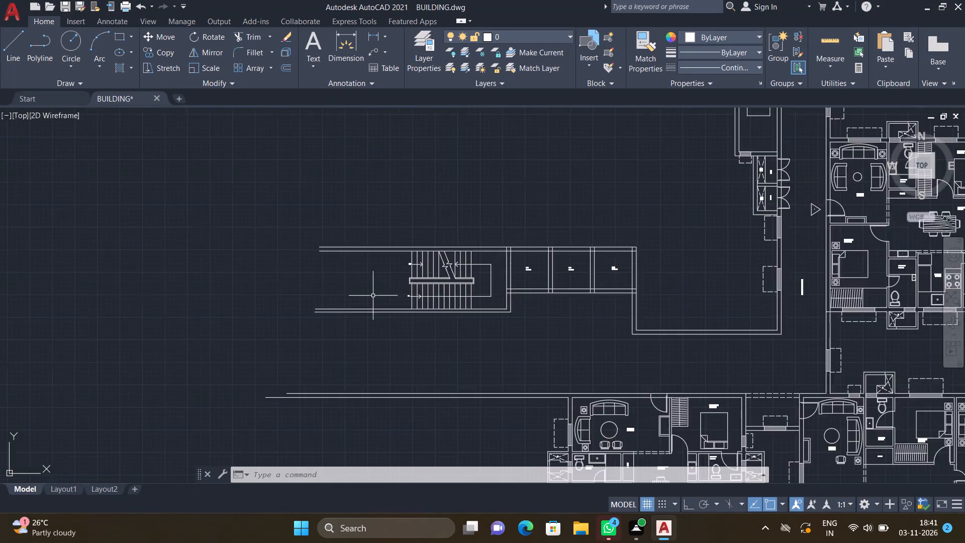
With Ortho on, draw a vertical line over 30 ft long down from the corridor wall's upper line, west of the lower-left flat.
key("l")
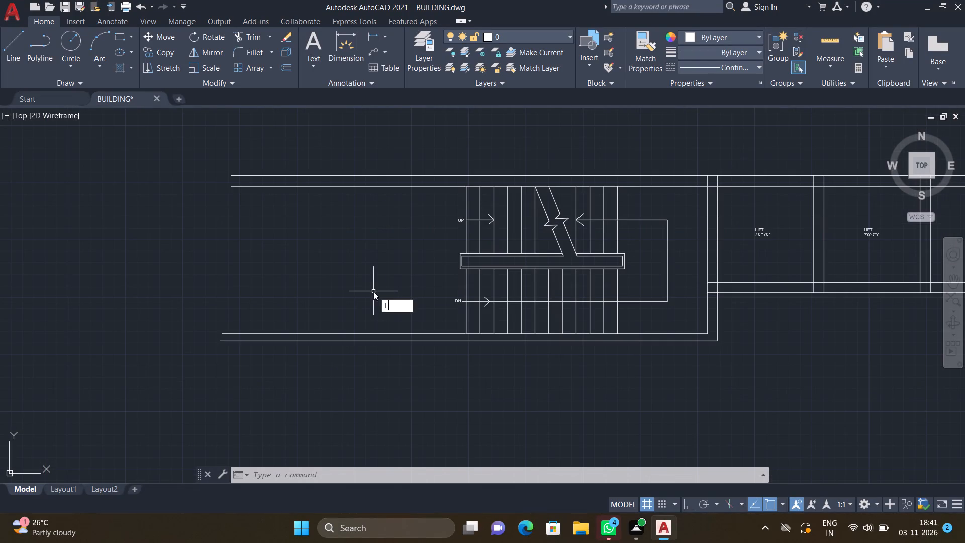
key("Return")
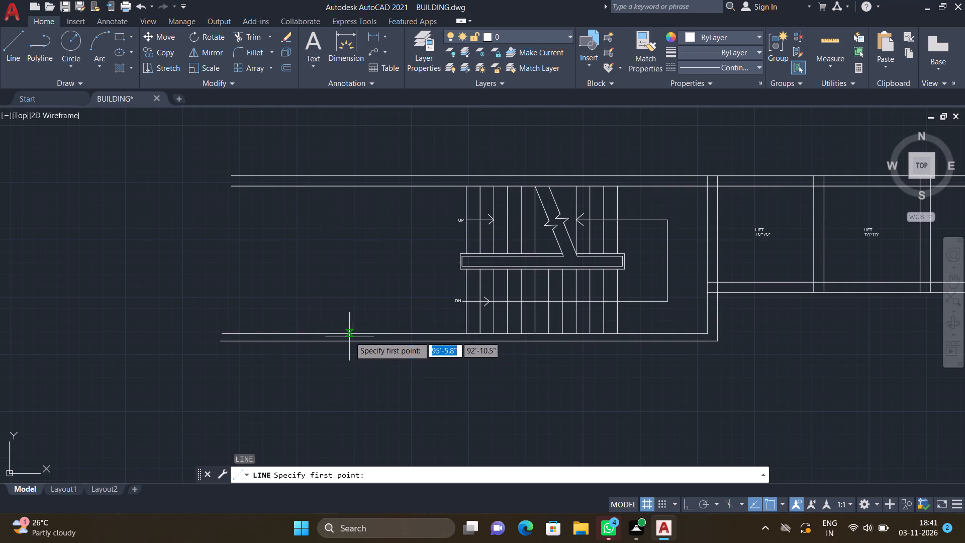
scroll(351, 337, "up", 2)
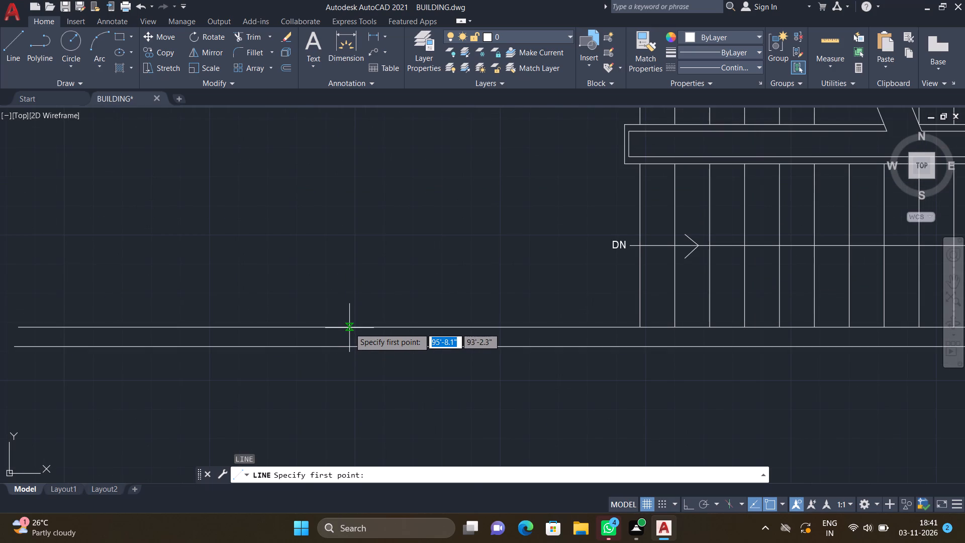
scroll(359, 326, "down", 5)
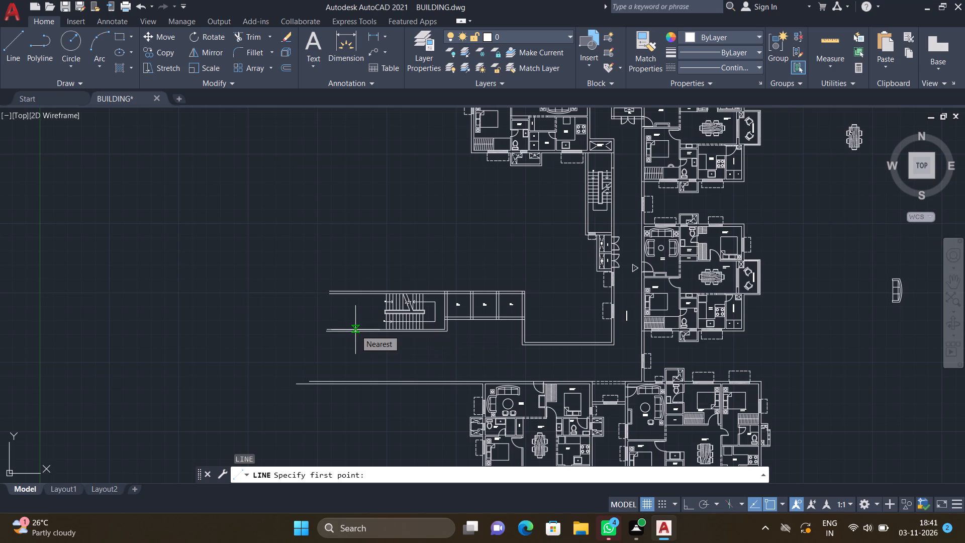
scroll(396, 418, "down", 3)
scroll(410, 370, "down", 3)
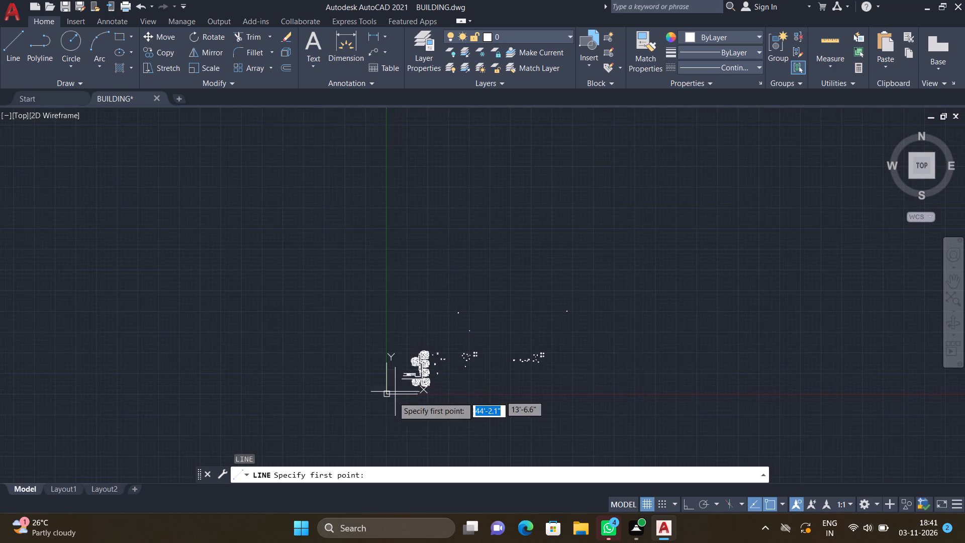
scroll(393, 398, "up", 4)
scroll(444, 251, "up", 2)
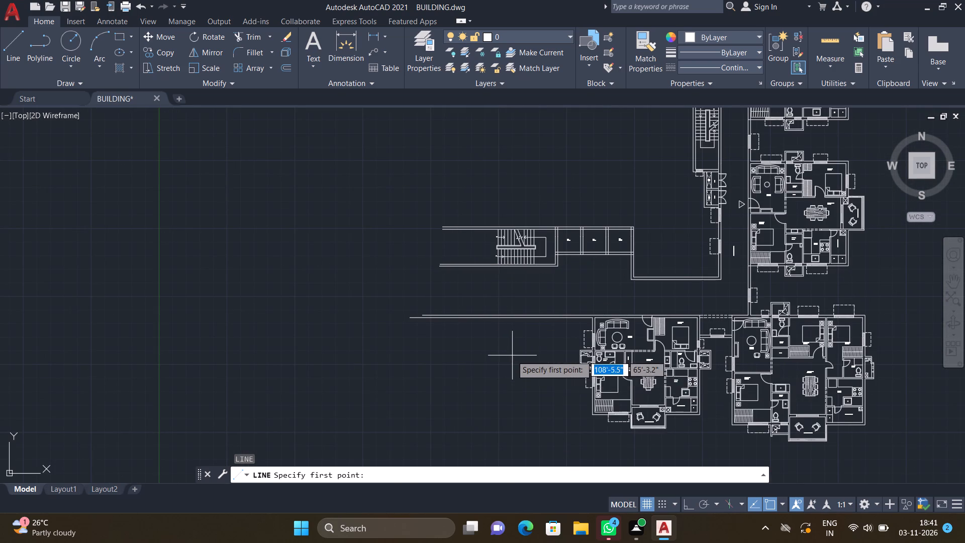
scroll(517, 355, "down", 1)
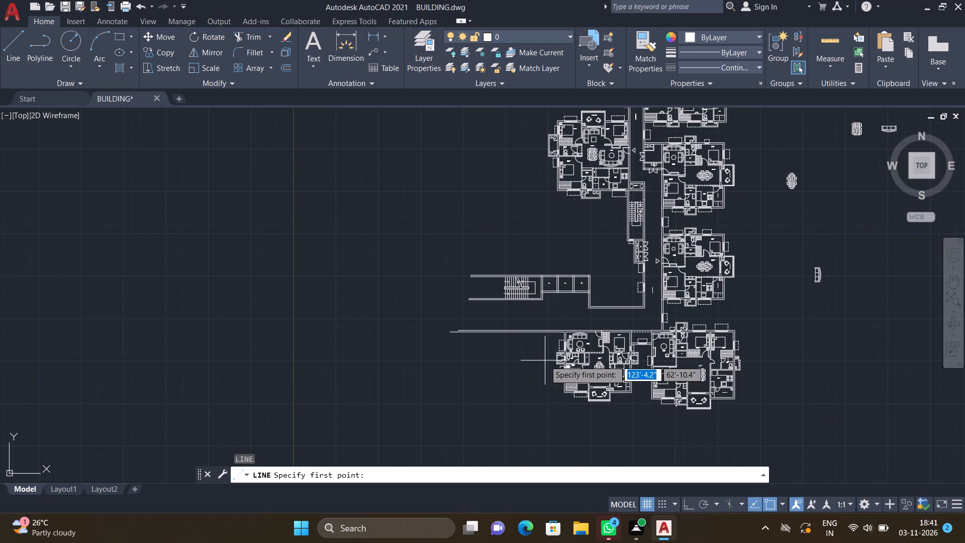
key("F8")
scroll(530, 378, "up", 2)
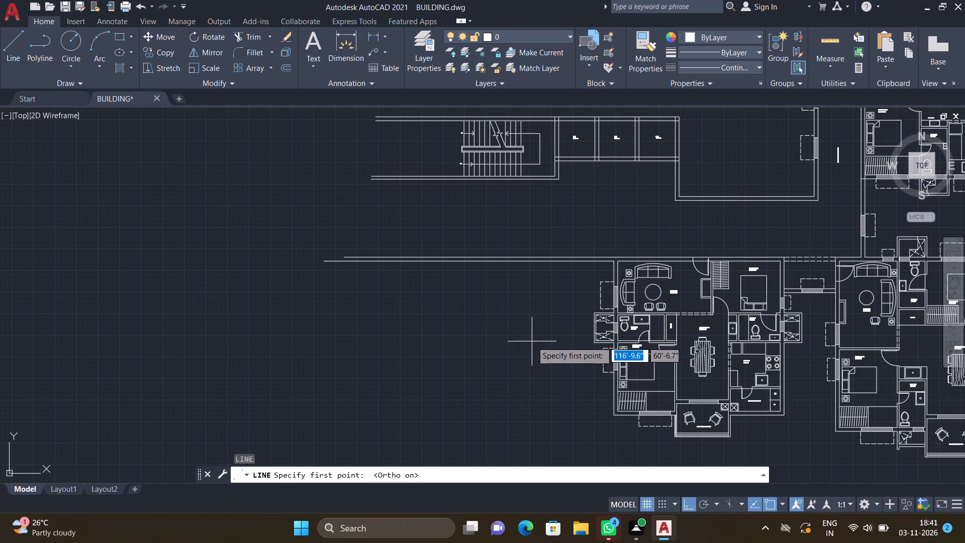
scroll(540, 265, "up", 1)
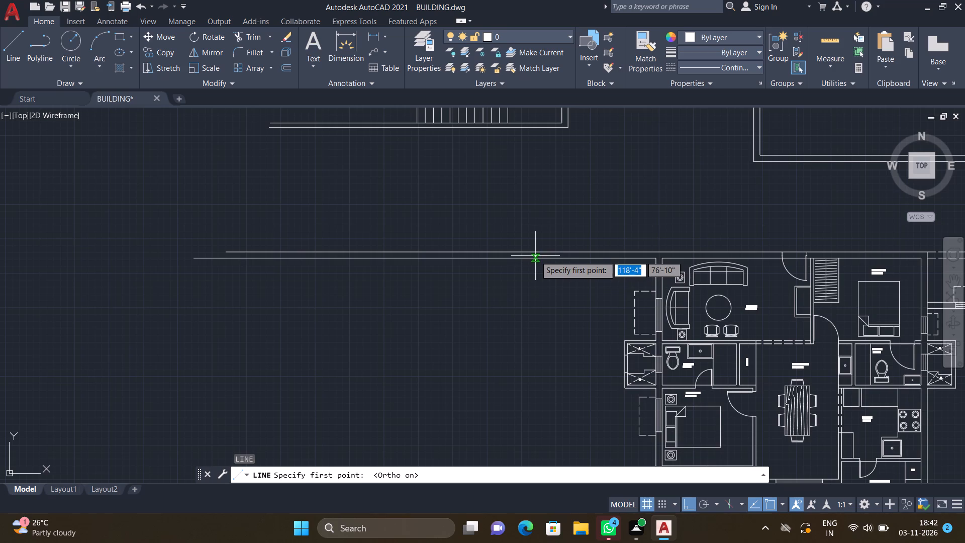
left_click_drag(534, 253, 535, 260)
scroll(543, 348, "down", 3)
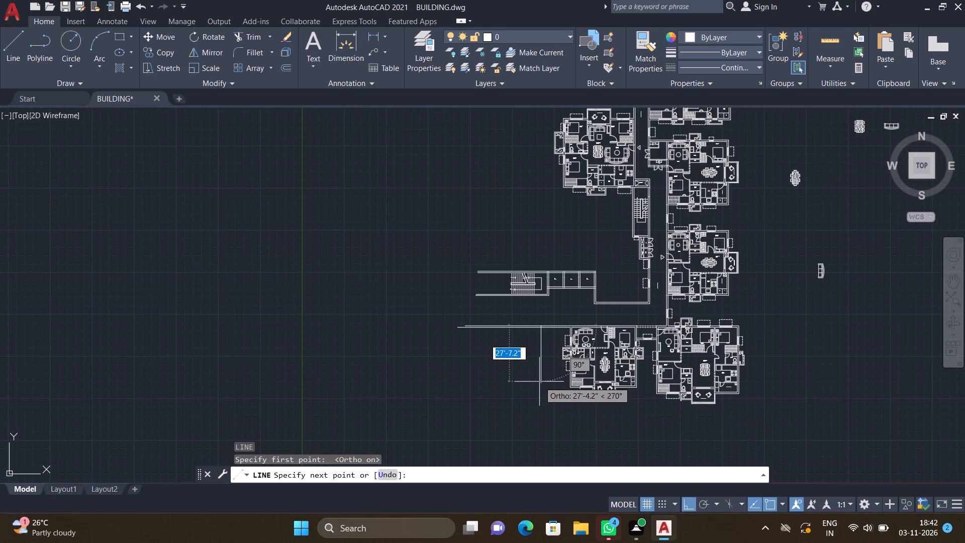
scroll(539, 382, "up", 2)
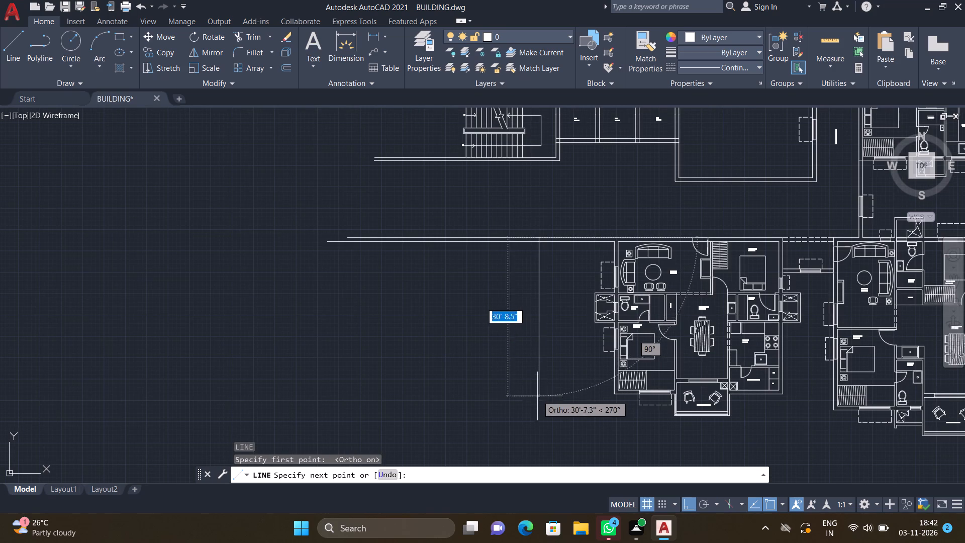
left_click(538, 405)
key("Return")
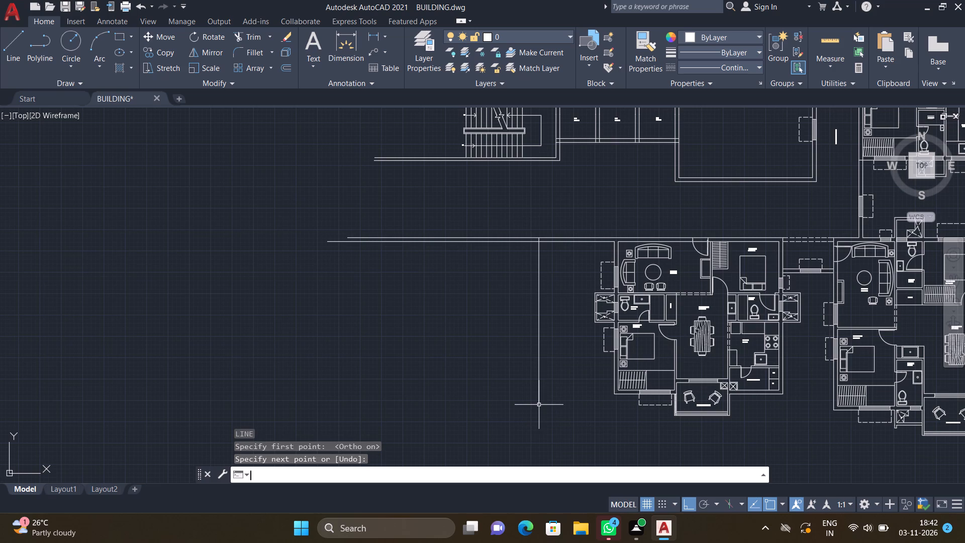
Offset the new vertical line 9" to the west to form an outer wall.
key("o")
key("Return")
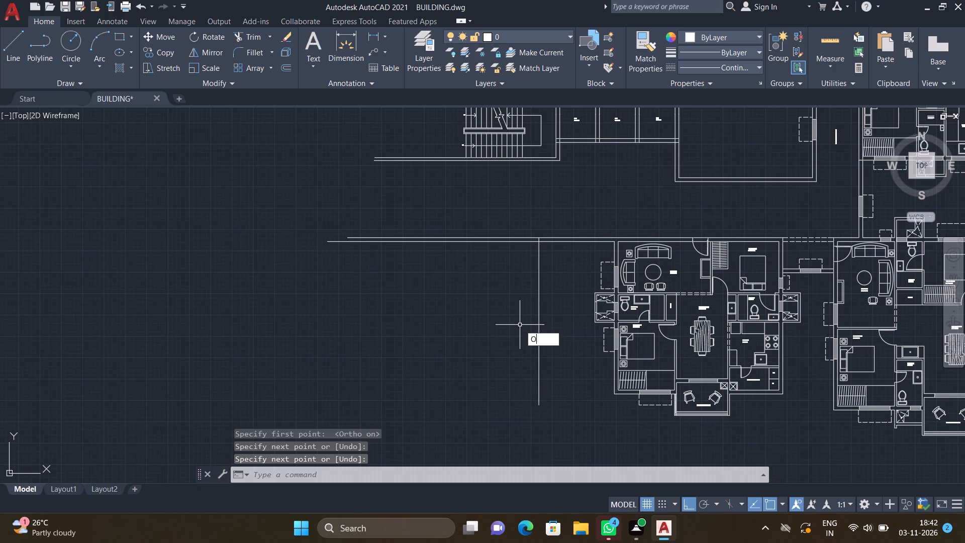
key("9")
key("shift+quotedbl")
key("Return")
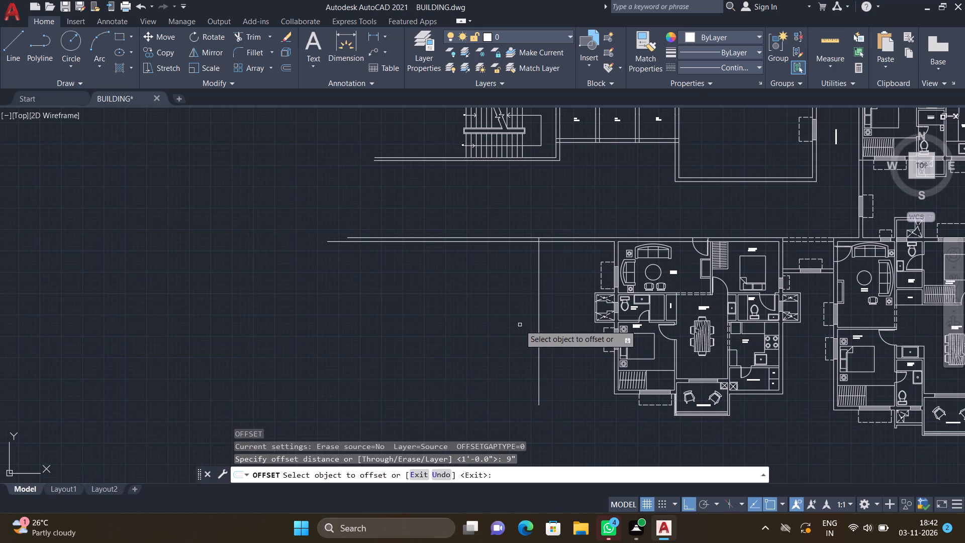
left_click(538, 312)
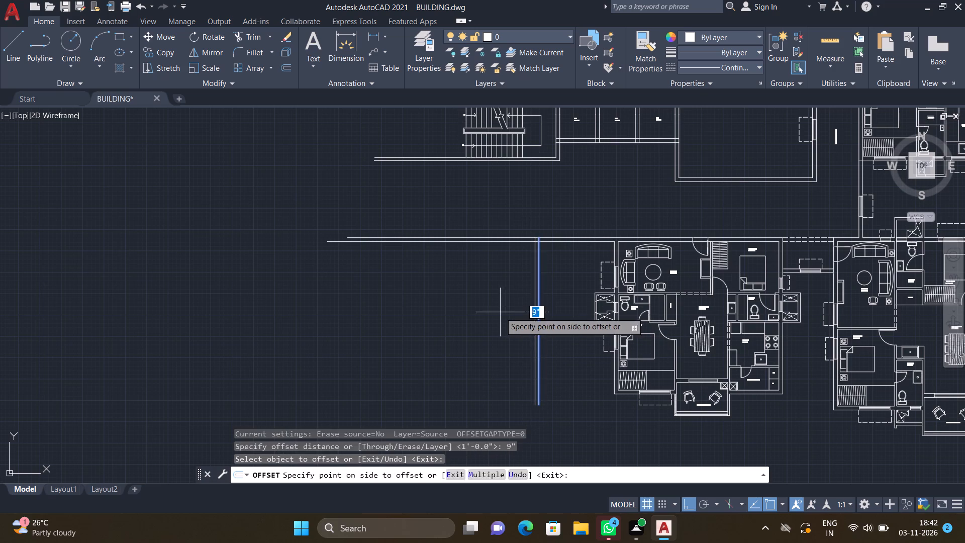
left_click(500, 311)
key("Return")
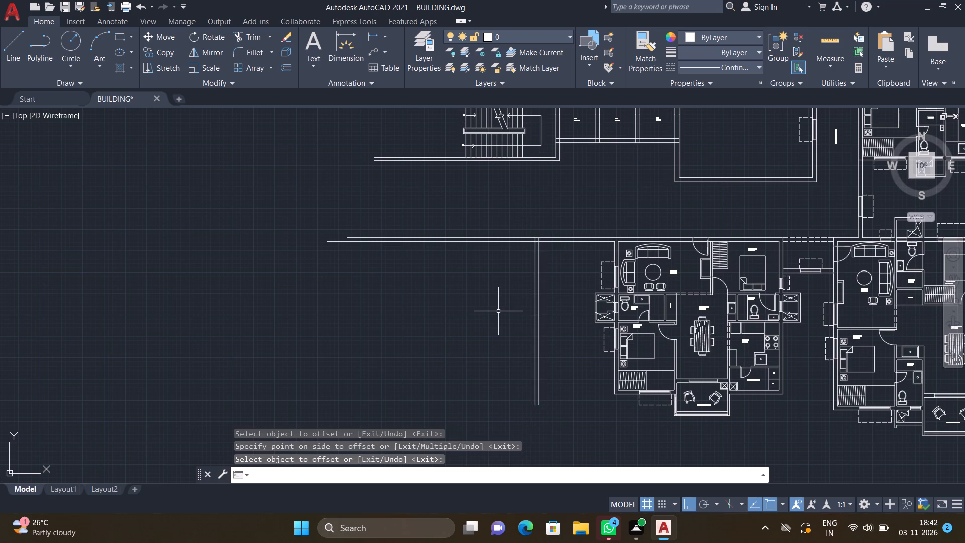
Offset the west face of the new 9" wall 13' to the west for the first room width.
scroll(546, 306, "up", 1)
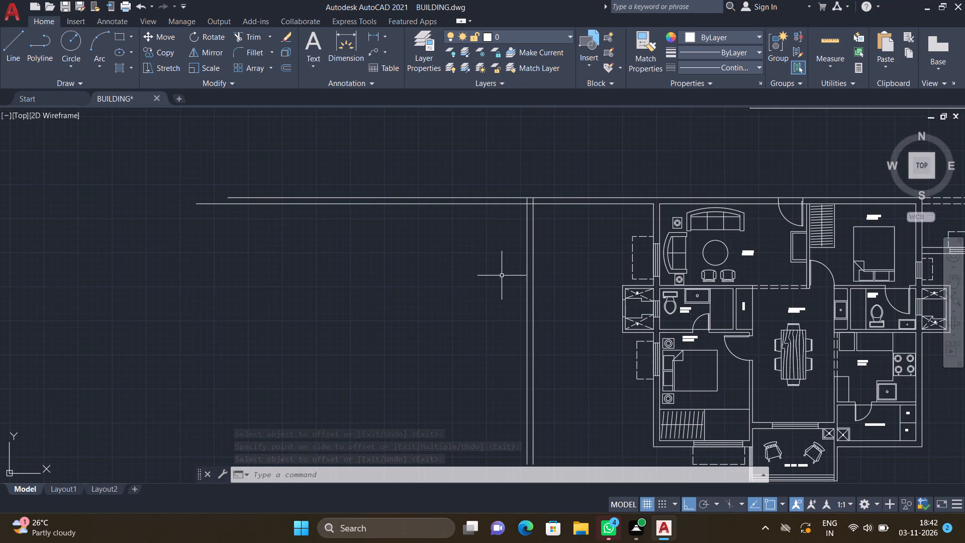
key("o")
key("Return")
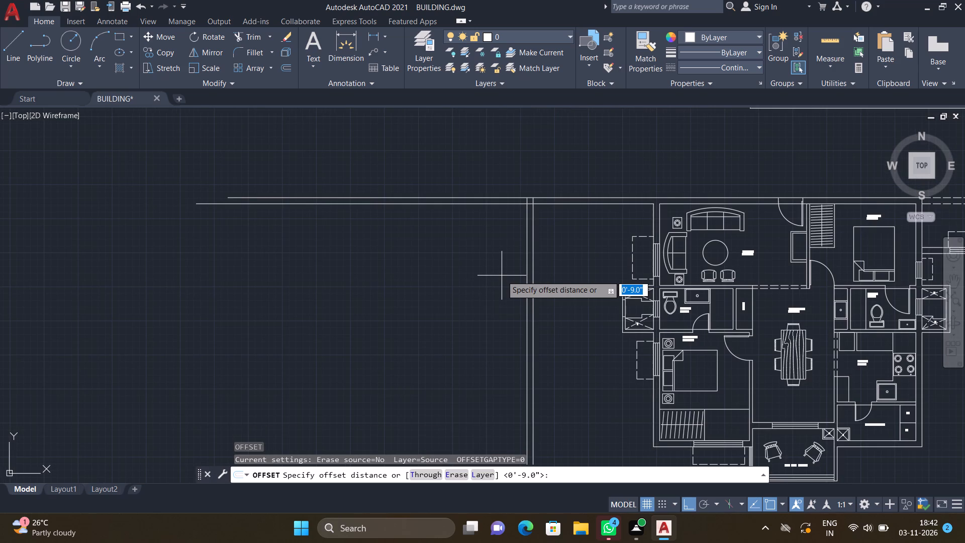
type("13'")
key("Return")
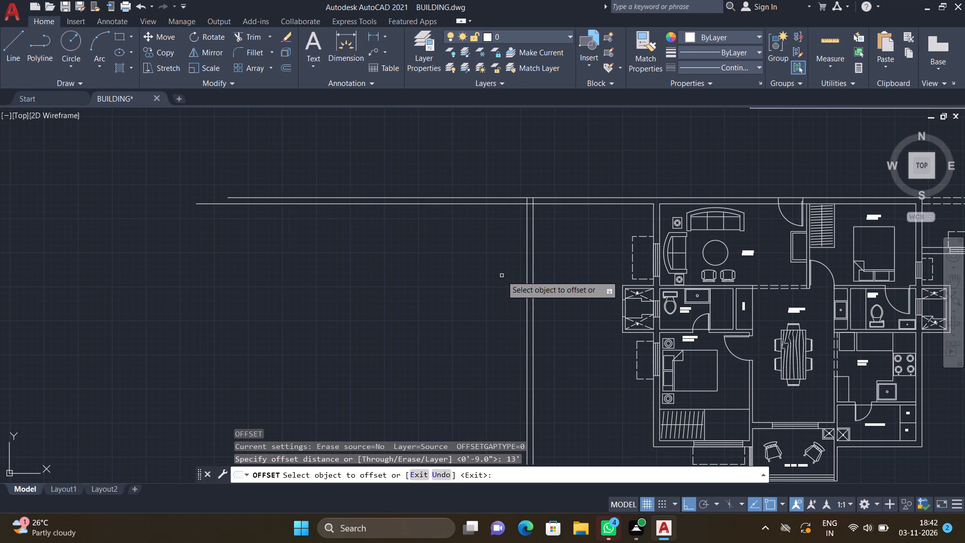
left_click(526, 292)
left_click(458, 306)
key("Return")
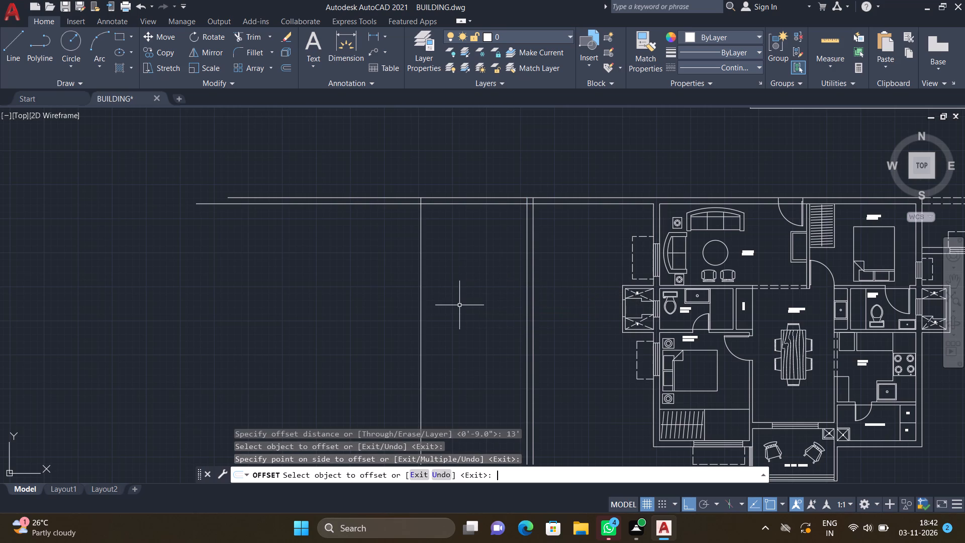
Offset the 13' room line 4.5" to the west to form the partition wall.
key("o")
key("Return")
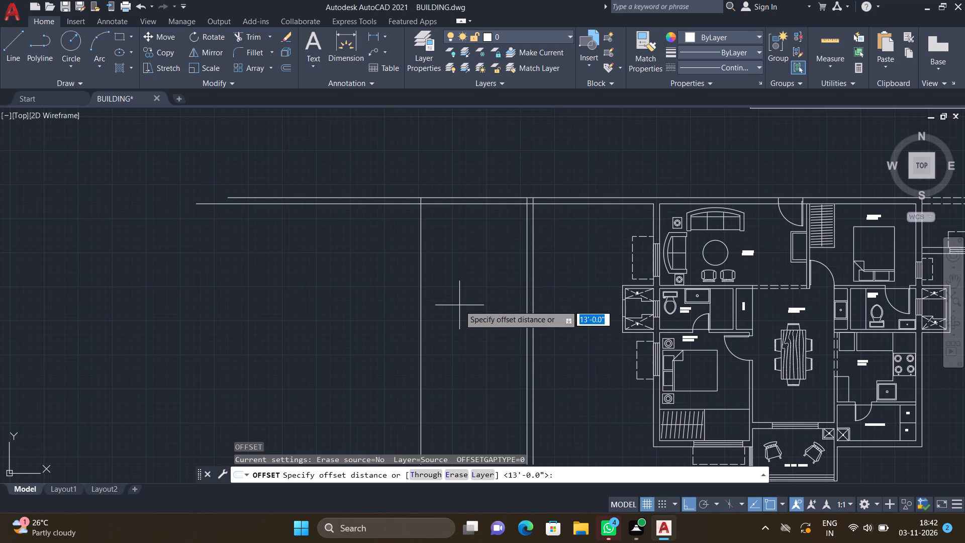
type("4.5\"")
key("Return")
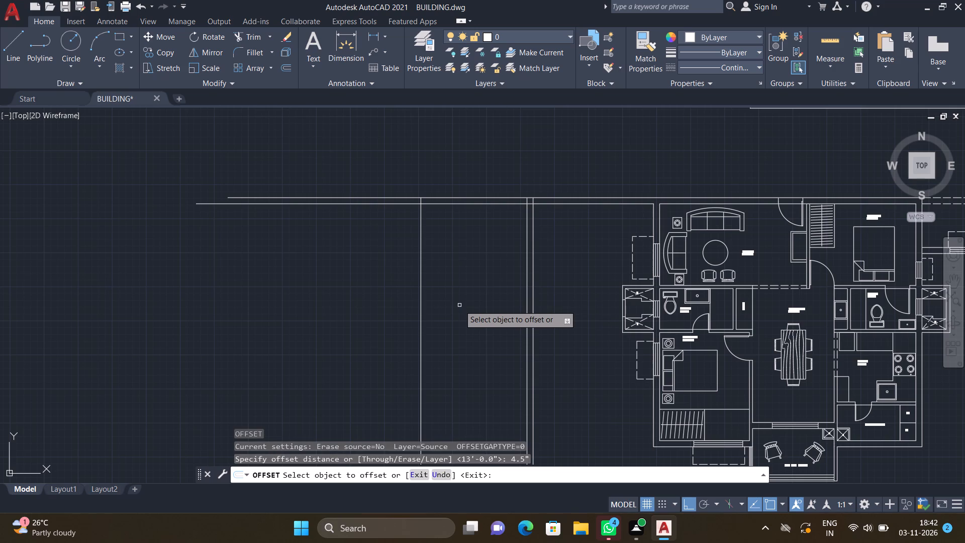
left_click(420, 280)
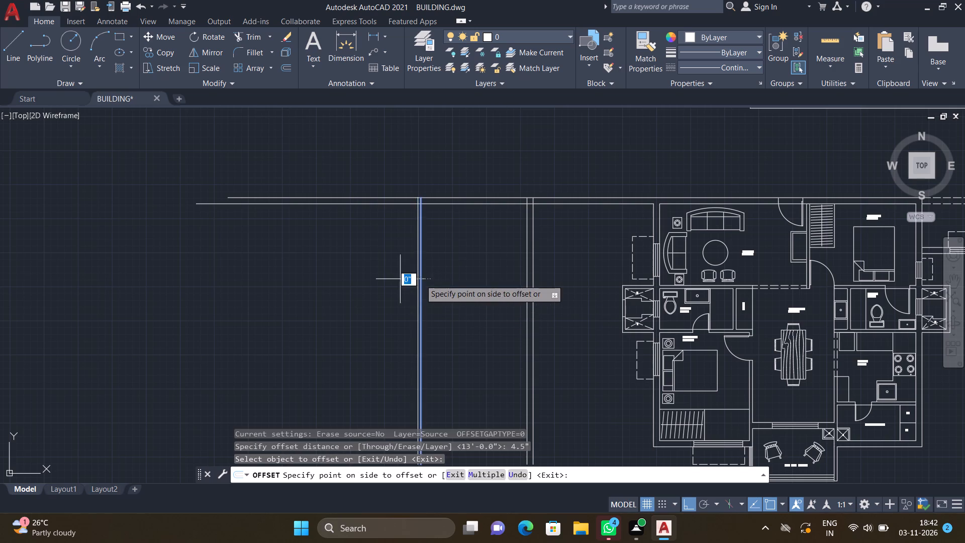
left_click(355, 277)
key("Return")
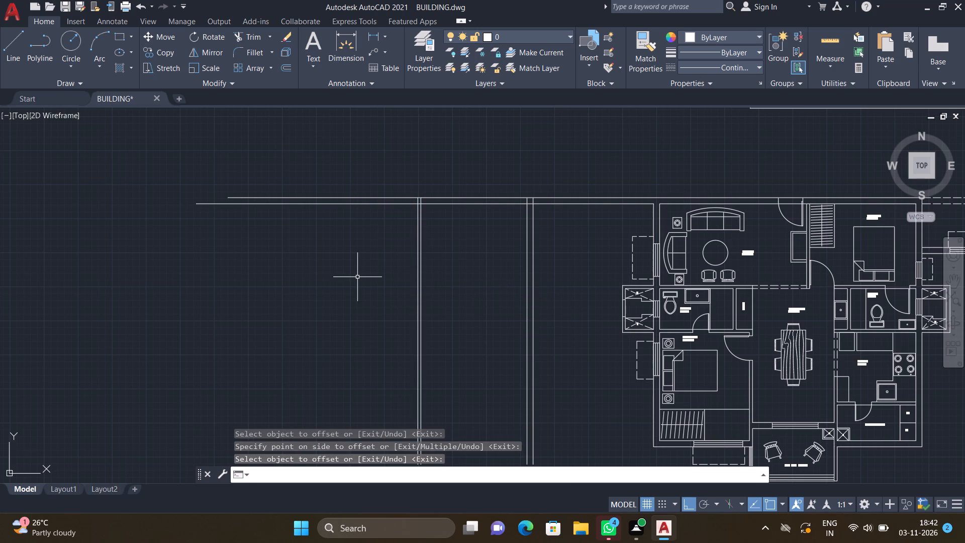
Offset the partition wall's west face 18' to the west for the second room width.
key("o")
key("Return")
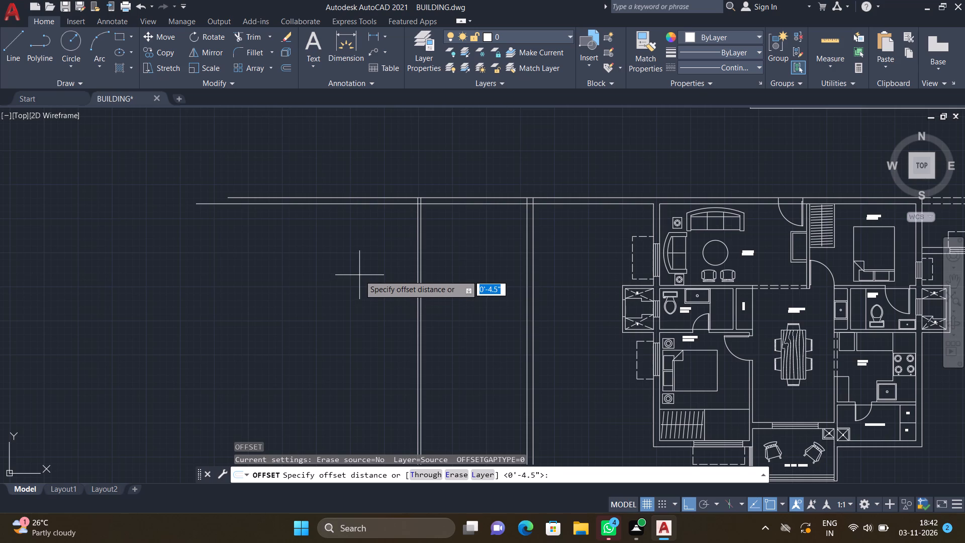
key("1")
type("8'")
key("Return")
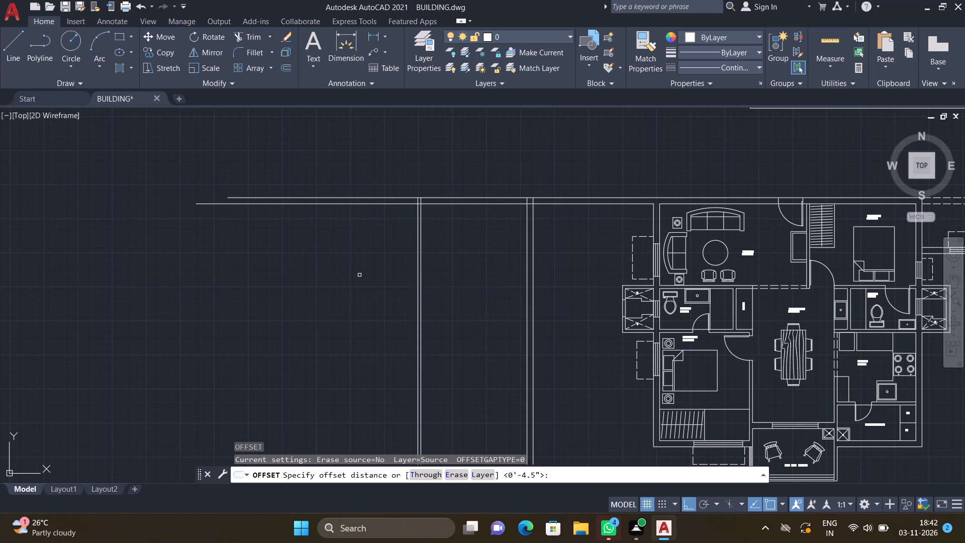
scroll(418, 285, "up", 2)
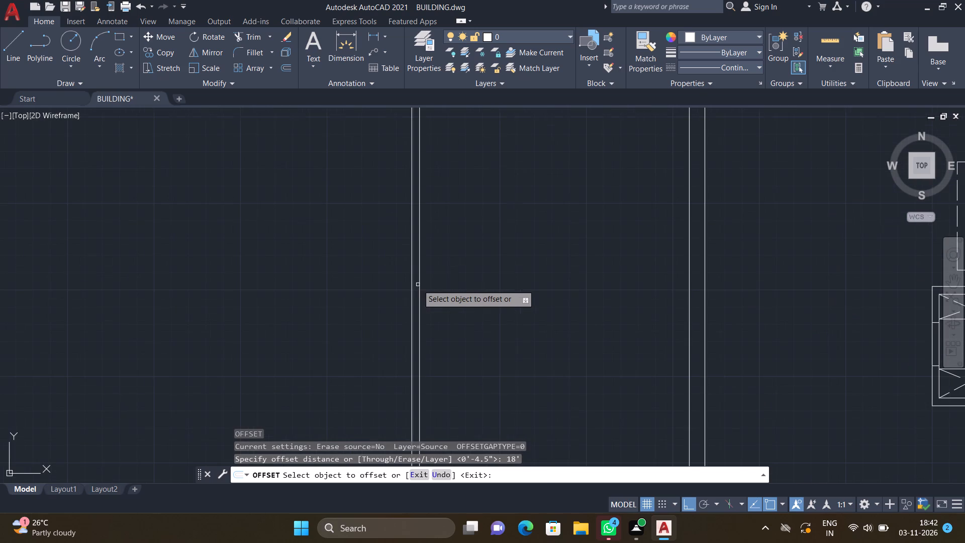
left_click(411, 278)
left_click(231, 302)
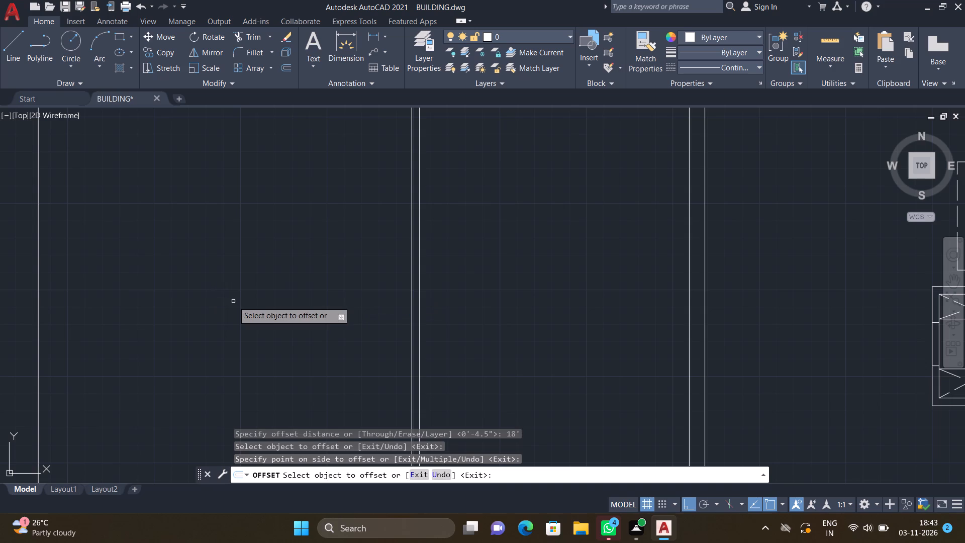
key("Return")
Offset the westernmost vertical line 9" to the west to form the far outer wall.
scroll(226, 300, "down", 3)
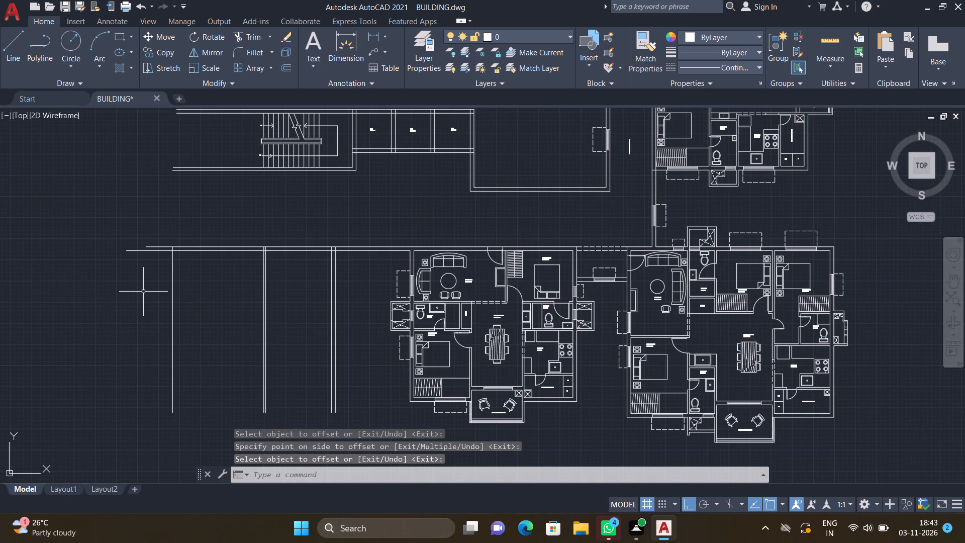
key("o")
key("Return")
type("9\"")
key("Return")
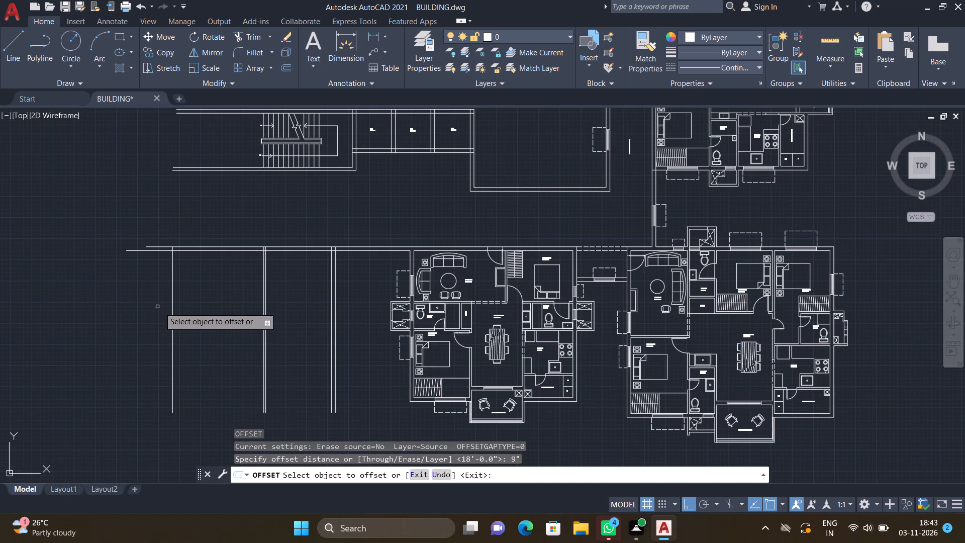
left_click(171, 304)
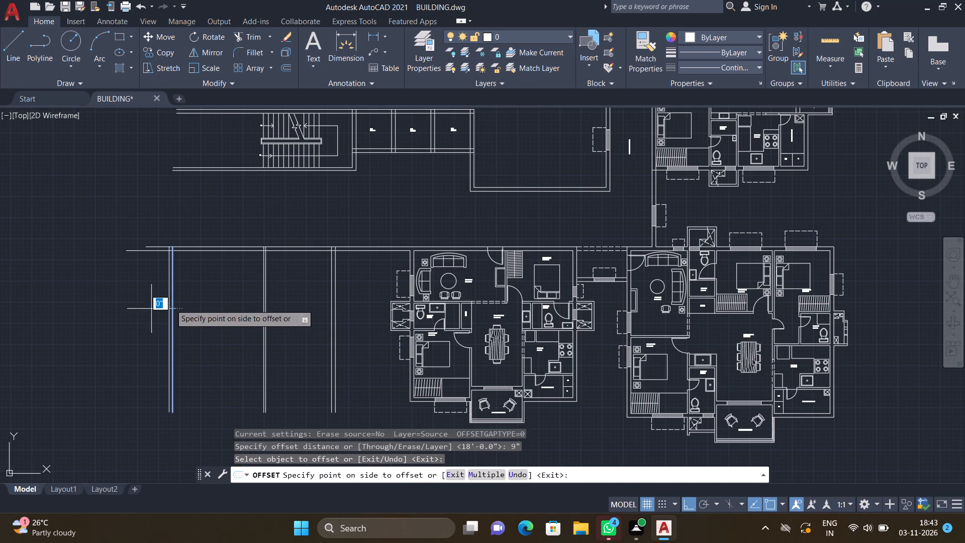
left_click(133, 313)
key("Return")
Trim the ends of the corridor wall lines that extend west past the new far outer wall.
type("TR")
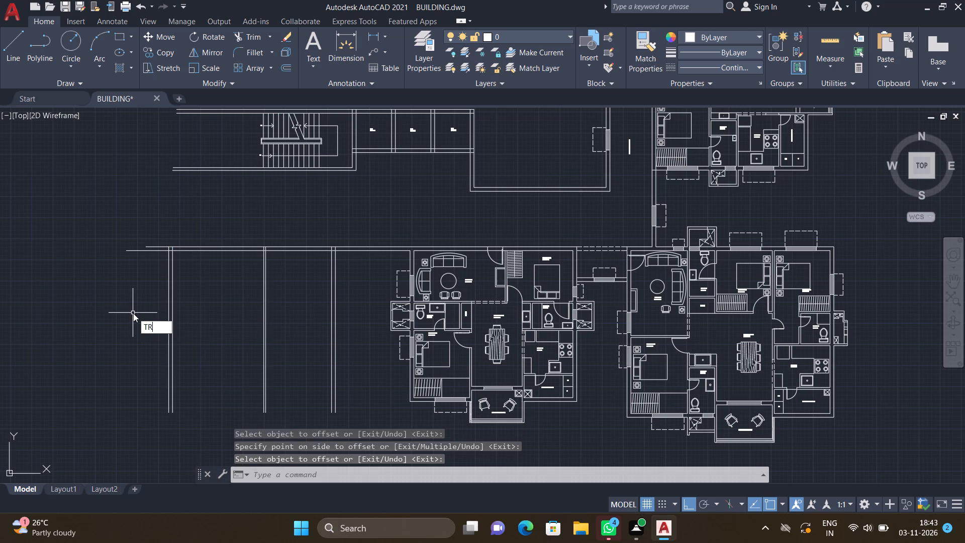
key("Return")
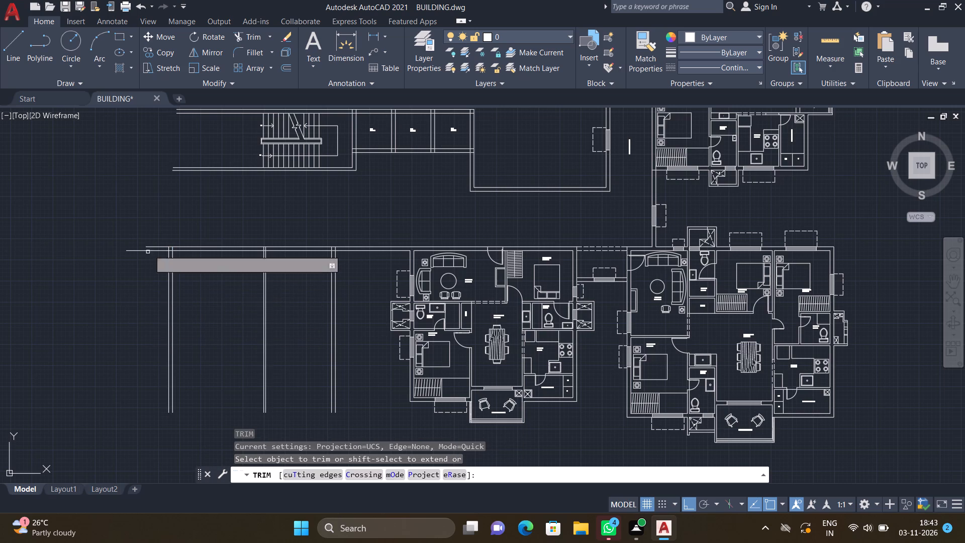
left_click_drag(155, 232, 155, 260)
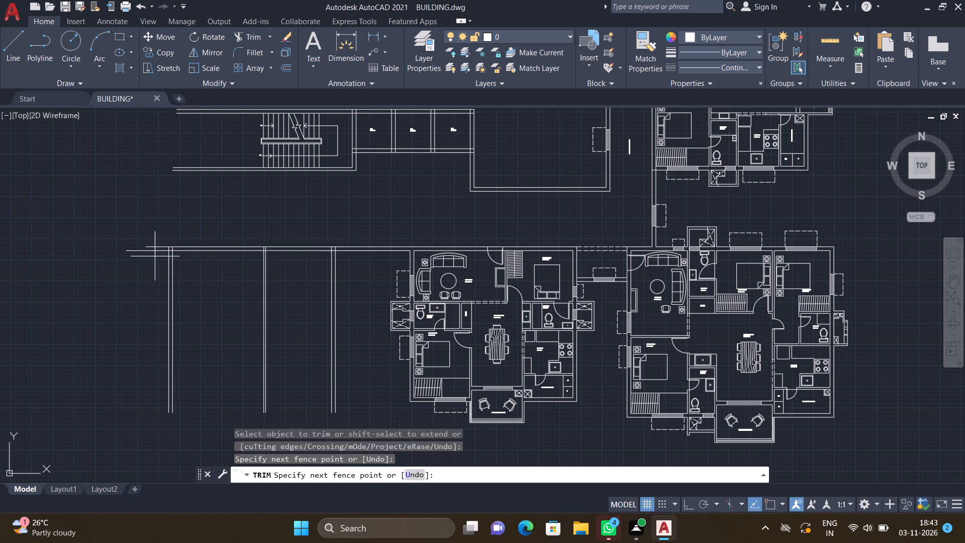
left_click_drag(155, 260, 152, 271)
key("Return")
Offset the corridor wall's south face 10' to the south for the depth of the first rooms.
scroll(176, 279, "down", 1)
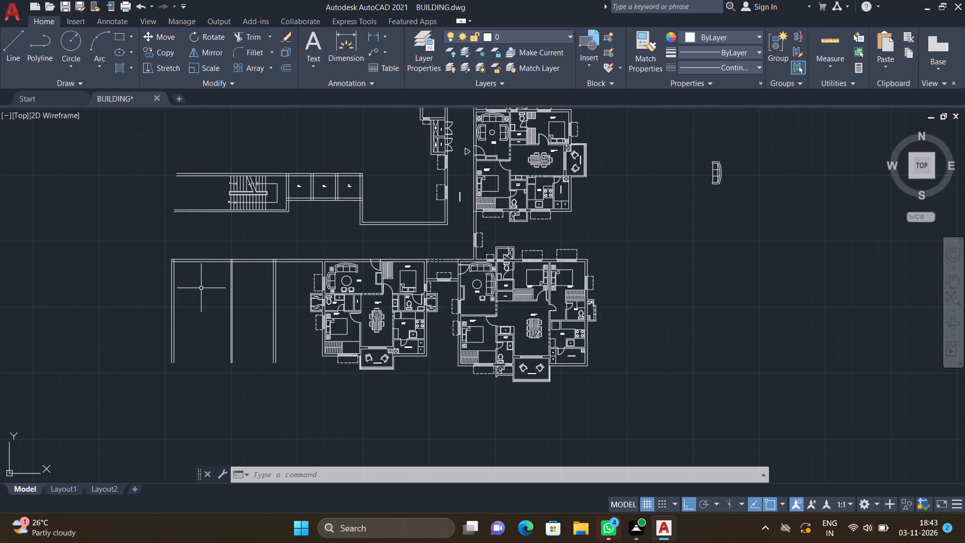
scroll(200, 290, "up", 2)
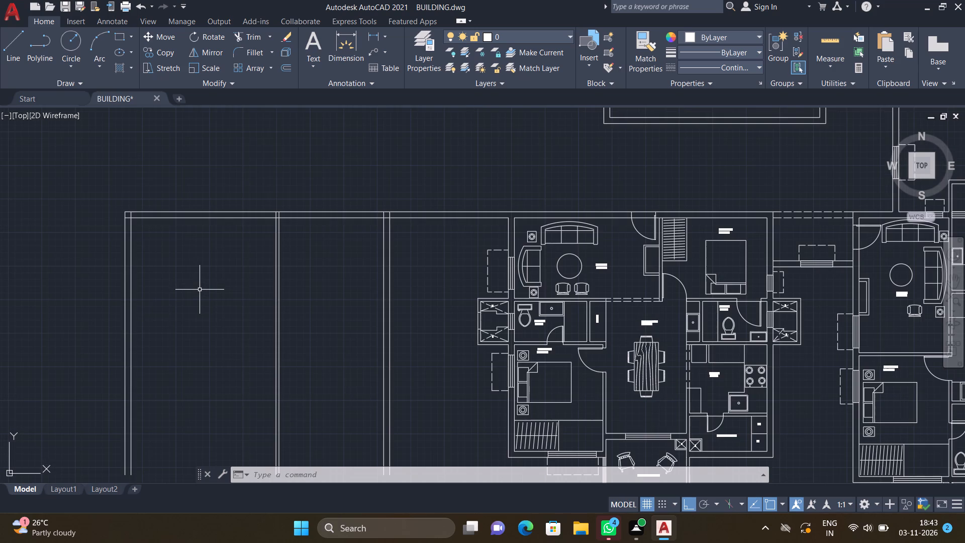
key("o")
key("Return")
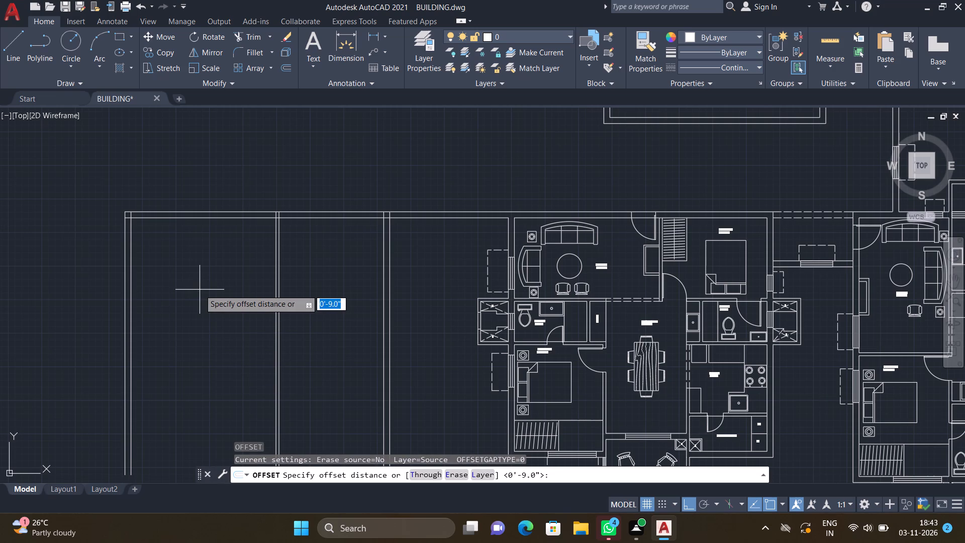
type("10'")
key("Return")
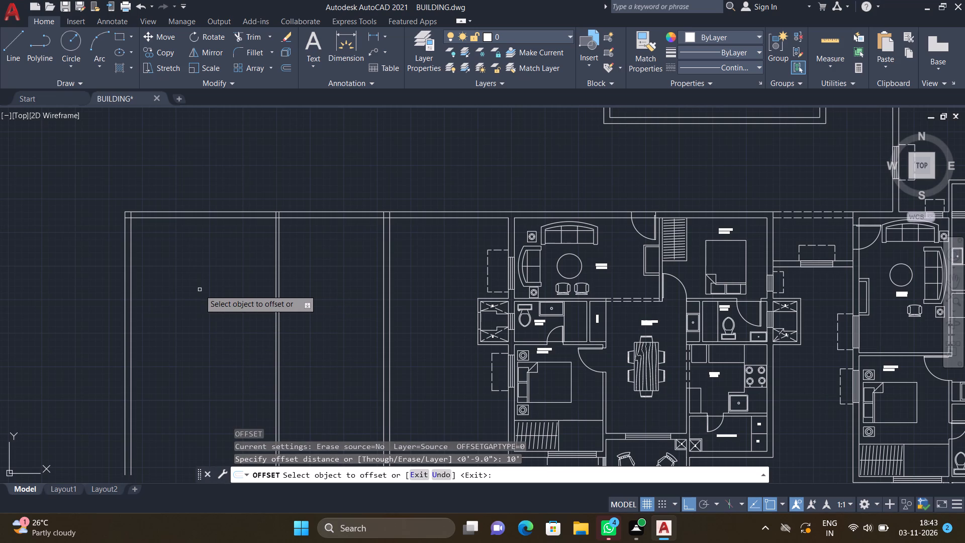
left_click(236, 218)
left_click(237, 309)
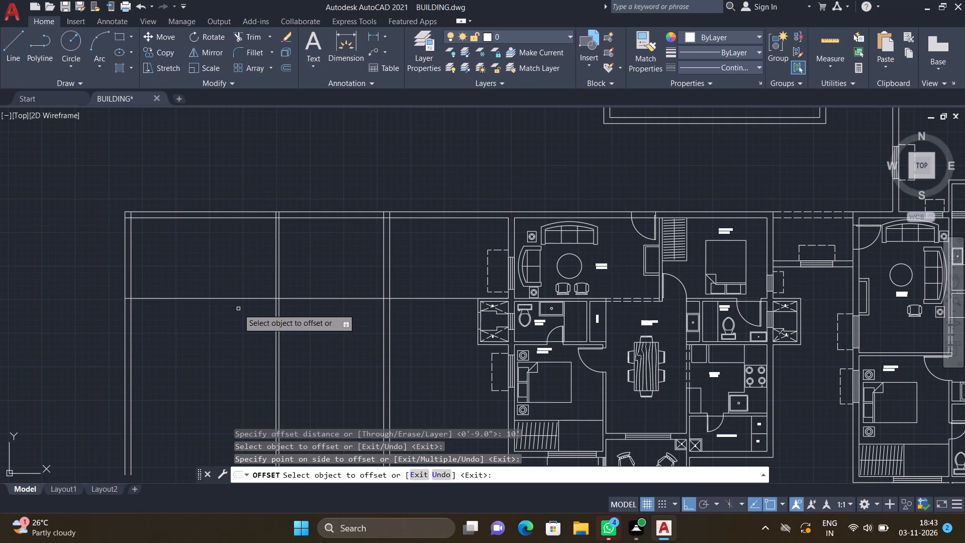
key("Return")
Trim the 10' room line where it runs east beyond the new flat's east wall.
type("TR")
key("Return")
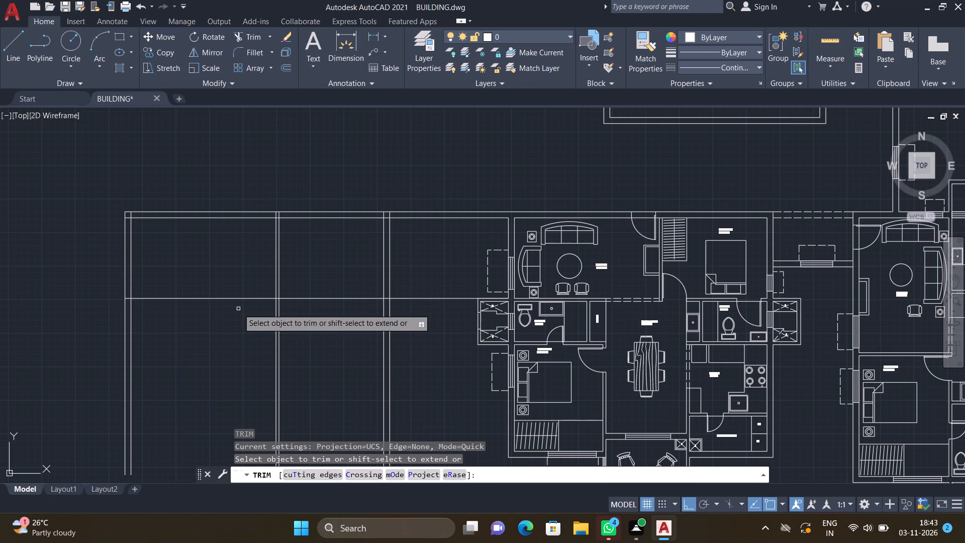
left_click(419, 297)
key("Return")
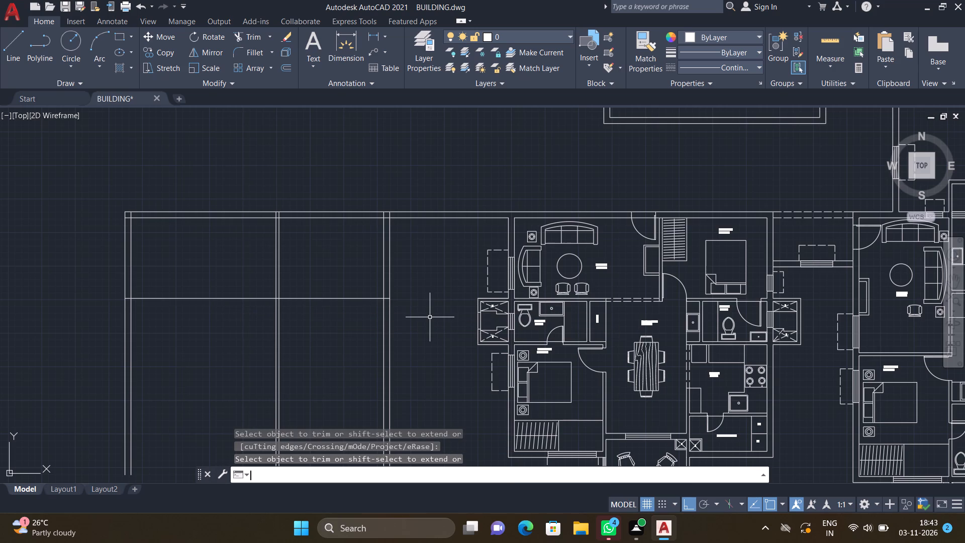
Offset the 10' room line 4.5" to the south to form the horizontal partition wall.
scroll(428, 316, "down", 2)
scroll(383, 327, "up", 1)
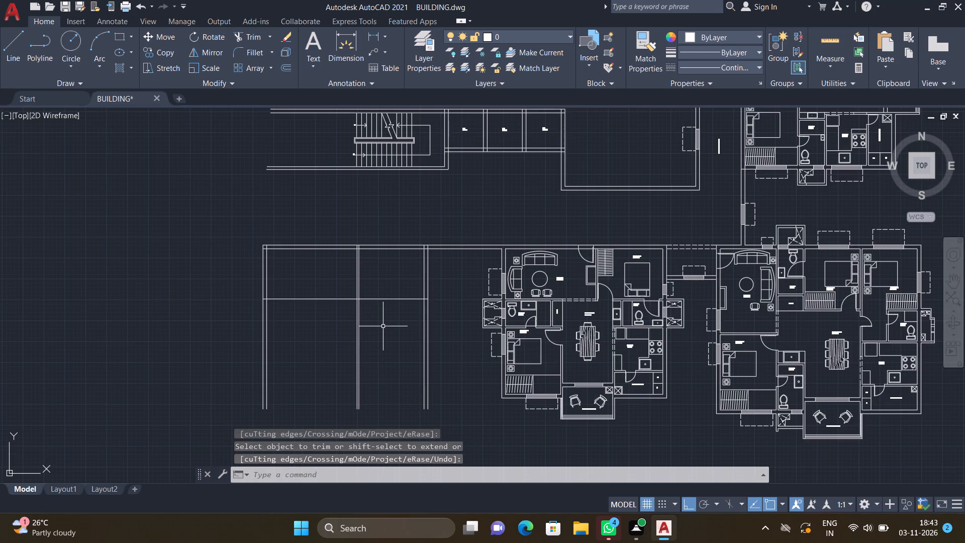
key("o")
key("Return")
type("4.5\"")
key("Return")
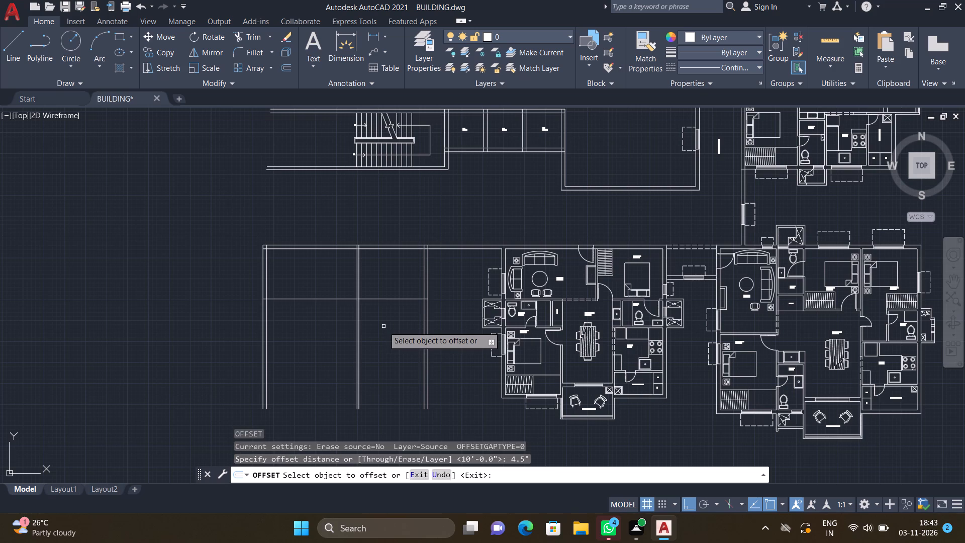
left_click(383, 299)
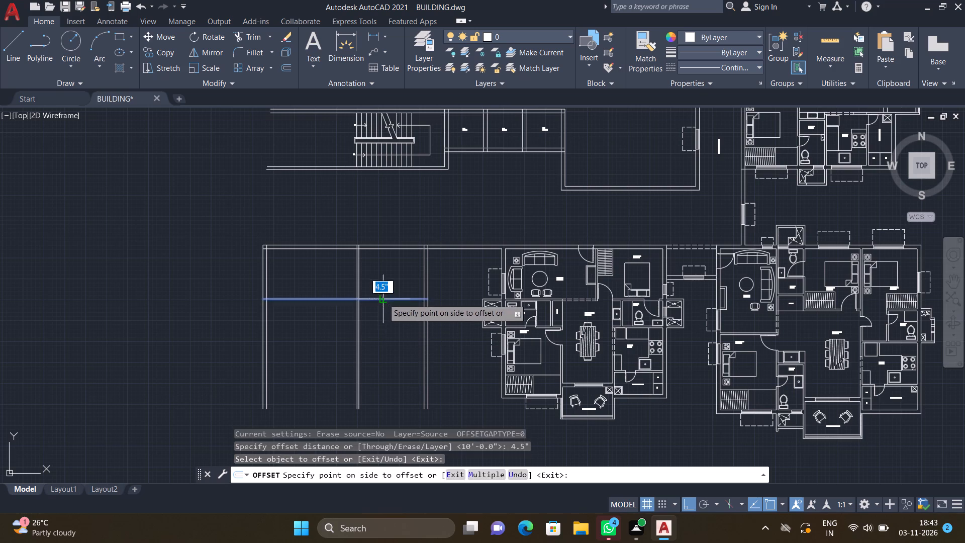
left_click(388, 319)
key("Return")
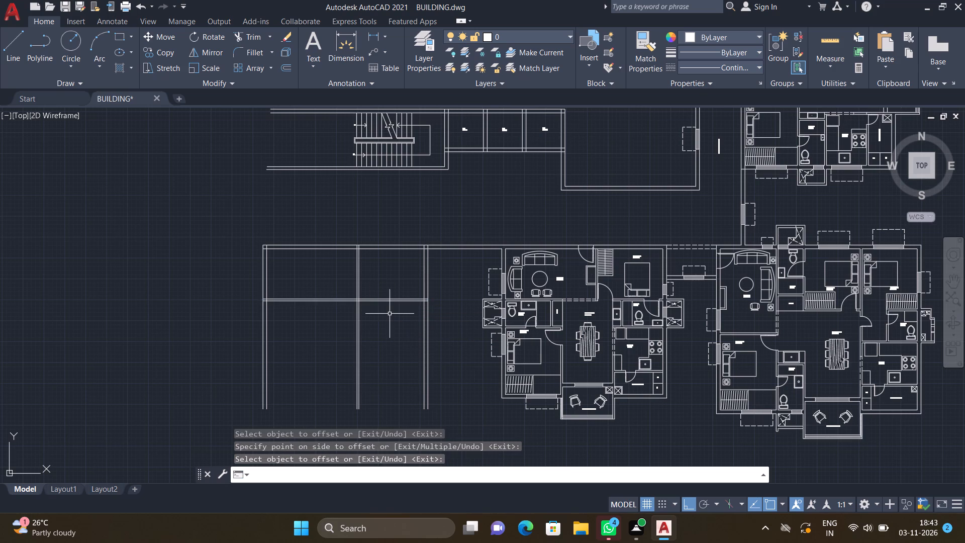
Trim both lines of the vertical partition wall south of the new horizontal partition.
scroll(378, 319, "down", 2)
scroll(355, 334, "up", 2)
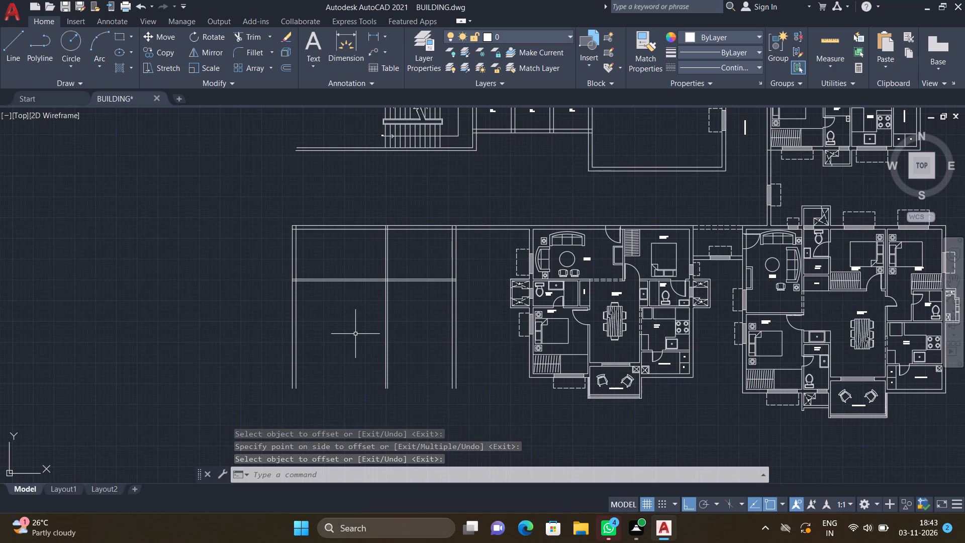
type("TR")
key("Return")
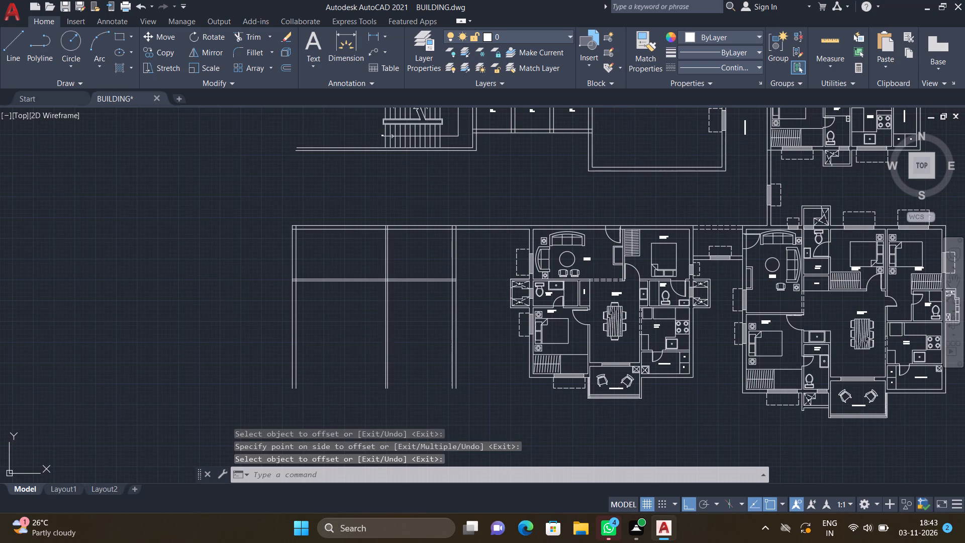
left_click_drag(374, 345, 402, 359)
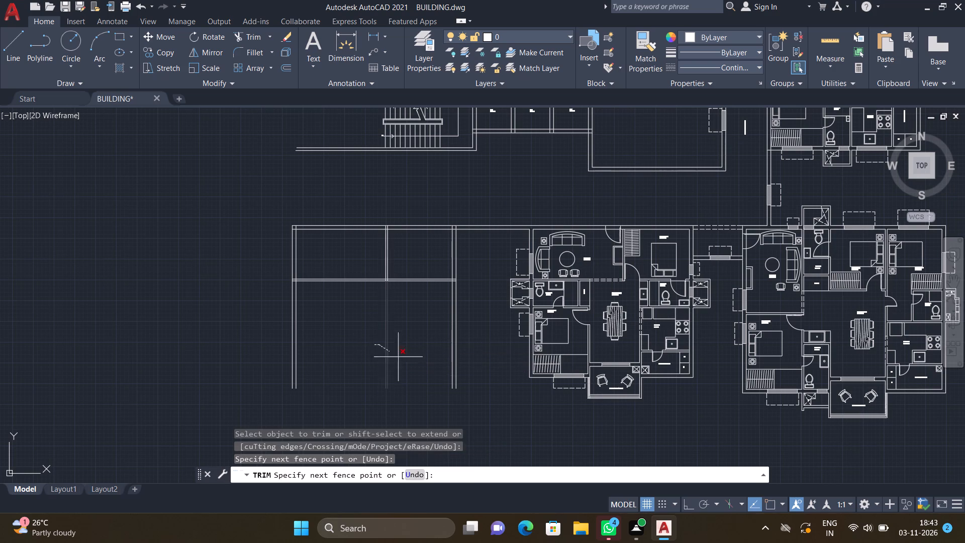
left_click_drag(402, 359, 406, 363)
key("Return")
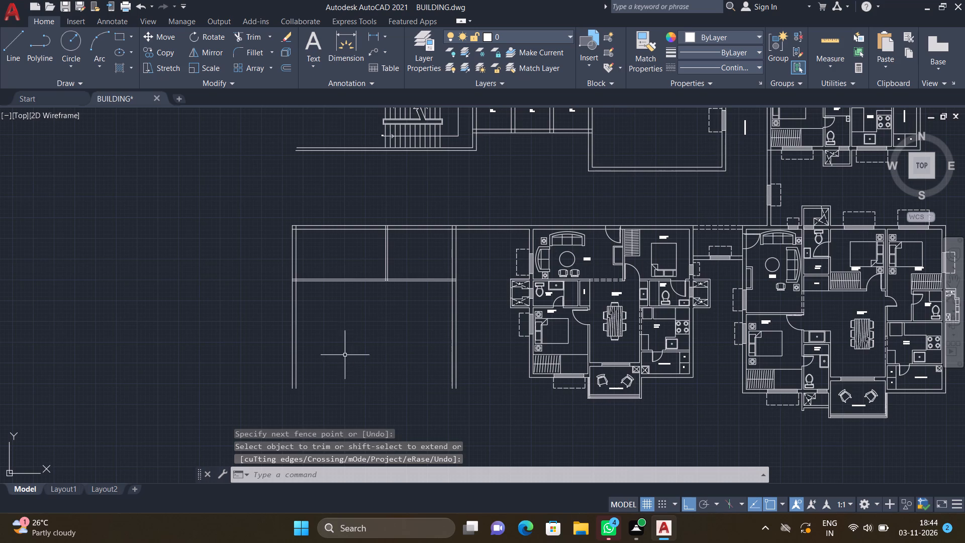
Offset the horizontal partition's south face 5' to the south for the next row of spaces.
key("o")
key("Return")
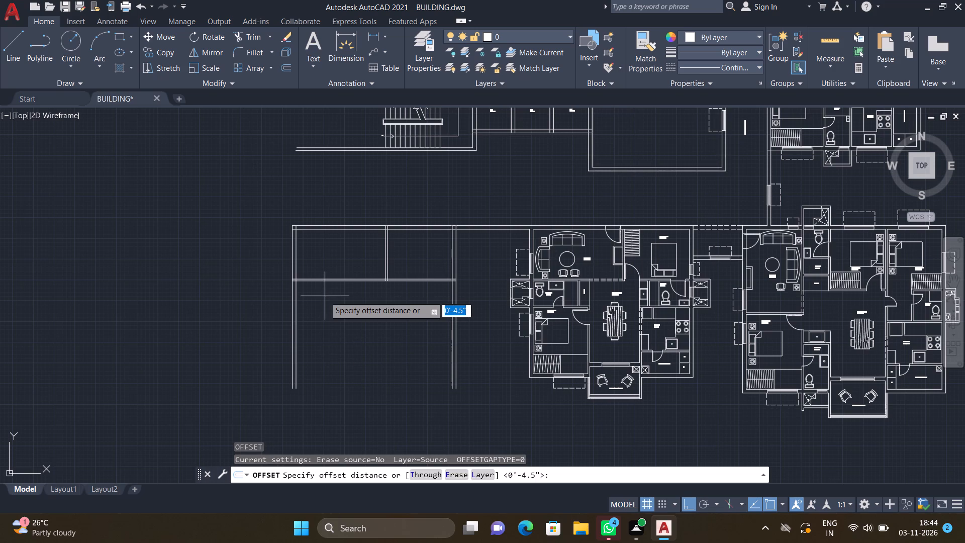
type("5'")
key("Return")
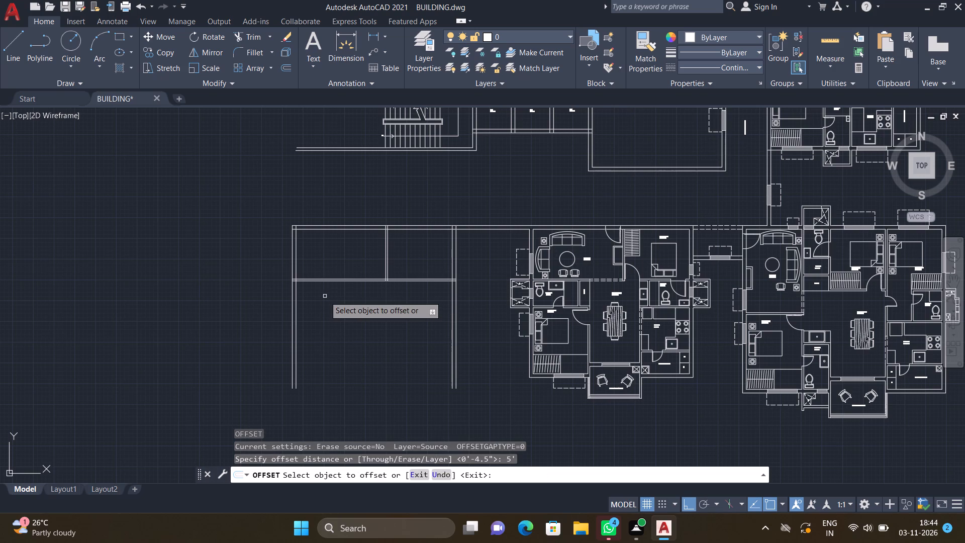
scroll(313, 283, "up", 2)
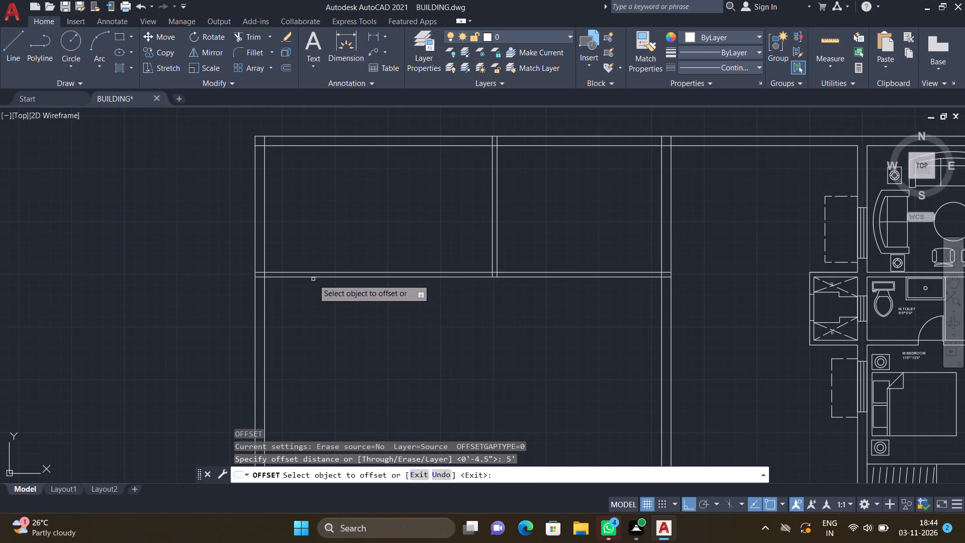
left_click(313, 276)
left_click(325, 372)
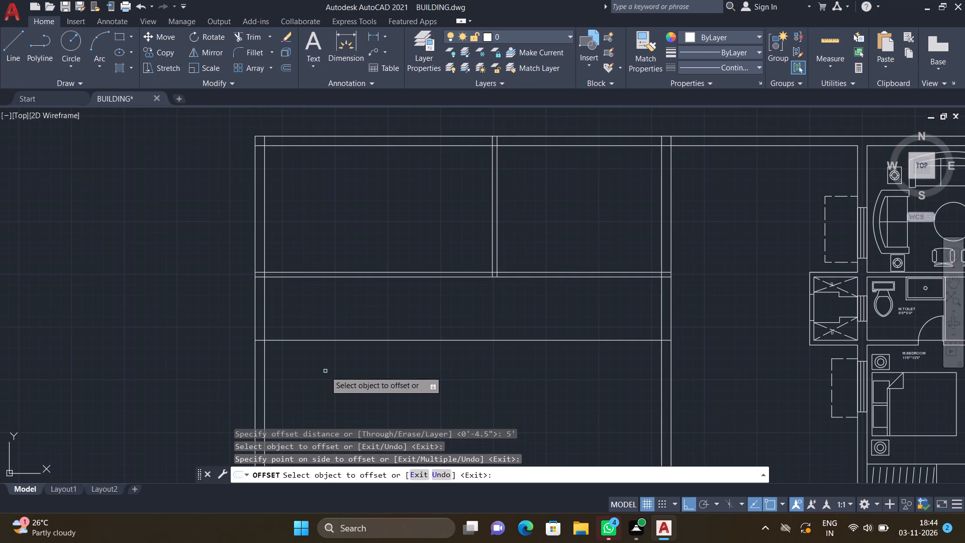
key("Return")
Offset the 5' line 4.5" to the south to form the second horizontal partition wall.
key("o")
key("Return")
type("4.5\"")
key("Return")
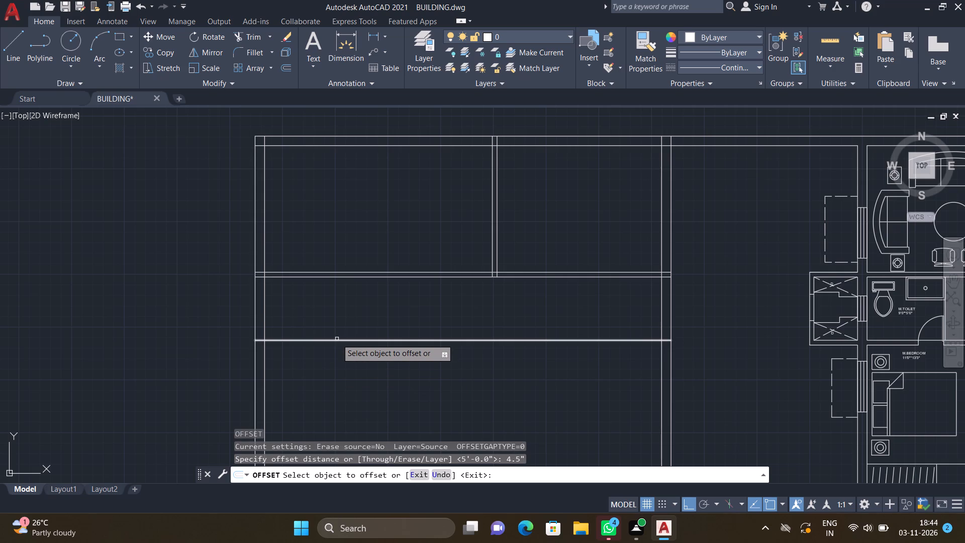
left_click(337, 341)
left_click(340, 368)
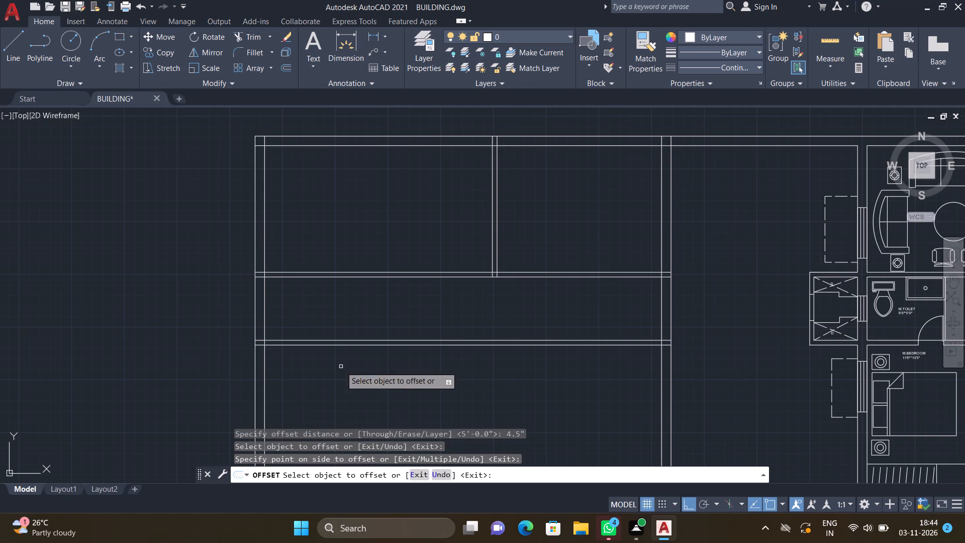
key("Return")
Offset the inner face of the far west outer wall 9' to the east.
scroll(342, 379, "down", 4)
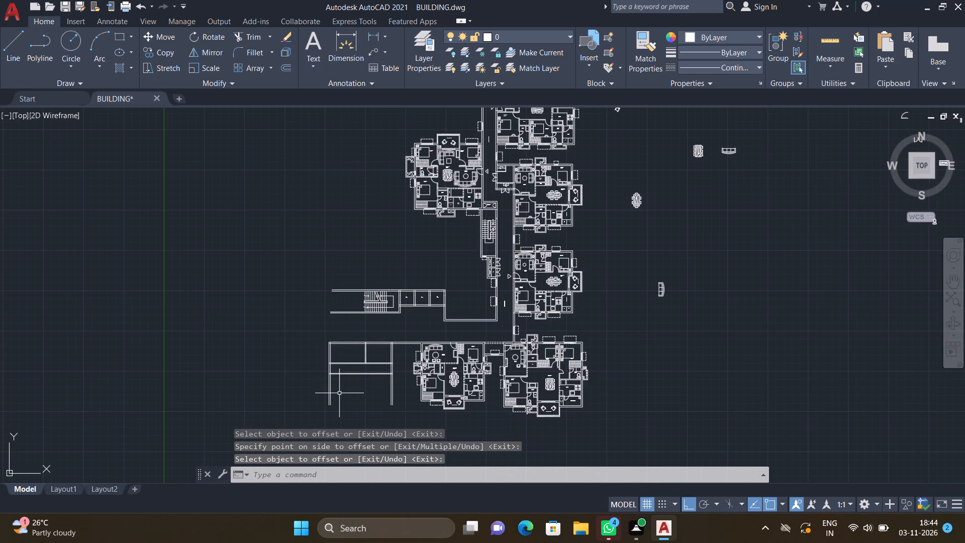
scroll(345, 360, "up", 3)
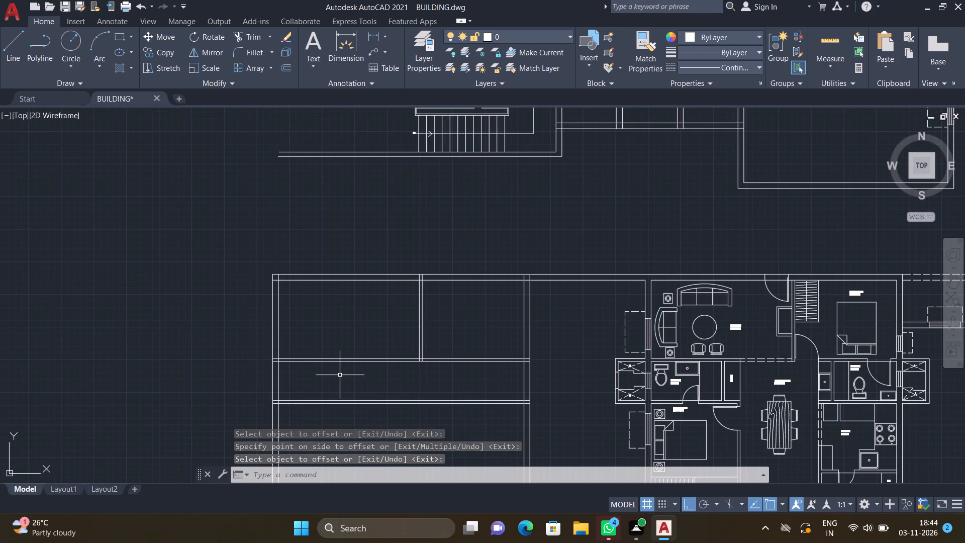
key("o")
key("Return")
type("9'")
key("Return")
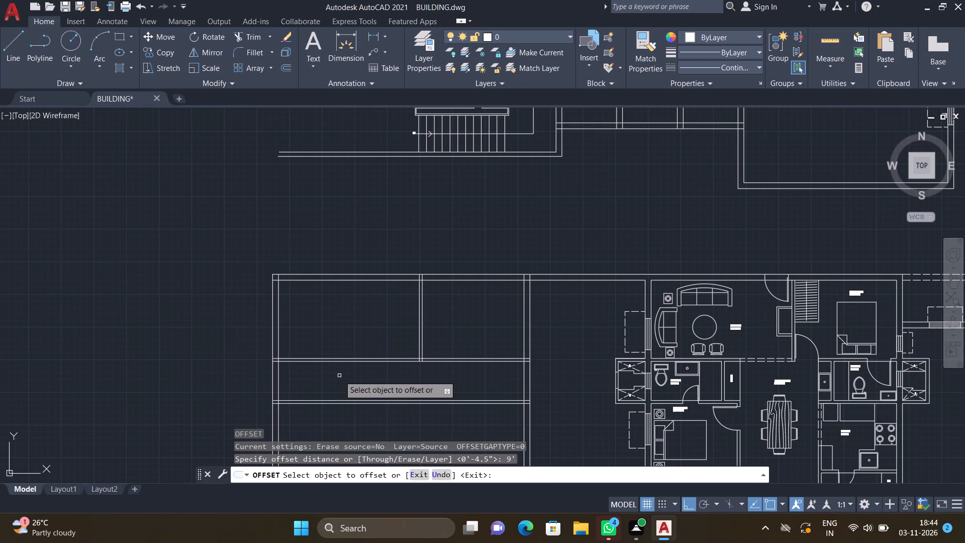
scroll(278, 394, "up", 1)
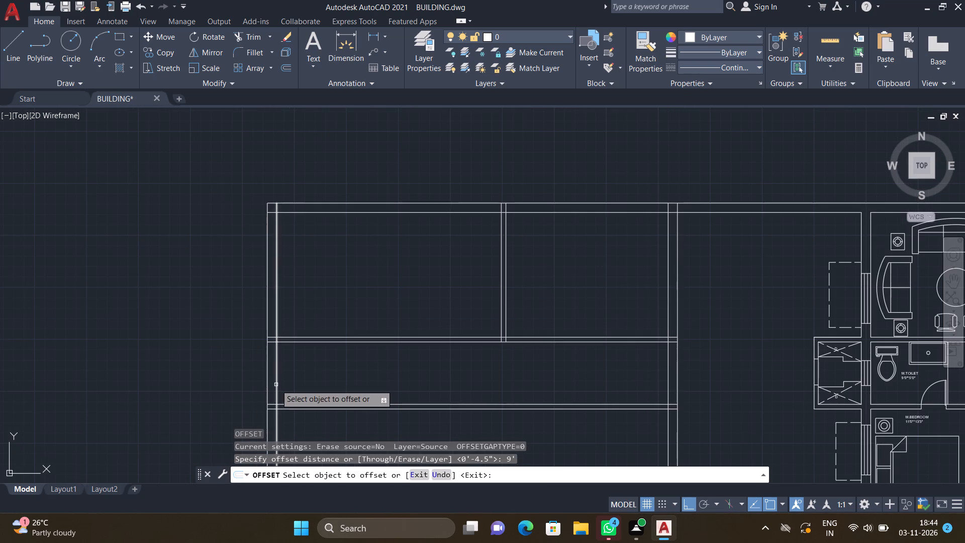
left_click_drag(276, 384, 283, 384)
left_click(383, 374)
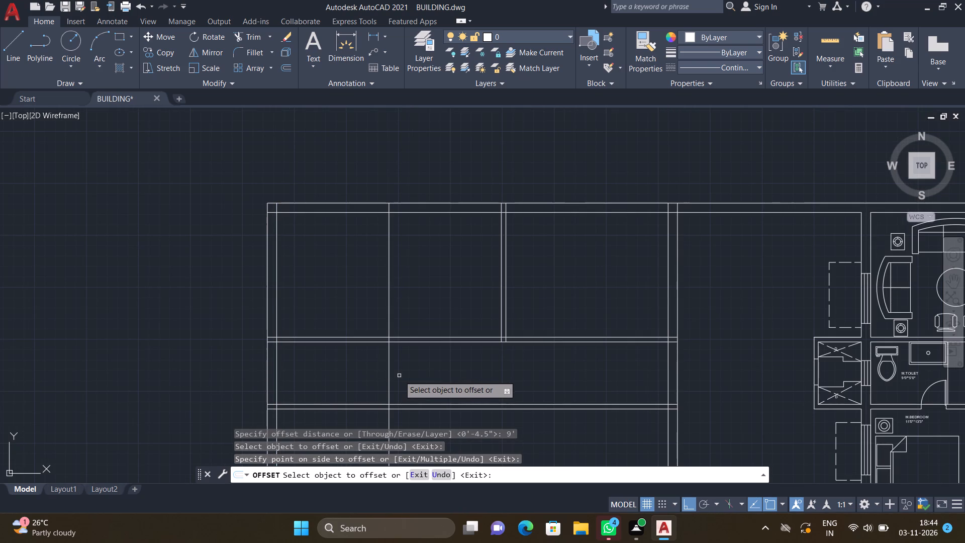
key("Return")
Trim the 9' vertical line above and below the 5' strip, keeping only the part between the two horizontal partitions.
scroll(399, 374, "down", 3)
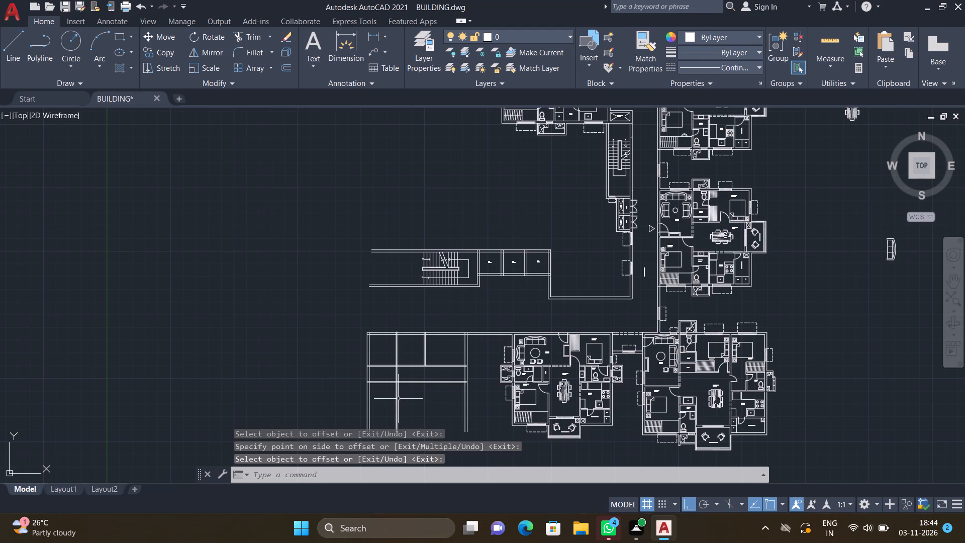
type("TR")
key("Return")
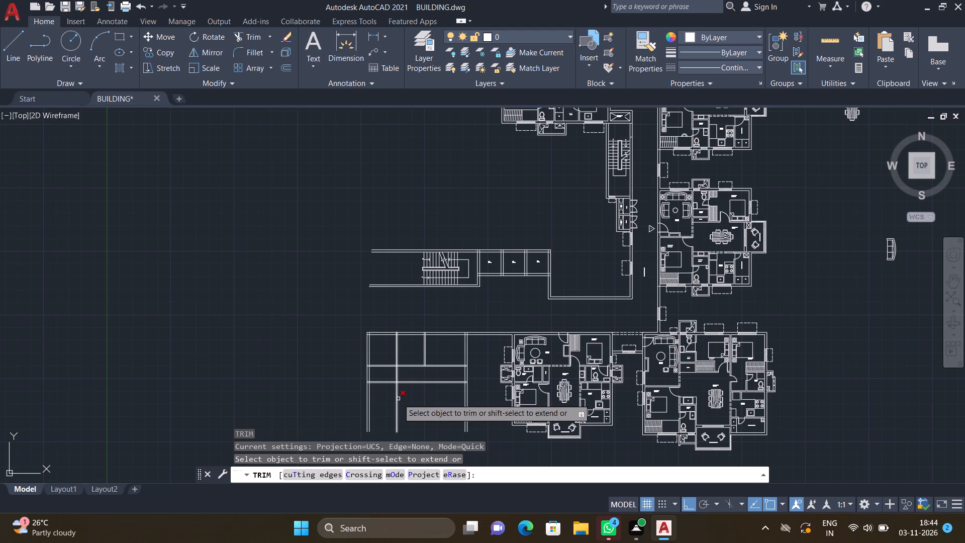
scroll(394, 395, "up", 2)
left_click(397, 396)
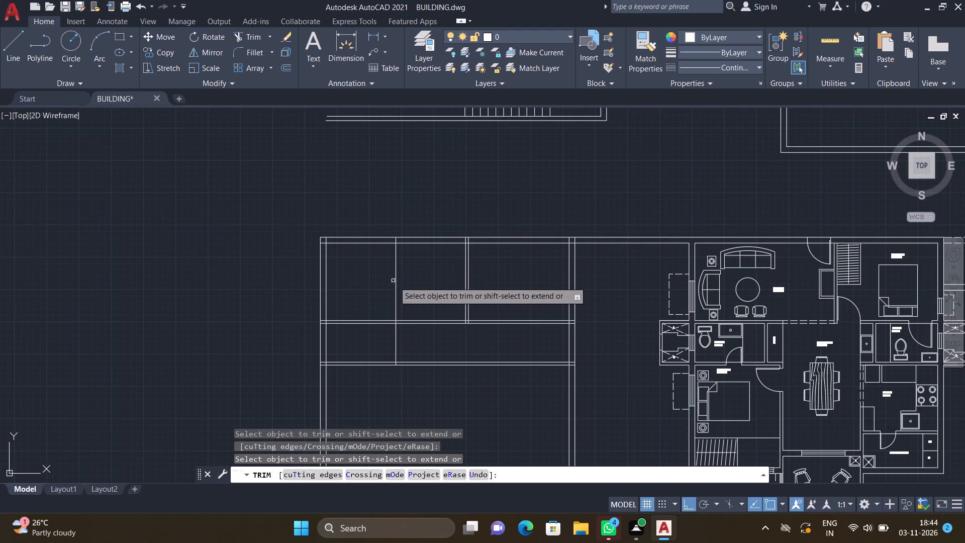
left_click(395, 283)
scroll(394, 243, "up", 2)
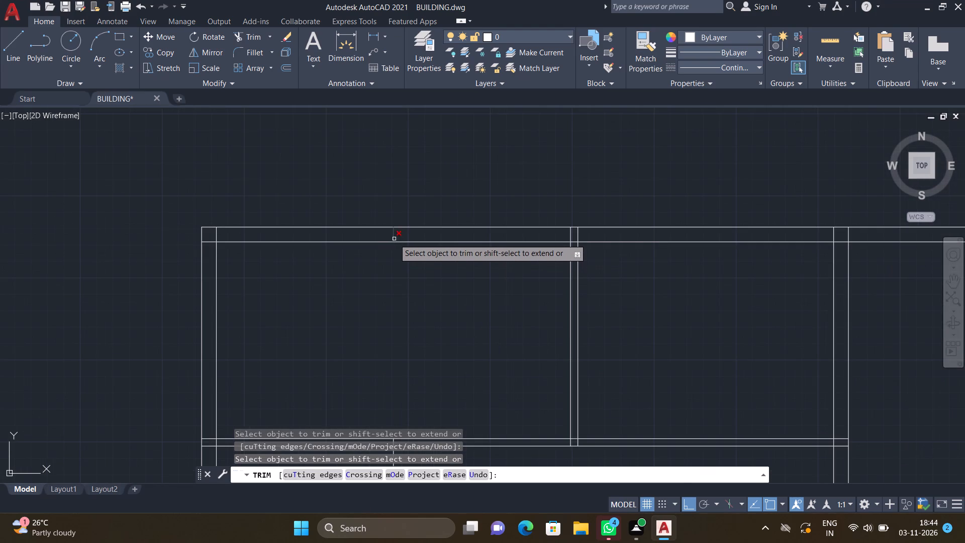
left_click(394, 239)
key("Return")
scroll(426, 299, "down", 2)
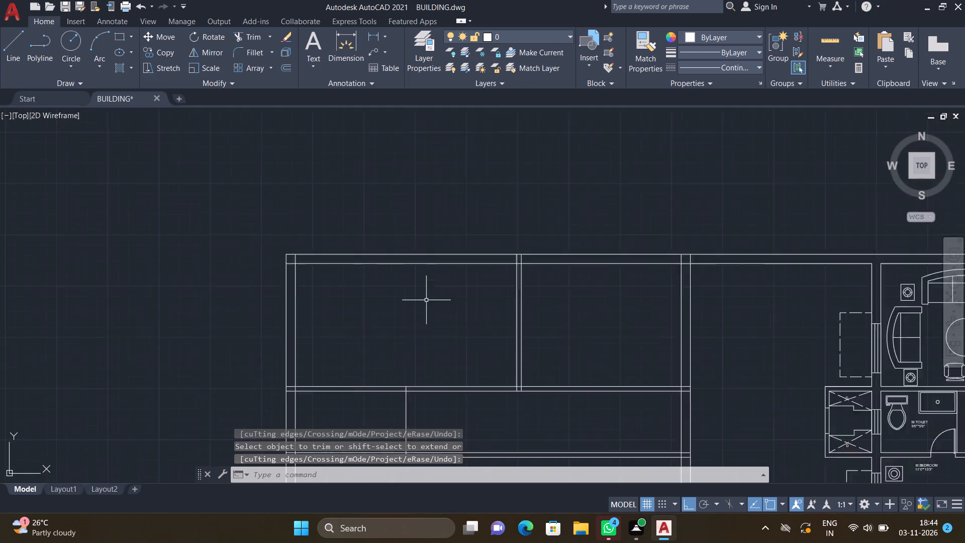
scroll(427, 302, "down", 3)
scroll(433, 331, "up", 4)
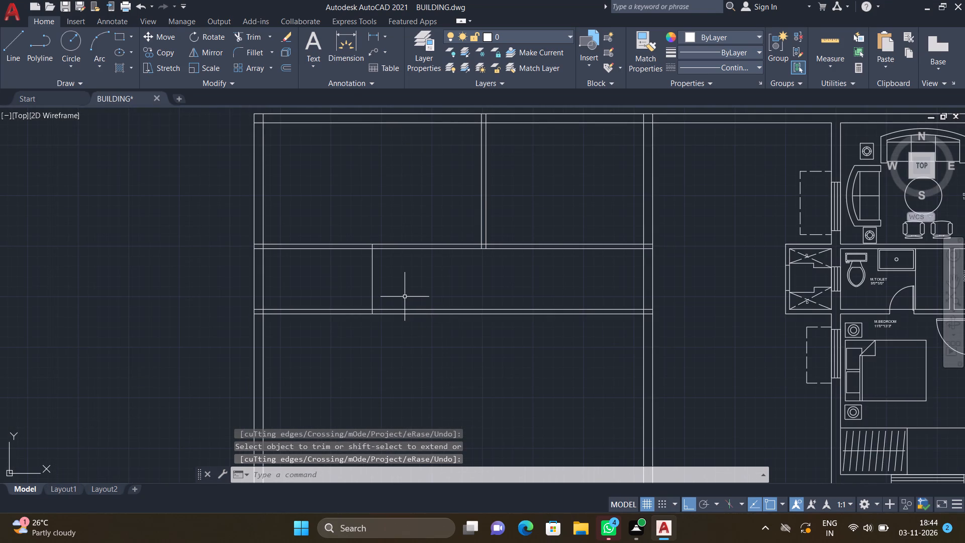
Offset the short vertical line between the two horizontal partitions 4.5" to the east to form a partition wall.
key("o")
key("Return")
type("4.5\"")
key("Return")
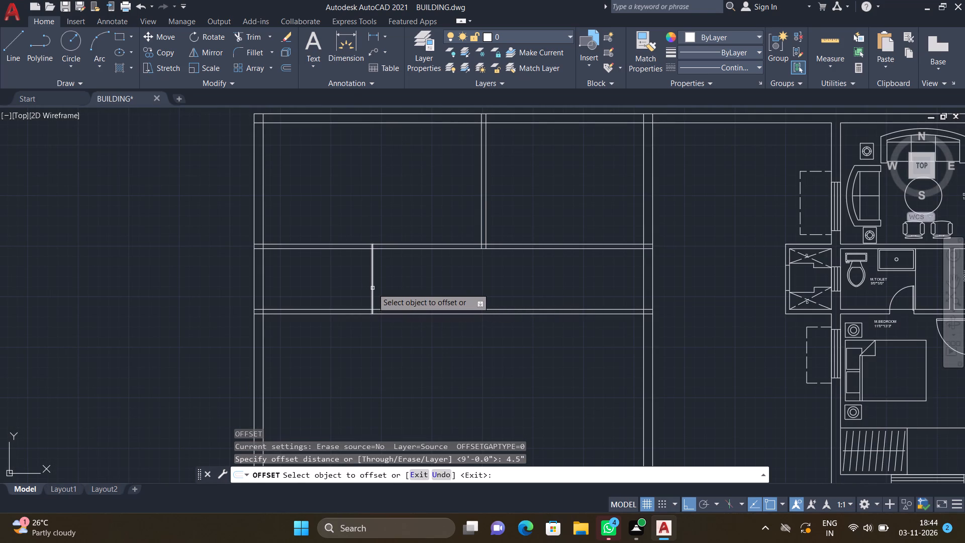
left_click(372, 288)
left_click(410, 283)
key("Return")
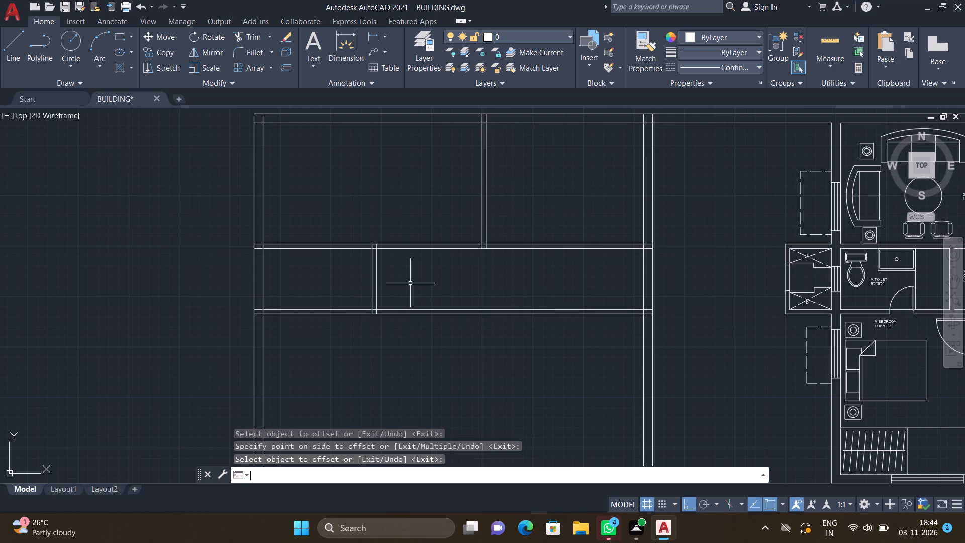
Offset the second horizontal partition's south face 13'3" to the south for the bottom row of rooms.
scroll(404, 302, "down", 1)
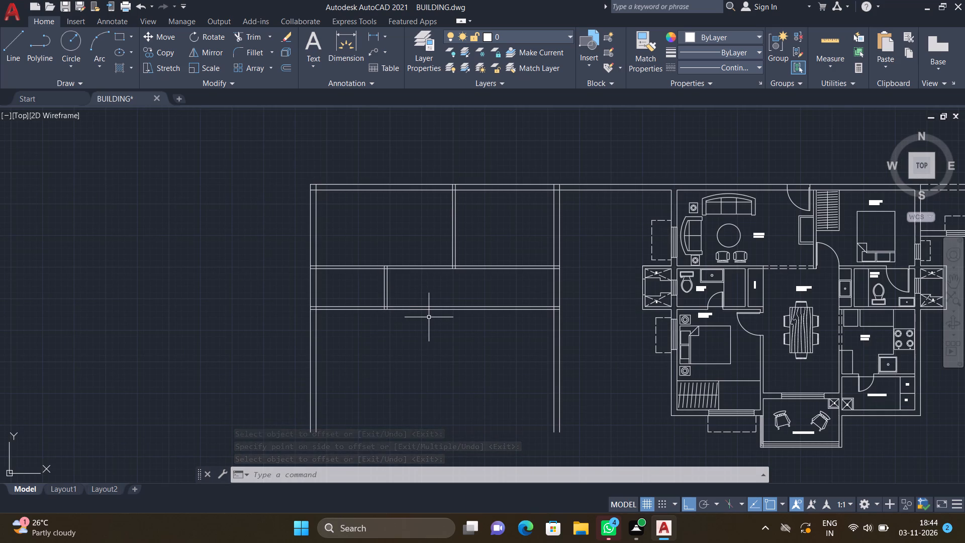
scroll(427, 334, "down", 2)
scroll(401, 346, "up", 3)
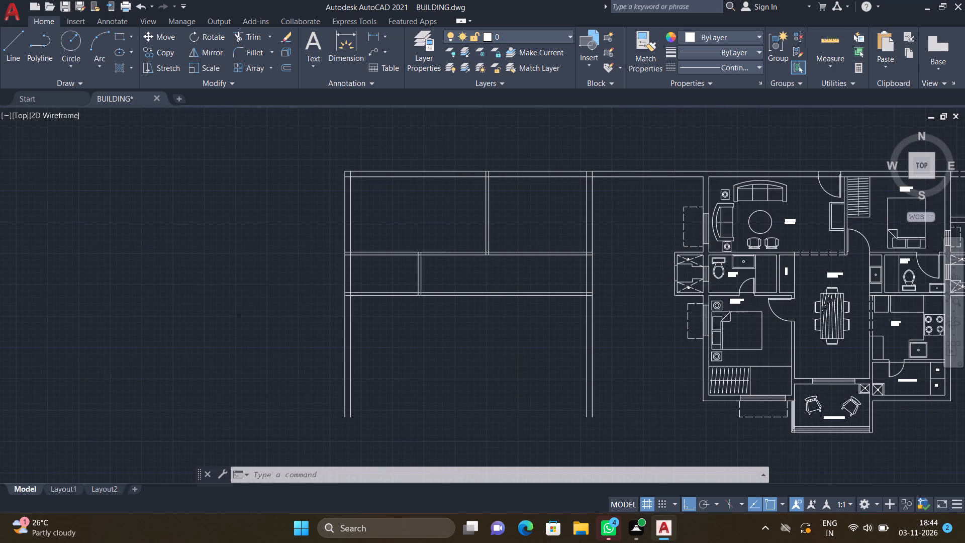
key("o")
key("Return")
type("13'")
key("3")
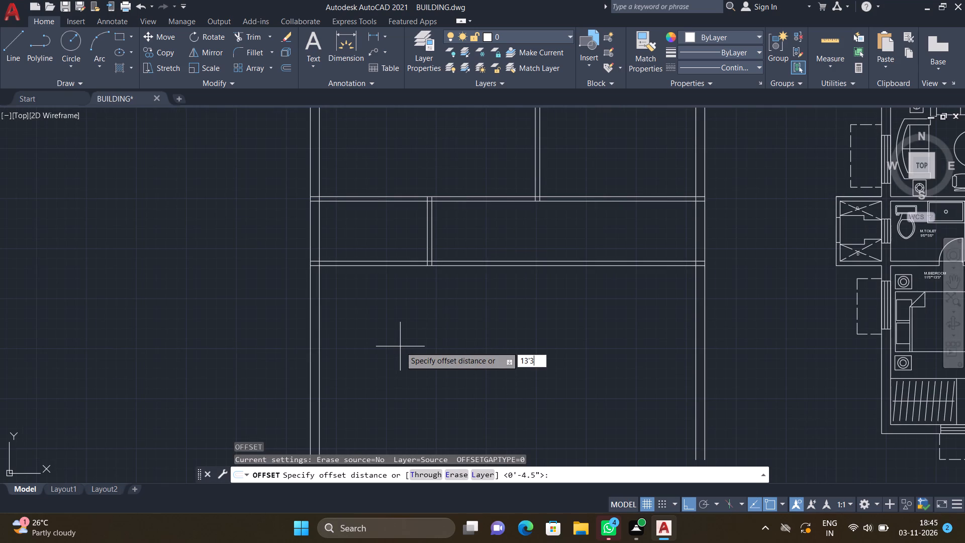
key("shift+quotedbl")
key("Return")
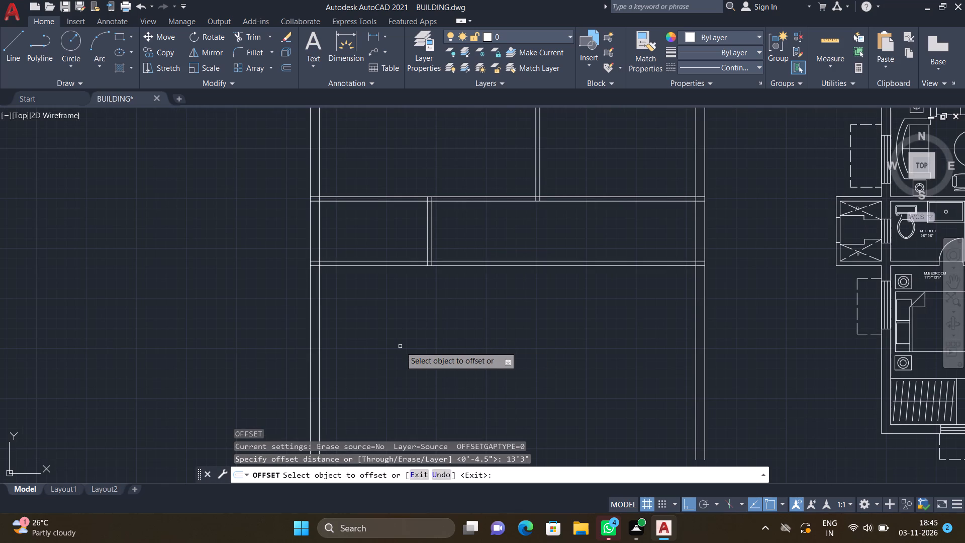
scroll(404, 344, "down", 3)
scroll(393, 335, "up", 3)
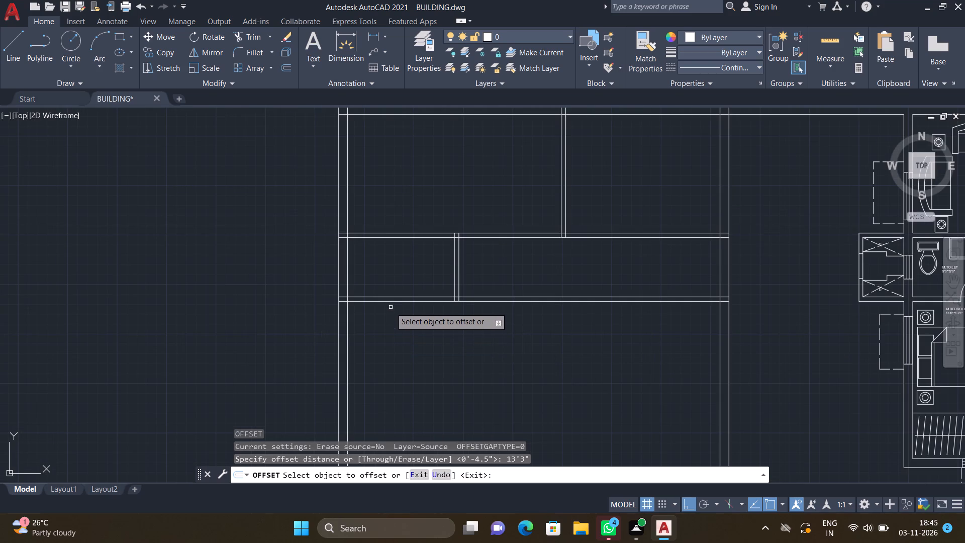
scroll(392, 305, "up", 1)
left_click(393, 300)
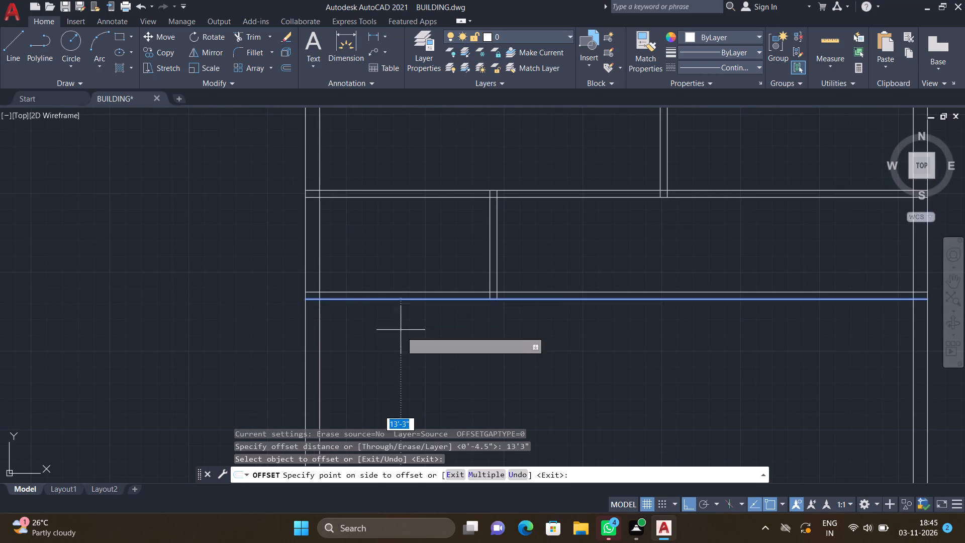
scroll(411, 382, "down", 5)
left_click(417, 416)
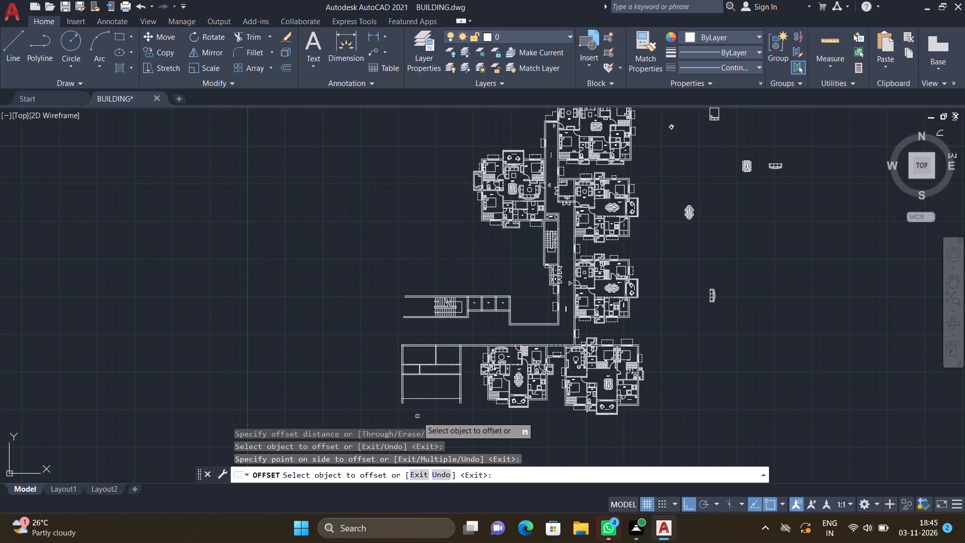
key("Return")
Offset the 13'3" line 9" to the south to form the flat's south outer wall.
scroll(418, 419, "up", 3)
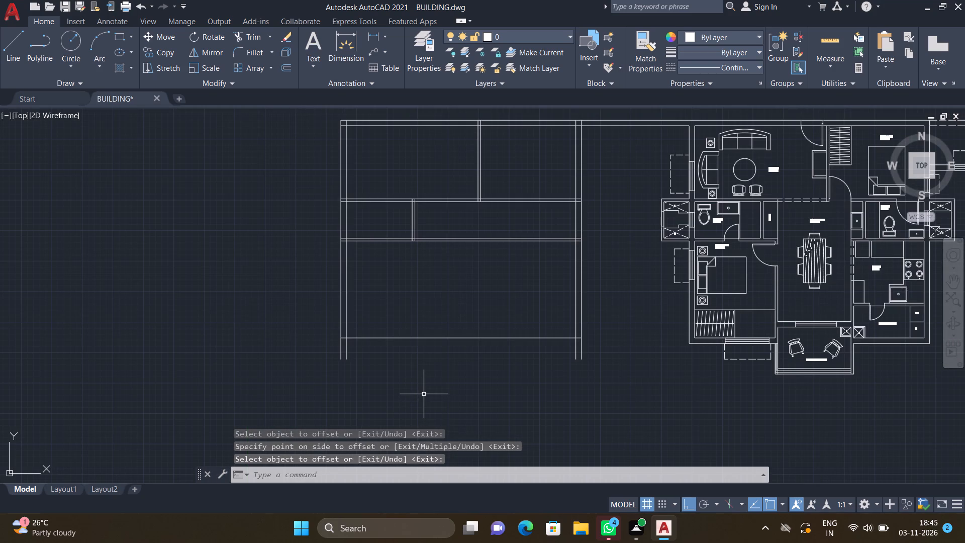
key("o")
key("Return")
key("9")
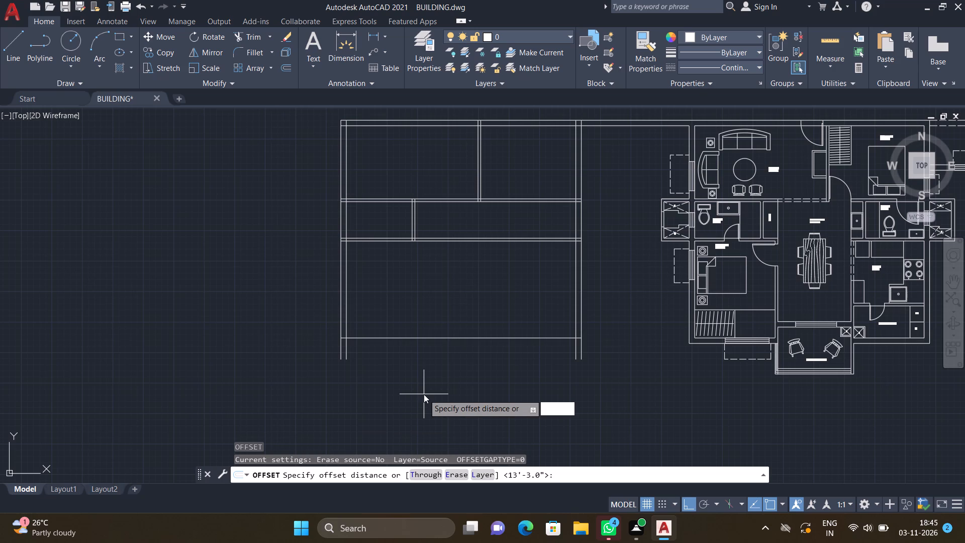
key("shift+quotedbl")
key("Return")
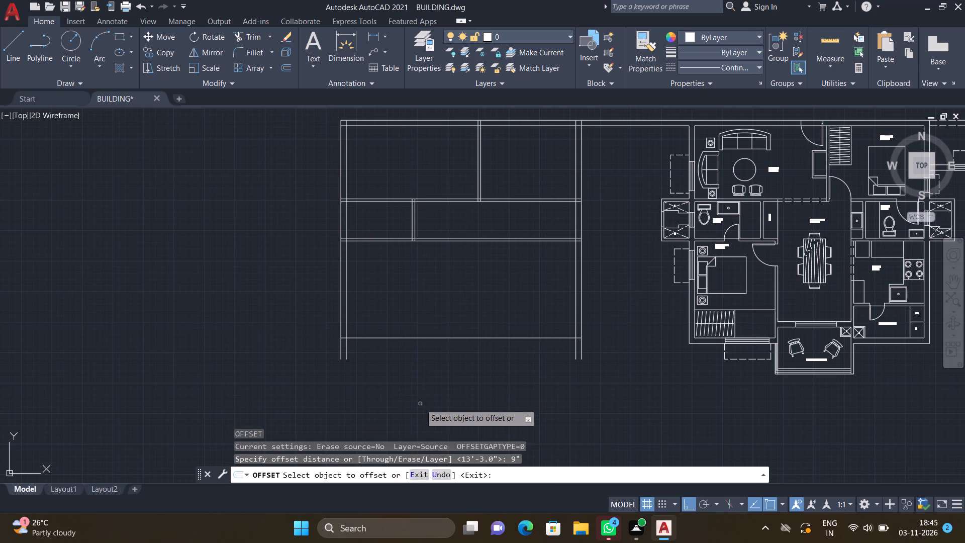
left_click(422, 336)
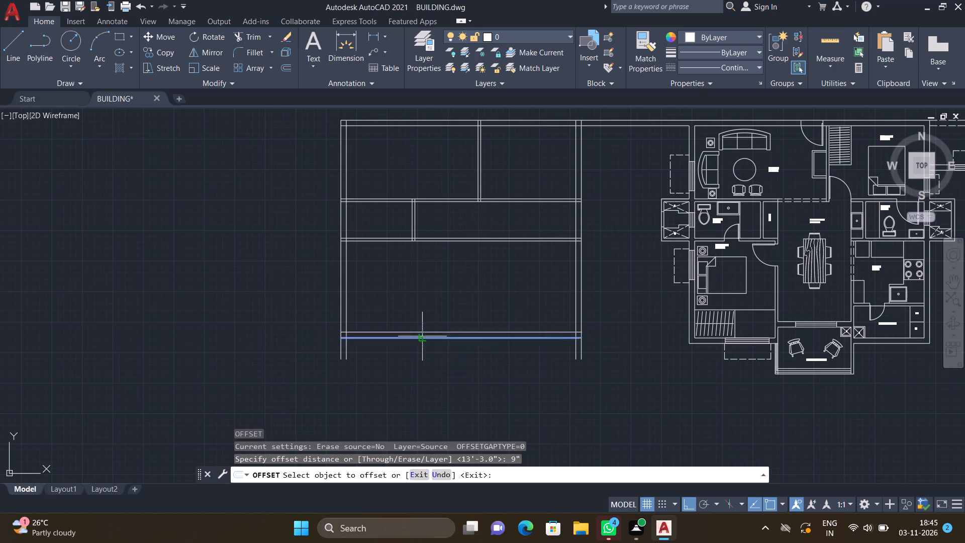
left_click(422, 369)
key("Return")
Trim the ends of the west and east outer wall lines that project below the south outer wall.
type("TR")
key("Return")
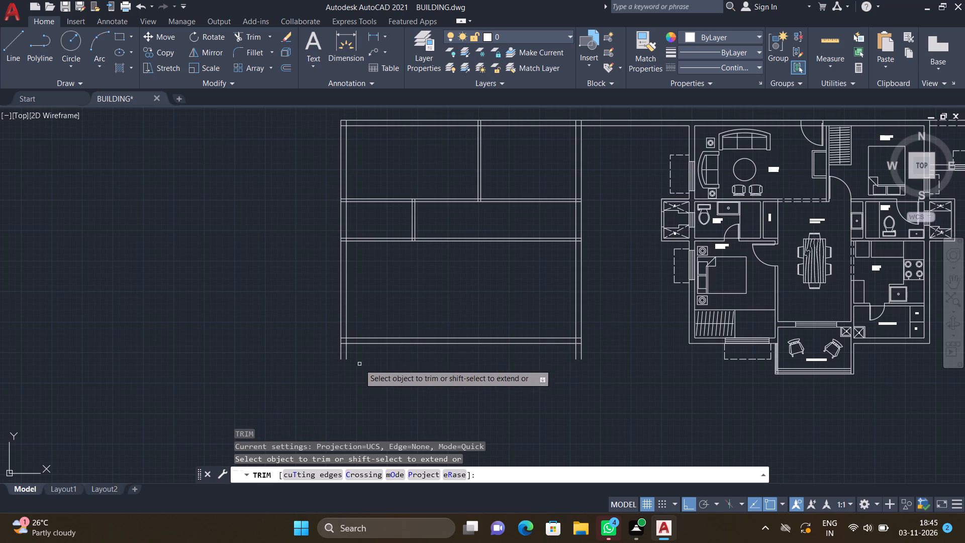
scroll(340, 351, "up", 1)
left_click_drag(321, 356, 403, 366)
scroll(413, 367, "down", 2)
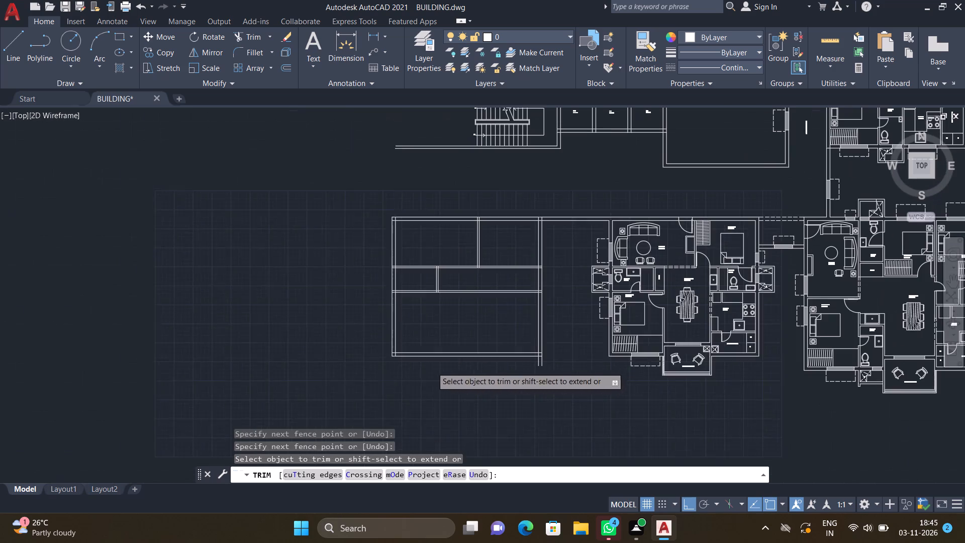
scroll(542, 368, "up", 4)
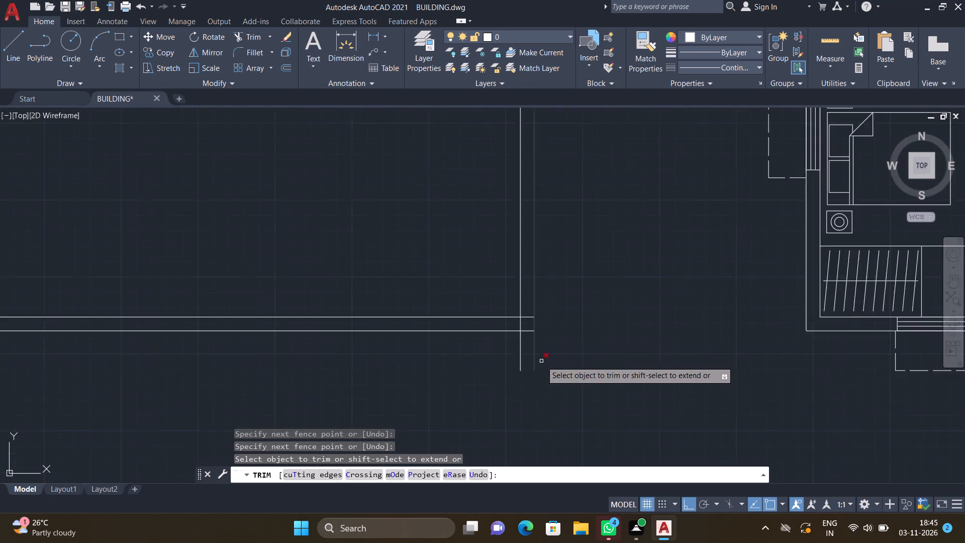
left_click_drag(545, 354, 489, 369)
key("Return")
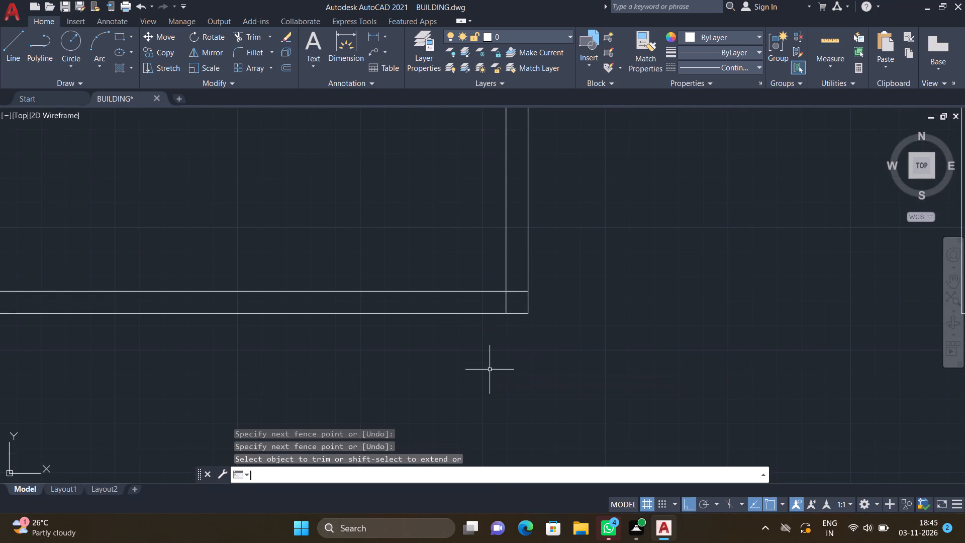
Offset the inner face of the far west outer wall 11' to the east.
scroll(490, 370, "down", 4)
scroll(362, 337, "up", 2)
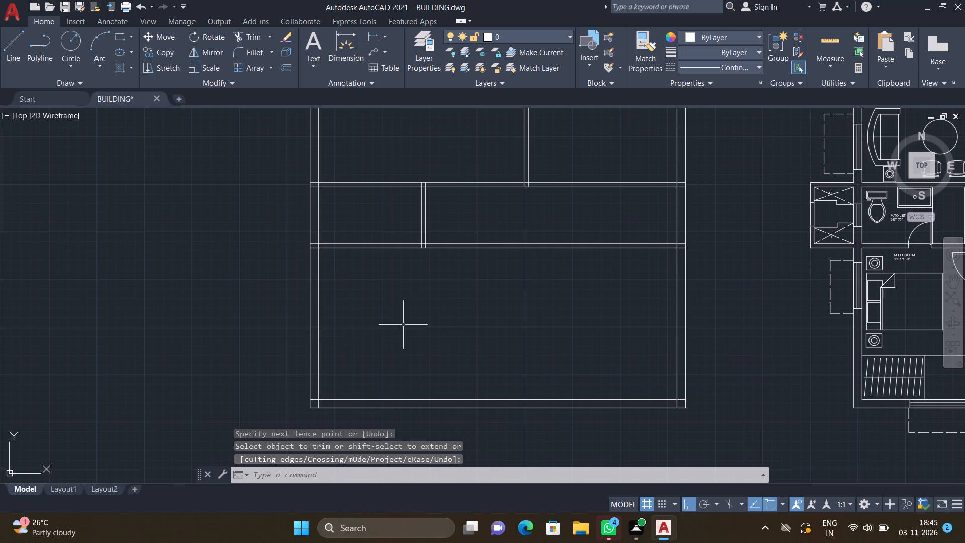
key("o")
key("Return")
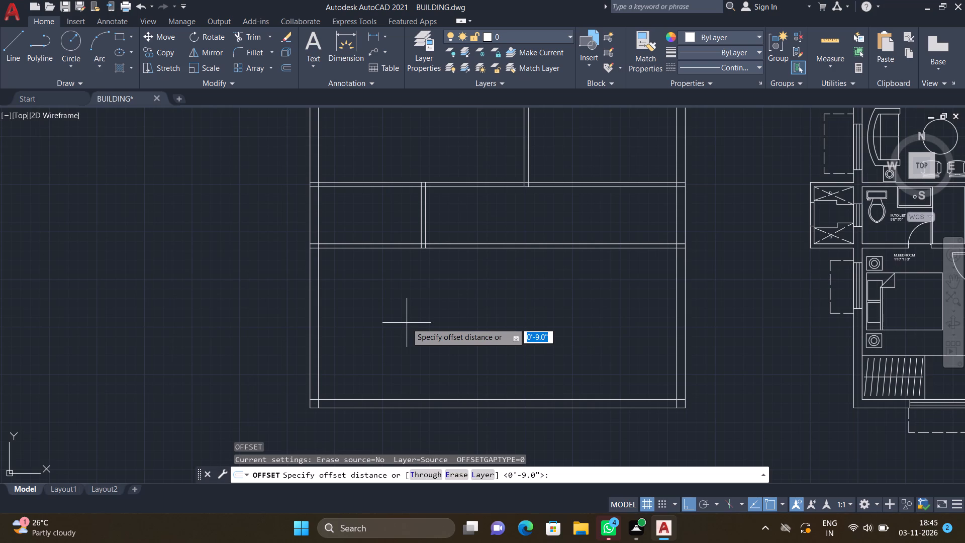
type("11'")
key("Return")
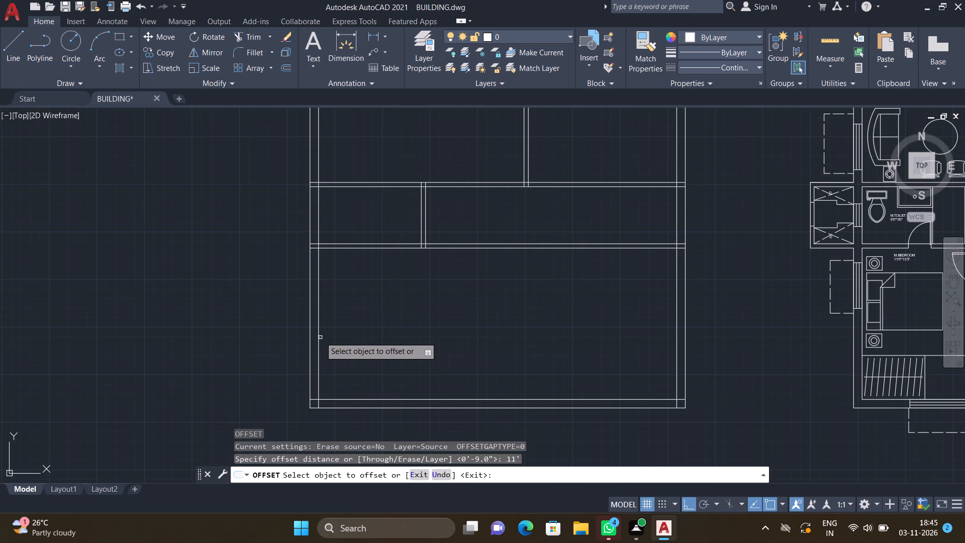
left_click(318, 330)
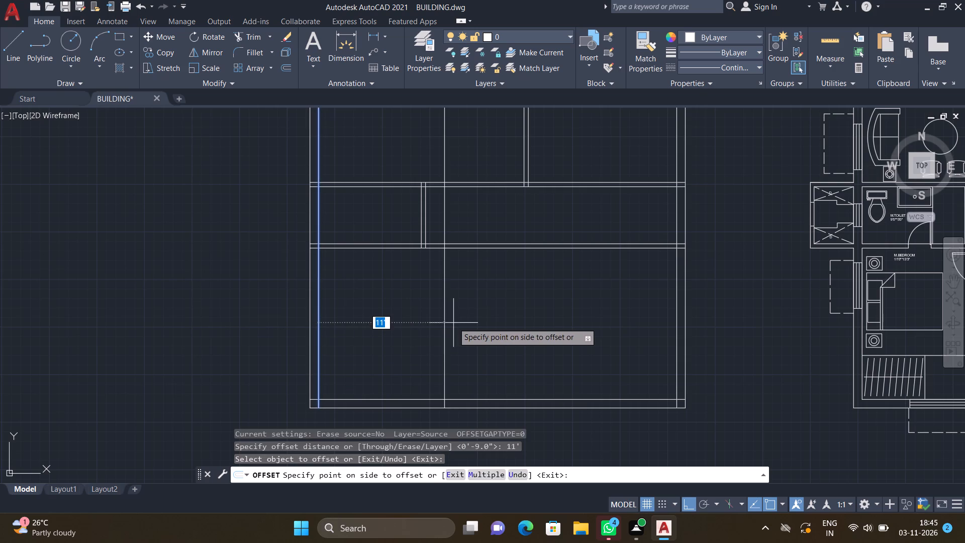
left_click(459, 323)
key("Return")
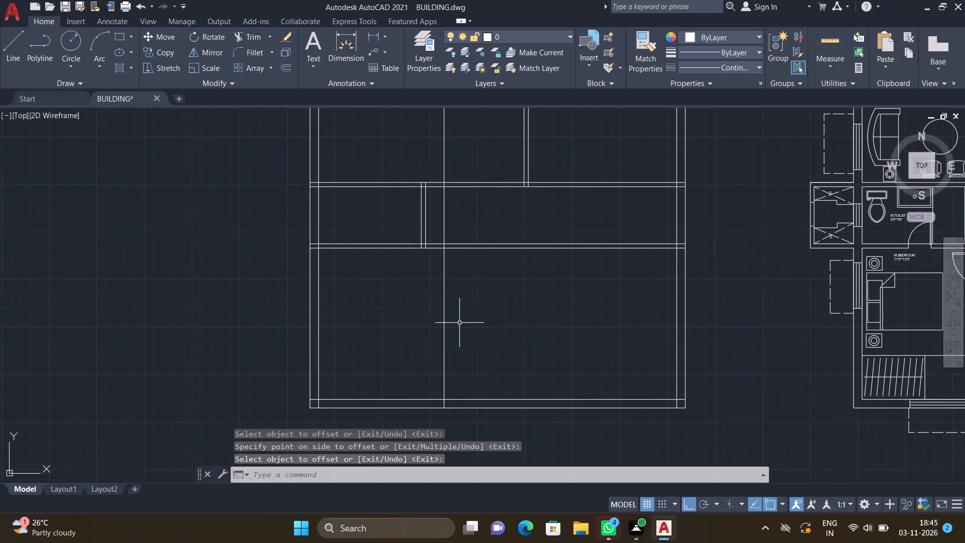
Trim the 11' vertical line north of the second horizontal partition, keeping only the part in the bottom row.
scroll(465, 316, "down", 2)
type("TR")
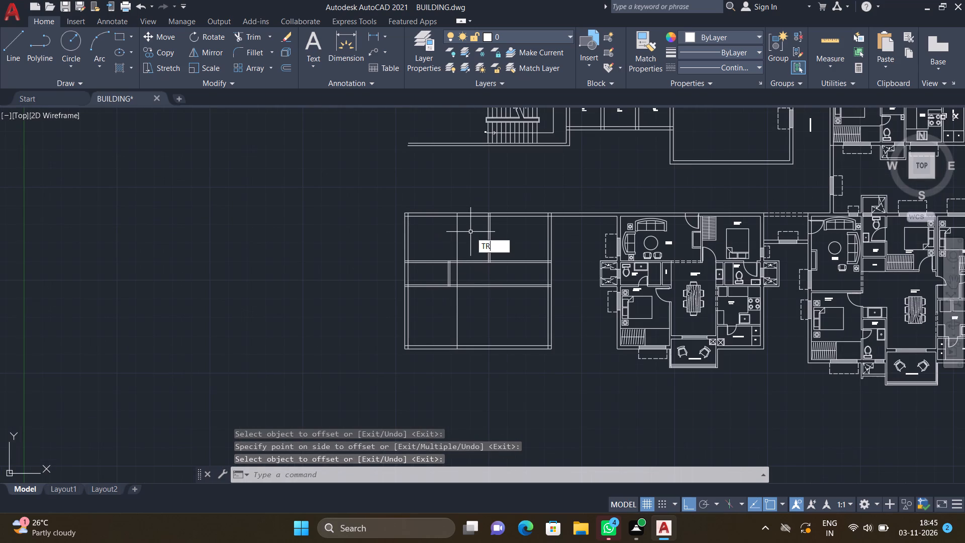
key("Return")
scroll(454, 244, "up", 1)
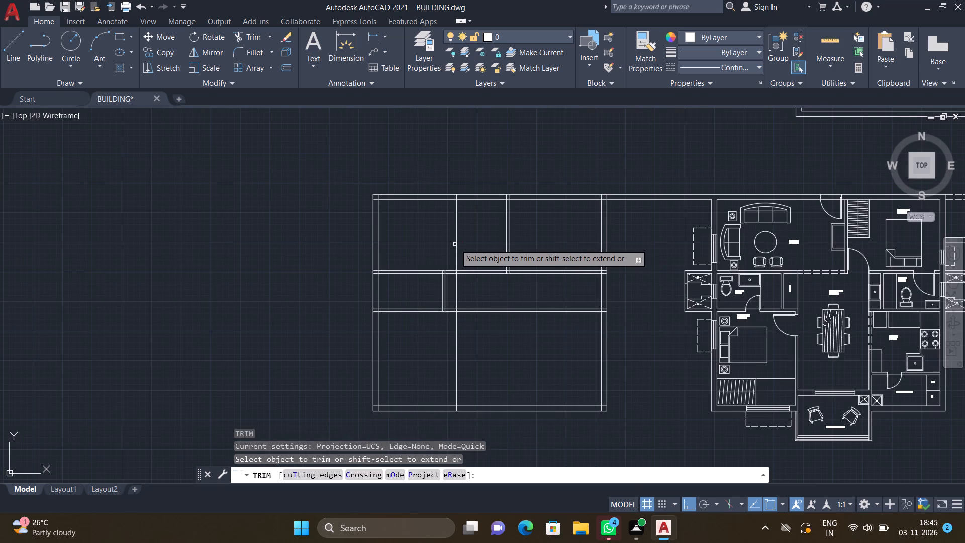
left_click(457, 244)
scroll(455, 195, "up", 2)
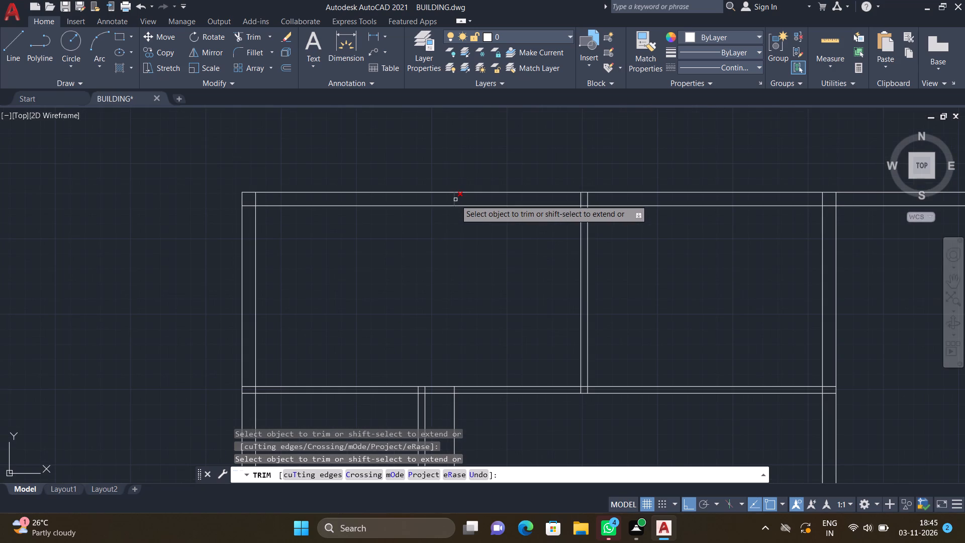
left_click(455, 200)
scroll(469, 328, "down", 3)
scroll(473, 369, "up", 2)
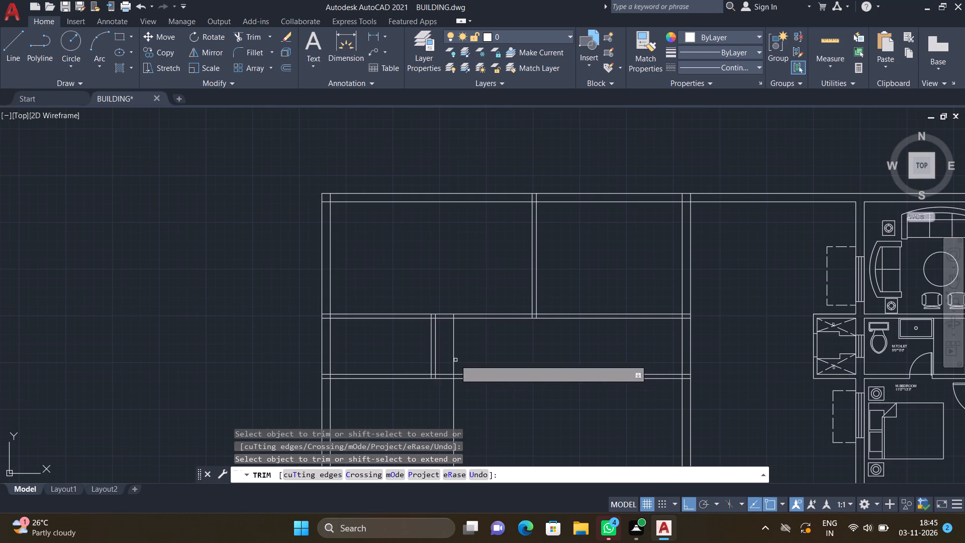
left_click(452, 354)
scroll(453, 316, "up", 2)
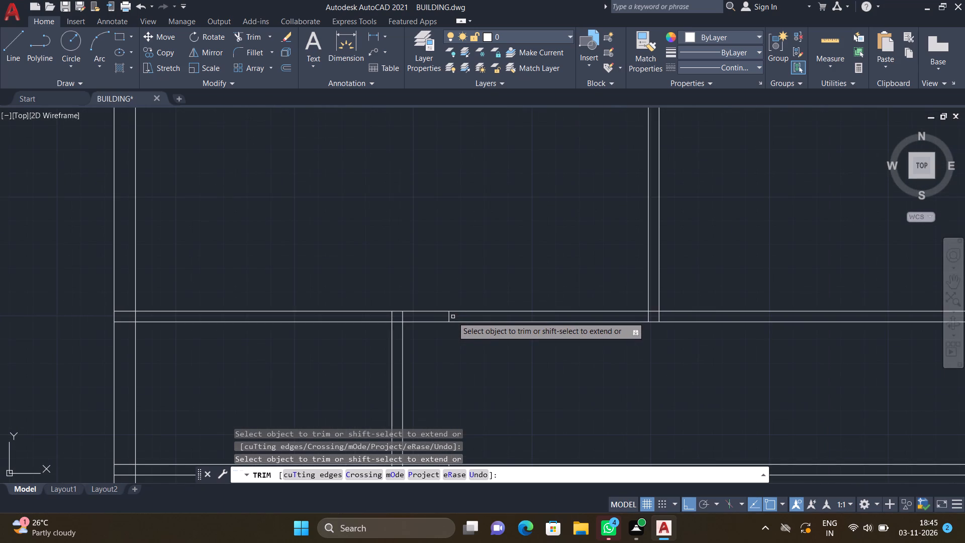
left_click(450, 316)
scroll(454, 325, "down", 4)
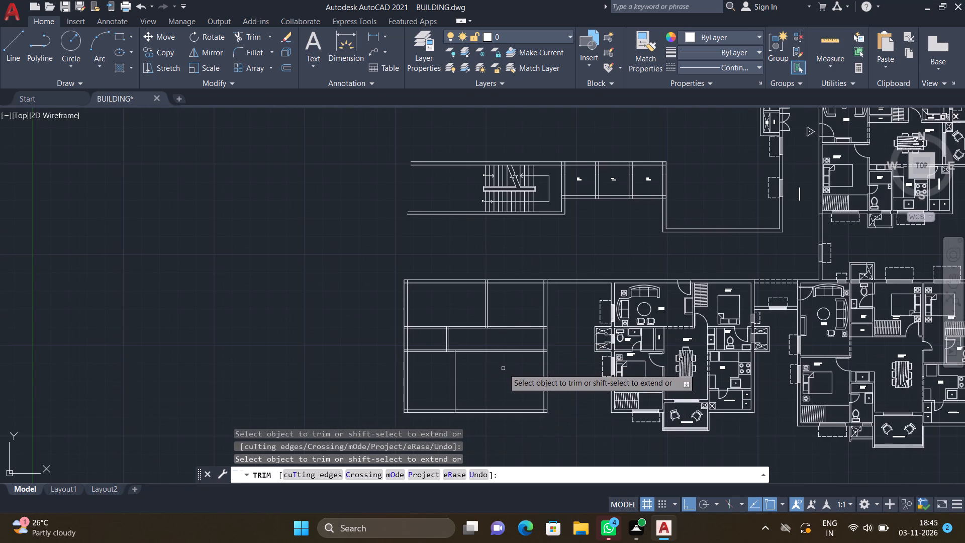
key("Return")
Offset the bottom row's 11' vertical line 4.5" to the east to form a partition wall.
key("o")
key("Return")
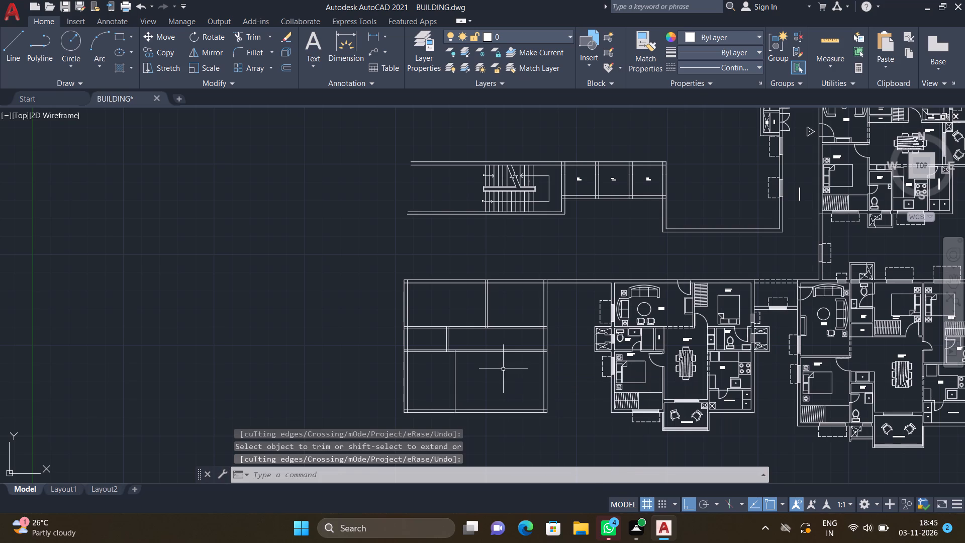
type("4.5\"")
key("Return")
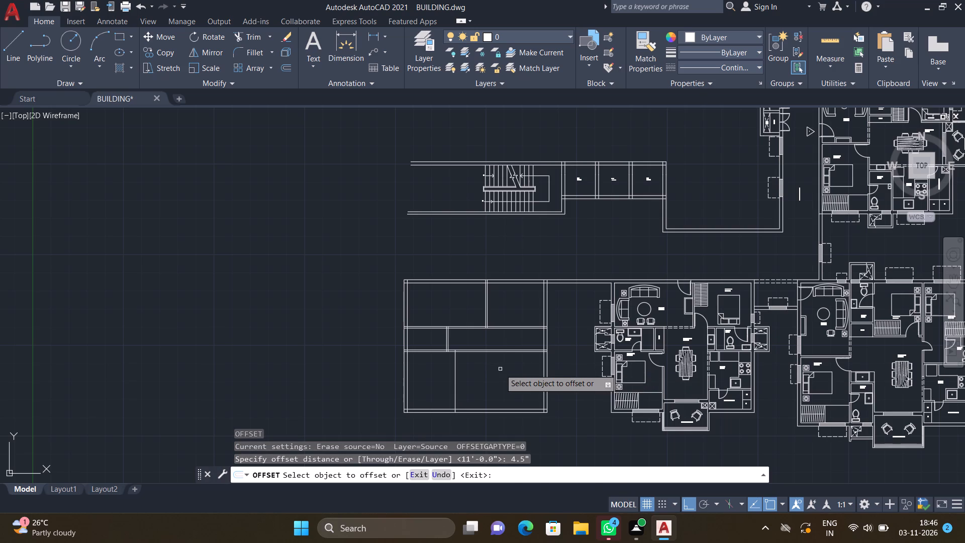
scroll(455, 402, "up", 2)
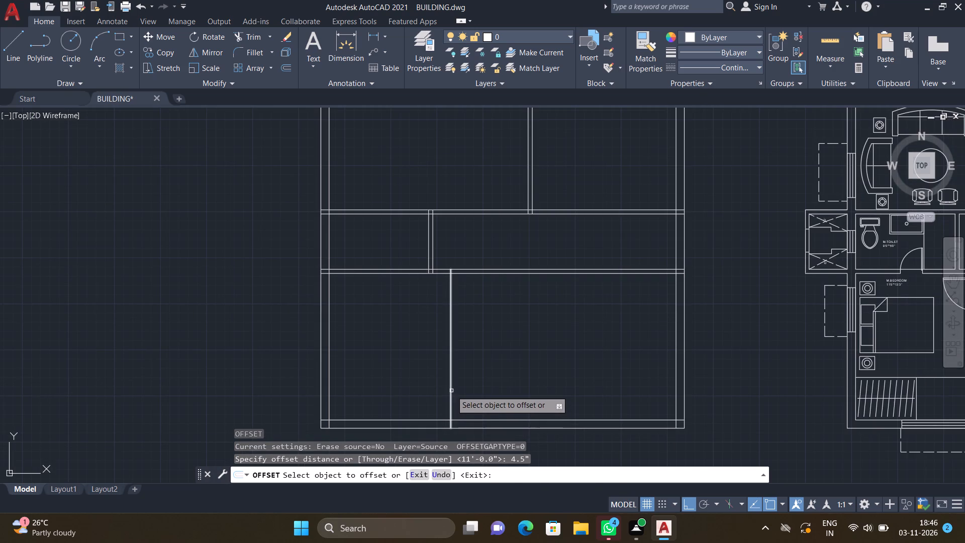
left_click(451, 390)
left_click(489, 390)
key("Return")
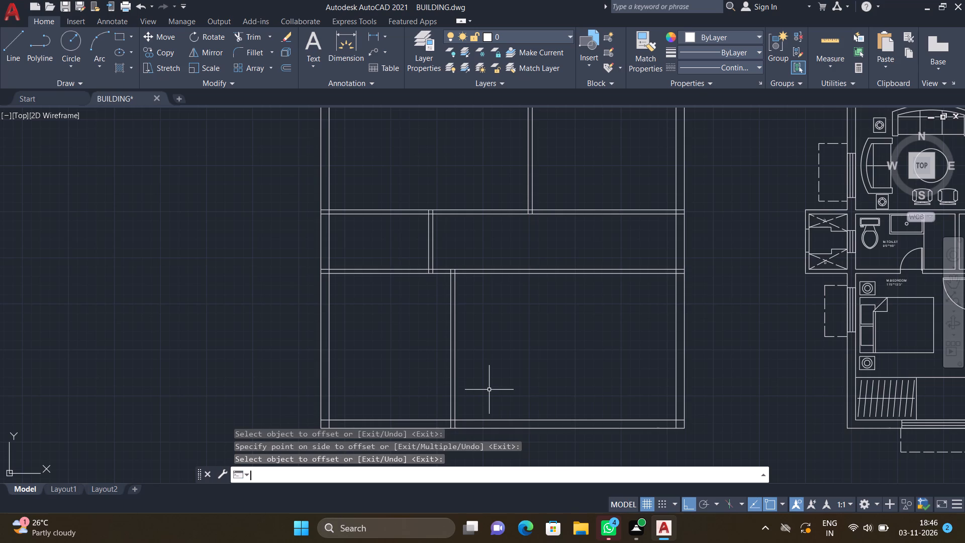
Offset the east face of the bottom row's partition wall 10' to the east.
key("o")
key("Return")
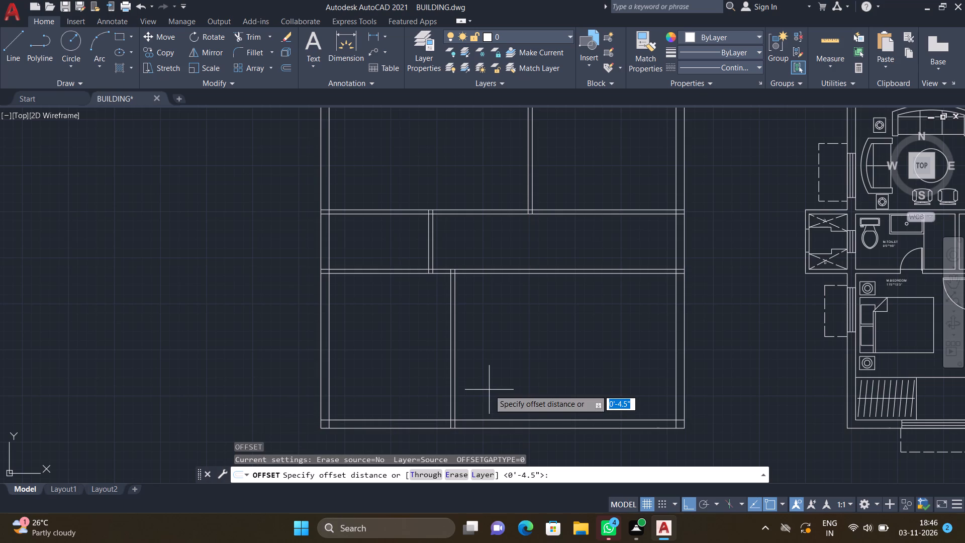
type("10'")
key("Return")
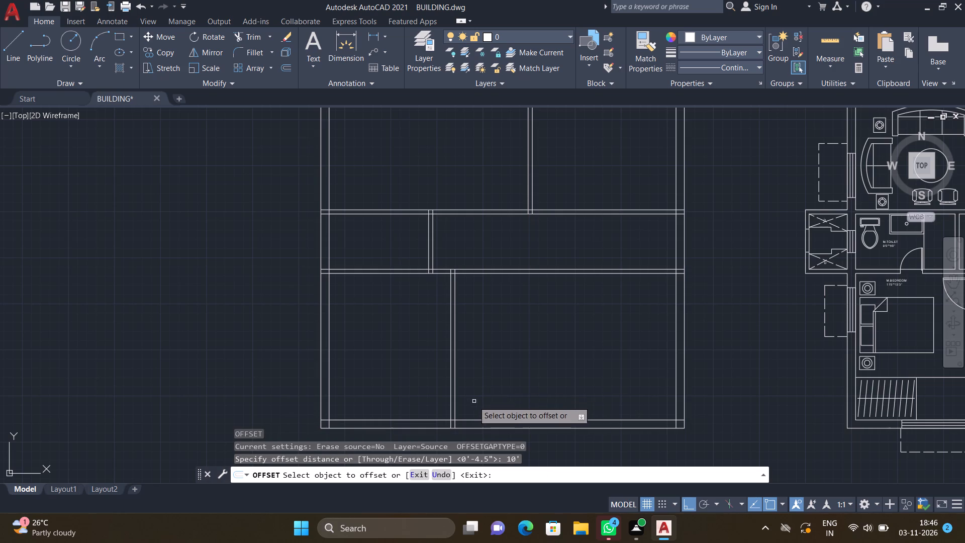
scroll(457, 391, "up", 1)
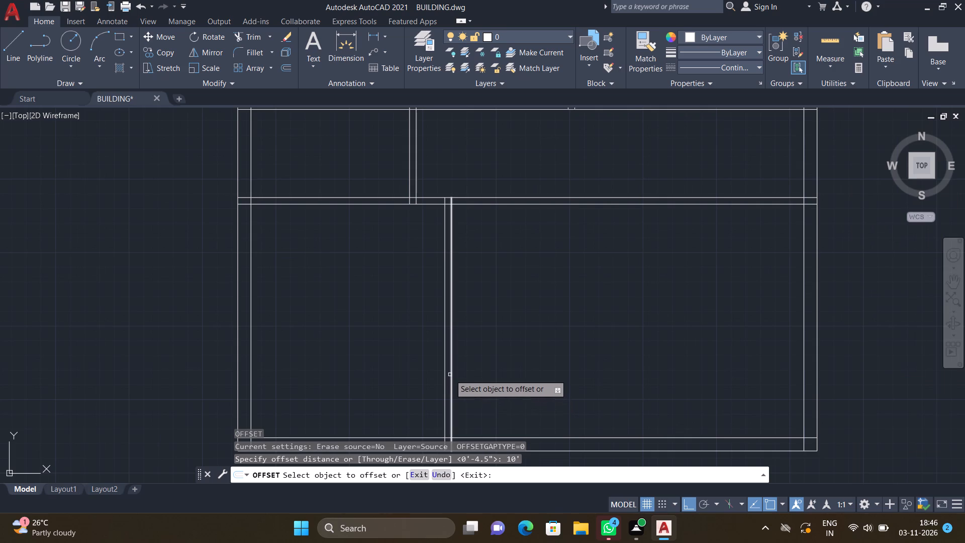
left_click(452, 375)
left_click(610, 358)
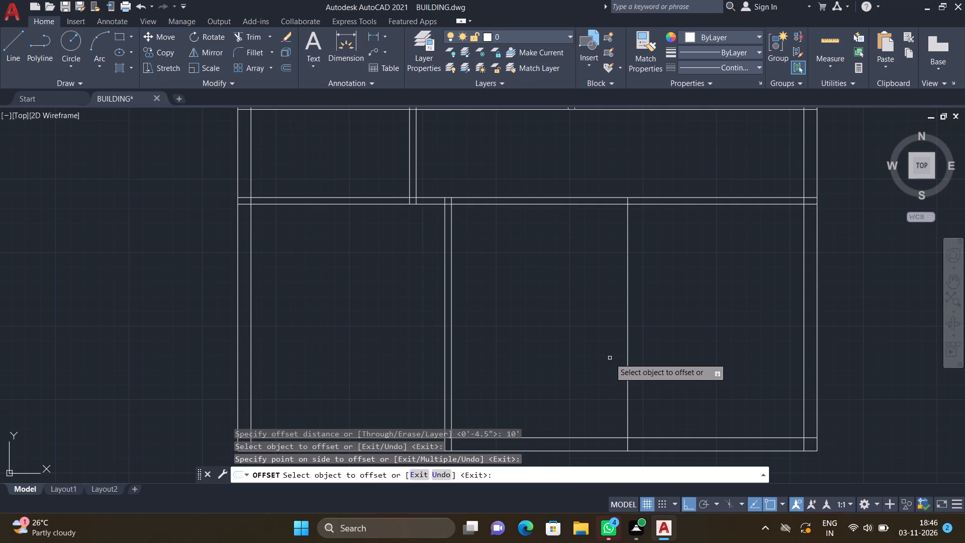
key("Return")
Offset the bottom row's new 10' vertical line 4.5" to the east to form a second partition wall.
scroll(621, 363, "down", 2)
scroll(650, 361, "up", 1)
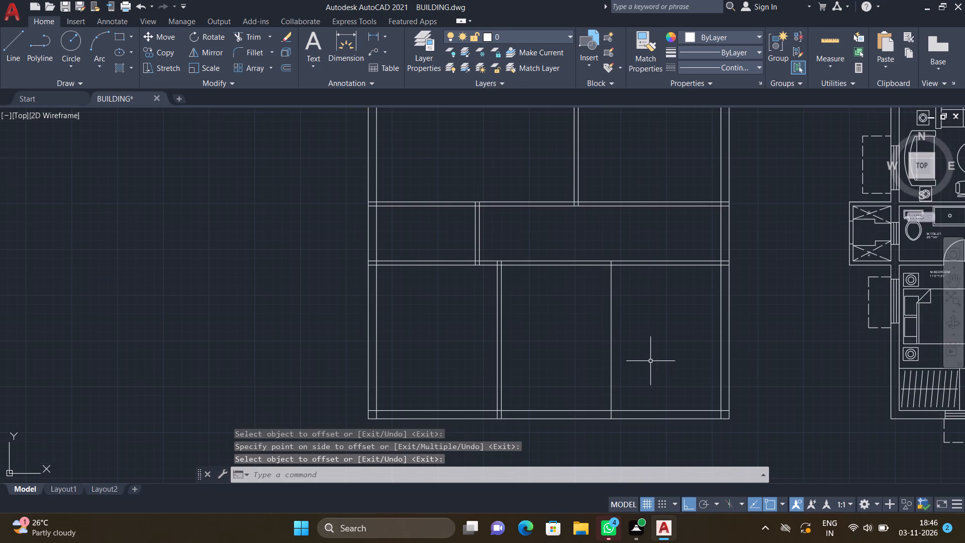
scroll(650, 361, "up", 1)
key("o")
key("Return")
type("4.5\"")
key("Return")
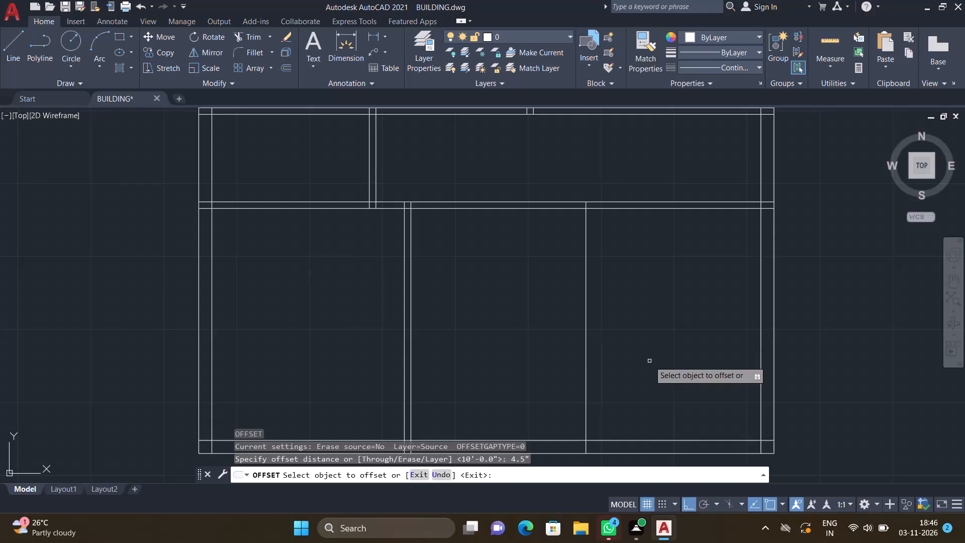
left_click(585, 357)
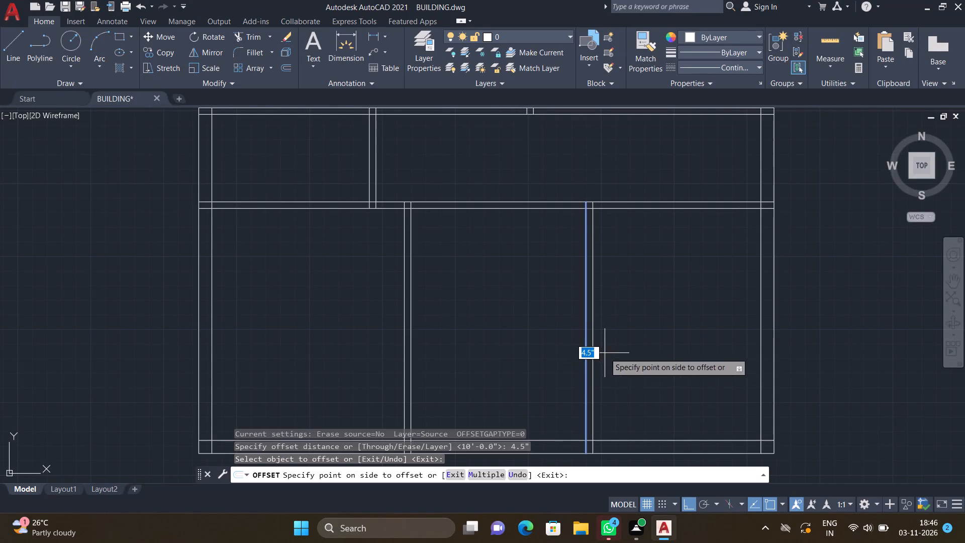
left_click(607, 352)
key("Return")
Trim both south outer wall lines between the two bottom-row partitions to open the middle room's south side.
scroll(607, 352, "down", 2)
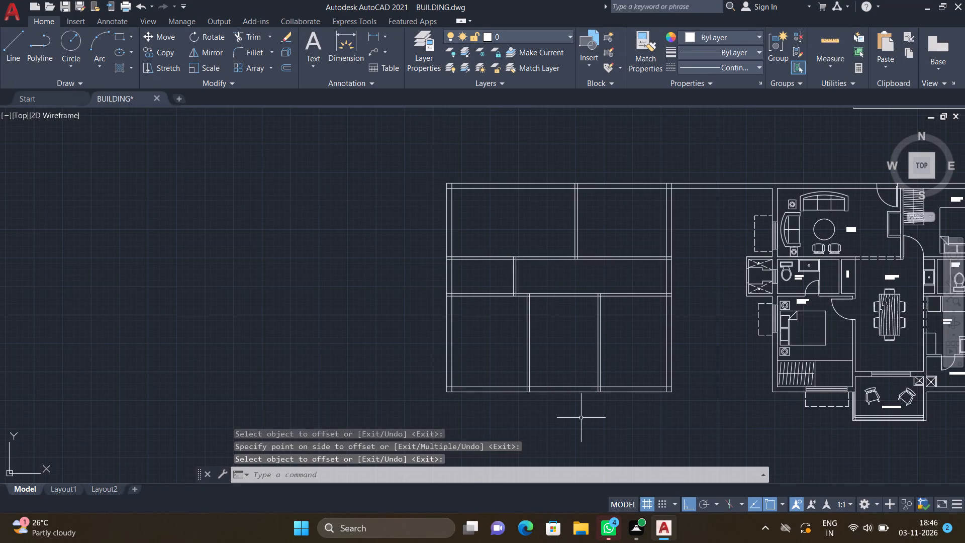
scroll(568, 430, "up", 1)
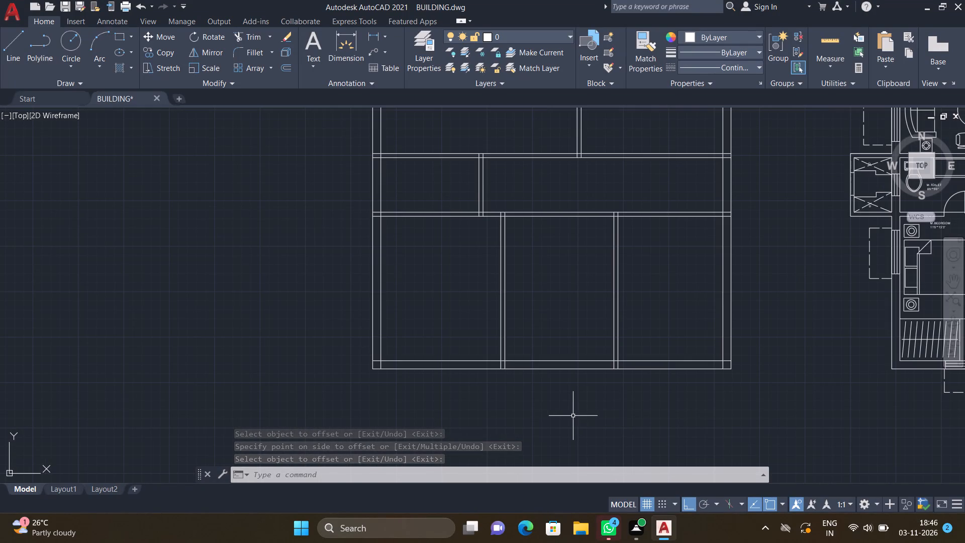
type("TR")
key("Return")
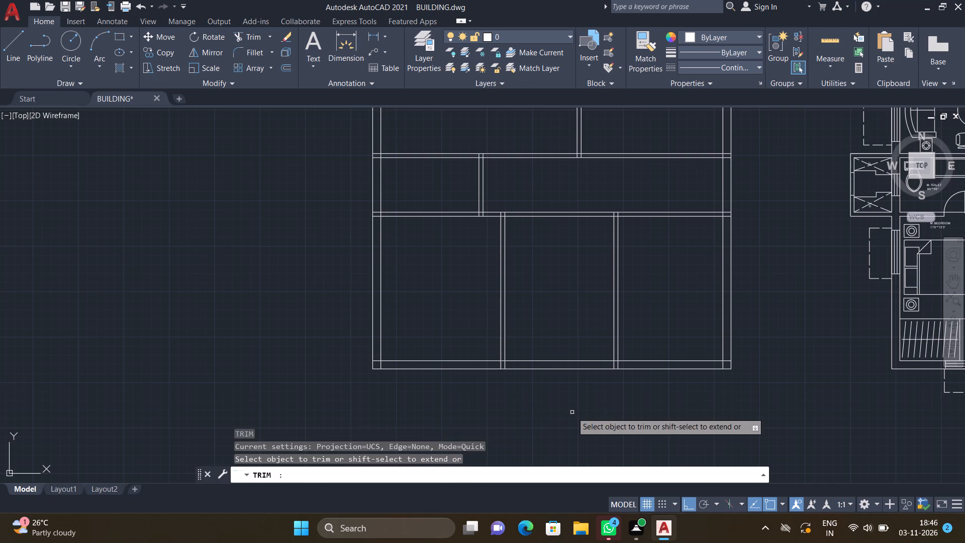
left_click_drag(536, 333, 553, 383)
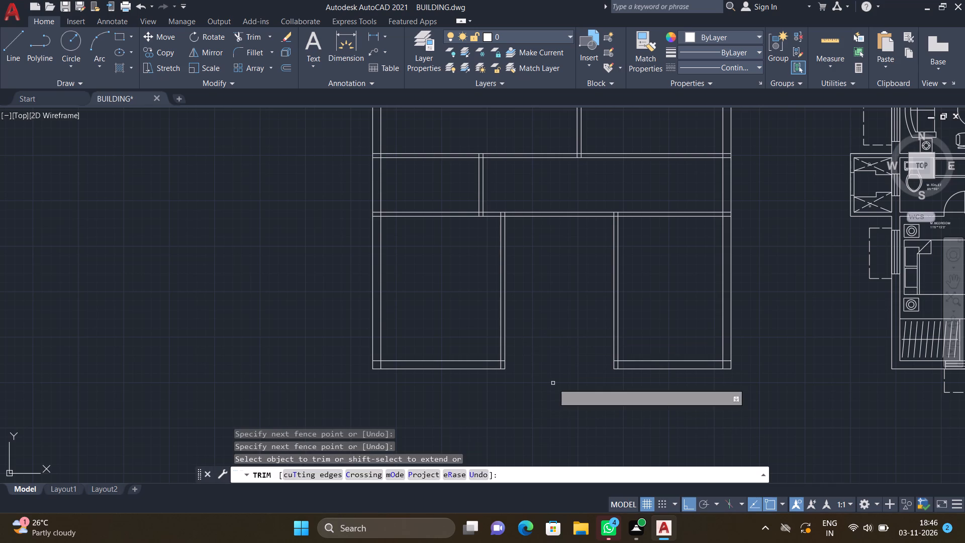
key("Return")
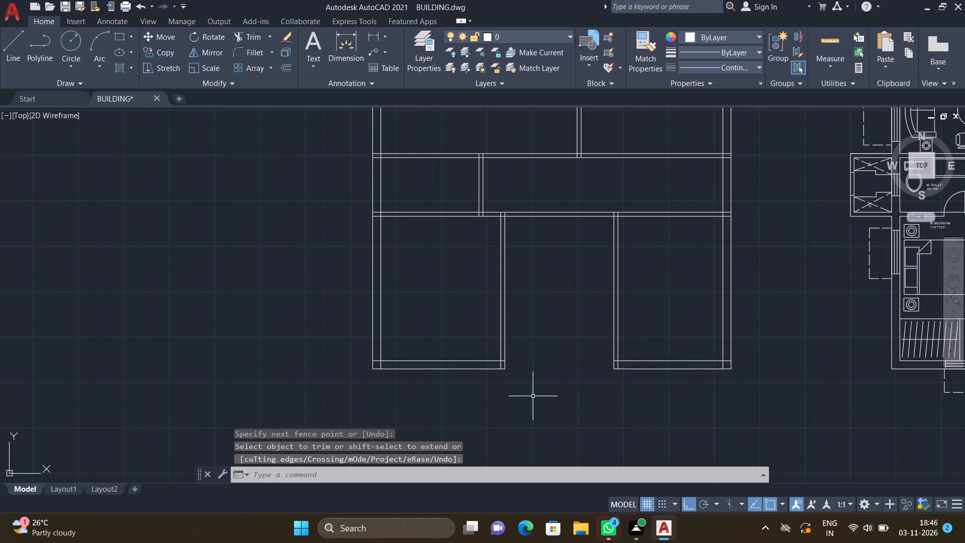
Draw a horizontal line between the facing sides of the two bottom-row partitions, slightly north of the trimmed south wall.
key("l")
key("Return")
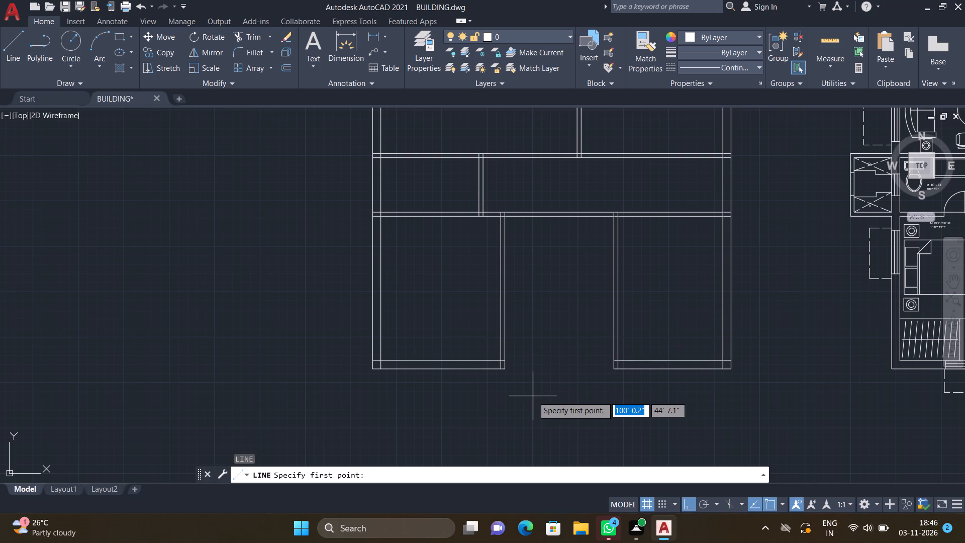
scroll(510, 342, "up", 2)
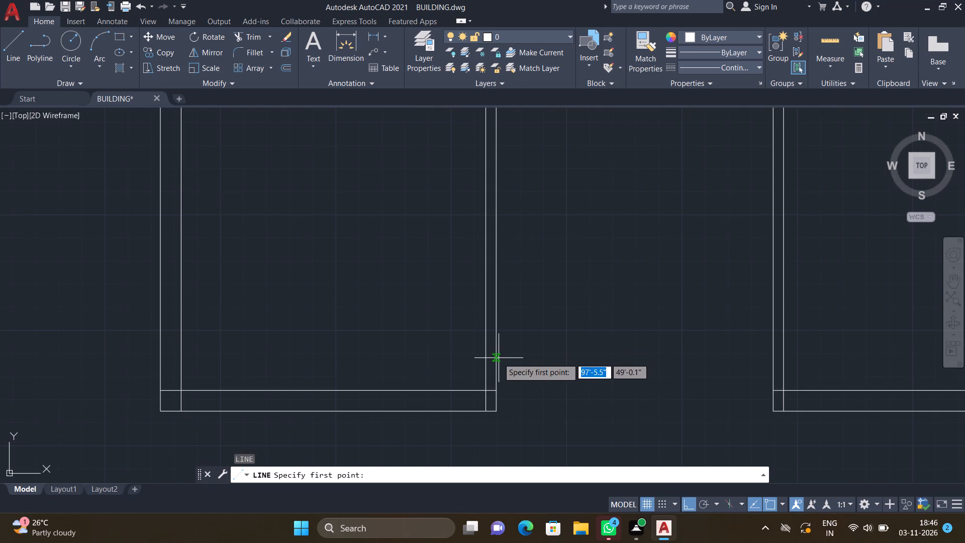
left_click_drag(497, 353, 503, 351)
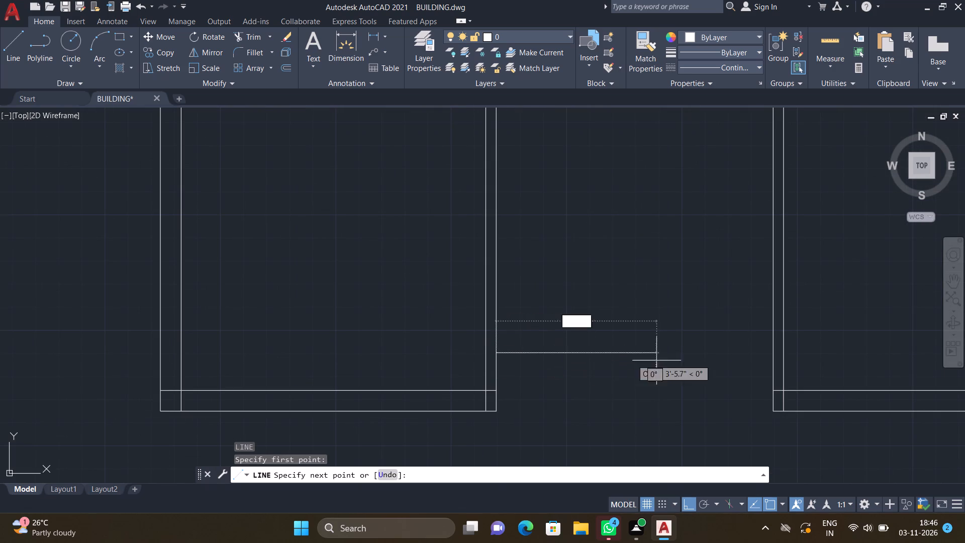
left_click(773, 354)
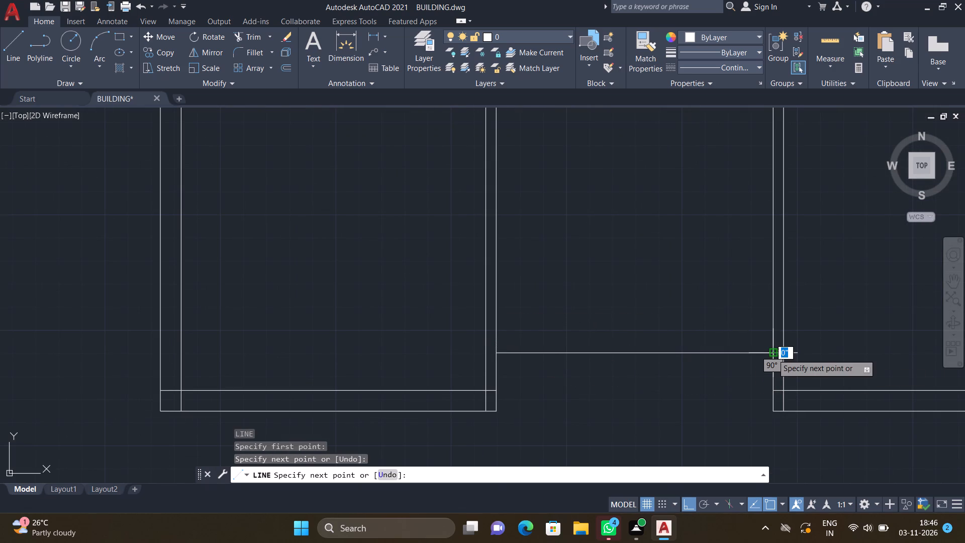
key("Return")
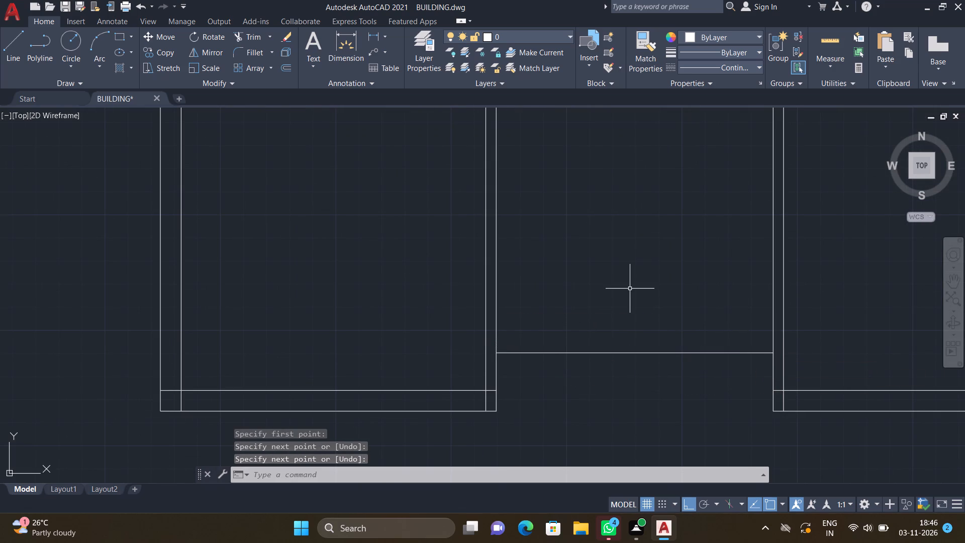
Offset the middle room's new horizontal line 9" to the north to form its recessed south wall.
key("o")
key("Return")
type("9\"")
key("Return")
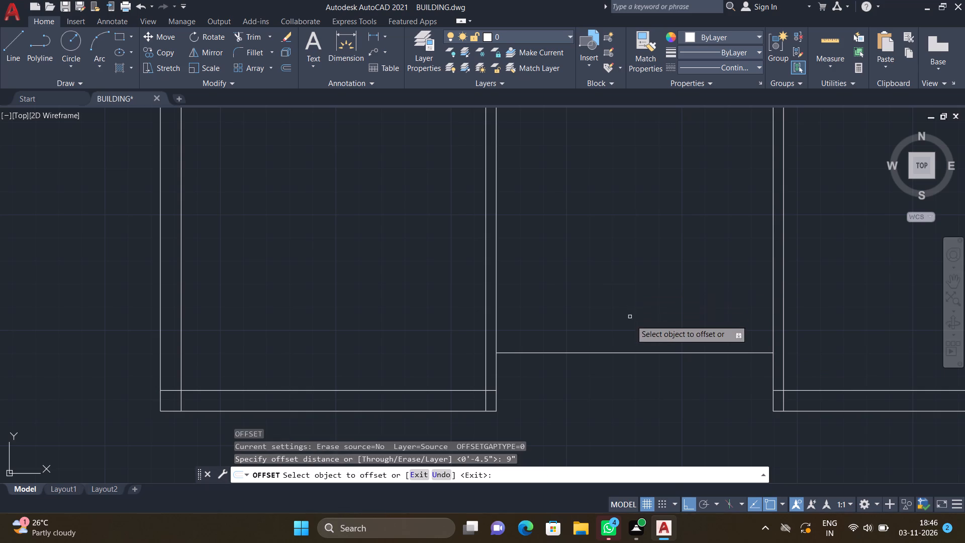
left_click(631, 353)
left_click(625, 304)
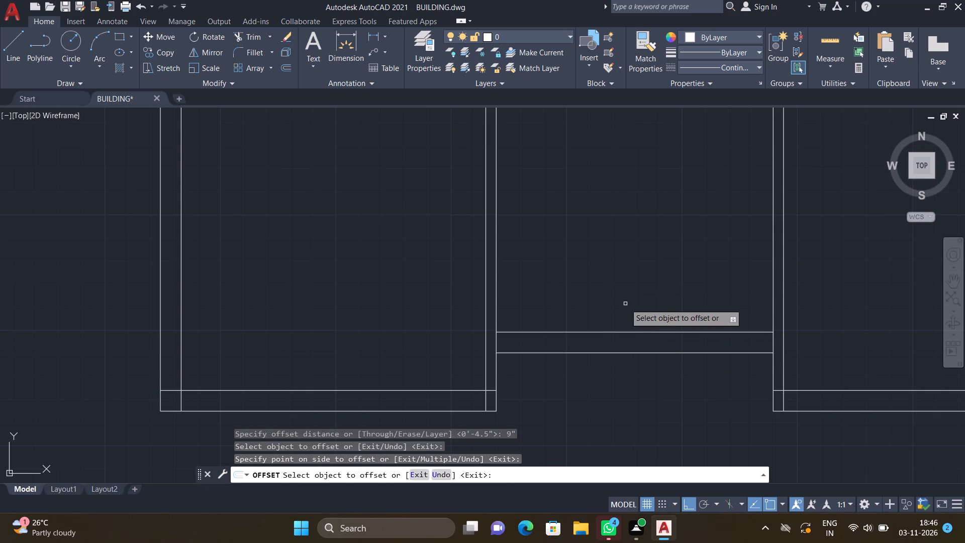
key("Return")
Offset the outer face of the middle room's recessed south wall 5'8" to the south.
scroll(623, 305, "down", 2)
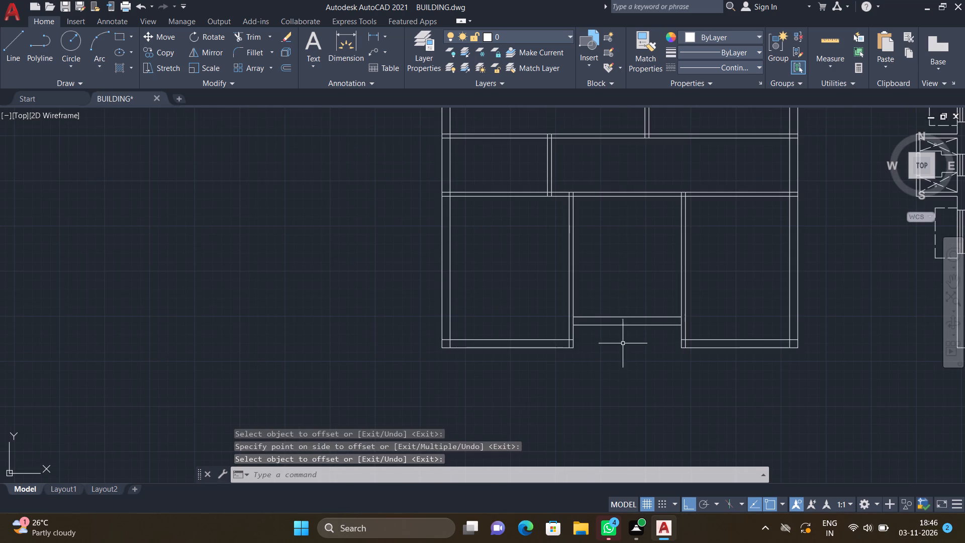
scroll(625, 355, "up", 1)
key("o")
key("Return")
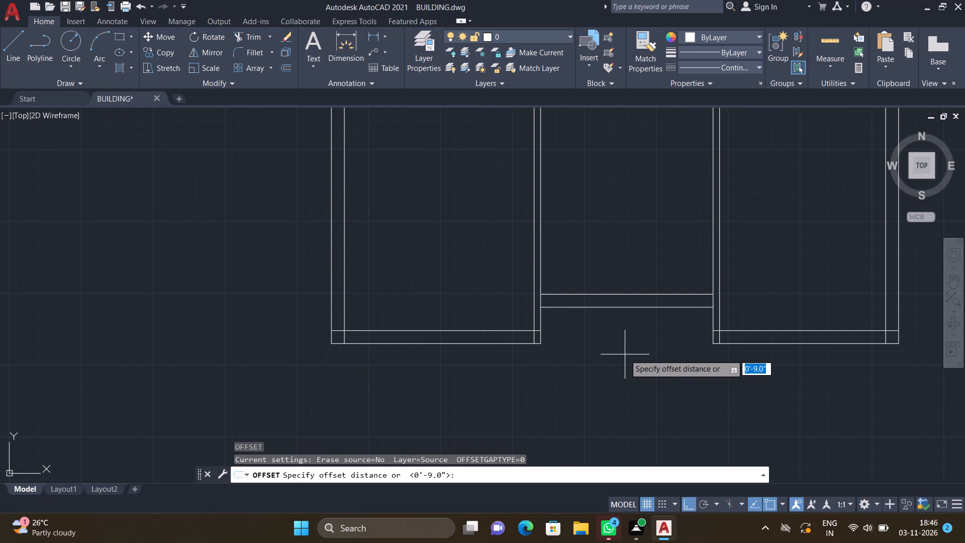
type("5'")
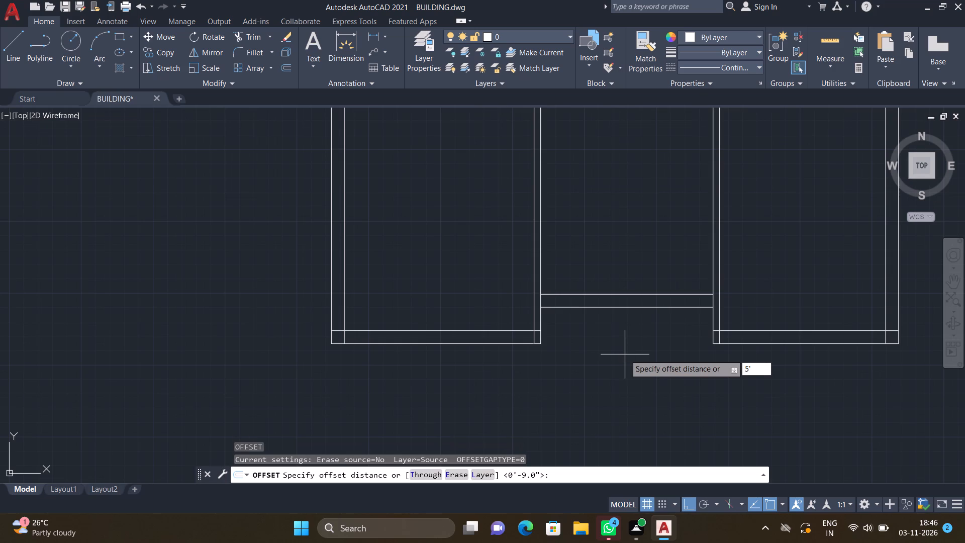
type("8\"")
key("Return")
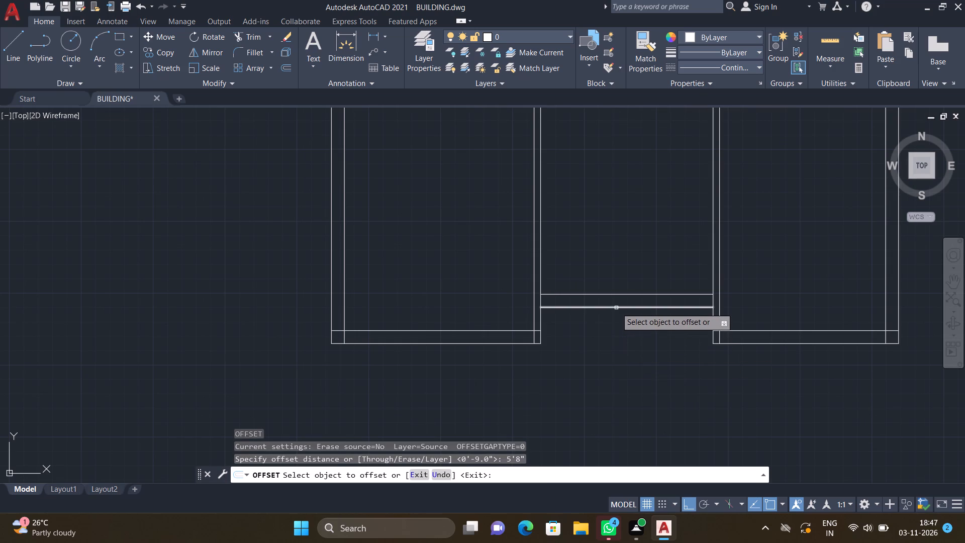
left_click(616, 308)
left_click(635, 393)
key("Return")
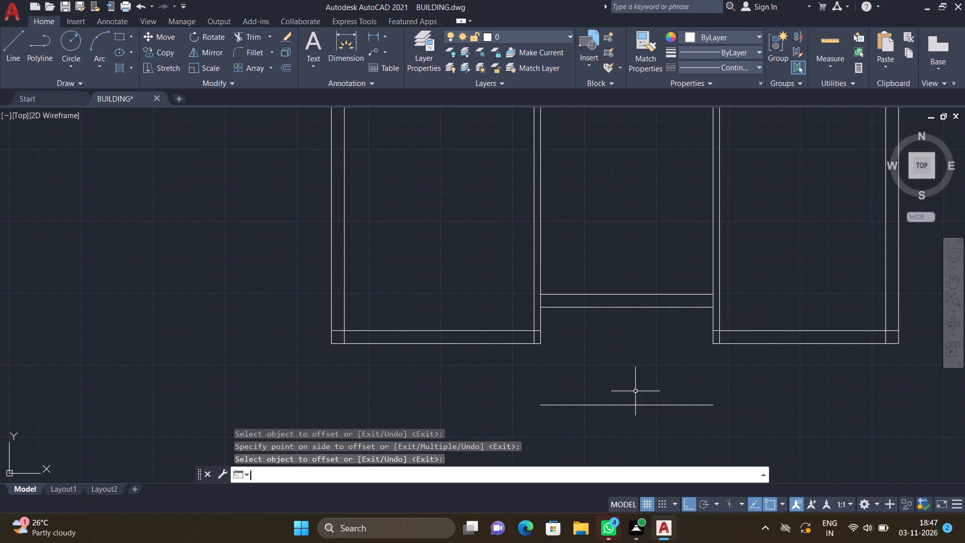
Offset the detached horizontal line south of the middle room 9" further south to form the projecting area's outer wall.
key("o")
key("Return")
key("9")
key("shift+quotedbl")
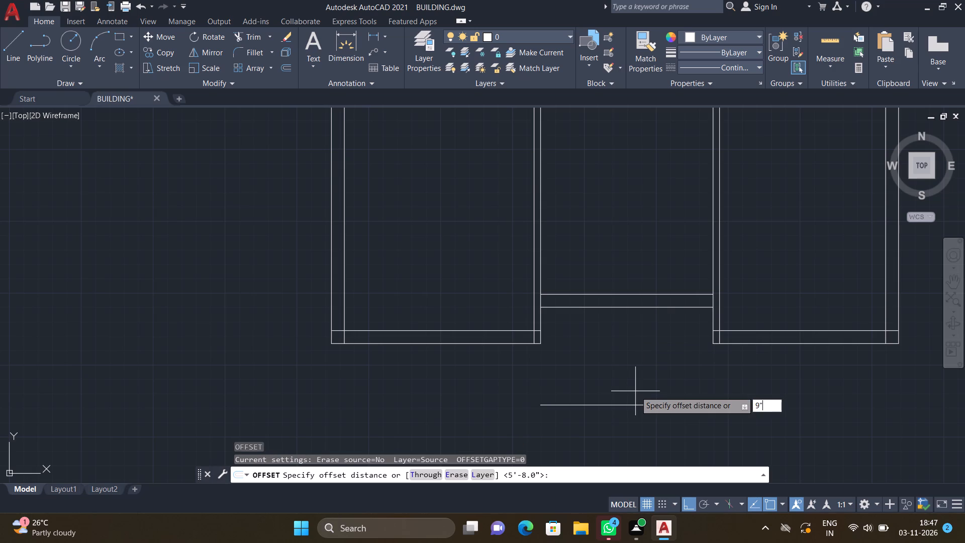
key("Return")
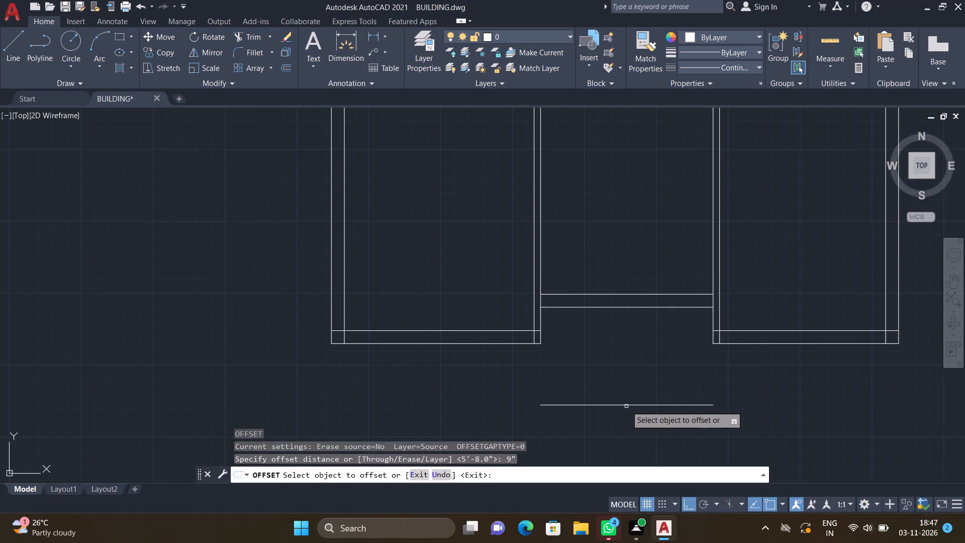
left_click(626, 406)
left_click(629, 422)
key("Return")
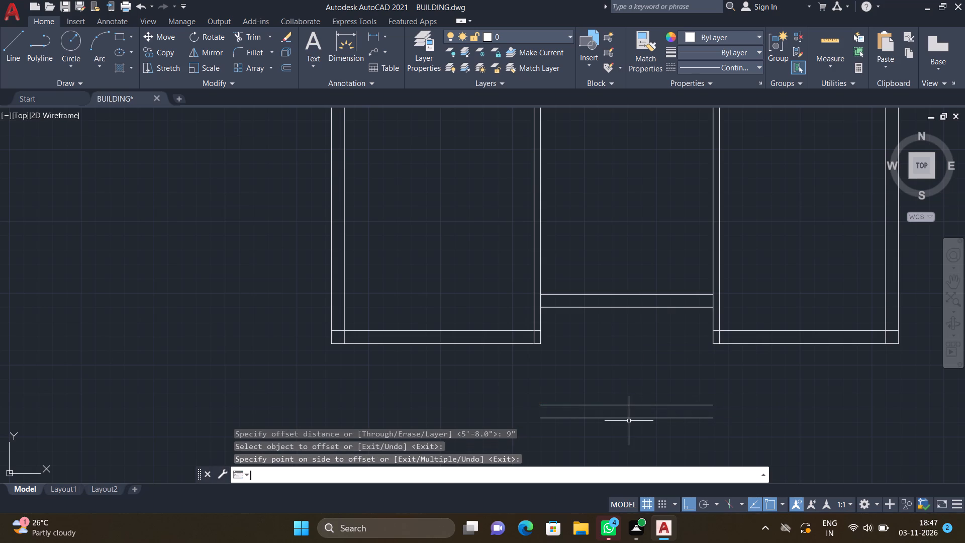
Draw a vertical line from the southwest room's outer southeast corner down to the west end of the southernmost wall line.
key("l")
key("Return")
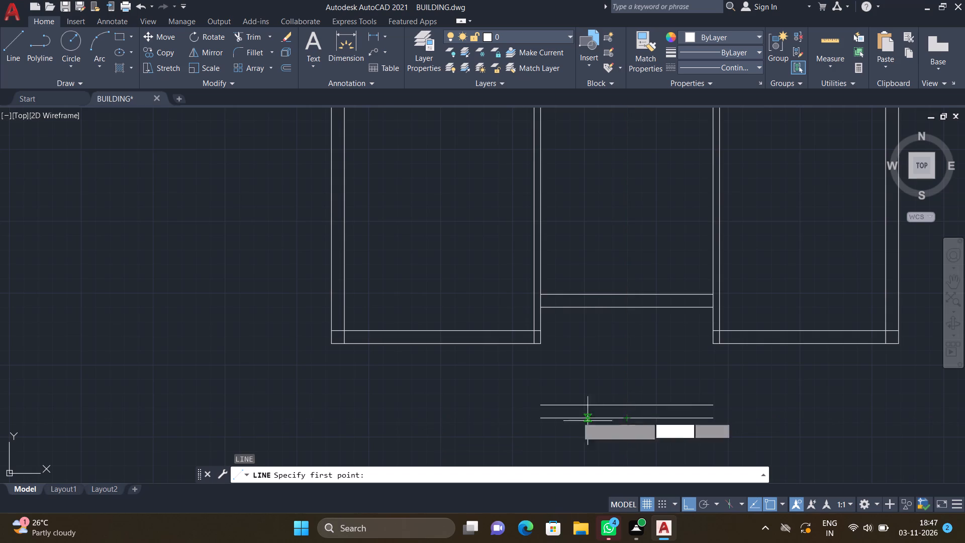
scroll(539, 361, "up", 2)
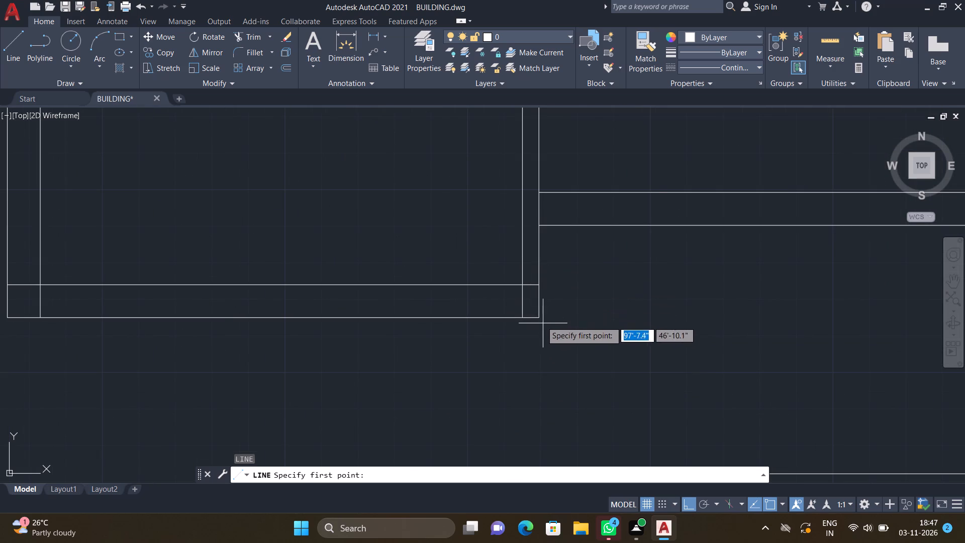
left_click(539, 318)
scroll(546, 357, "down", 5)
scroll(548, 389, "up", 3)
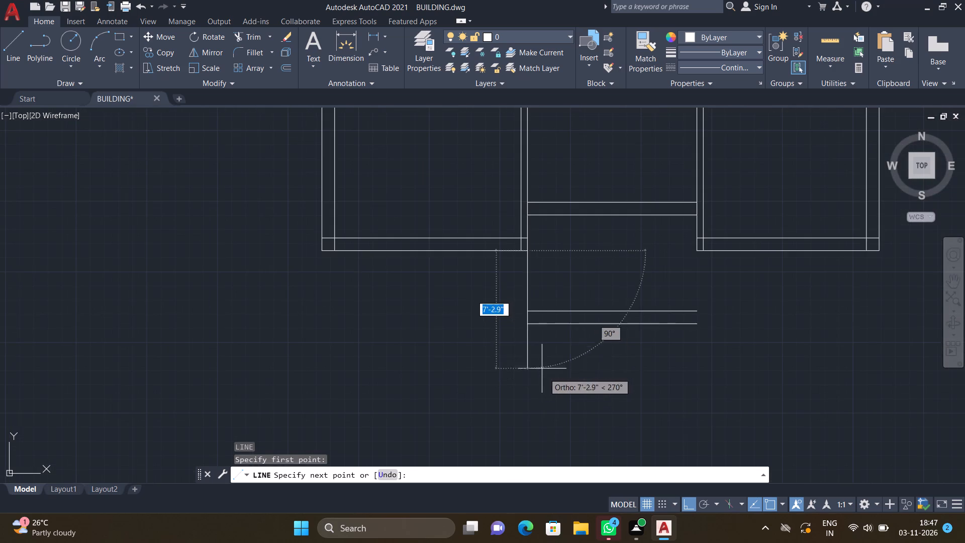
scroll(532, 332, "up", 3)
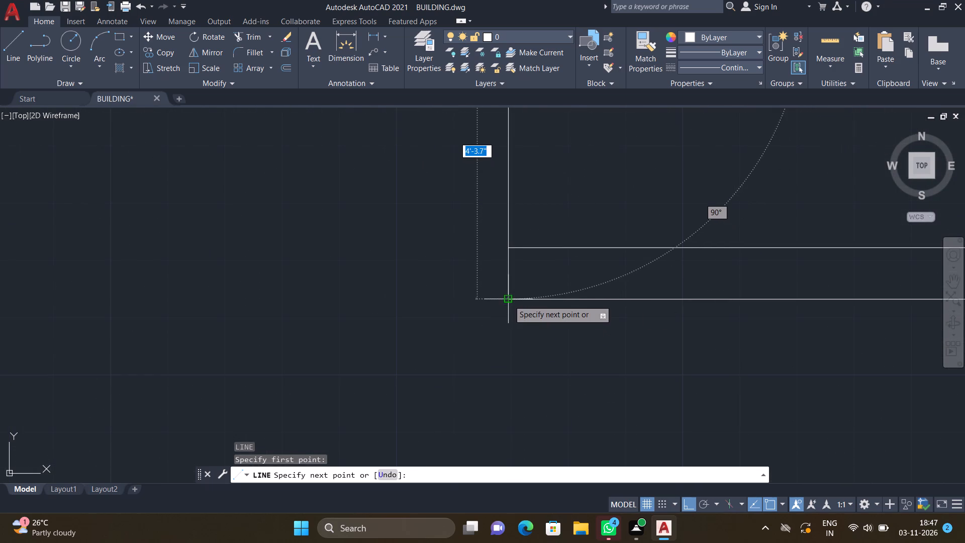
left_click(509, 300)
key("Return")
Draw the projection's outer west line from the southwest room's inner east wall line about 4'-3.7" south, closing east to the southernmost wall line.
scroll(509, 300, "down", 3)
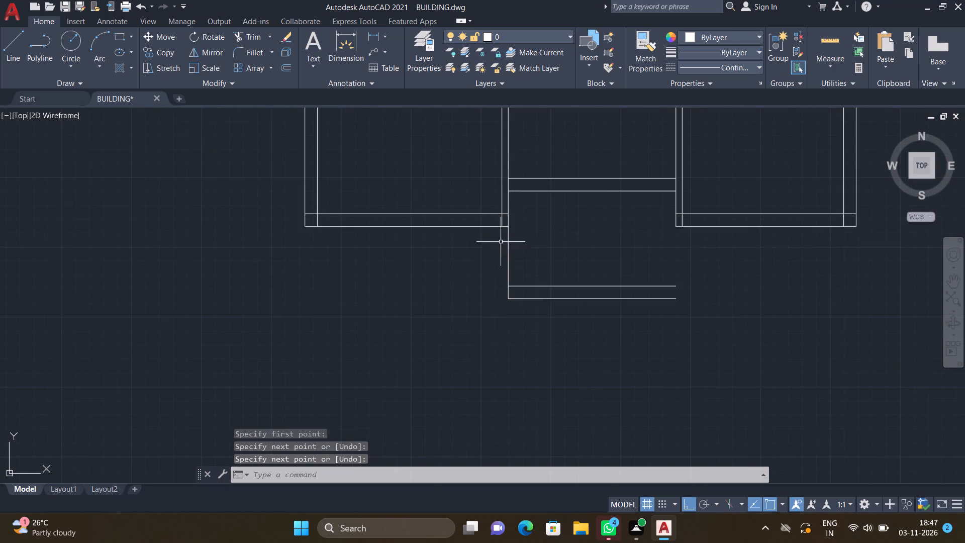
scroll(502, 234, "up", 2)
key("l")
key("Return")
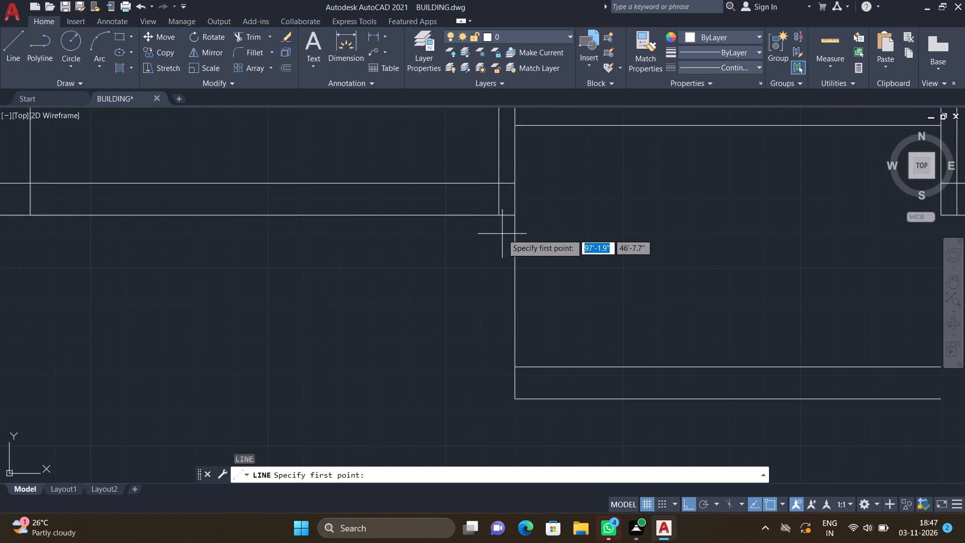
scroll(498, 228, "up", 2)
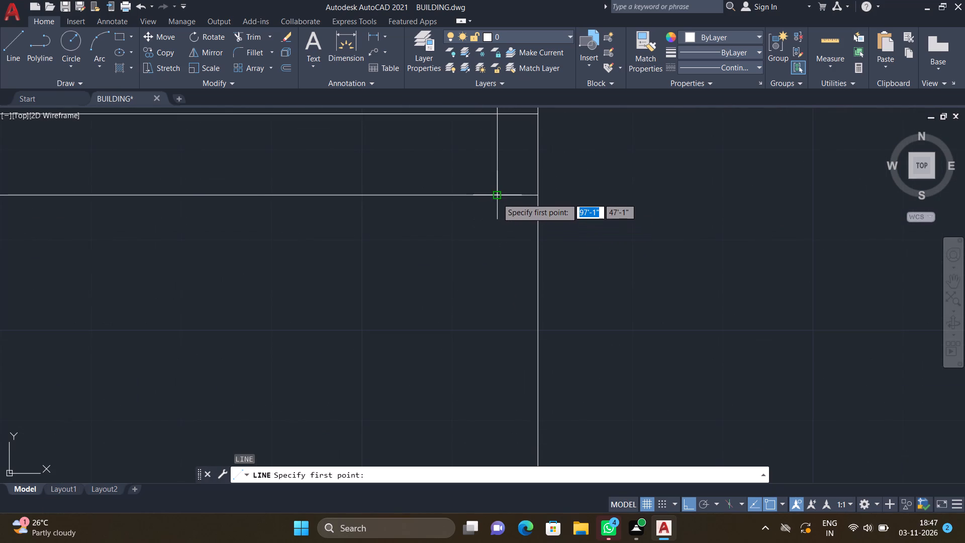
left_click(497, 197)
scroll(489, 321, "down", 3)
scroll(496, 411, "up", 2)
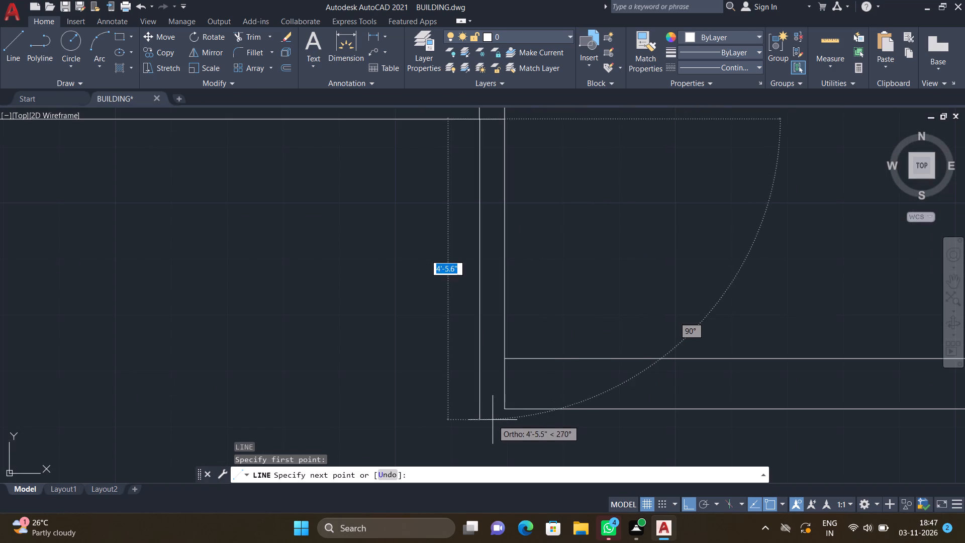
scroll(493, 416, "up", 2)
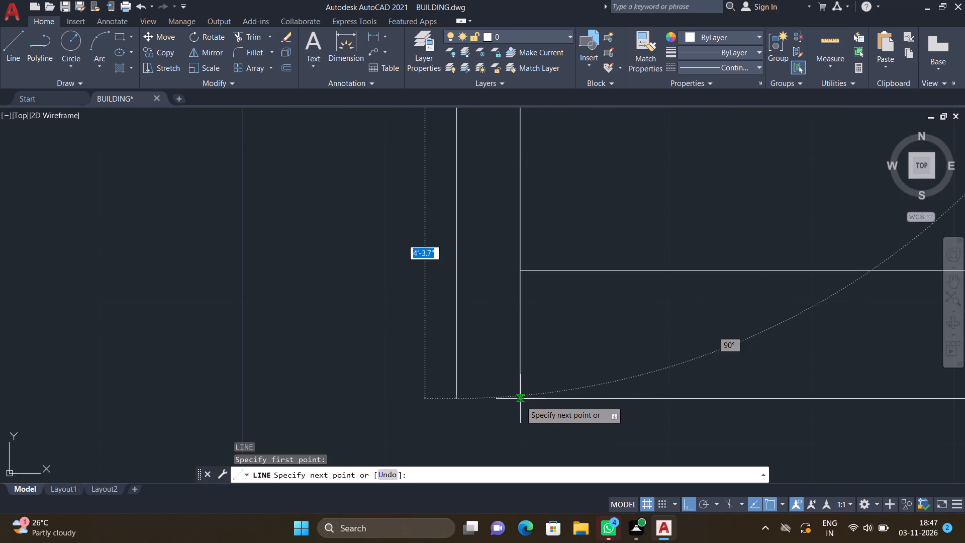
left_click_drag(457, 397, 462, 400)
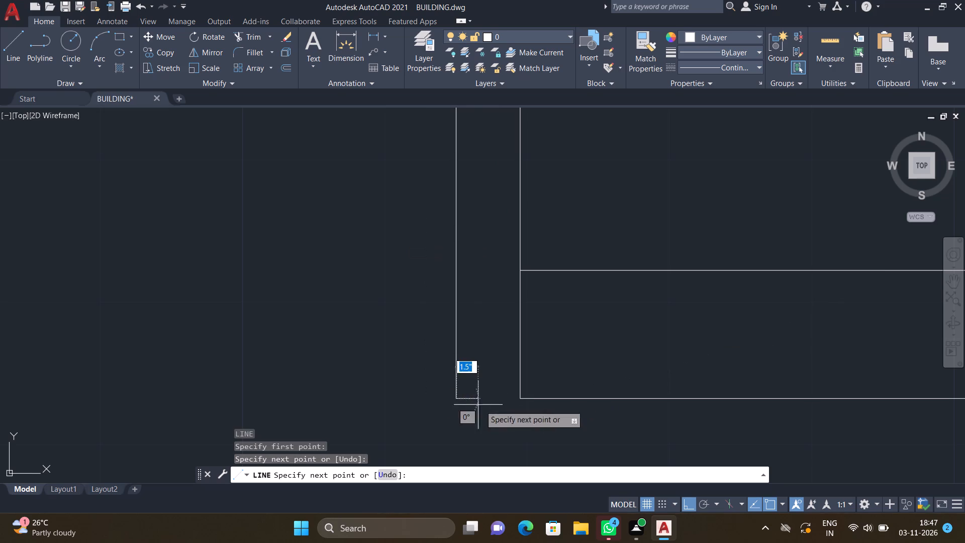
left_click(522, 401)
key("Return")
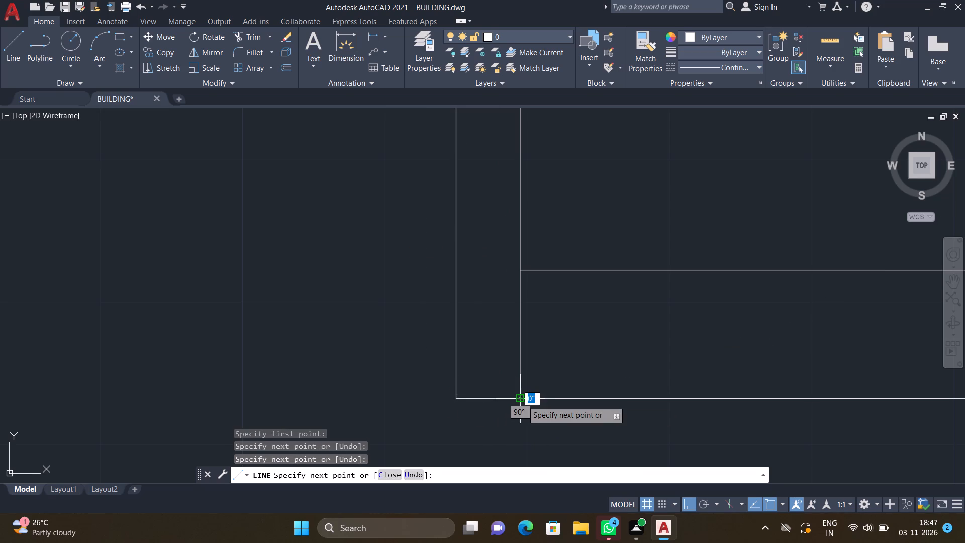
Draw the projection's outer east line from the southeast room's inner west wall line about 4'-3.7" south, closing west to the southernmost wall line.
scroll(521, 399, "down", 5)
scroll(711, 396, "up", 3)
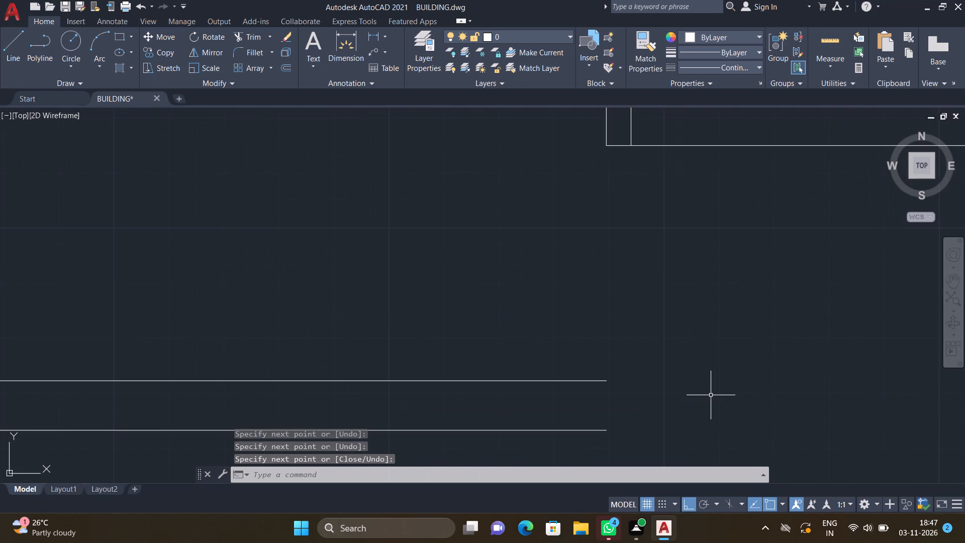
key("l")
key("Return")
scroll(708, 389, "down", 1)
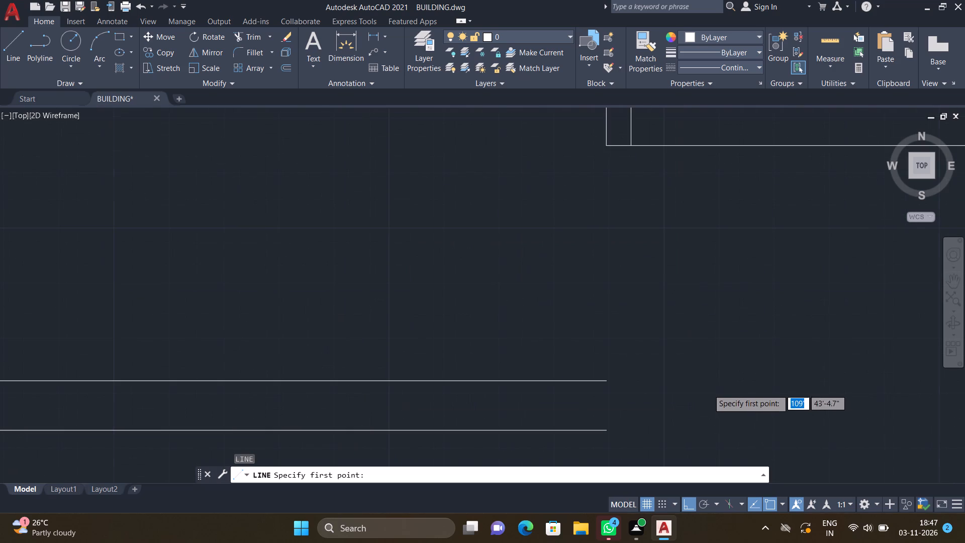
scroll(708, 389, "down", 1)
scroll(673, 306, "up", 2)
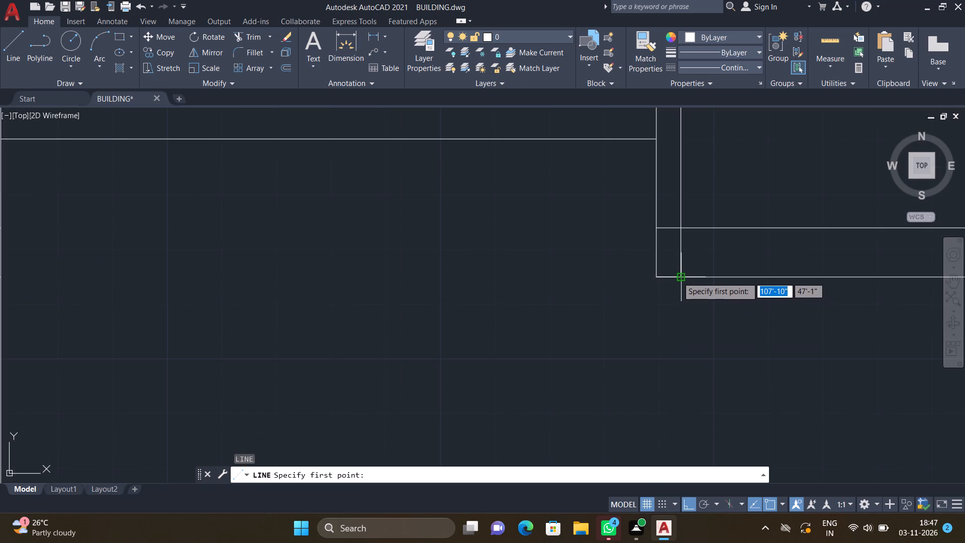
left_click(678, 277)
scroll(698, 378, "down", 5)
scroll(700, 433, "up", 3)
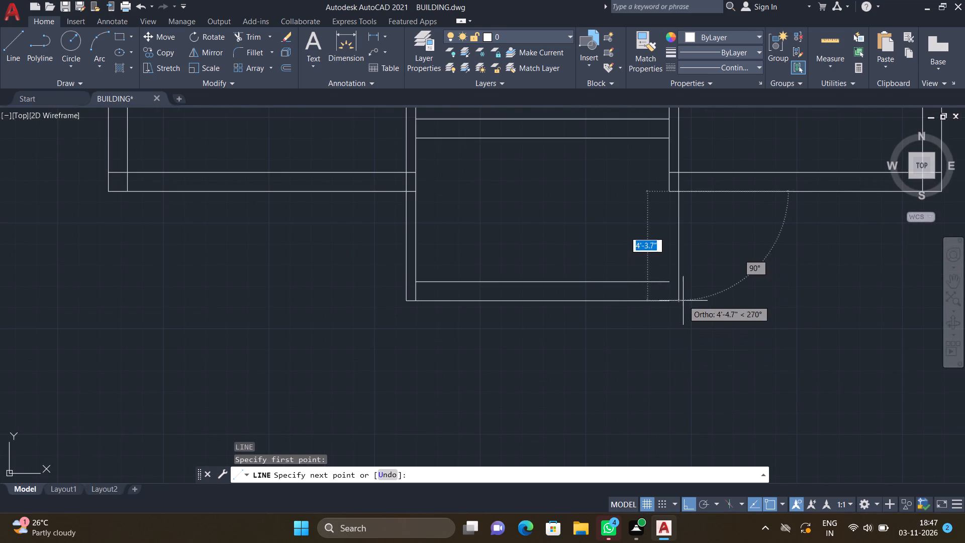
scroll(678, 297, "up", 2)
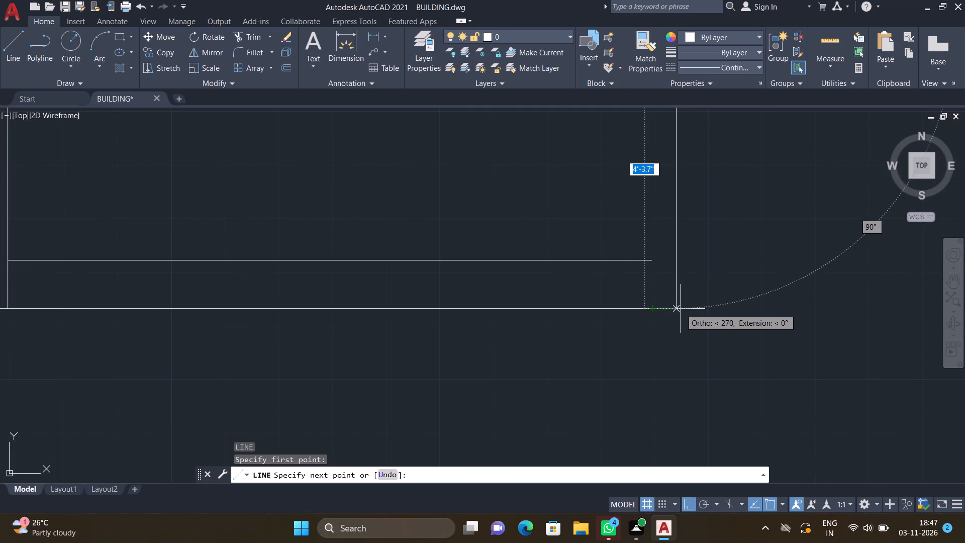
left_click(678, 309)
scroll(661, 309, "up", 3)
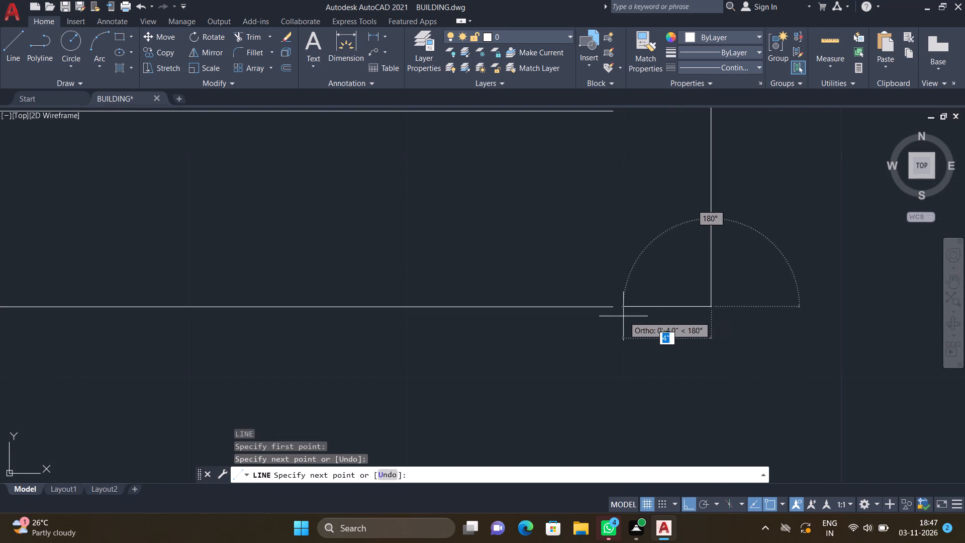
left_click(610, 311)
key("Return")
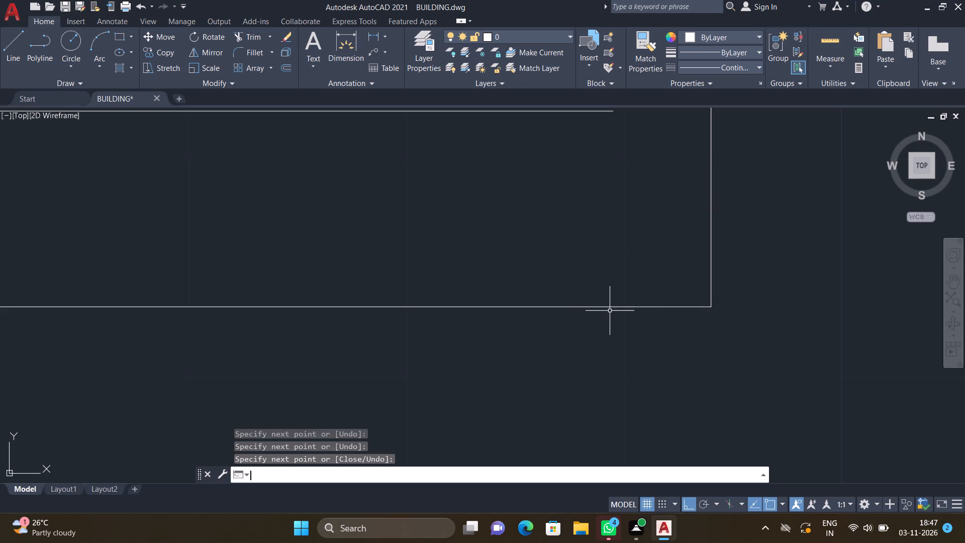
Extend the inner face line of the projection's south wall east to the outer east line.
scroll(612, 312, "down", 2)
key("e")
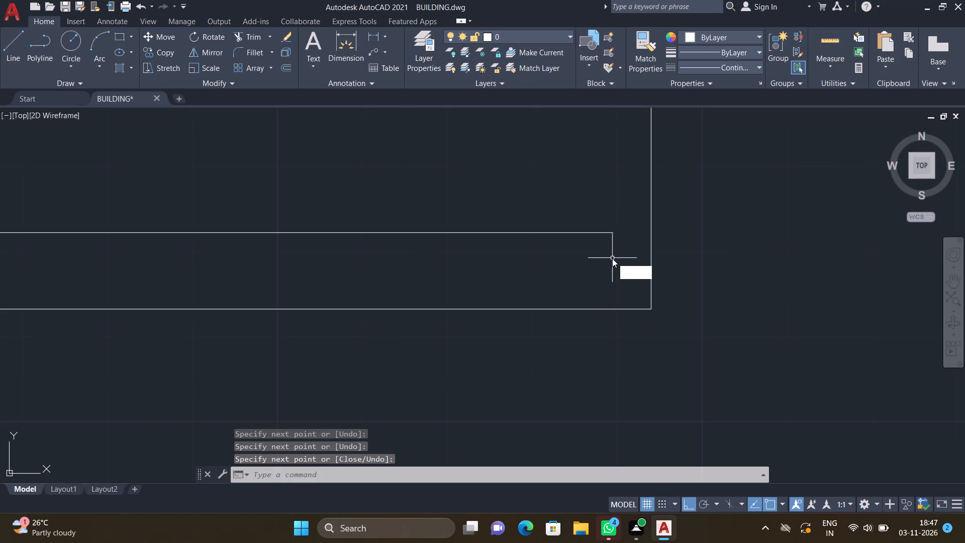
key("x")
key("Return")
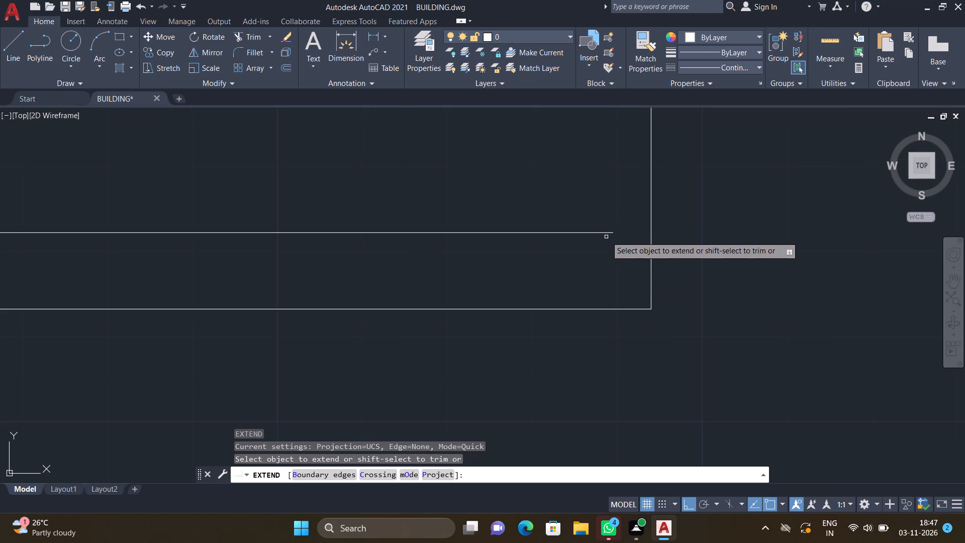
left_click(607, 234)
key("Return")
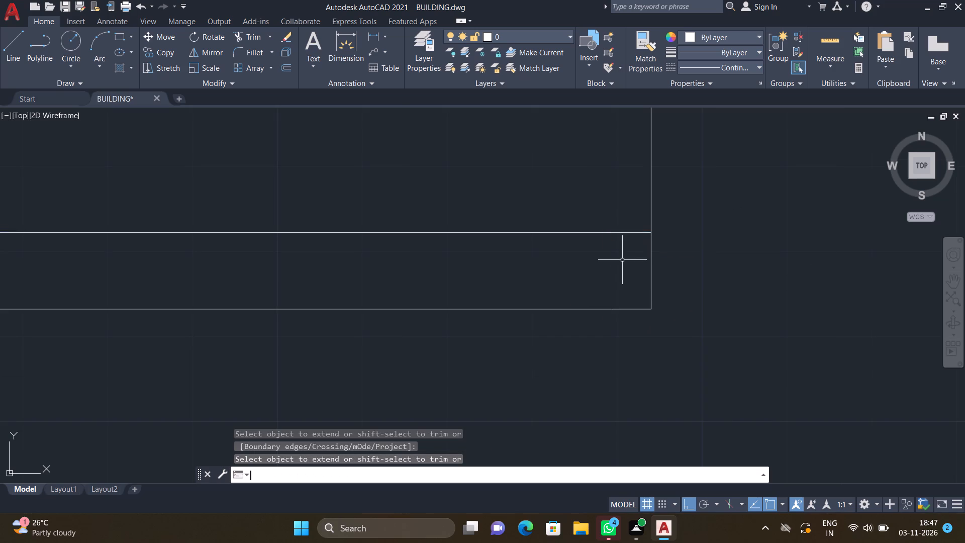
Extend the middle room's east wall face line south through the projection to its outermost south wall line.
scroll(620, 269, "down", 2)
scroll(625, 198, "down", 1)
scroll(622, 143, "up", 2)
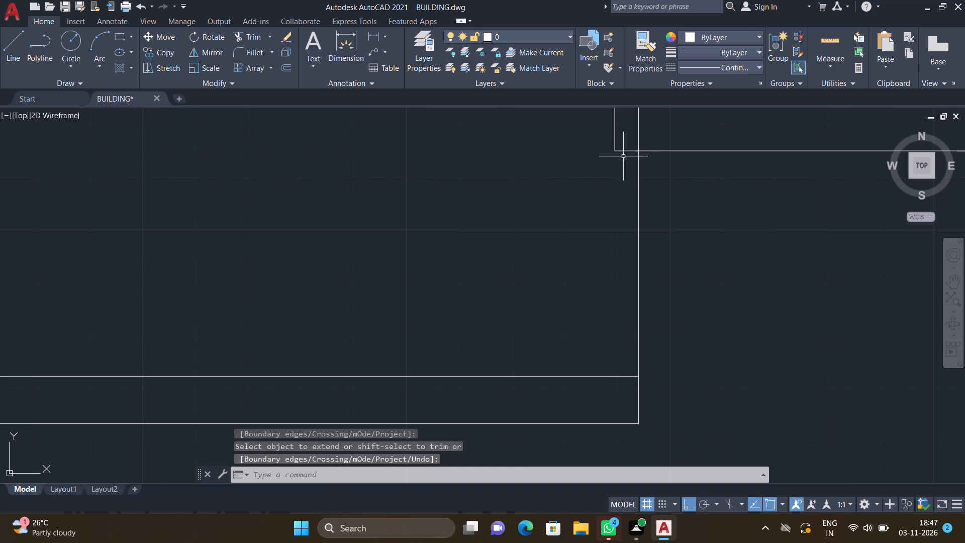
key("e")
key("x")
key("Return")
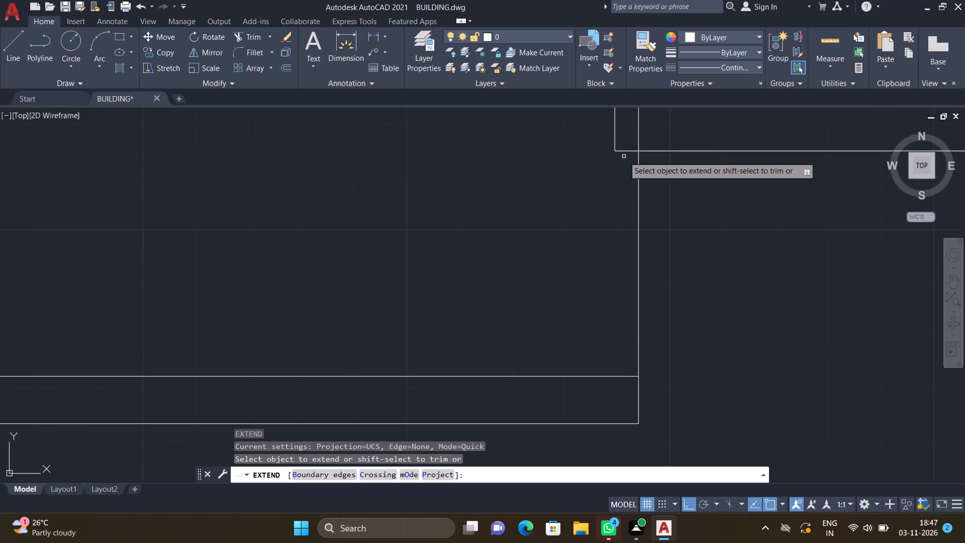
left_click(615, 134)
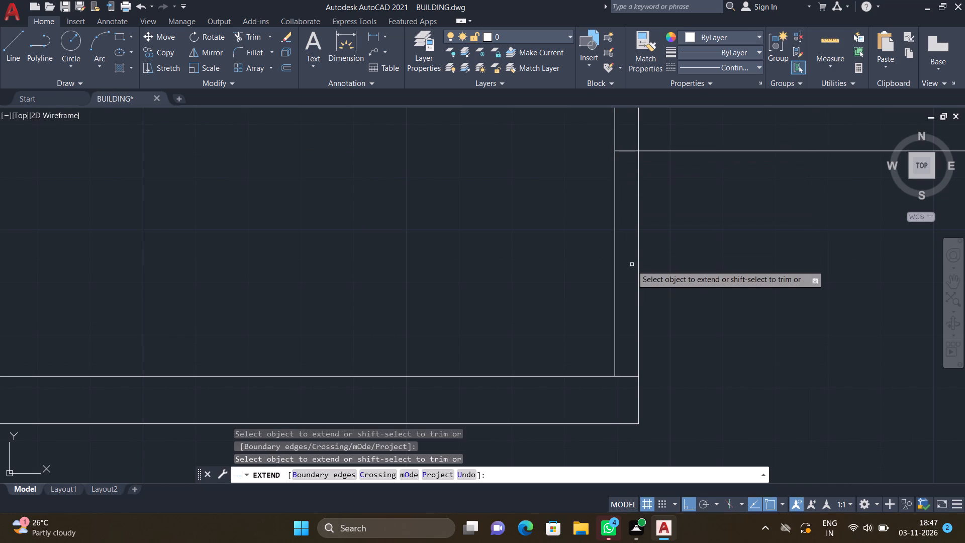
left_click(613, 293)
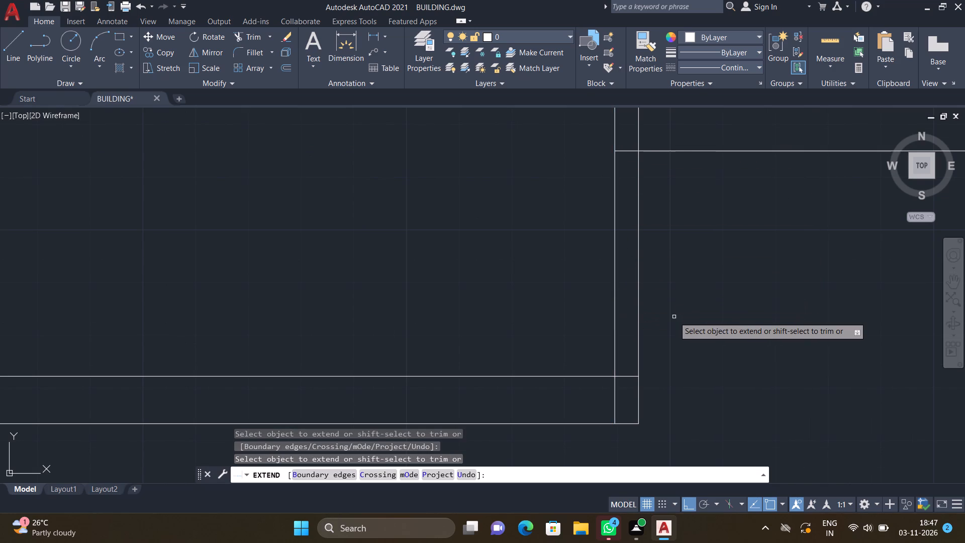
key("Return")
Trim both overlapping line ends beyond the projection's inner southeast corner.
key("t")
key("r")
key("Return")
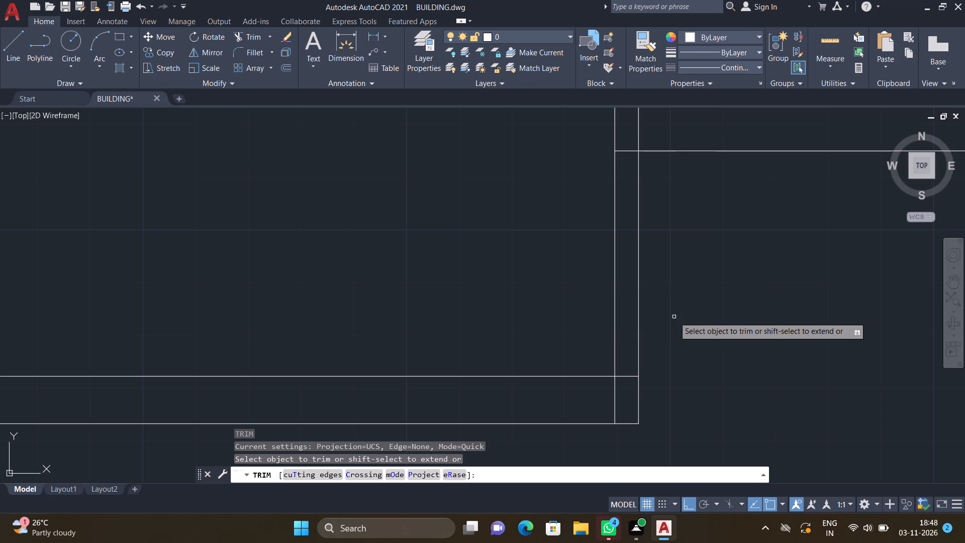
scroll(620, 394, "down", 2)
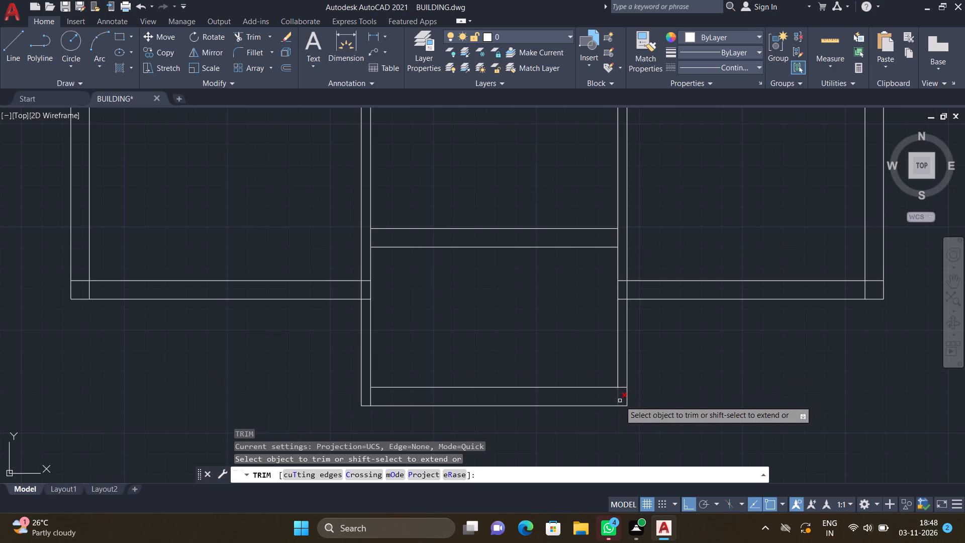
scroll(619, 401, "up", 3)
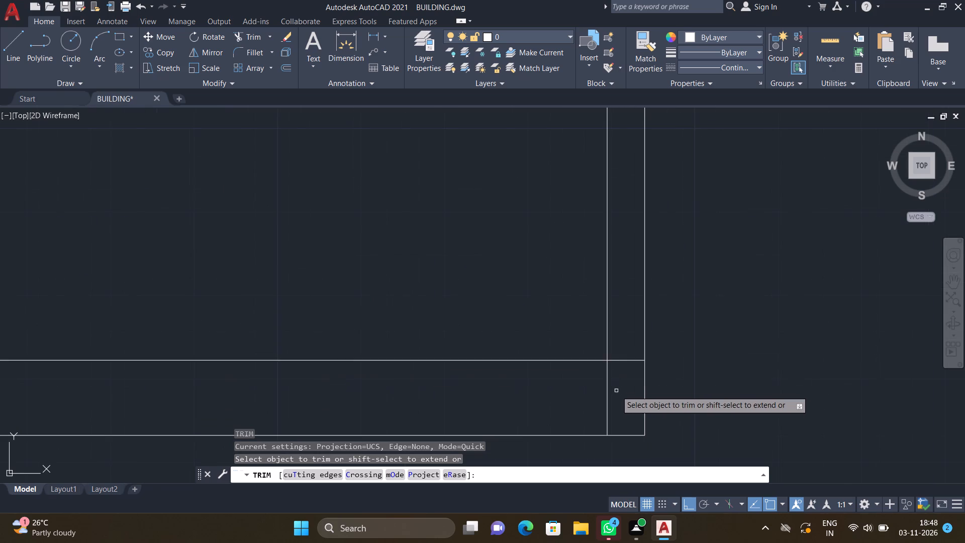
left_click(620, 360)
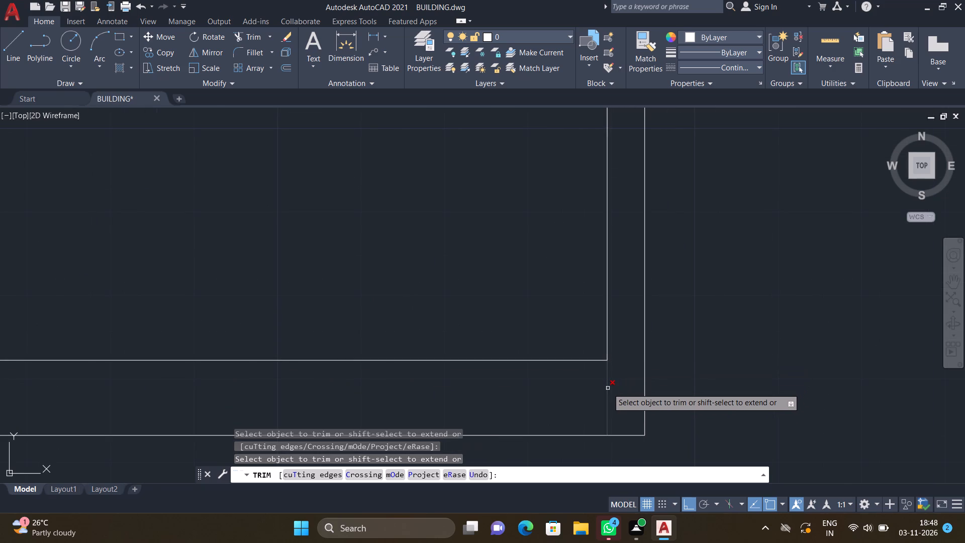
left_click(608, 388)
scroll(608, 388, "up", 1)
key("Return")
scroll(608, 388, "down", 2)
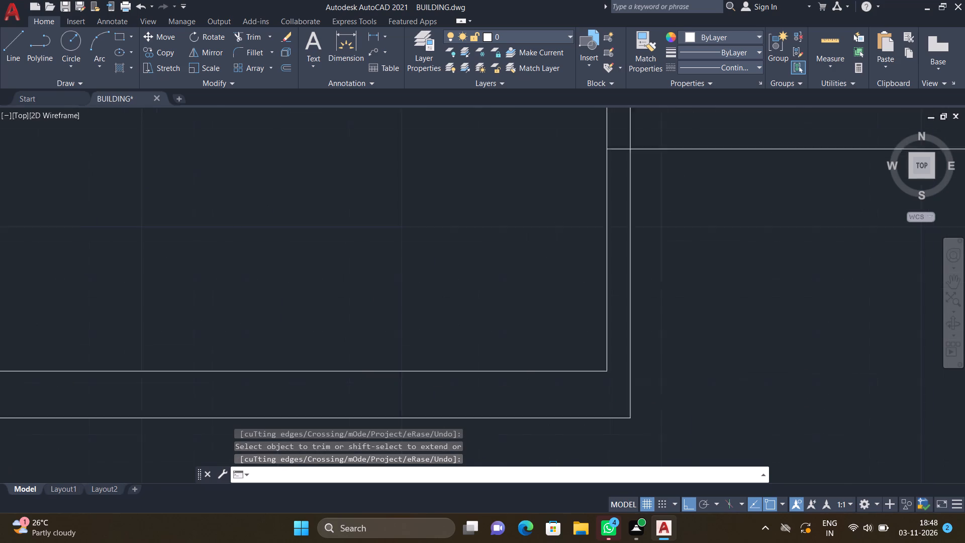
Draw a line within the projection's wall thickness from its inner west face about 10'-1" east, turning about 3'-9" north near the southeast room's south wall.
scroll(608, 388, "down", 1)
scroll(560, 379, "down", 2)
key("l")
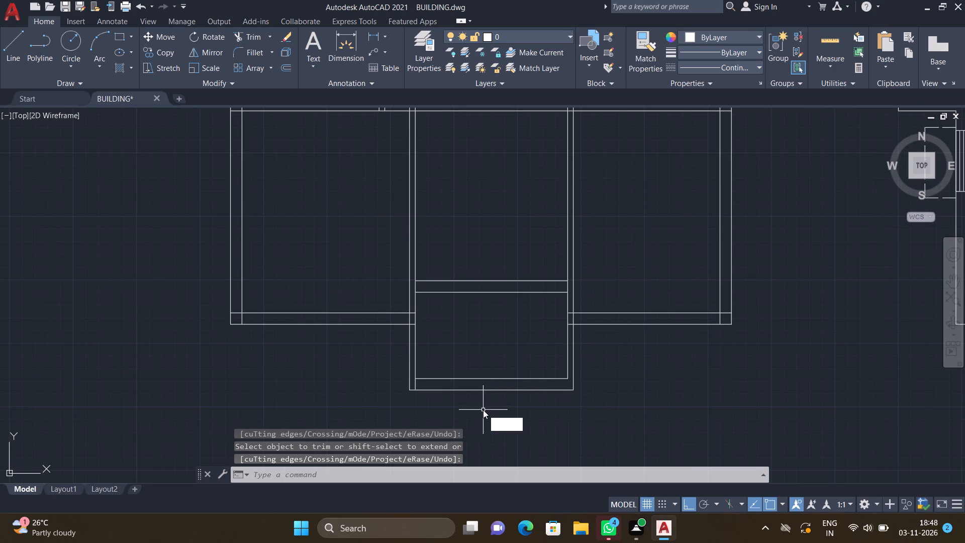
key("Return")
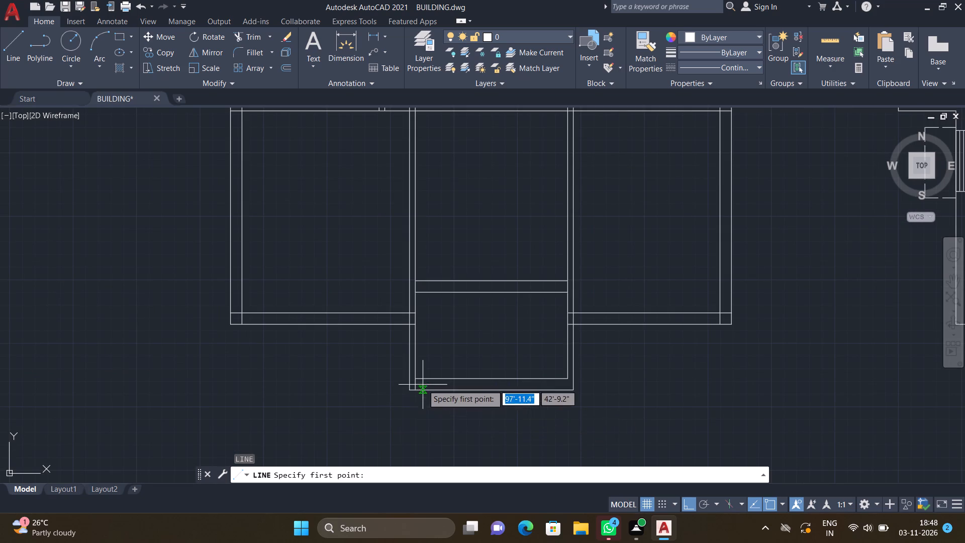
scroll(423, 385, "up", 3)
scroll(383, 376, "up", 1)
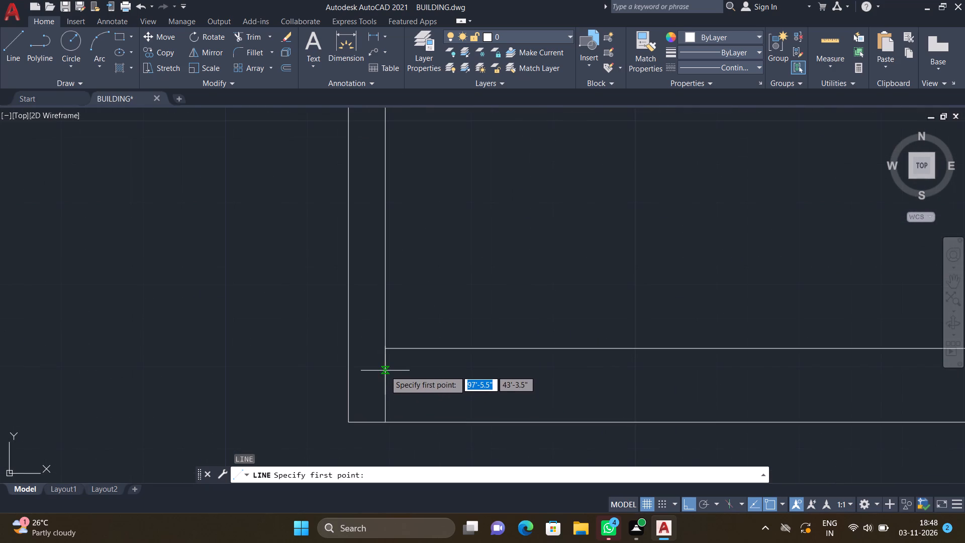
left_click_drag(385, 370, 393, 374)
scroll(542, 383, "down", 4)
scroll(683, 384, "up", 3)
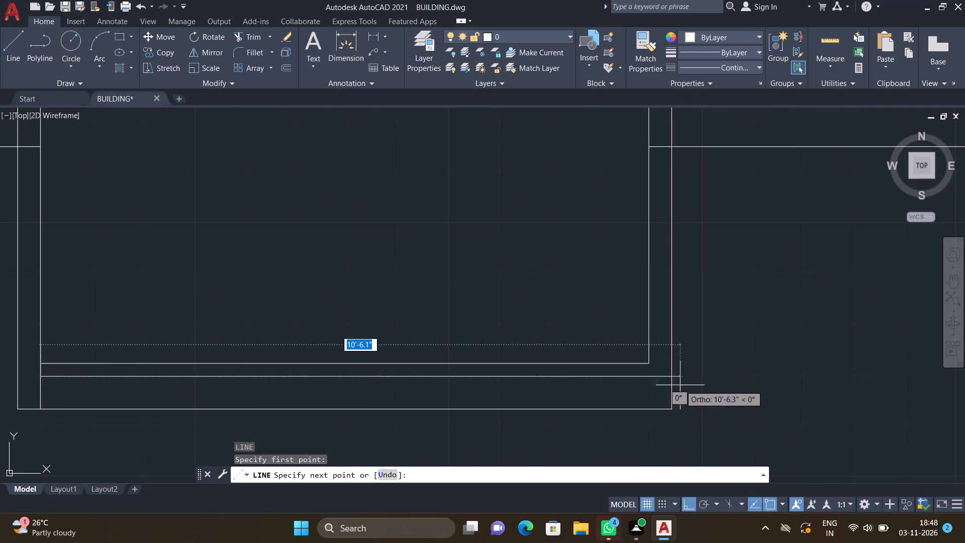
scroll(652, 381, "up", 3)
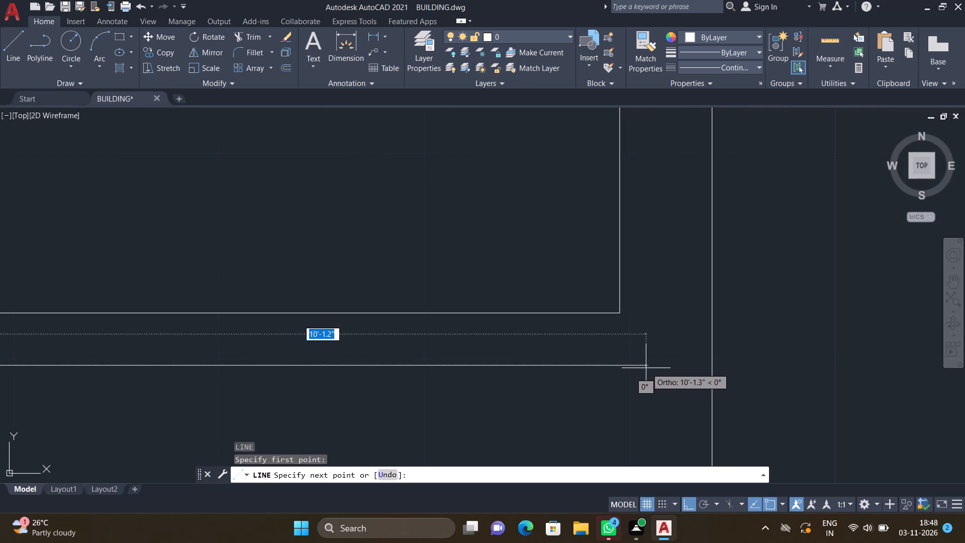
left_click(649, 365)
scroll(645, 319, "down", 2)
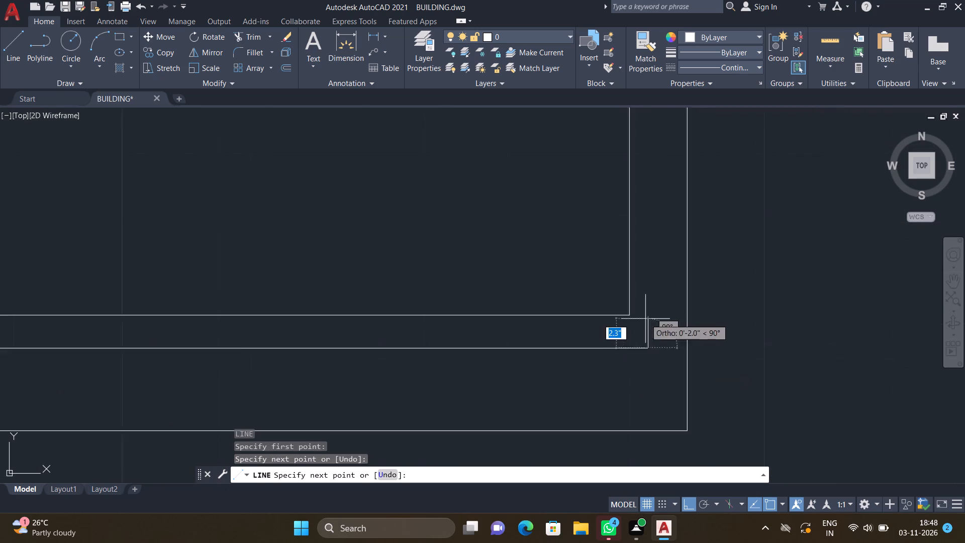
scroll(646, 318, "down", 2)
scroll(649, 184, "up", 3)
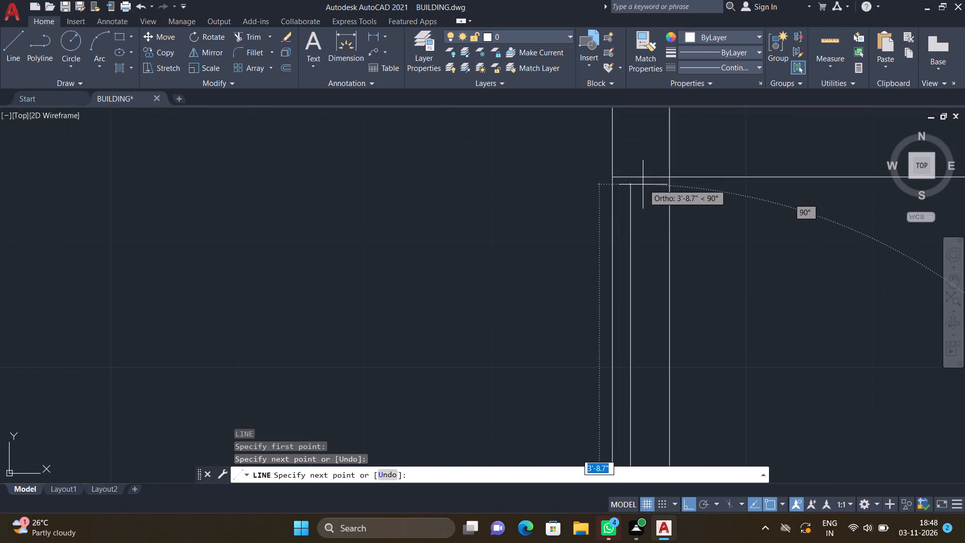
scroll(627, 183, "up", 3)
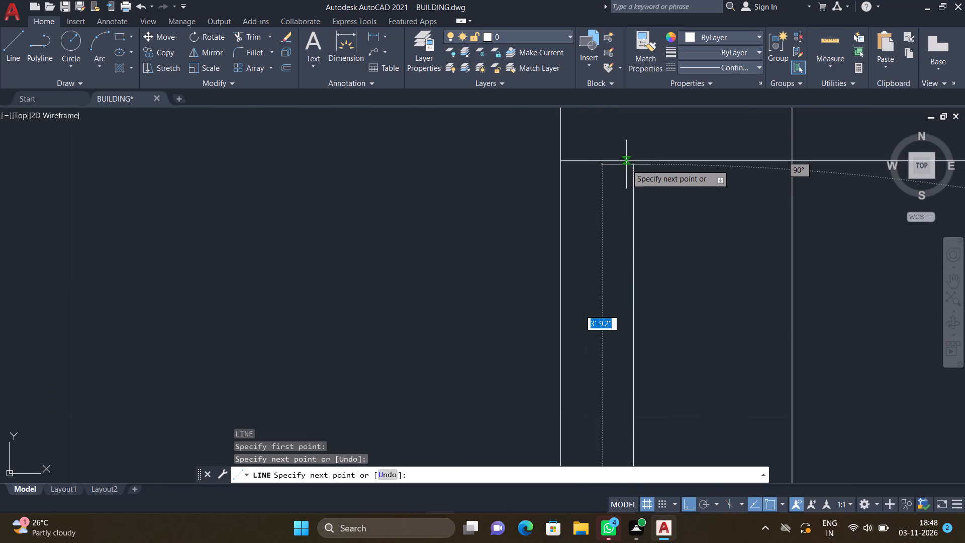
left_click(631, 163)
key("Return")
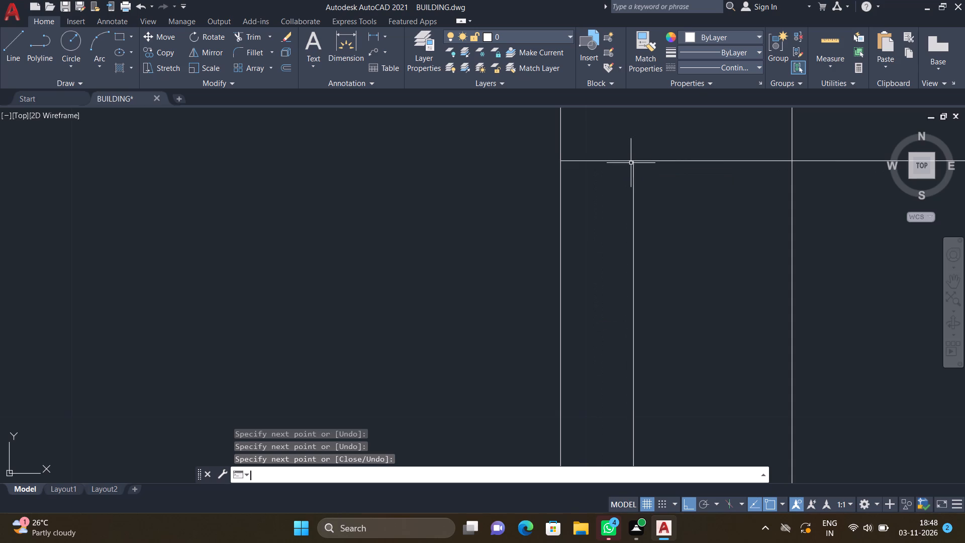
Draw a second line within the projection's wall thickness from the southeast room's south wall down, turning about 10'-3" west to the inner west face.
scroll(656, 177, "down", 1)
key("l")
key("Return")
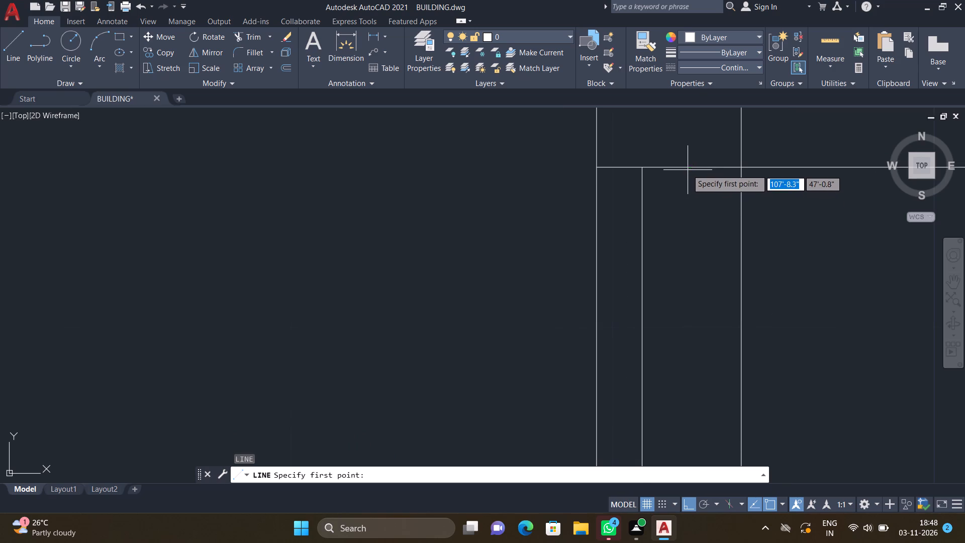
left_click_drag(688, 167, 691, 178)
scroll(697, 307, "down", 5)
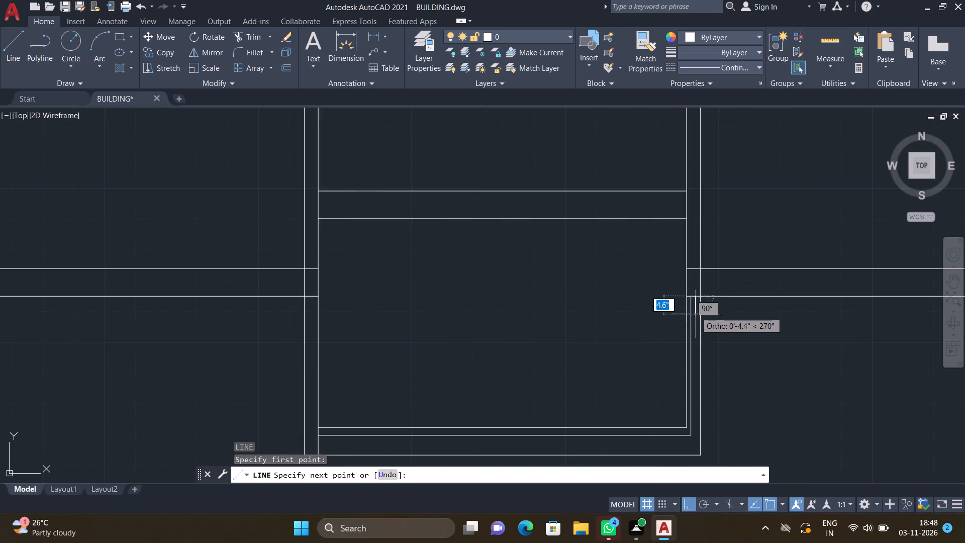
scroll(696, 380, "down", 2)
scroll(697, 424, "up", 2)
scroll(692, 379, "up", 3)
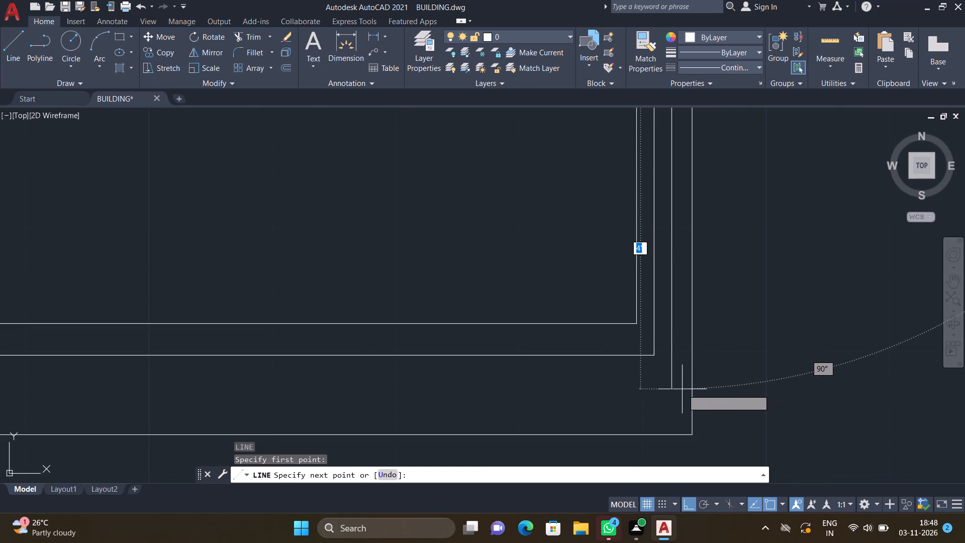
left_click(672, 395)
scroll(566, 400, "down", 4)
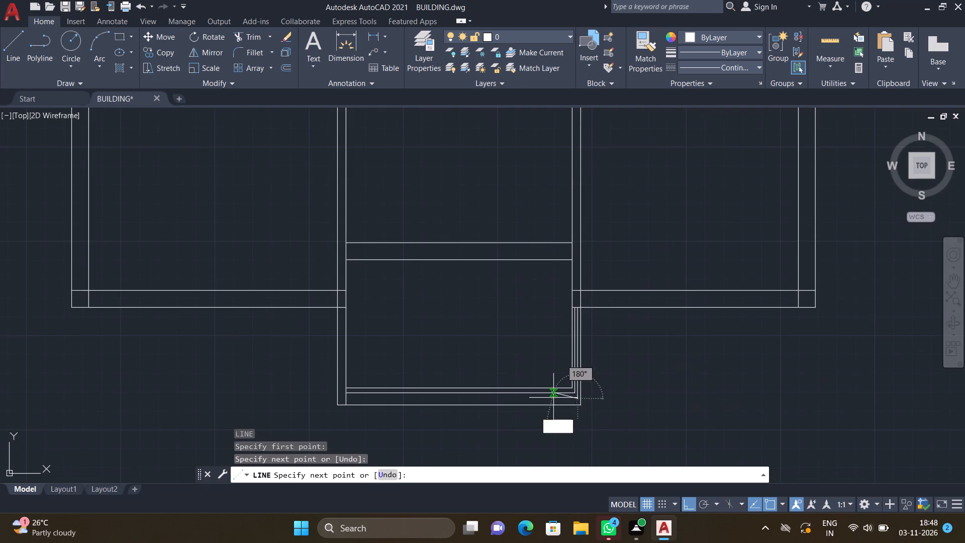
scroll(342, 418, "up", 3)
scroll(343, 346, "up", 2)
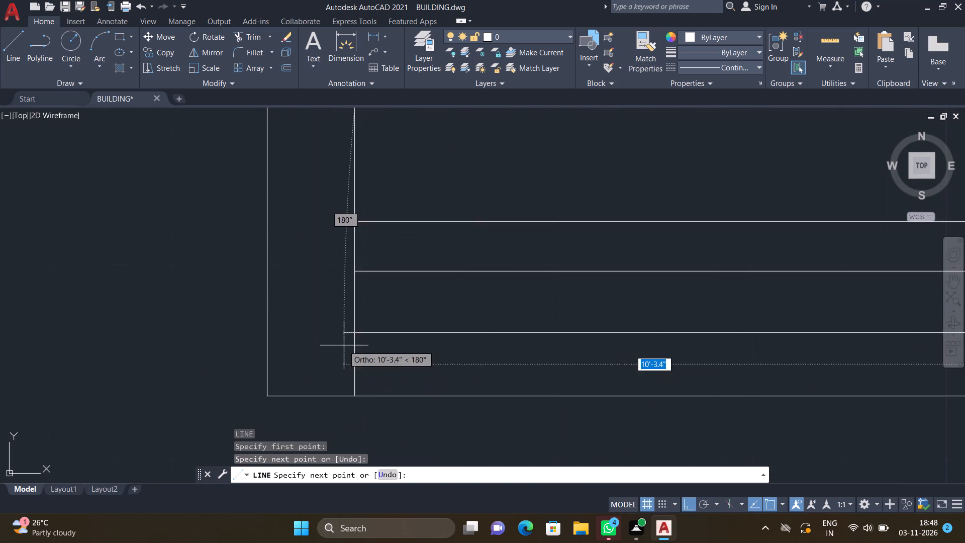
left_click(352, 335)
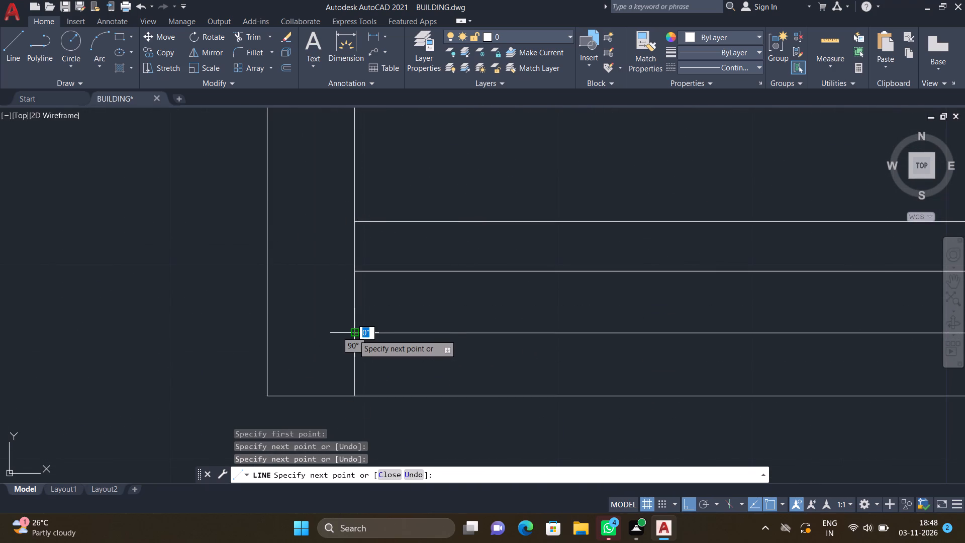
key("Return")
Draw a short line across the thickness of the middle room's south wall, near its west end.
scroll(351, 337, "down", 3)
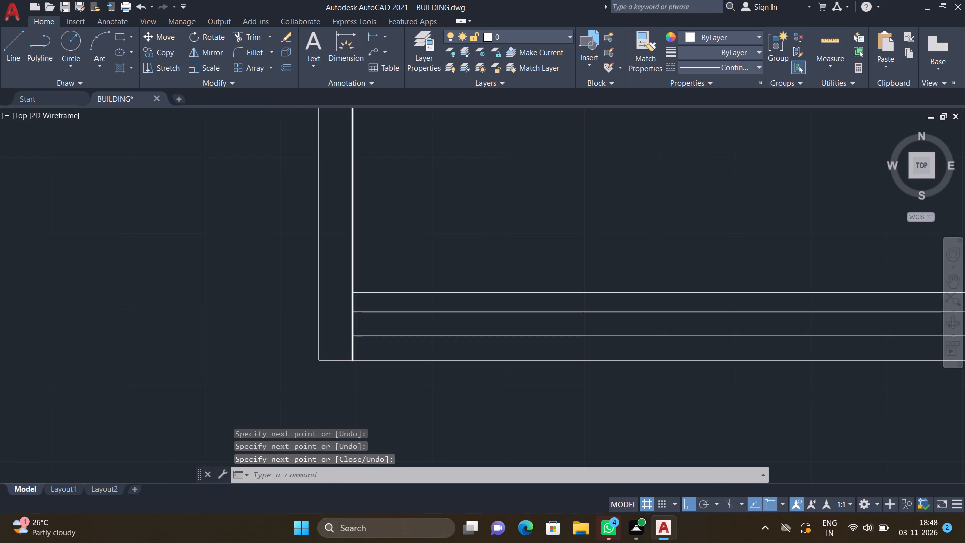
scroll(351, 339, "down", 4)
scroll(369, 279, "up", 3)
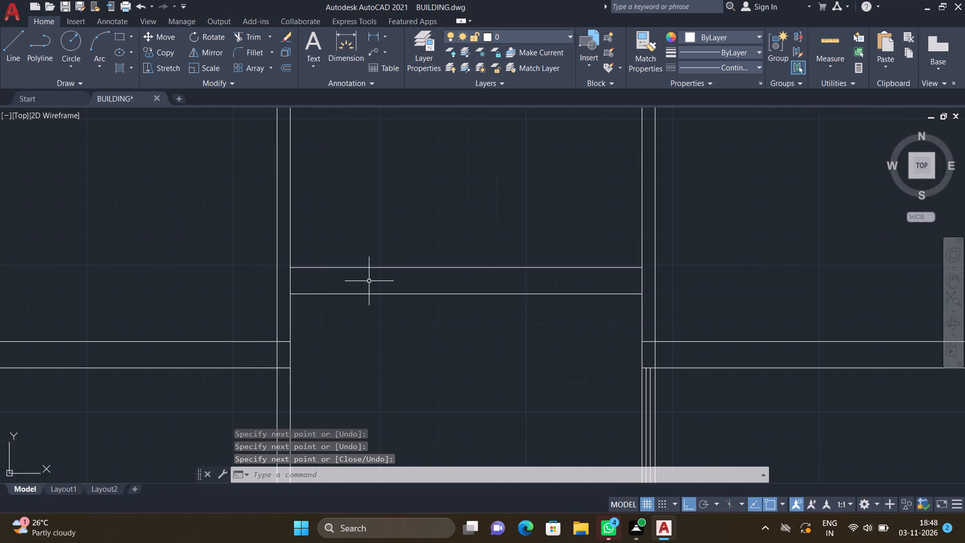
key("l")
key("Return")
scroll(365, 279, "up", 1)
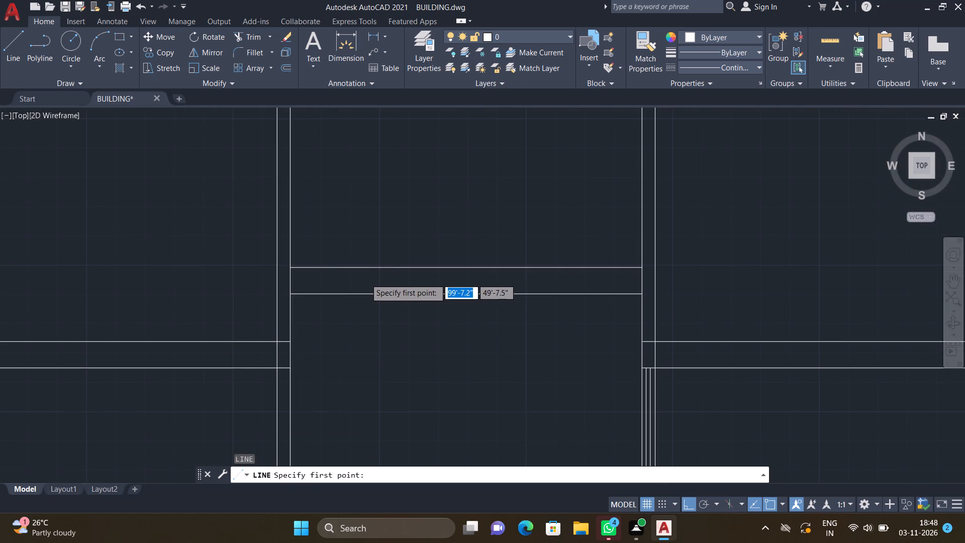
scroll(365, 279, "up", 1)
left_click(343, 251)
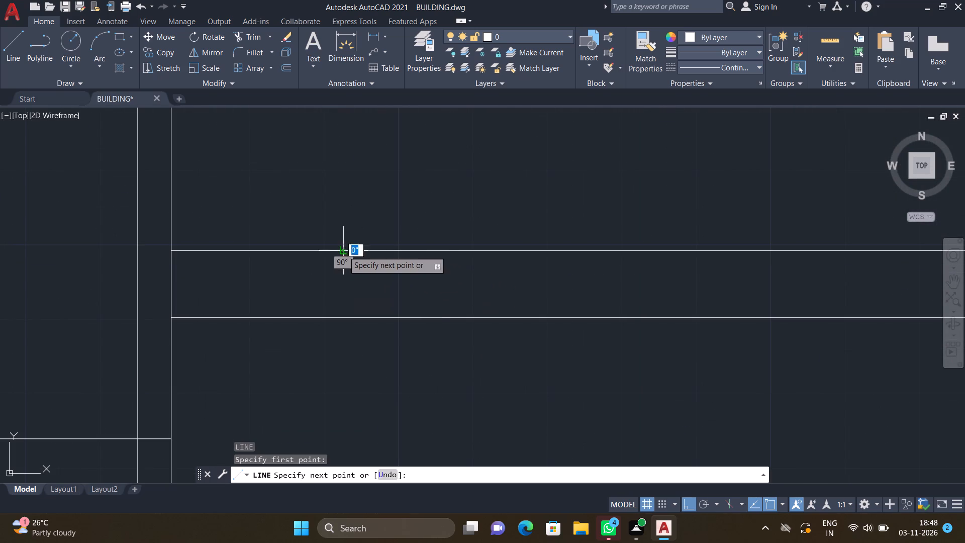
left_click(340, 316)
key("Return")
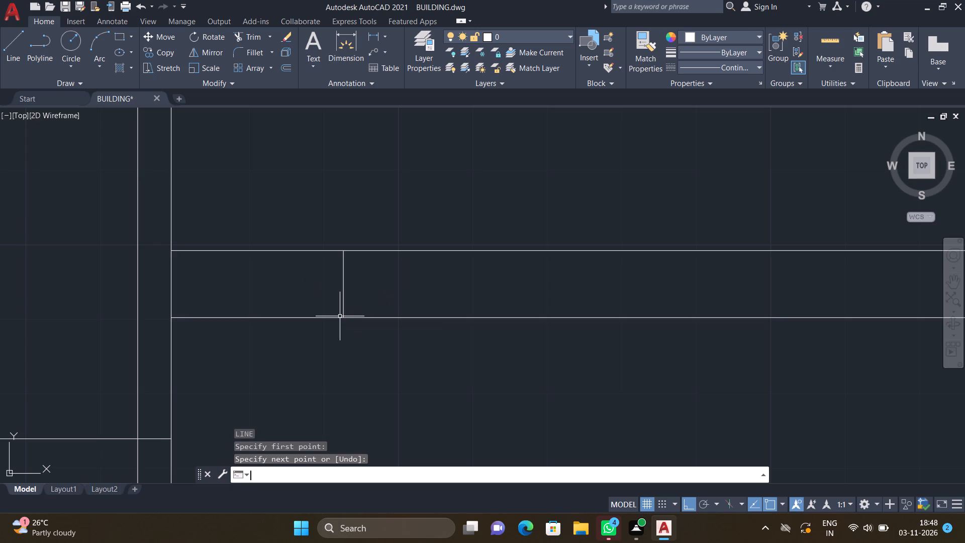
Draw a matching short line across the thickness of the middle room's south wall, near its east end.
scroll(373, 313, "down", 2)
scroll(567, 303, "up", 1)
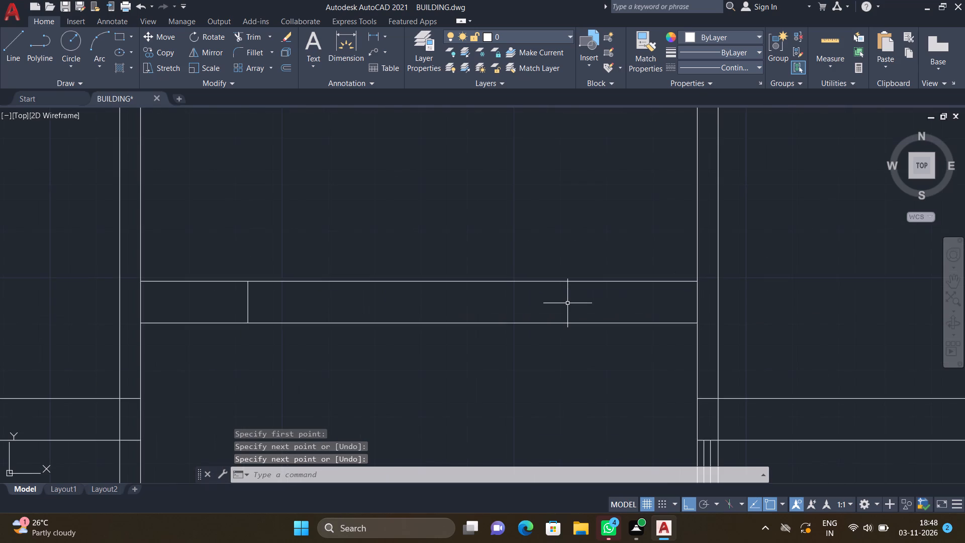
key("l")
key("Return")
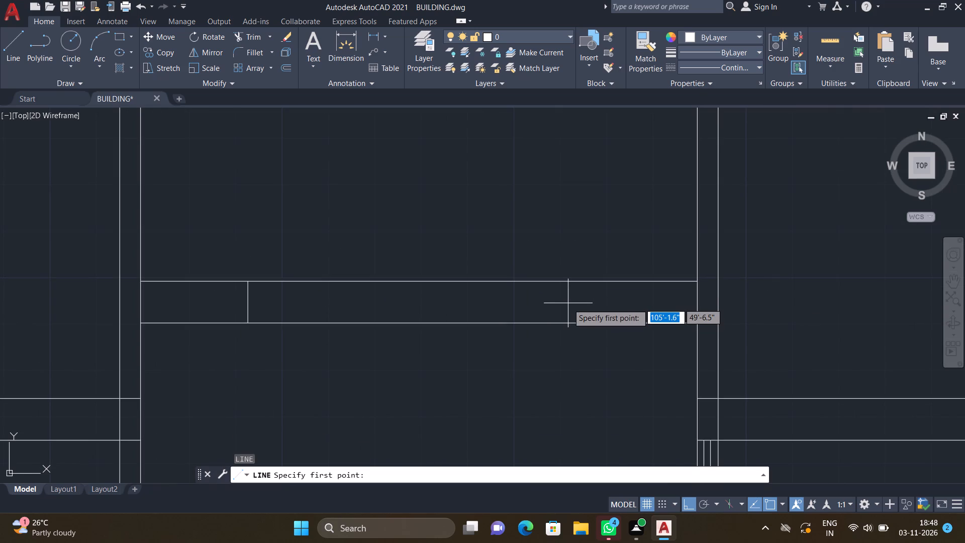
left_click(588, 281)
scroll(592, 316, "up", 2)
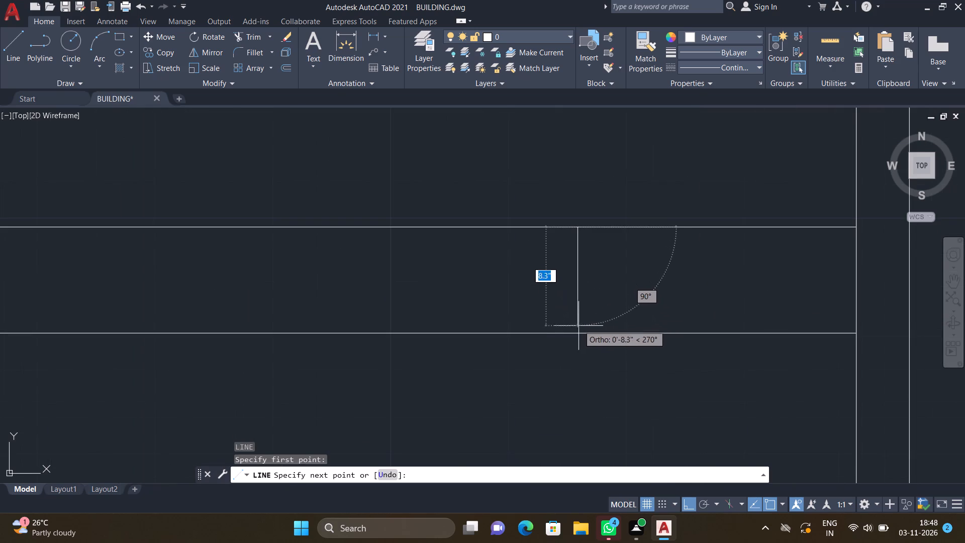
left_click(580, 332)
key("Return")
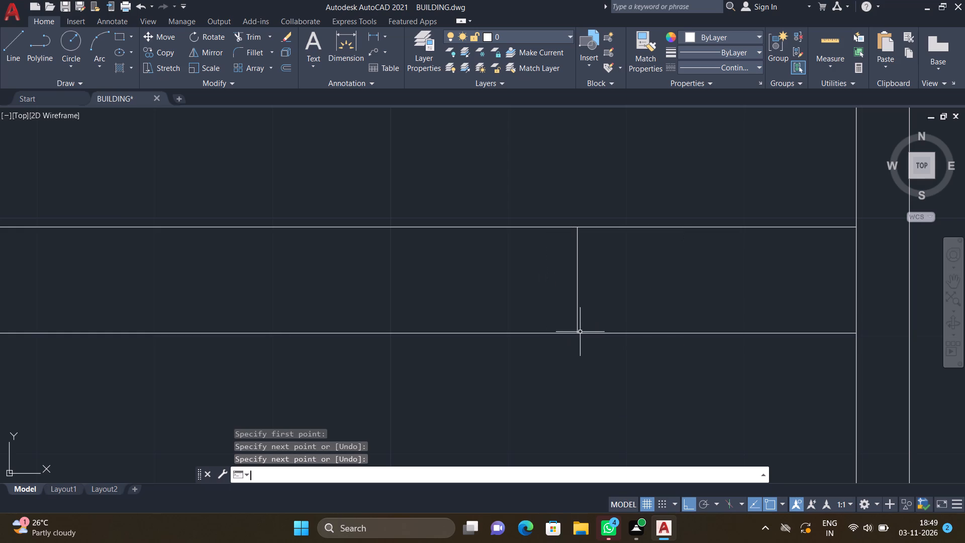
Draw a horizontal line about 6'-1" long between the two short cross lines, in the upper part of the wall thickness.
scroll(521, 282, "down", 3)
key("l")
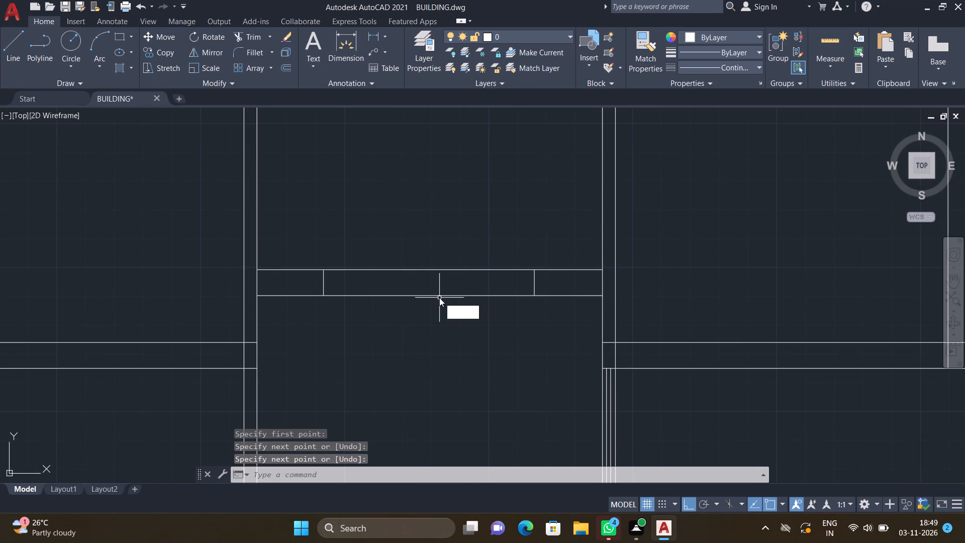
key("Return")
scroll(348, 288, "up", 2)
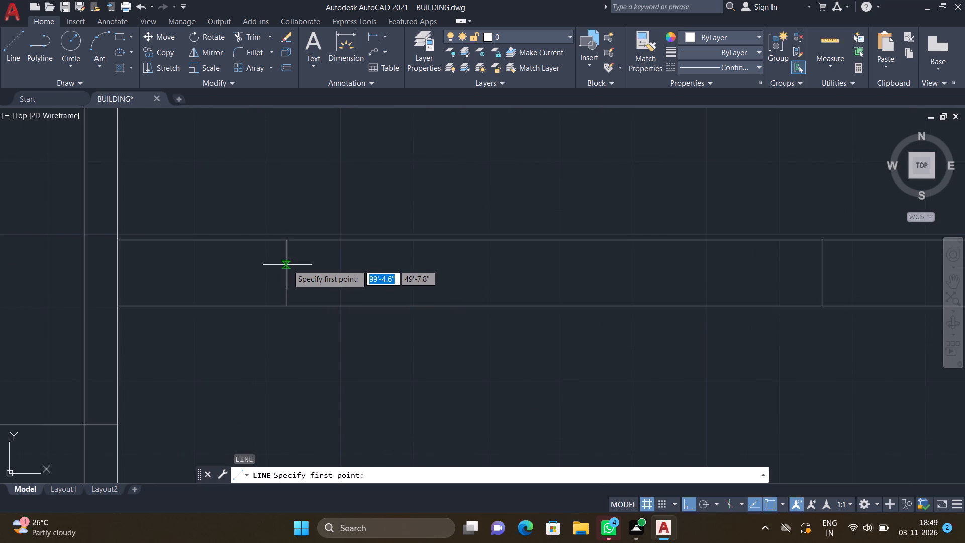
left_click(286, 264)
scroll(502, 264, "down", 2)
scroll(599, 272, "up", 2)
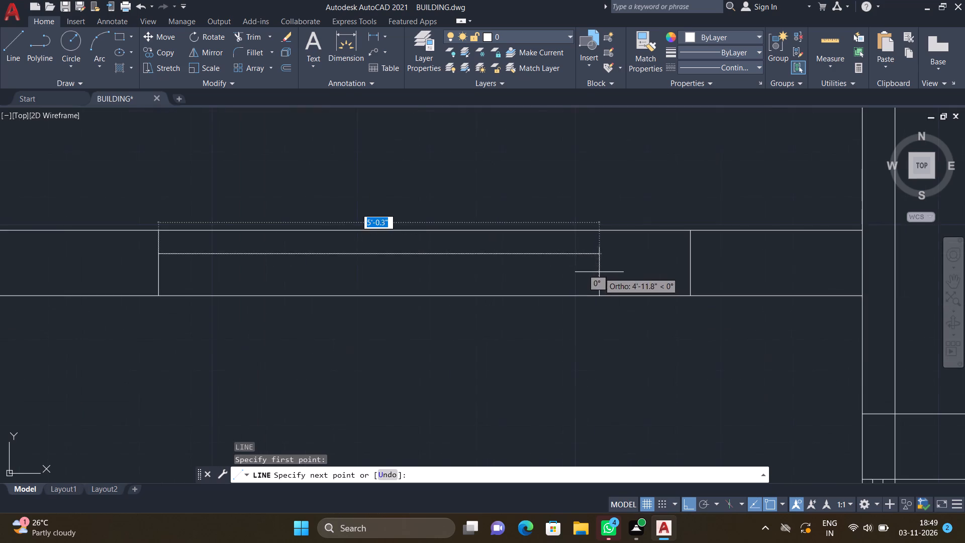
left_click(692, 255)
key("Return")
Draw a second horizontal line about 6'-1" long between the cross lines, in the lower part of the wall thickness.
key("l")
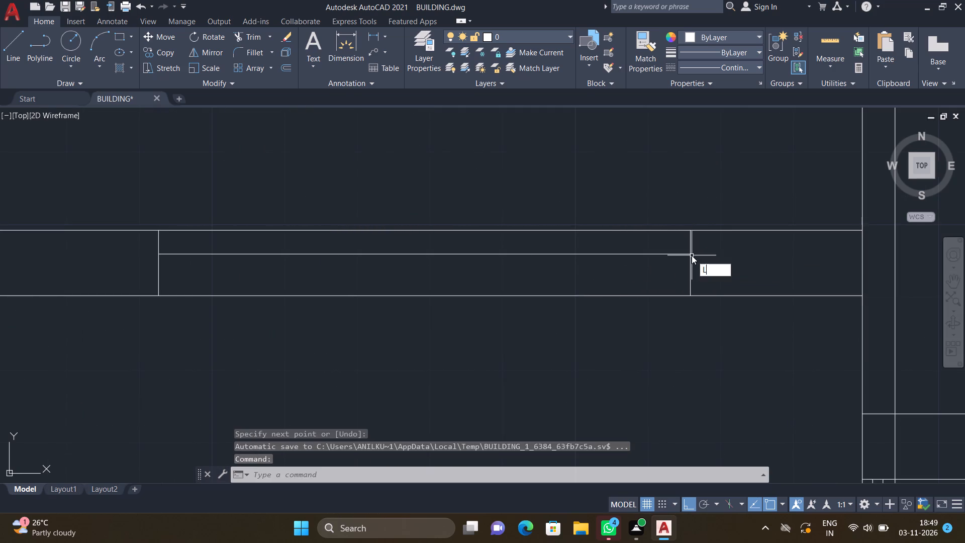
key("Return")
scroll(138, 279, "up", 2)
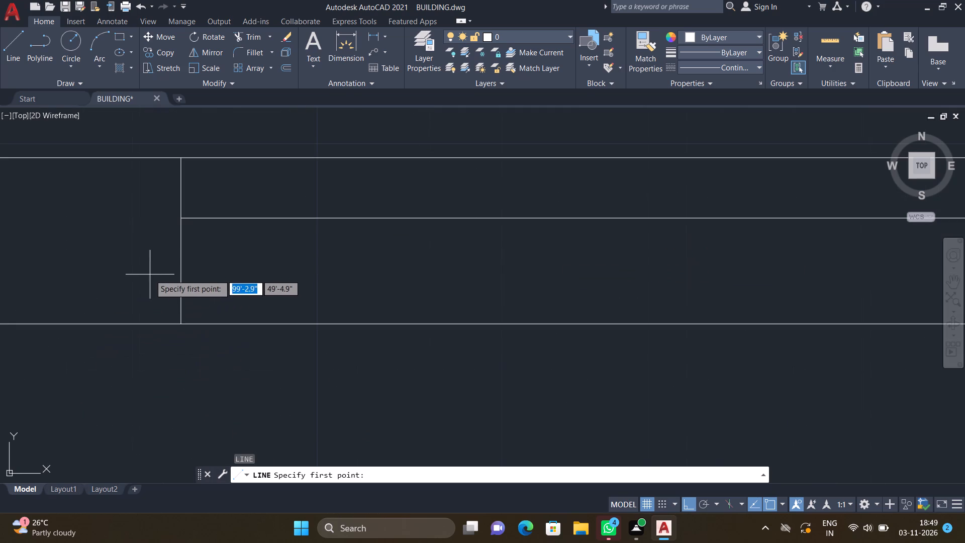
left_click(180, 265)
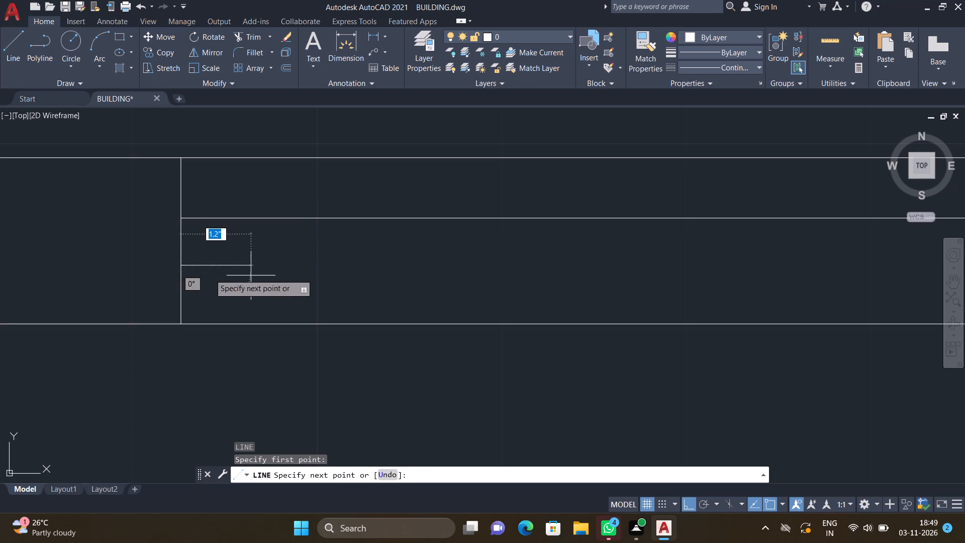
scroll(289, 278, "down", 4)
scroll(460, 282, "up", 2)
scroll(560, 281, "up", 1)
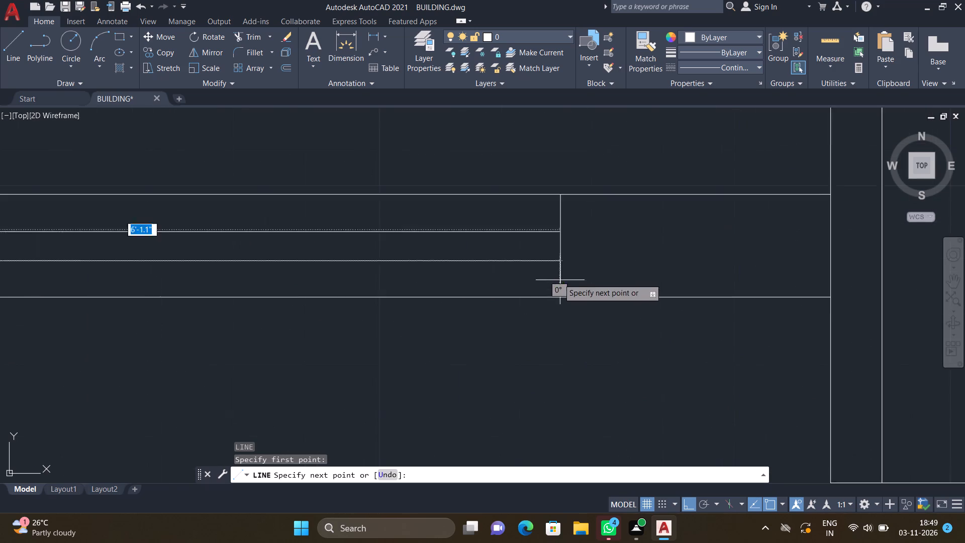
scroll(557, 278, "up", 1)
left_click(560, 253)
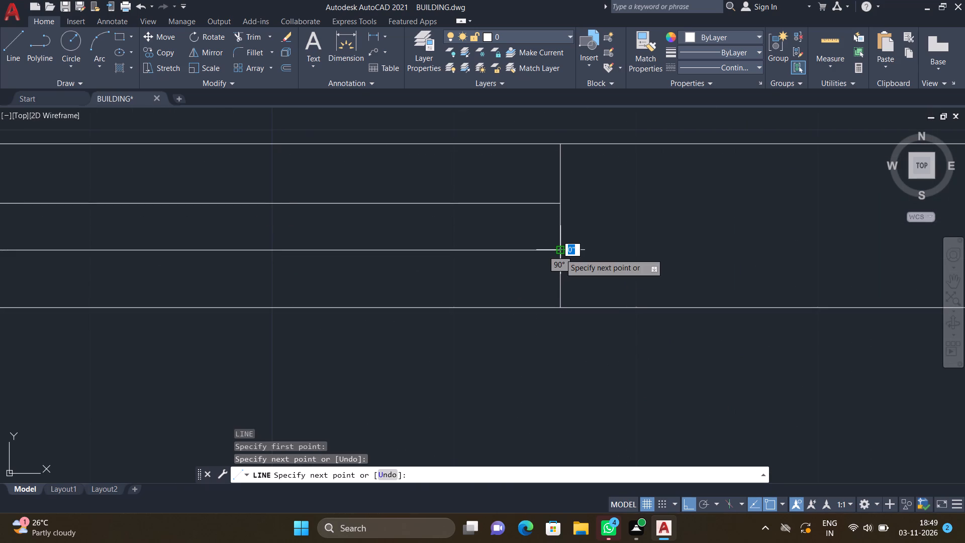
key("Return")
Draw an outer projection outline from the flat's east wall at the central strip: about 3'-4" east, 5'-9" south, and back west to the wall.
scroll(542, 261, "down", 4)
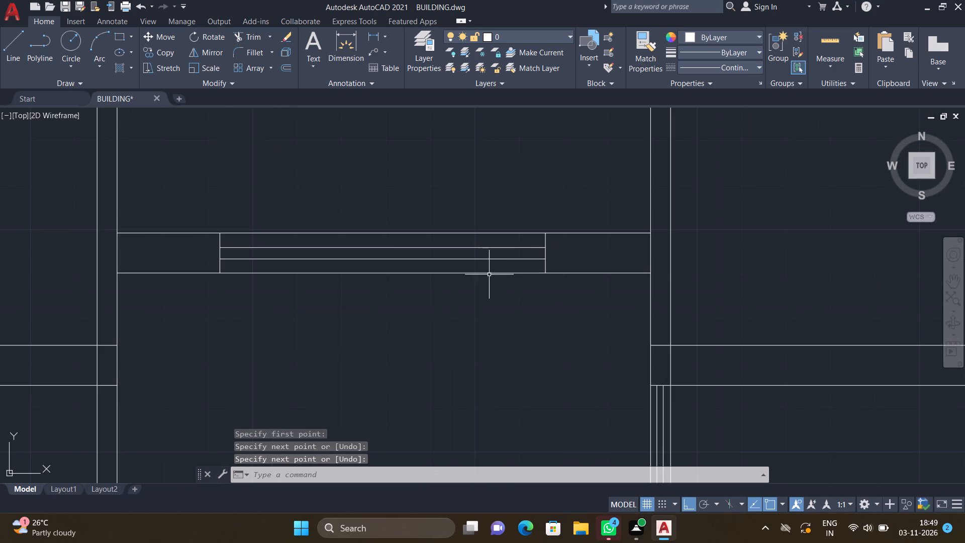
scroll(427, 294, "down", 7)
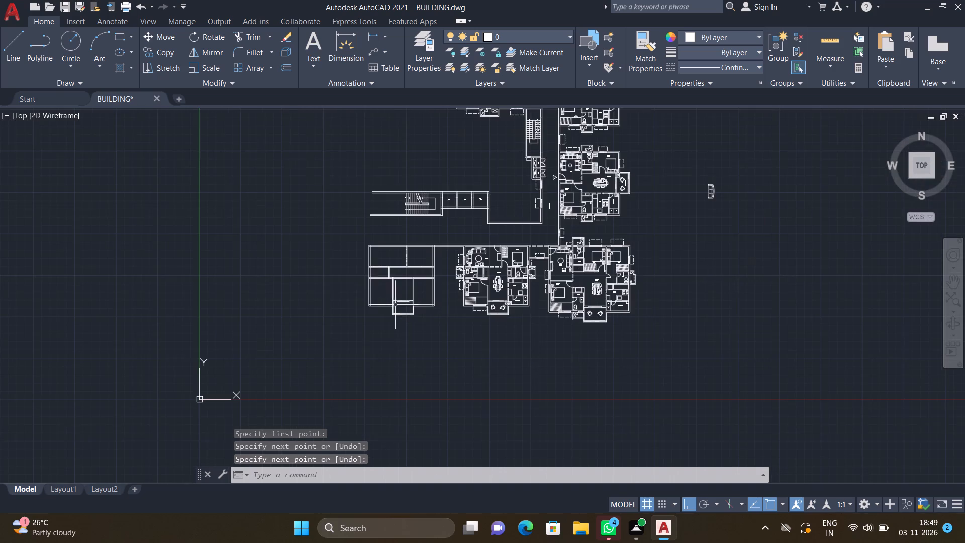
scroll(385, 259, "up", 2)
key("l")
key("Return")
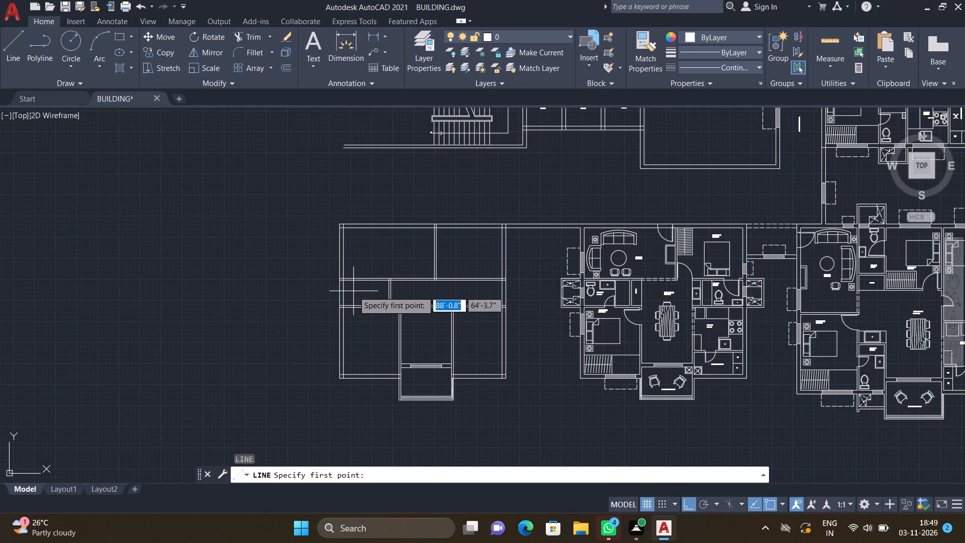
scroll(511, 294, "up", 3)
scroll(486, 236, "up", 1)
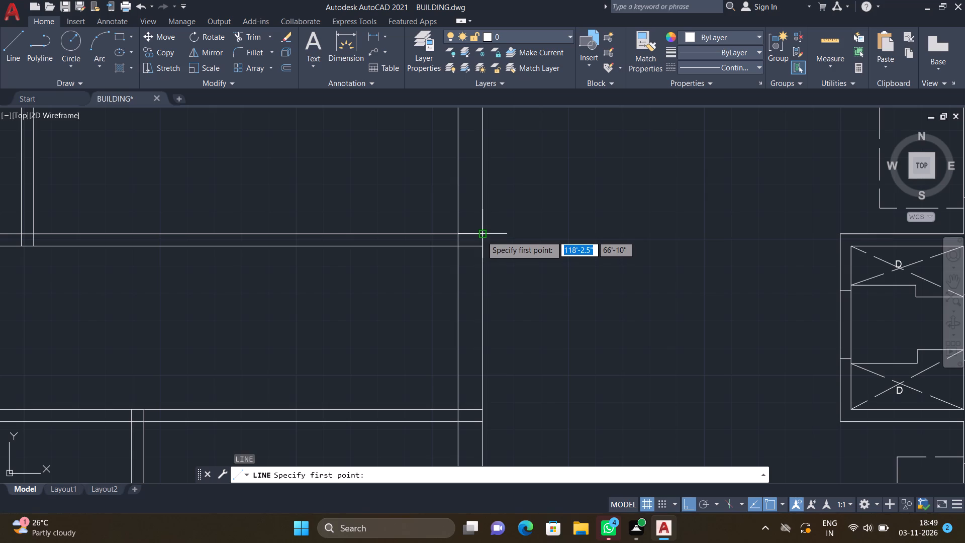
left_click_drag(481, 236, 490, 238)
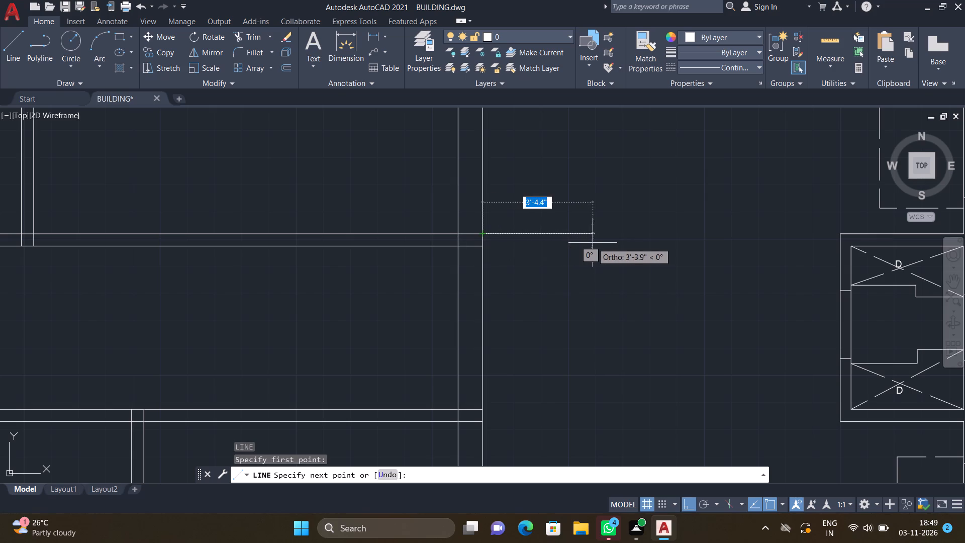
left_click(591, 242)
scroll(598, 373, "down", 2)
scroll(599, 394, "up", 2)
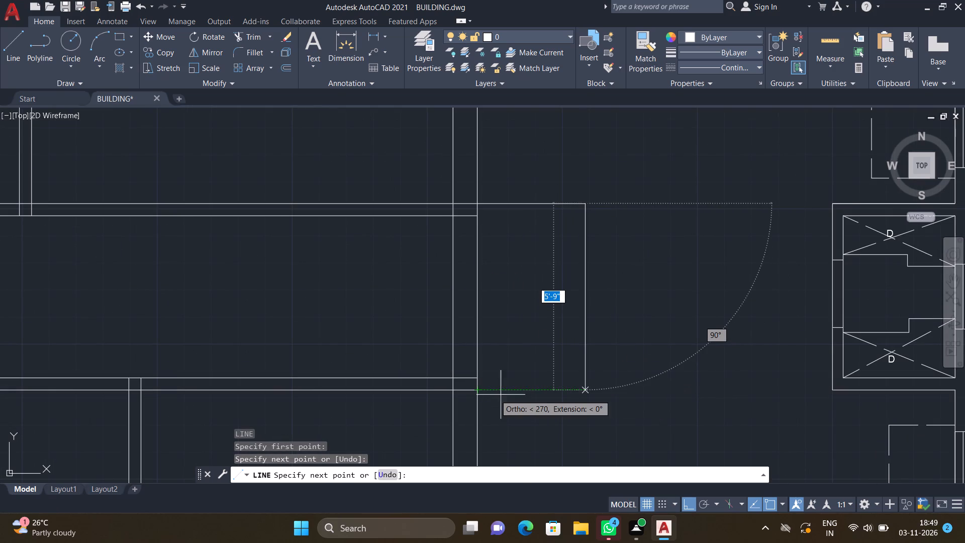
left_click(586, 391)
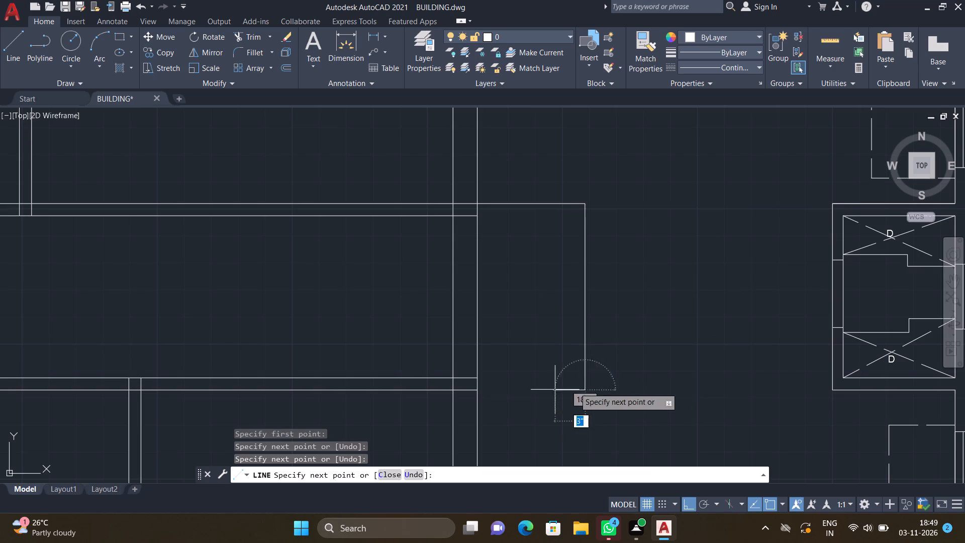
scroll(466, 400, "up", 2)
left_click(486, 377)
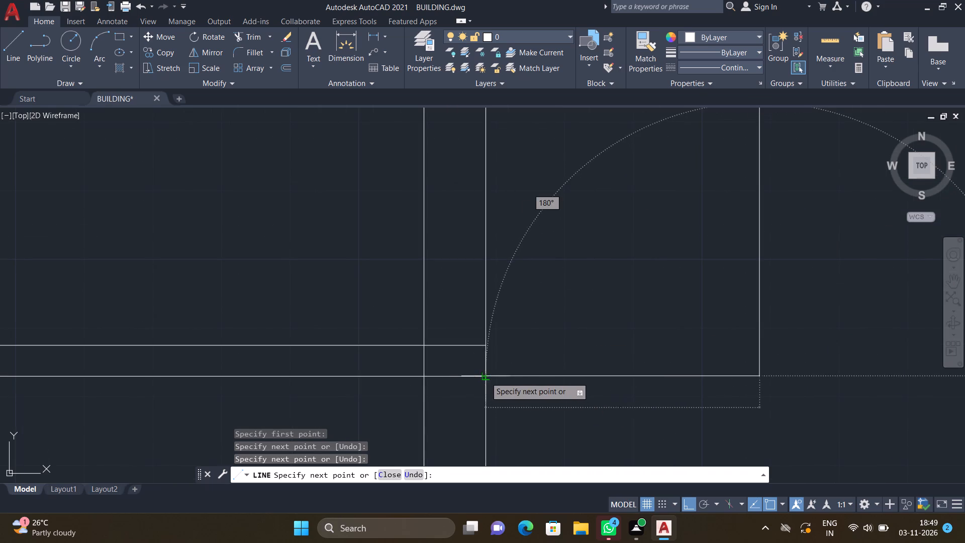
key("Return")
Draw the east projection's inner outline from the flat's east wall: east inside the outer outline, 5' south, and back west to the wall.
scroll(490, 360, "down", 3)
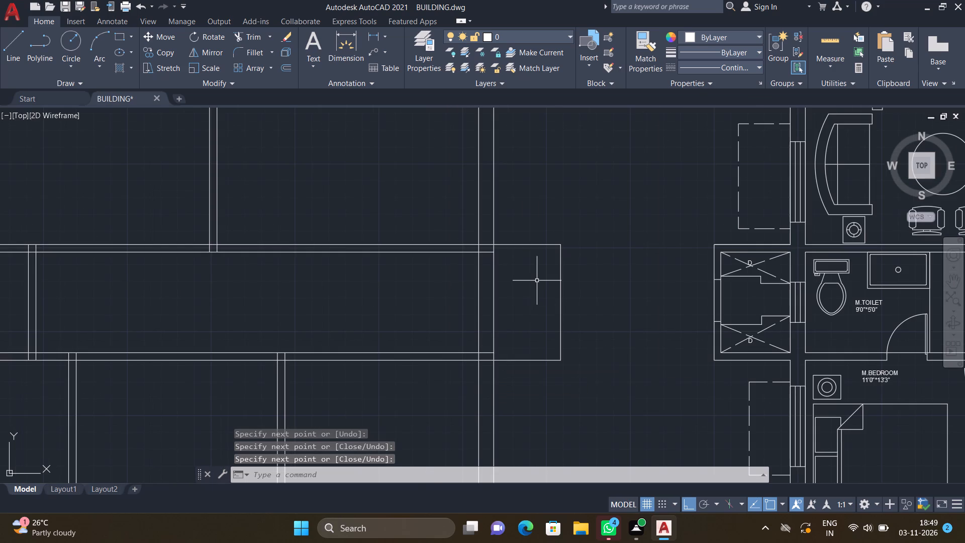
key("l")
key("Return")
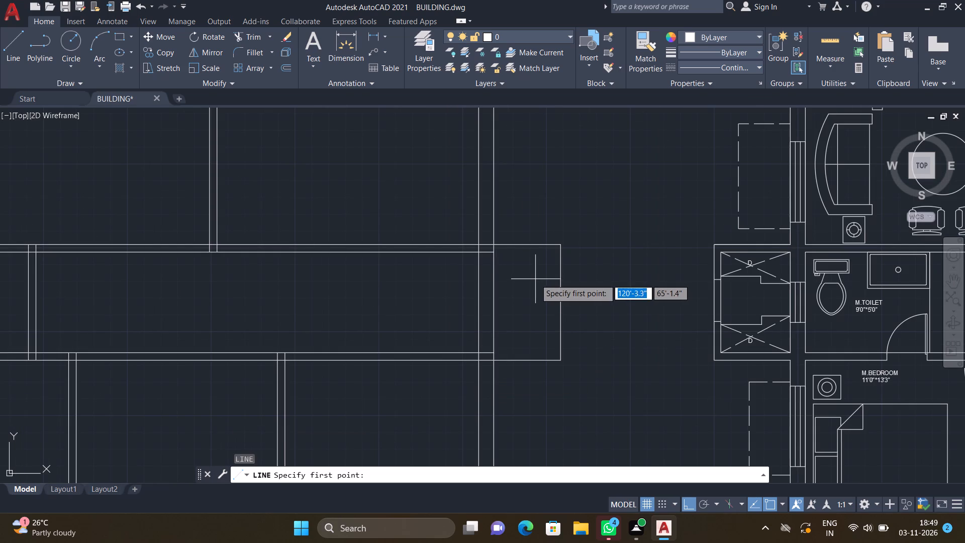
scroll(496, 253, "up", 2)
left_click(488, 250)
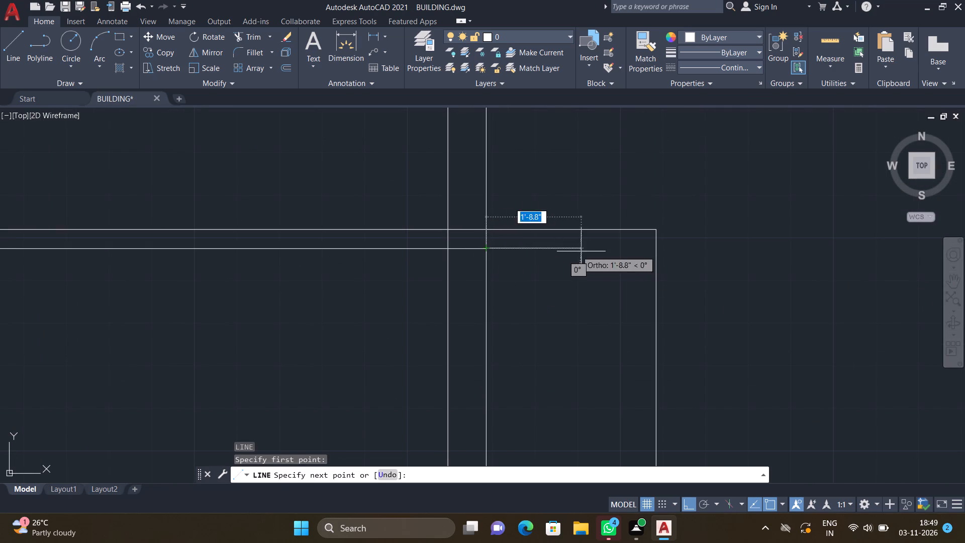
left_click(630, 252)
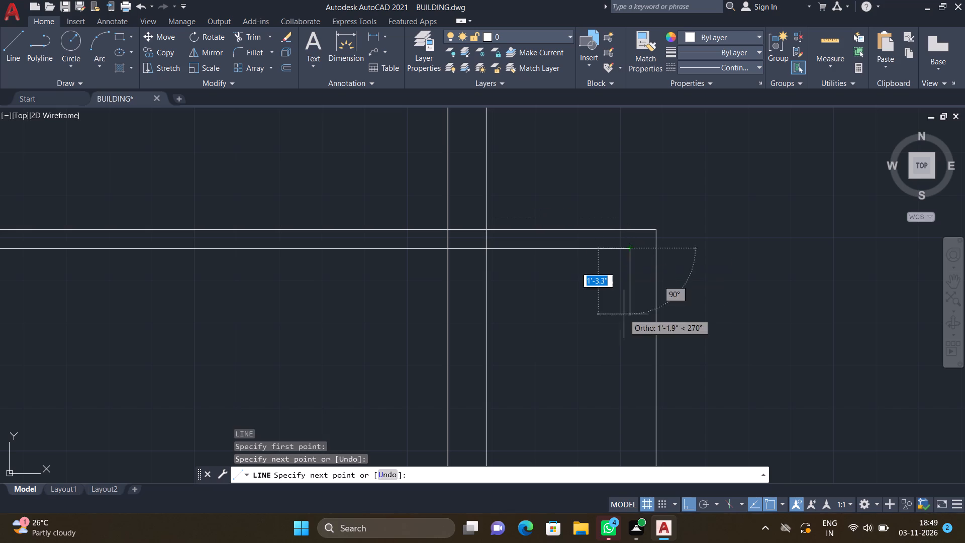
scroll(624, 316, "down", 4)
scroll(627, 355, "up", 5)
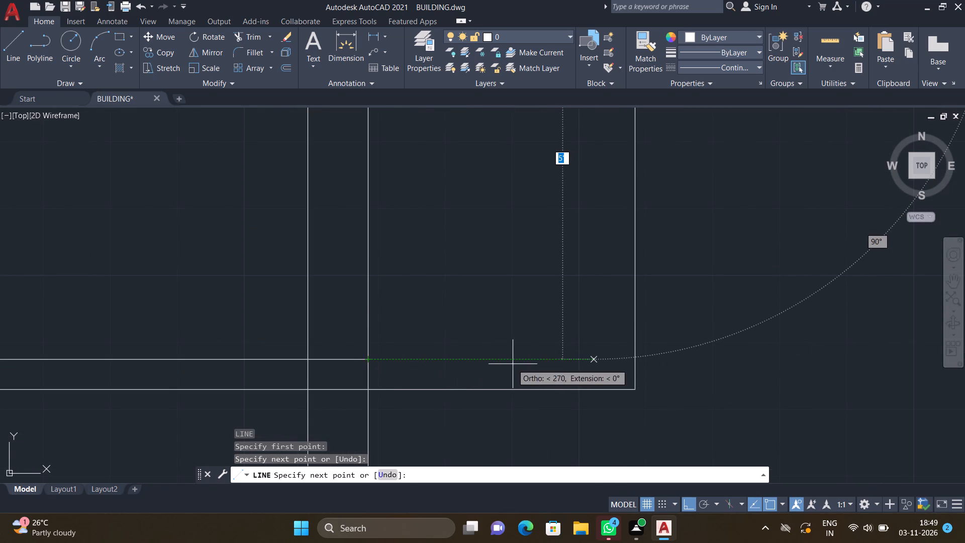
left_click(592, 358)
scroll(368, 361, "up", 2)
left_click(365, 360)
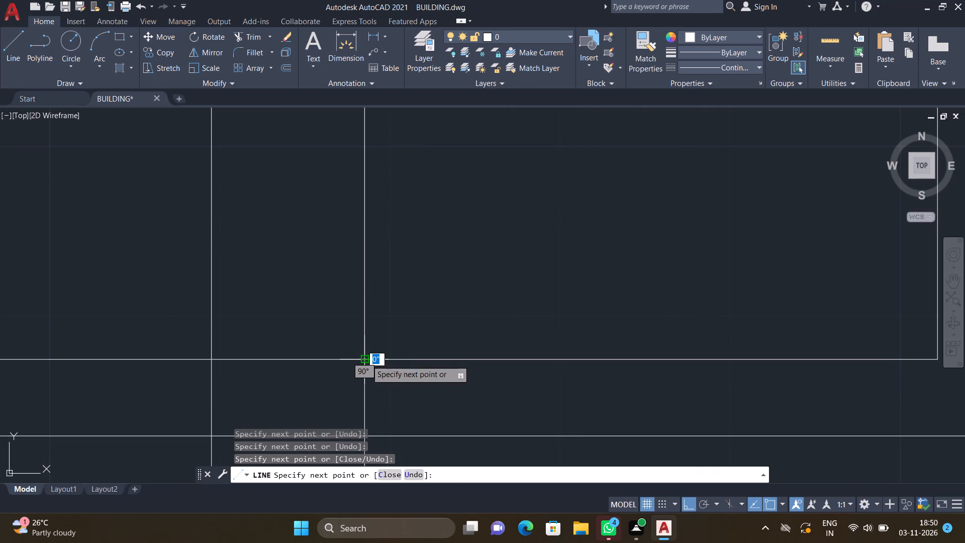
key("Return")
scroll(366, 360, "down", 4)
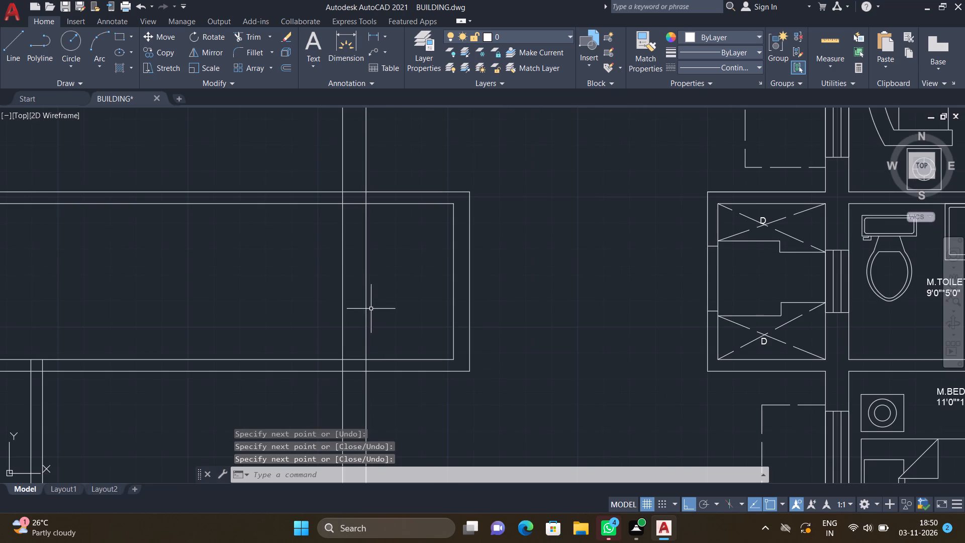
Draw a stepped line across the east projection's northern part: about 1'-2" east from the wall, 6" north, and east to the inner outline.
key("l")
key("Return")
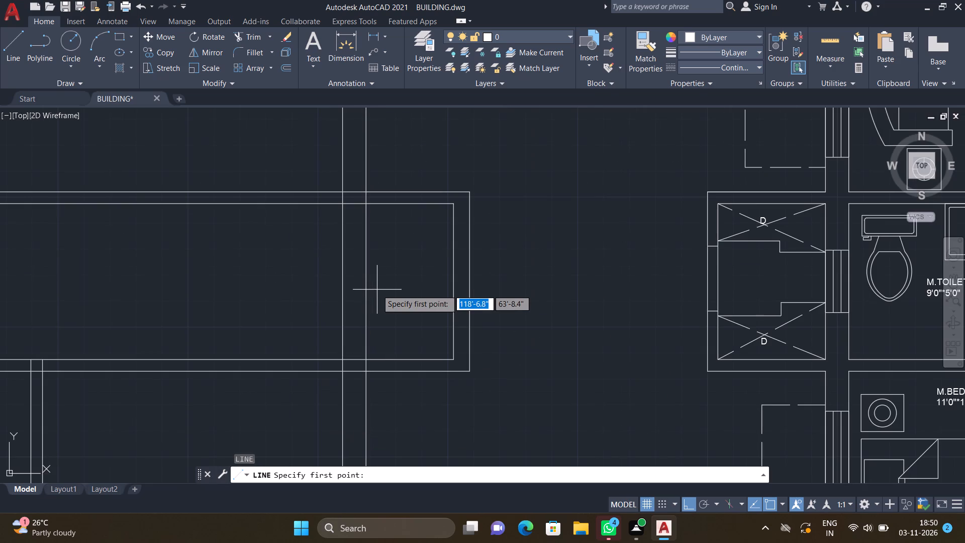
scroll(369, 243, "up", 1)
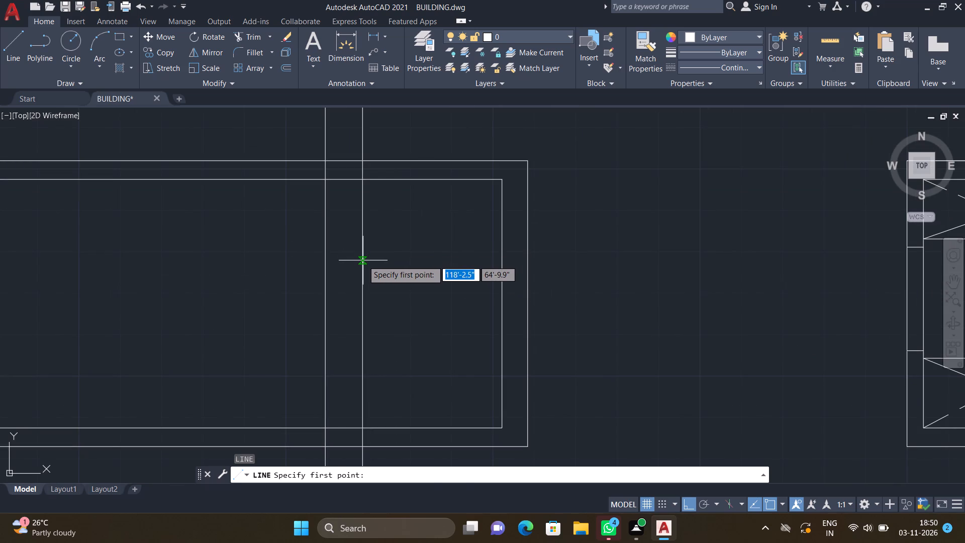
left_click(363, 260)
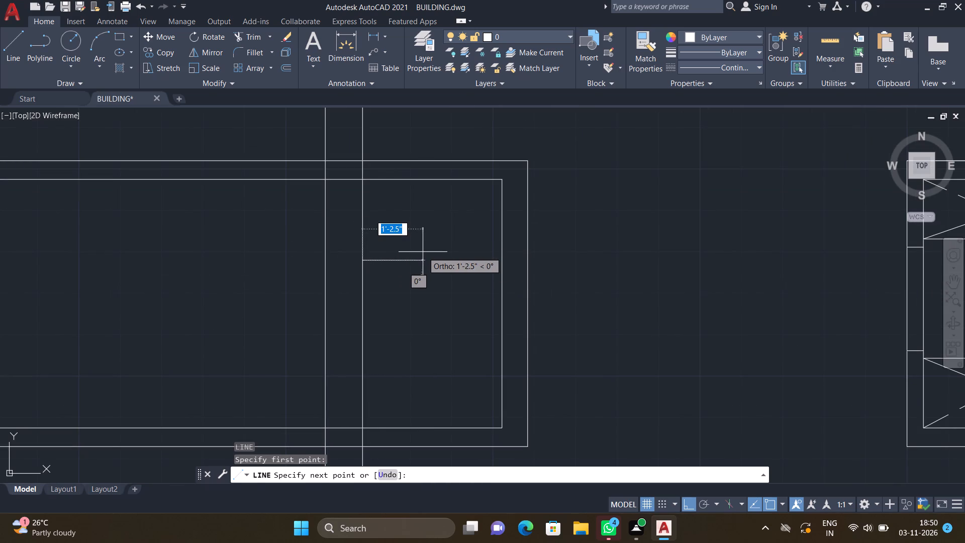
left_click(419, 251)
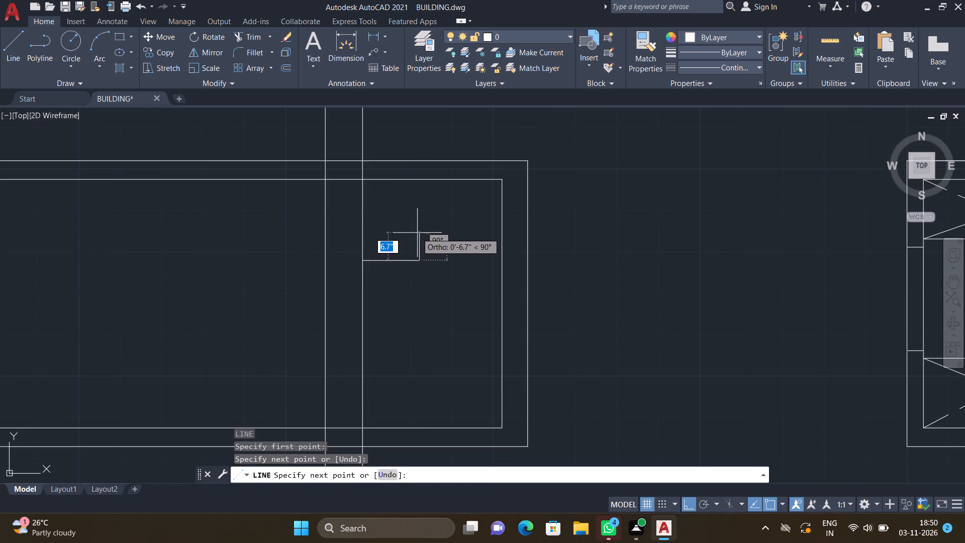
left_click(419, 235)
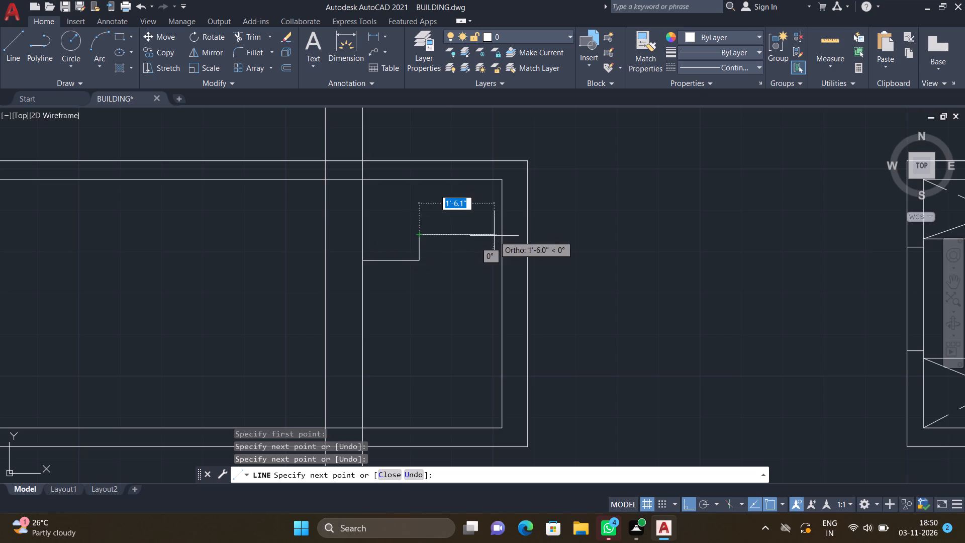
left_click(504, 236)
key("Return")
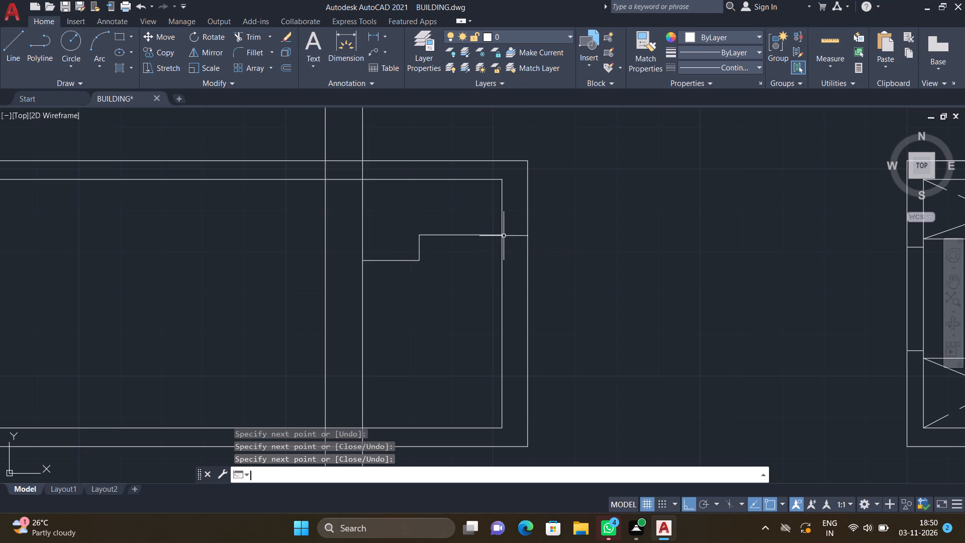
Draw a mirrored stepped line in the east projection's southern part: about 1'-3" east from the wall, 5" south, and east to the inner outline.
scroll(476, 243, "down", 2)
scroll(457, 296, "up", 2)
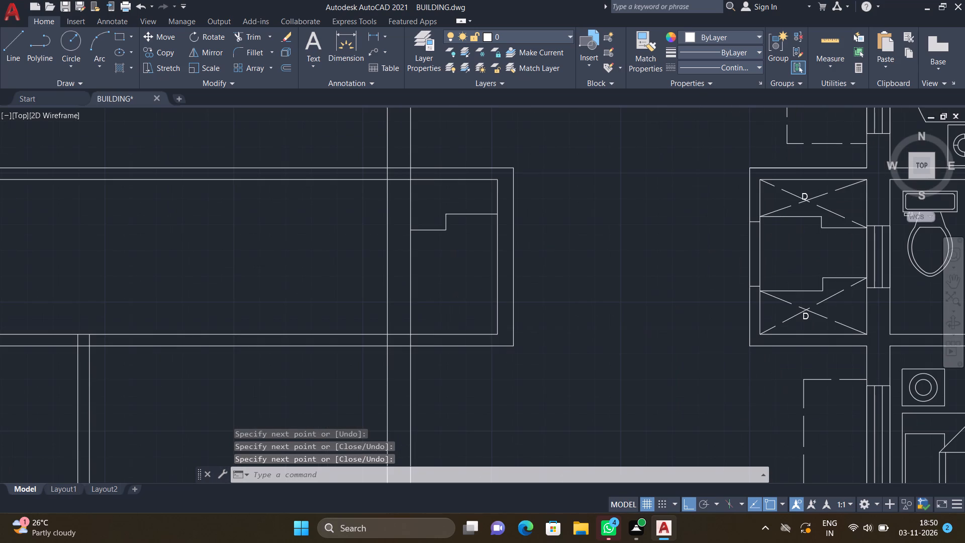
key("l")
key("Return")
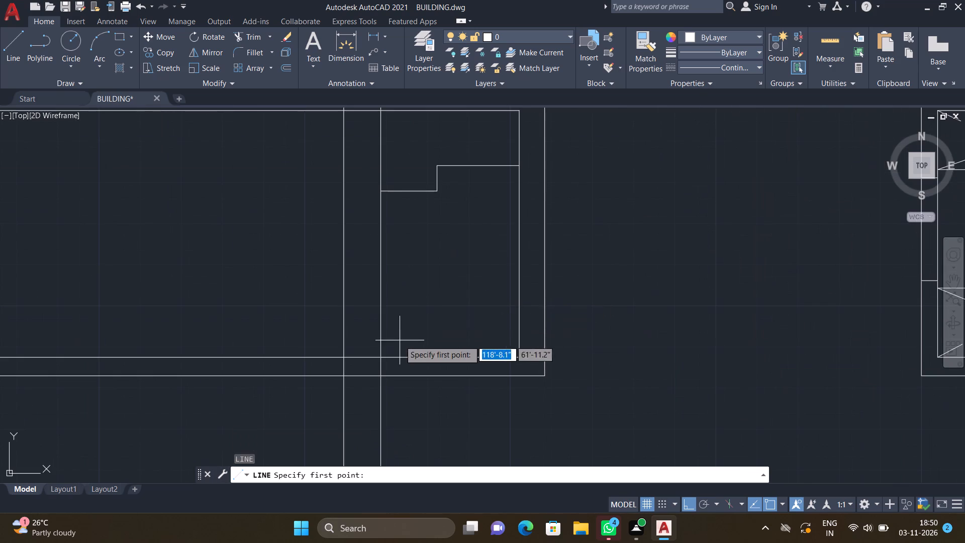
left_click(381, 279)
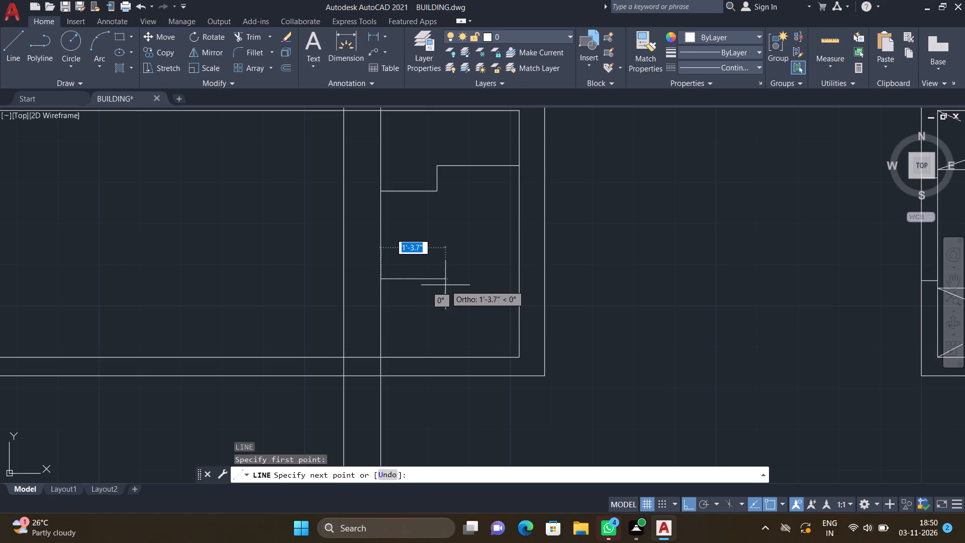
scroll(442, 285, "up", 2)
left_click(442, 285)
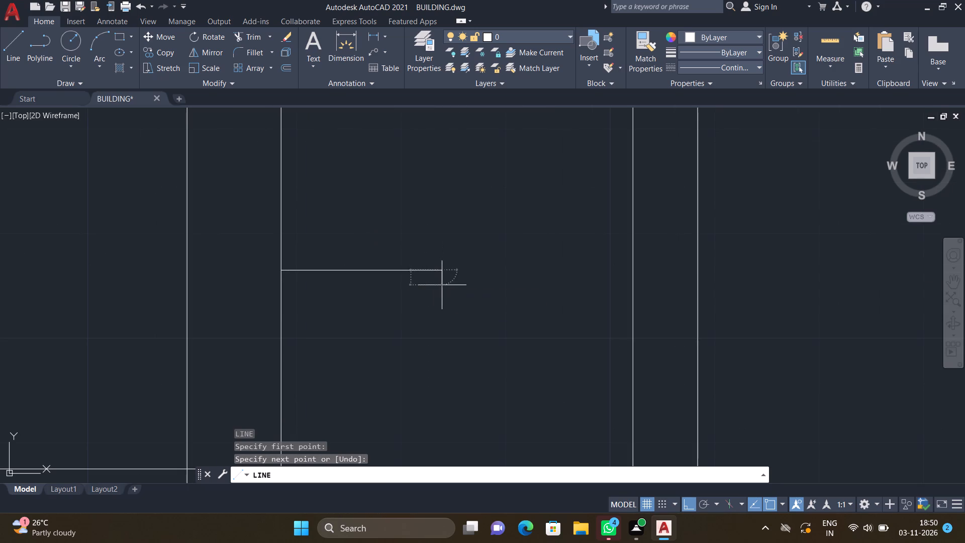
left_click_drag(444, 329, 452, 328)
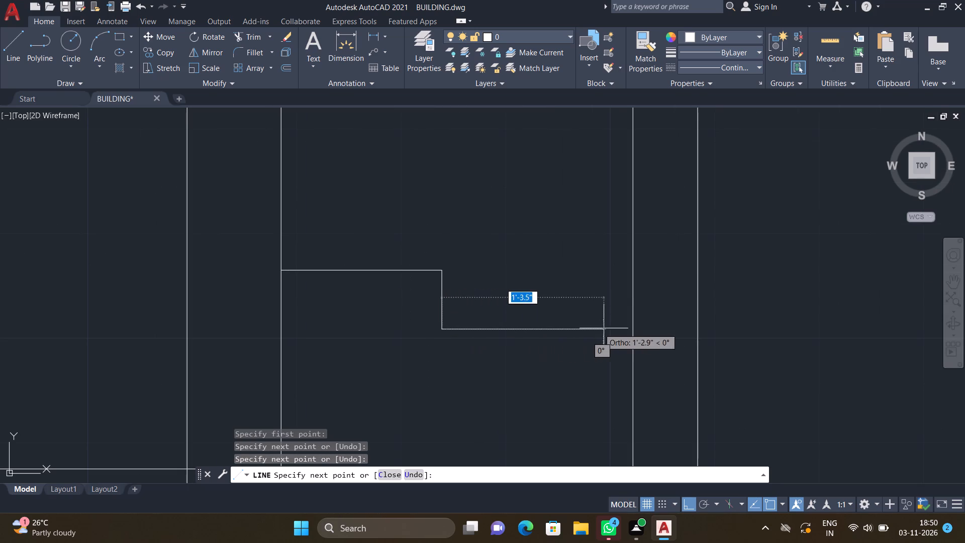
left_click(630, 326)
key("Return")
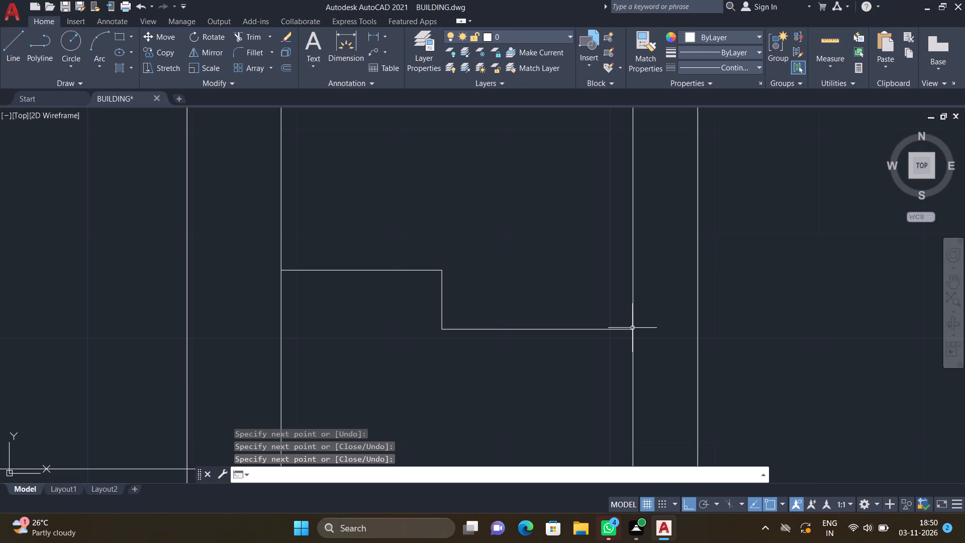
Draw an outer projection outline from the west wall at the central strip: about 4'-1" west, south to the strip's lower wall line, and back east.
scroll(629, 332, "down", 4)
scroll(553, 312, "down", 2)
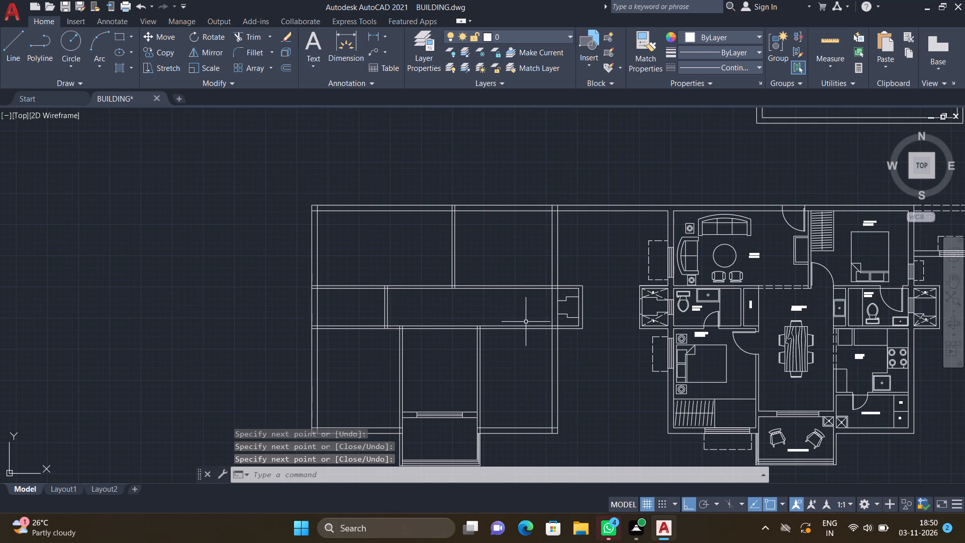
scroll(294, 325, "up", 2)
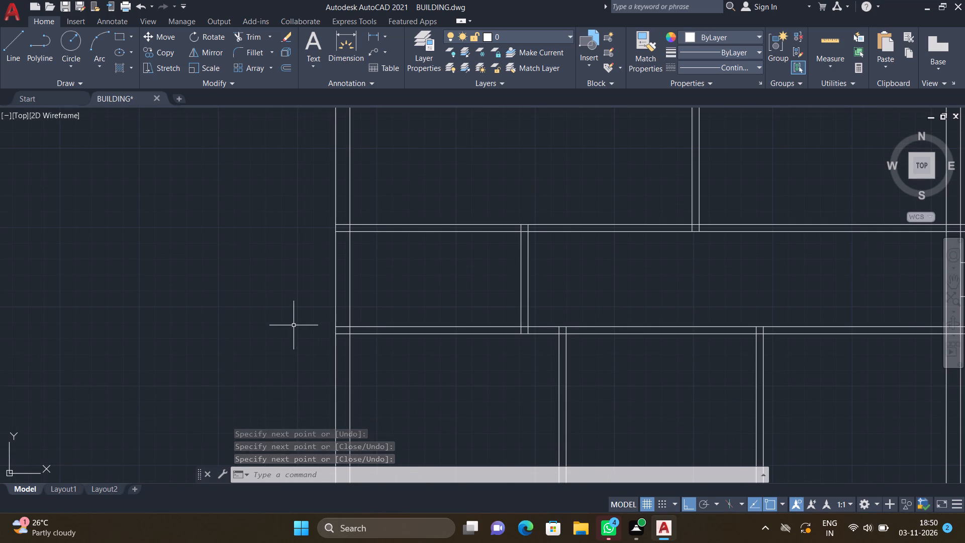
key("l")
key("Return")
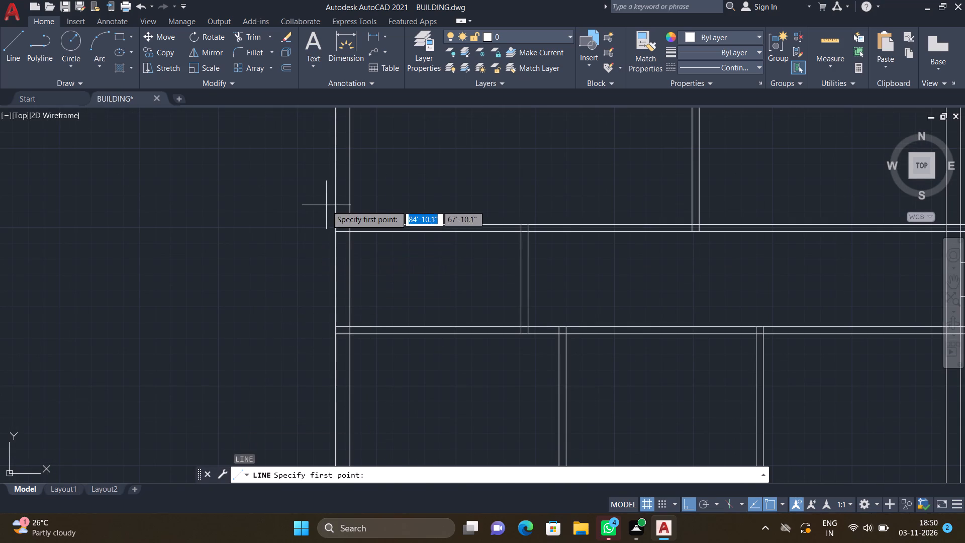
scroll(332, 219, "up", 1)
left_click(334, 230)
scroll(239, 264, "down", 2)
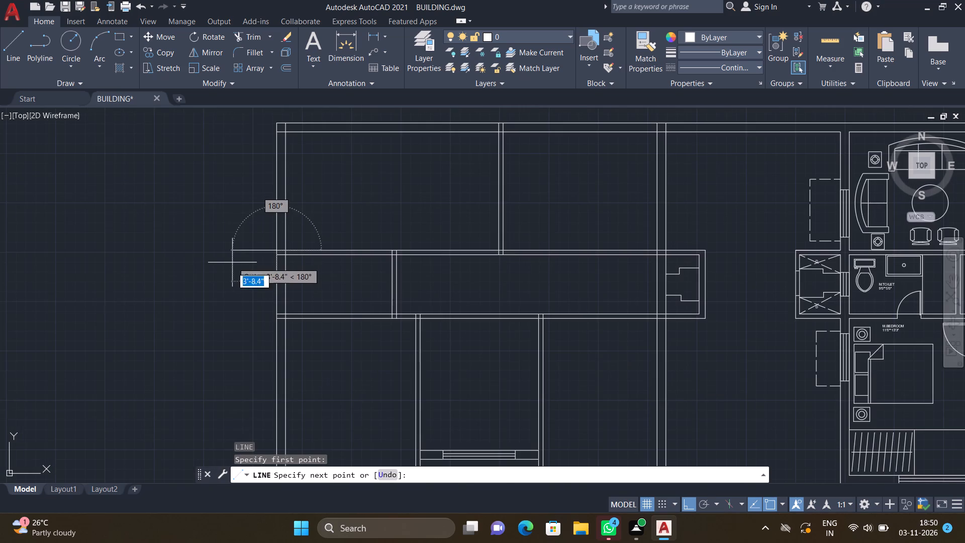
scroll(229, 263, "up", 1)
left_click_drag(226, 249, 227, 250)
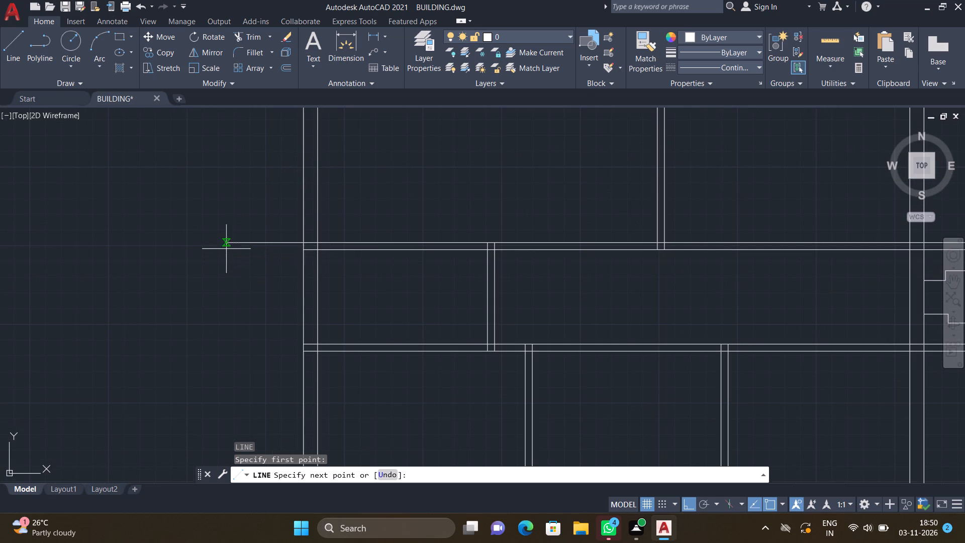
left_click_drag(227, 250, 229, 257)
scroll(231, 366, "up", 2)
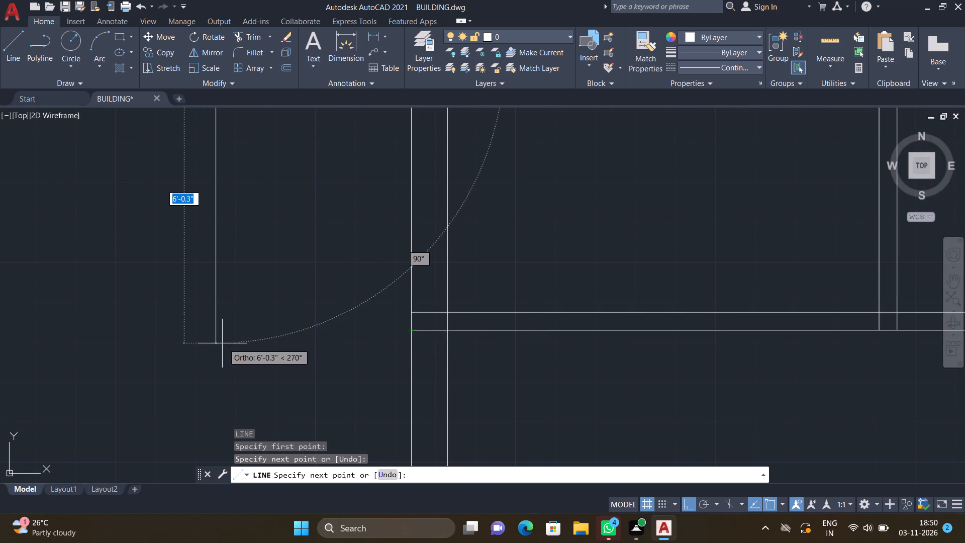
left_click(216, 331)
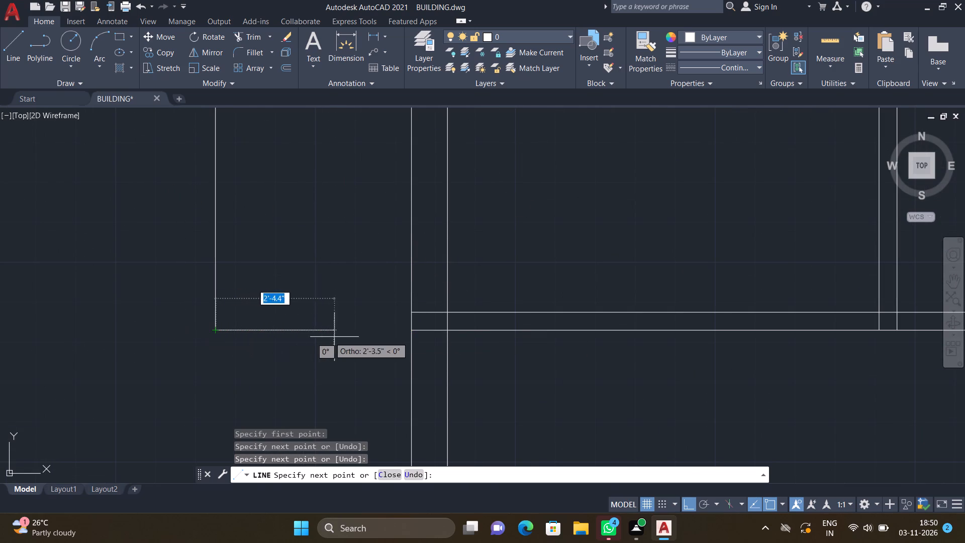
left_click(414, 327)
key("Return")
scroll(387, 311, "down", 3)
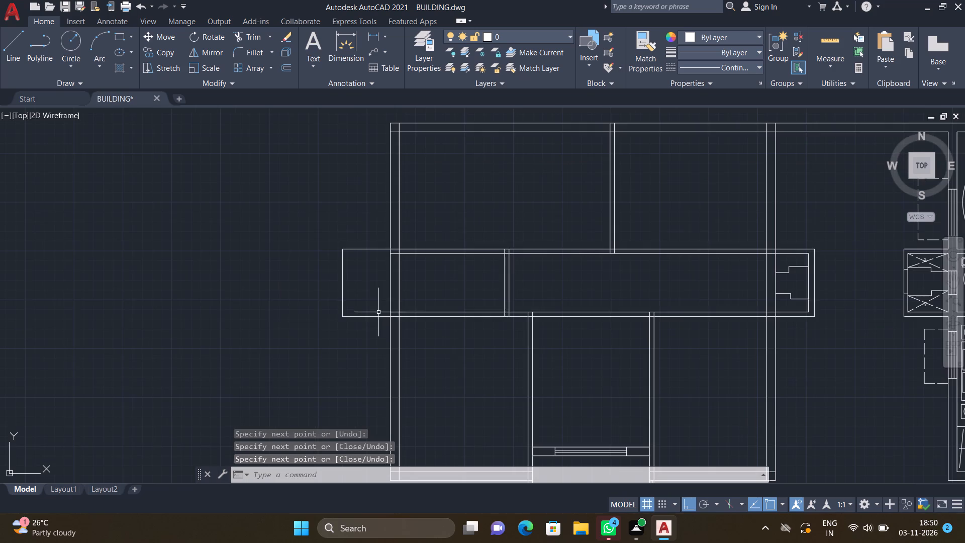
Draw the west projection's inner outline from the flat's west wall: west inside the outer outline, 5' south, and back east to the wall.
scroll(362, 261, "up", 2)
key("l")
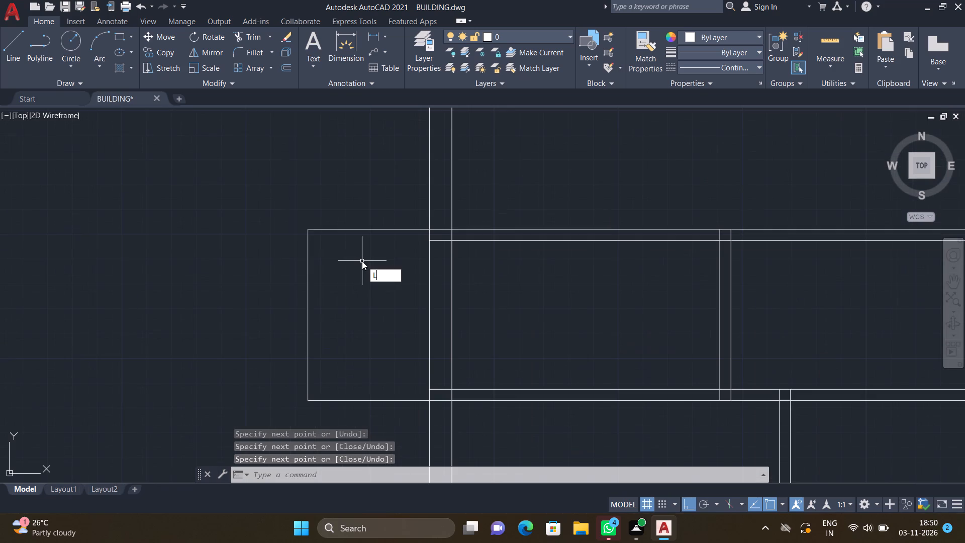
key("Return")
scroll(424, 244, "up", 1)
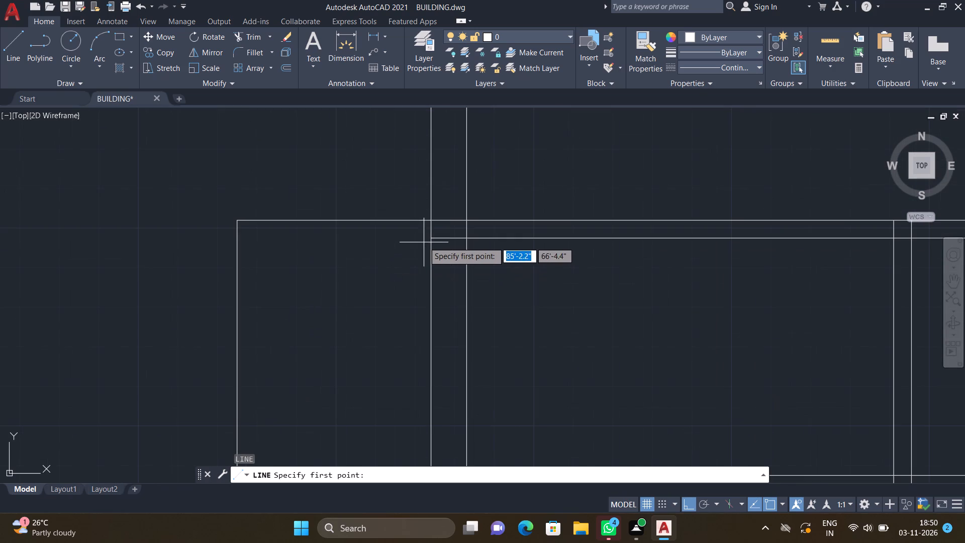
left_click_drag(434, 237, 427, 240)
scroll(262, 249, "up", 1)
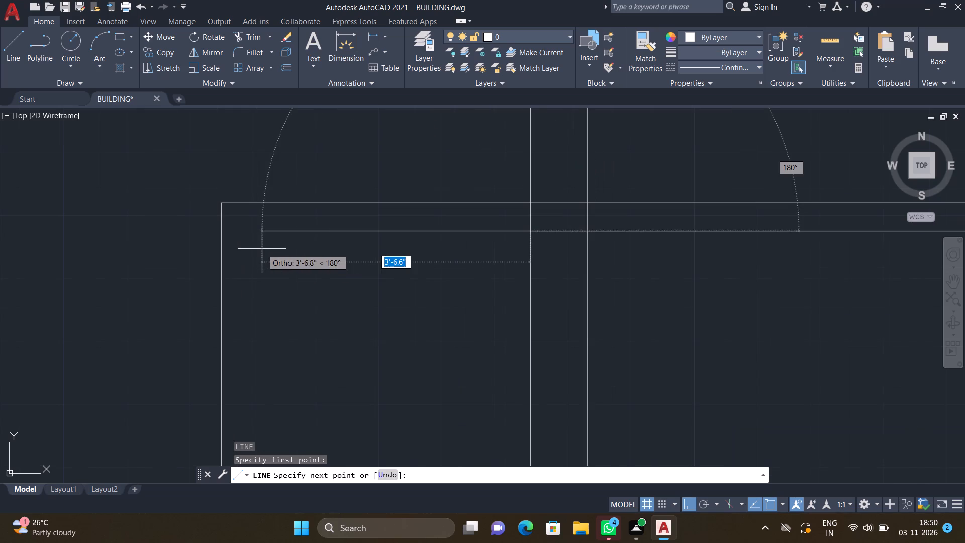
left_click(252, 231)
scroll(251, 273, "down", 4)
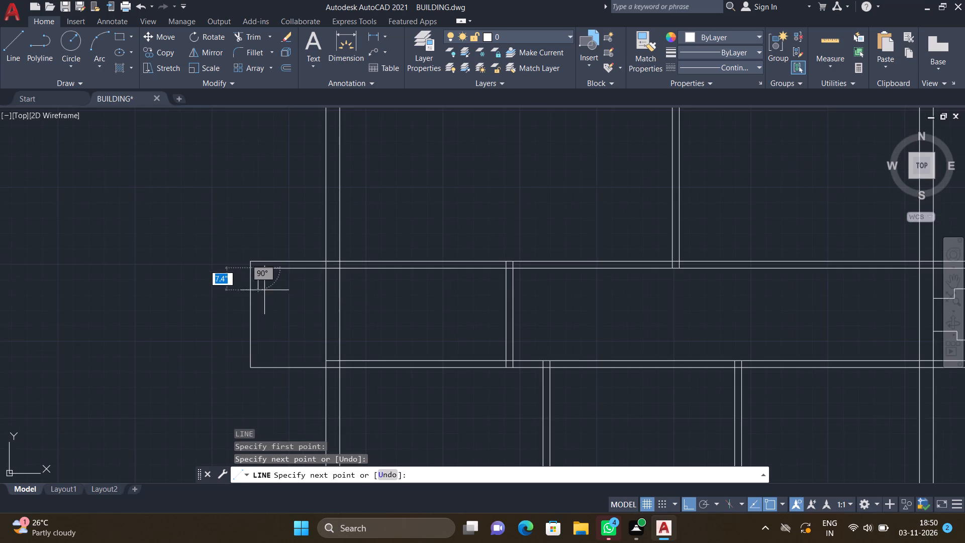
scroll(263, 353, "up", 3)
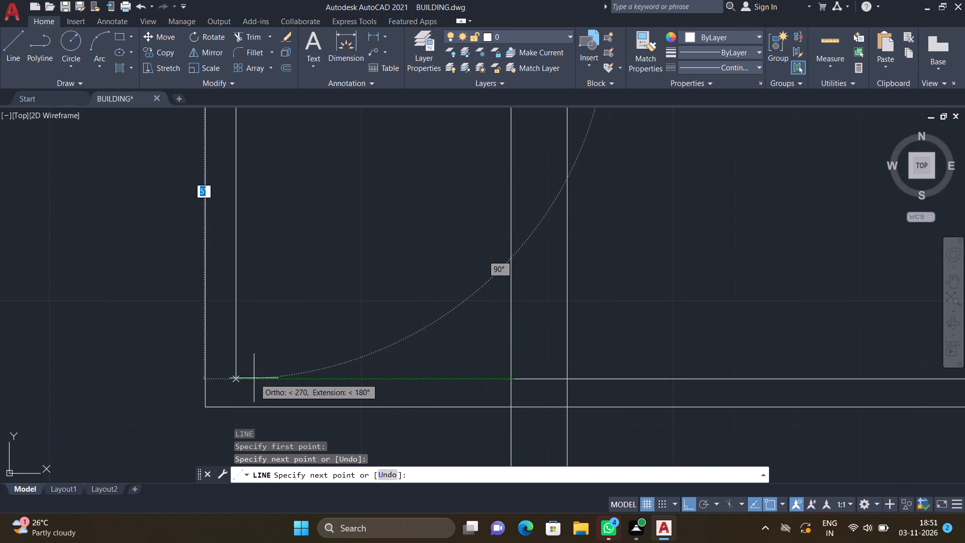
left_click(236, 379)
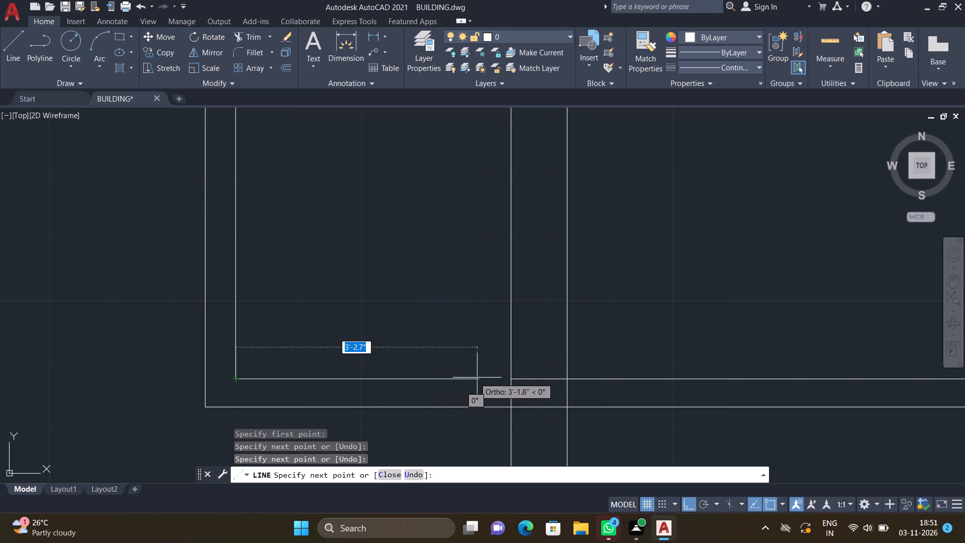
left_click(513, 377)
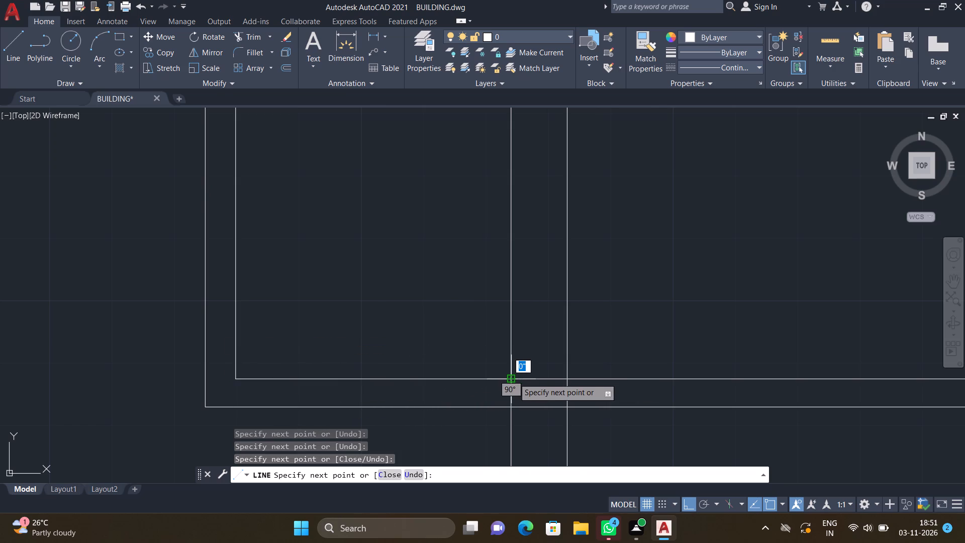
key("Return")
scroll(508, 375, "down", 4)
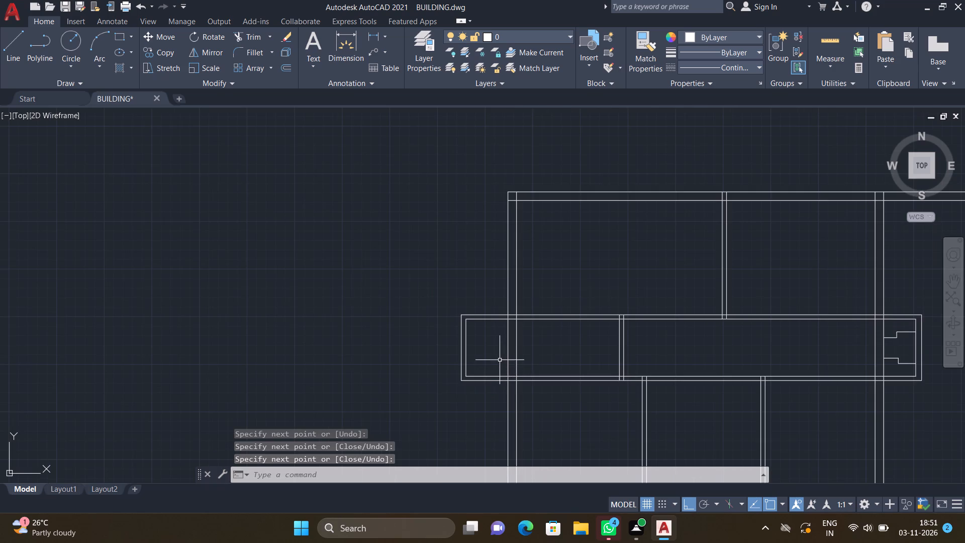
Draw a stepped line in the west projection's northern part: about 2'-3" east from the inner outline, 5" south, and 1'-5" east to the wall.
scroll(500, 359, "up", 3)
key("l")
key("Return")
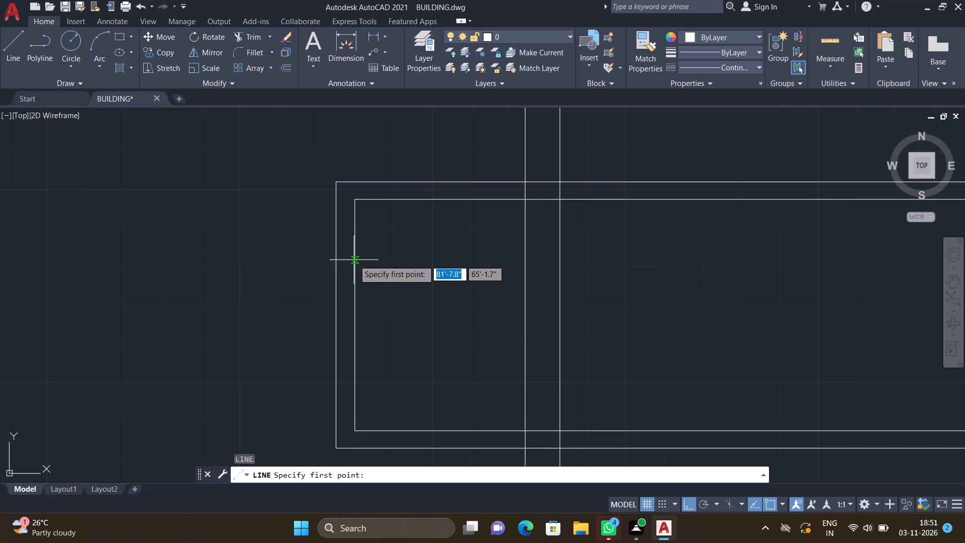
left_click_drag(354, 260, 364, 263)
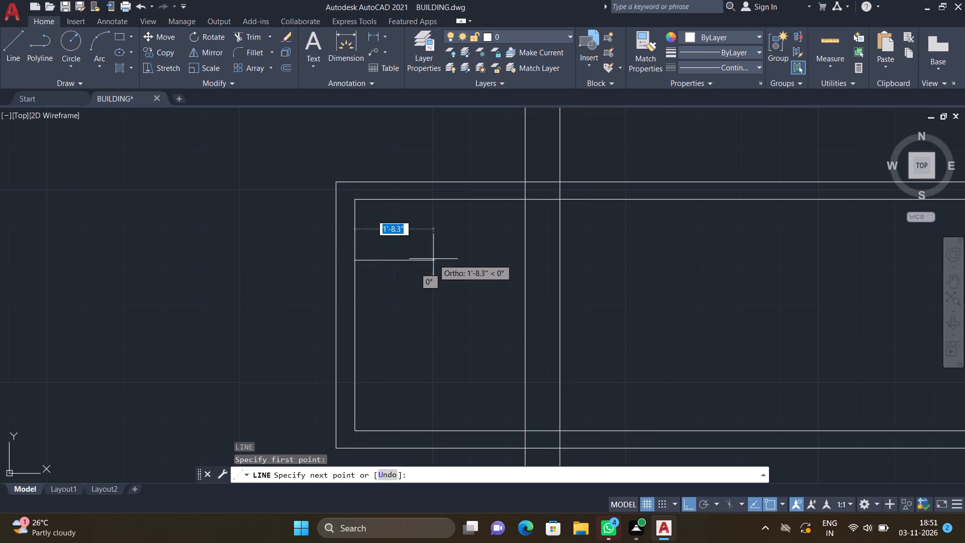
scroll(470, 264, "up", 2)
scroll(448, 262, "down", 1)
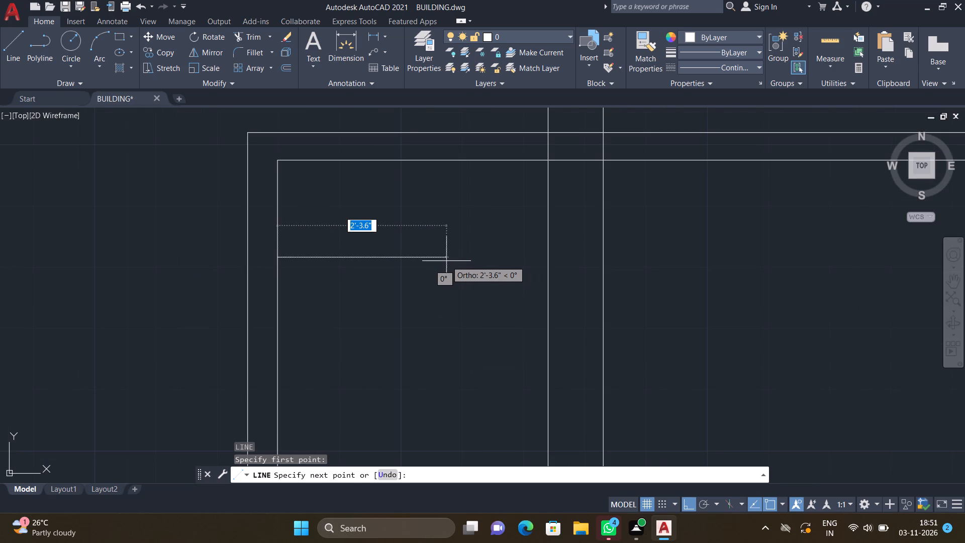
left_click(445, 259)
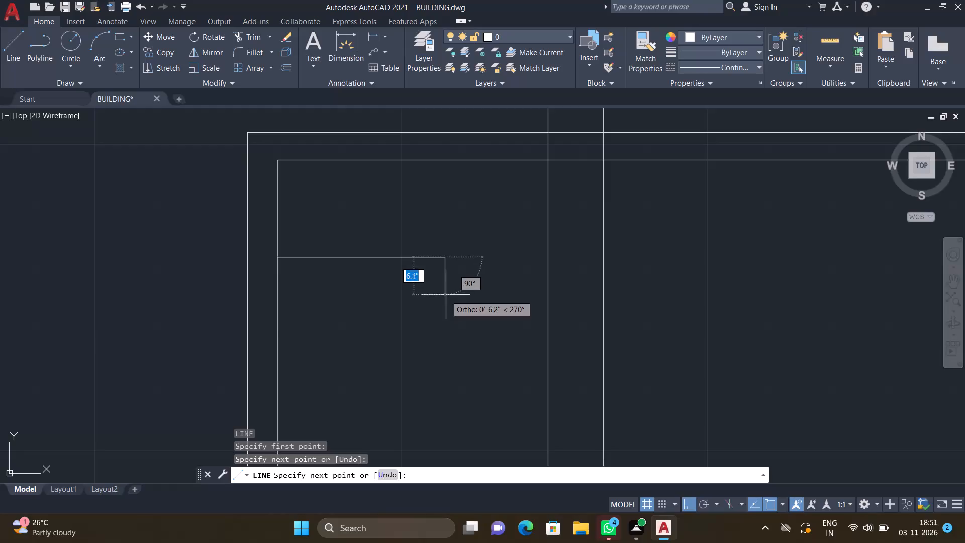
left_click(446, 290)
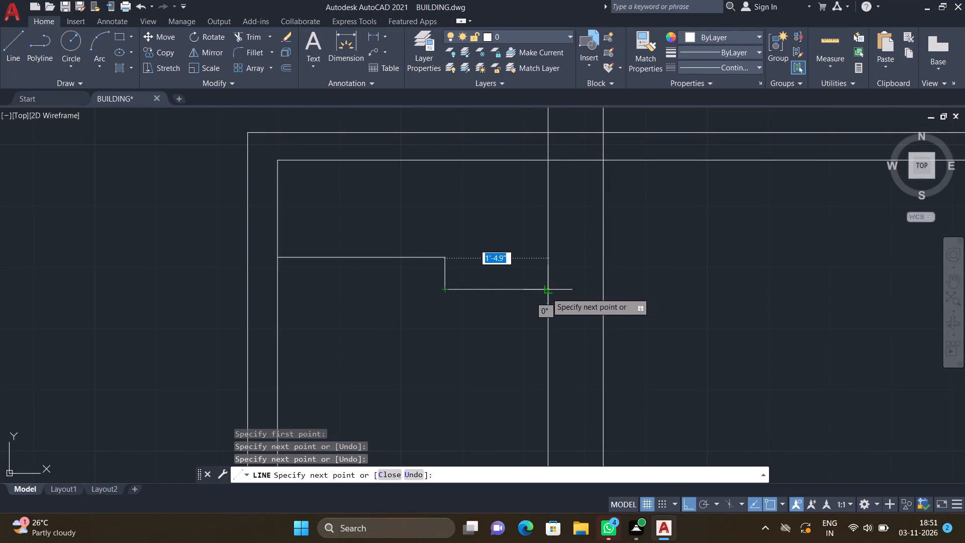
left_click(546, 293)
key("Return")
scroll(523, 281, "down", 5)
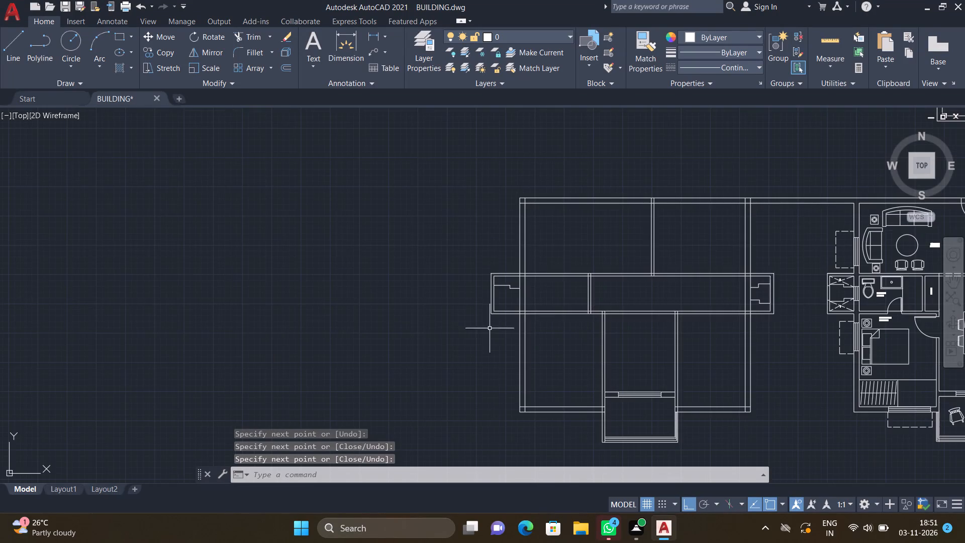
Draw a mirrored stepped line in the west projection's southern part: about 2'-3" east from the inner outline, 5" north, and east to the wall.
scroll(516, 303, "up", 3)
key("l")
key("Return")
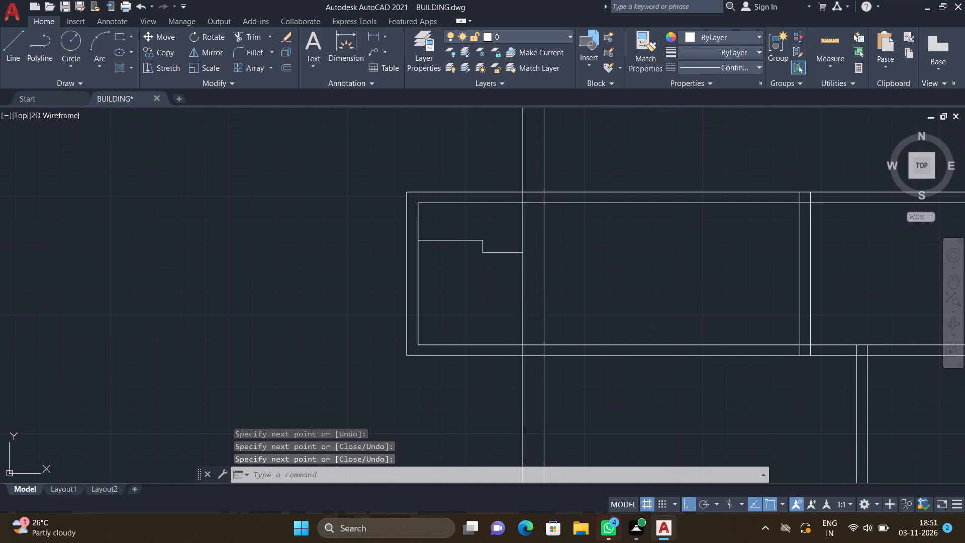
scroll(426, 312, "up", 1)
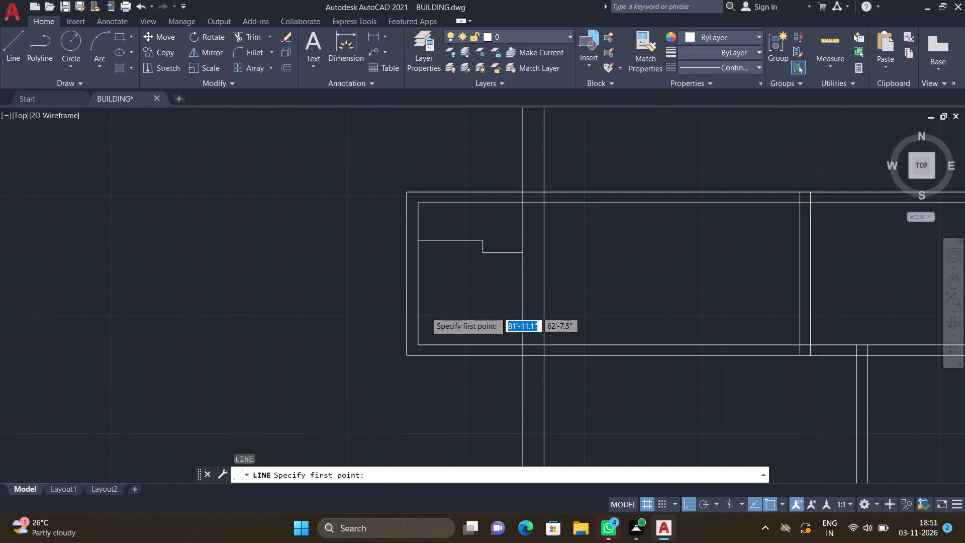
scroll(426, 311, "up", 1)
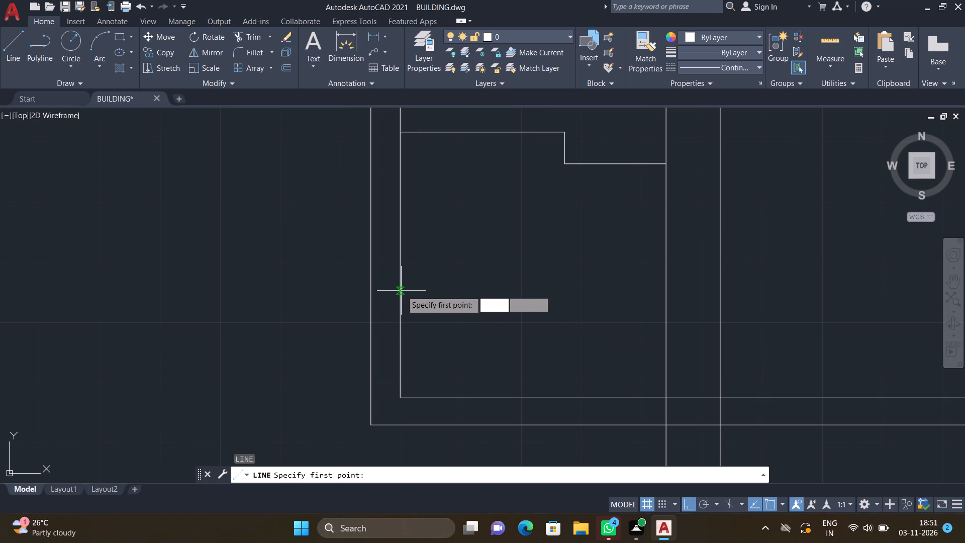
left_click(401, 290)
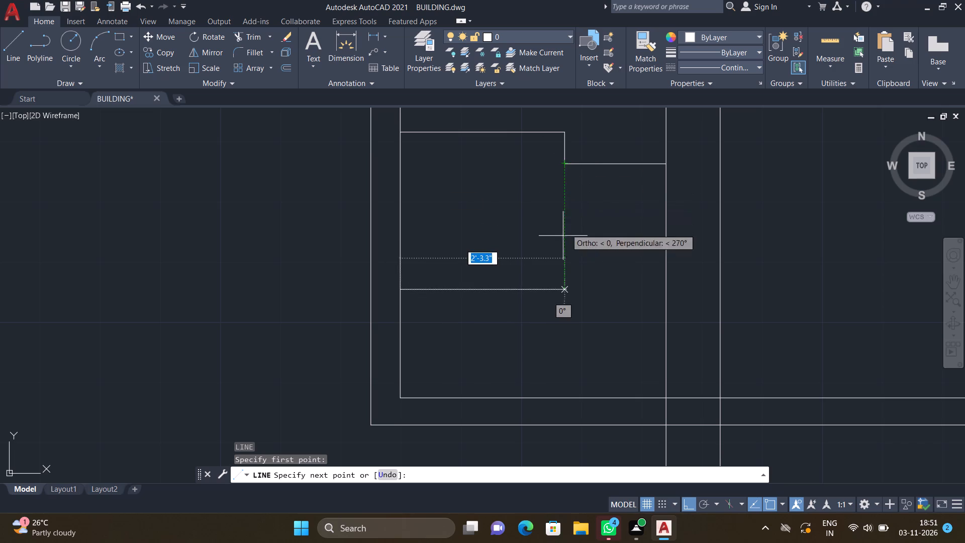
left_click_drag(563, 291, 563, 290)
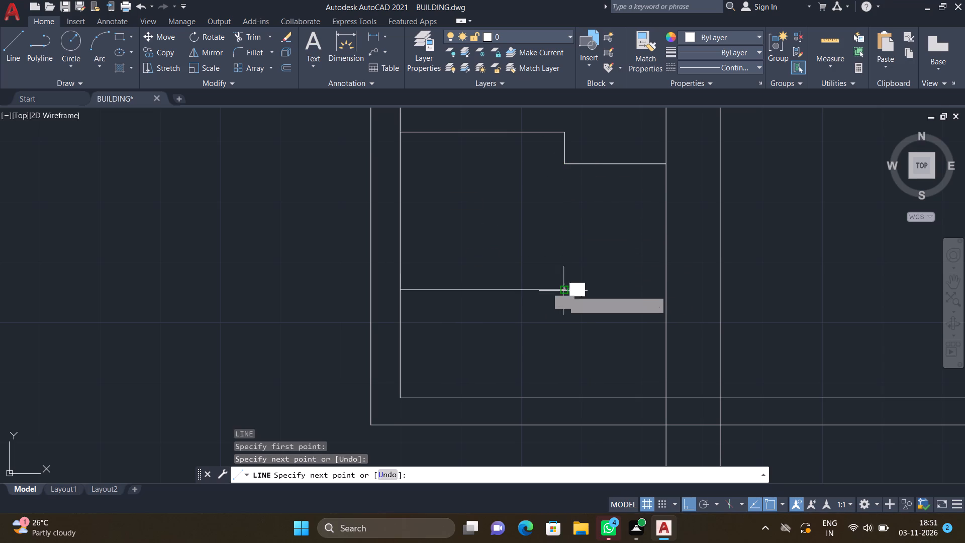
left_click_drag(563, 290, 562, 286)
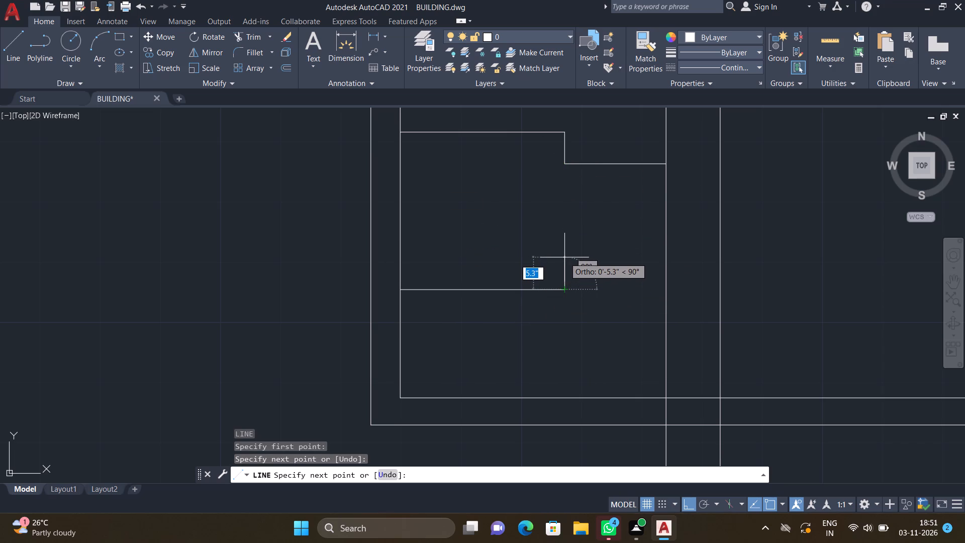
scroll(564, 257, "up", 1)
left_click(564, 259)
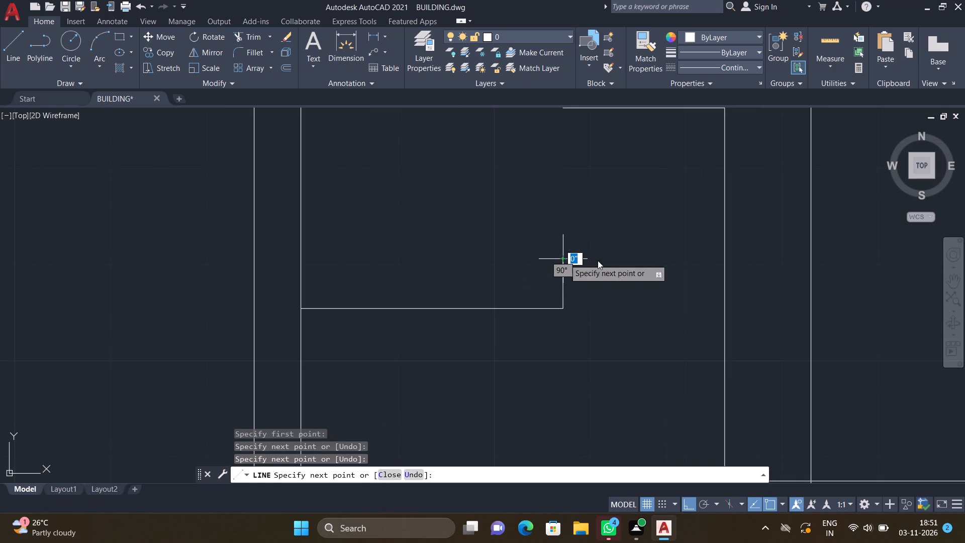
left_click(723, 259)
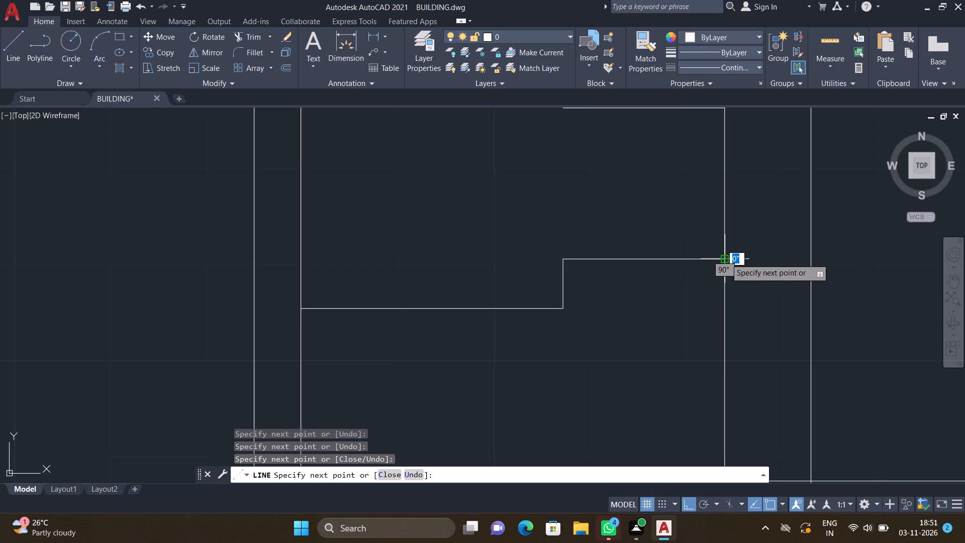
key("Return")
Draw a line about 4.9" long between the west projection's inner and outer outlines, just south of the northern stepped line's west end.
scroll(706, 244, "down", 5)
scroll(581, 259, "down", 1)
scroll(637, 244, "up", 6)
key("l")
key("Return")
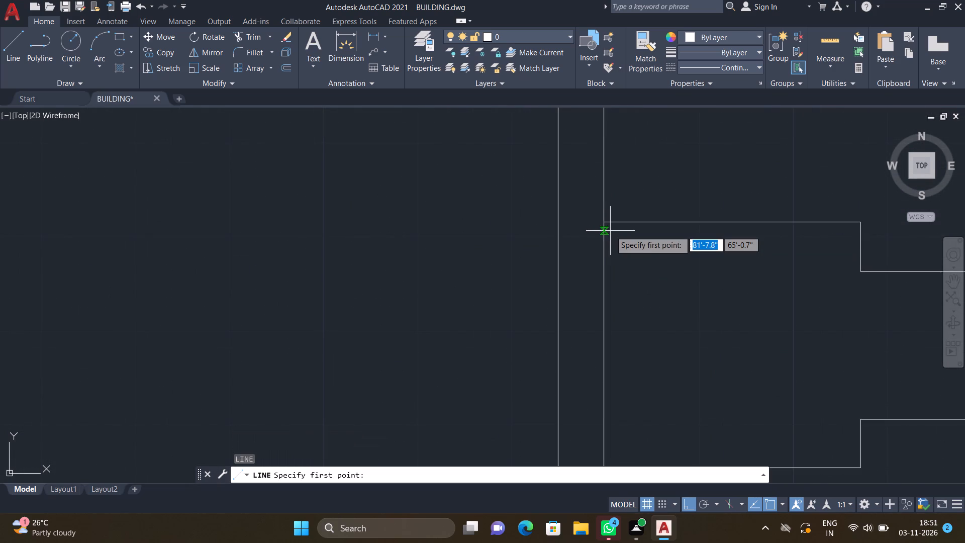
scroll(599, 241, "up", 1)
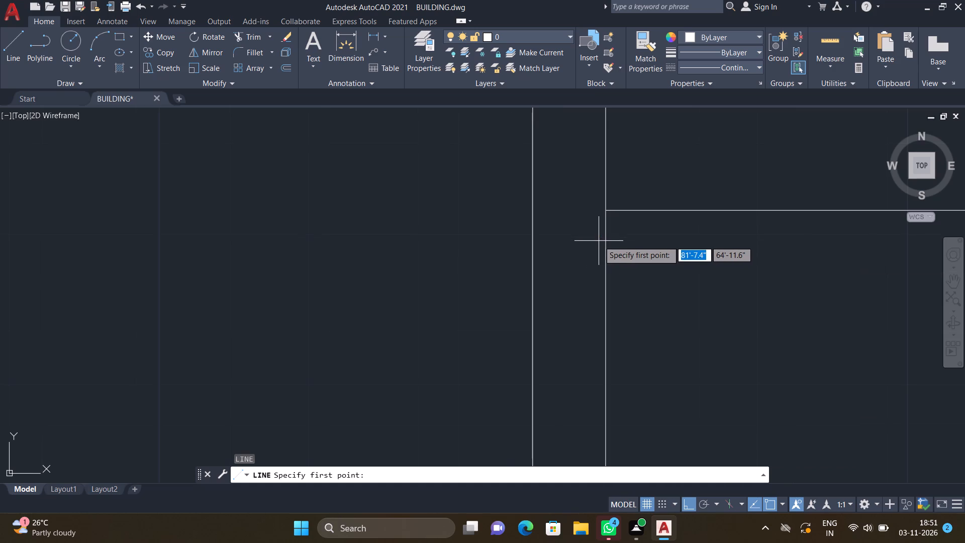
left_click(606, 239)
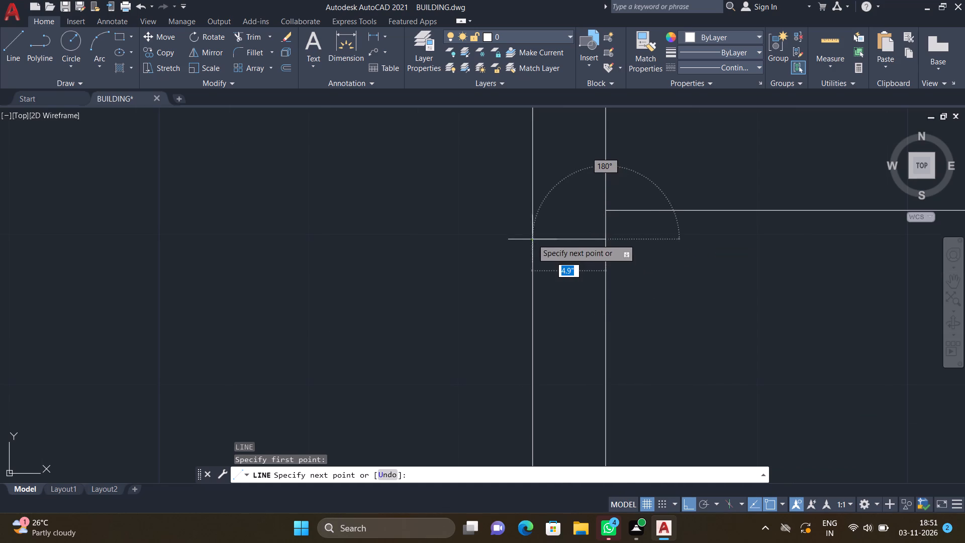
left_click(532, 239)
key("Return")
Draw a line about 4.9" long between the west projection's inner and outer outlines, just north of the southern stepped line's west end.
scroll(532, 239, "down", 3)
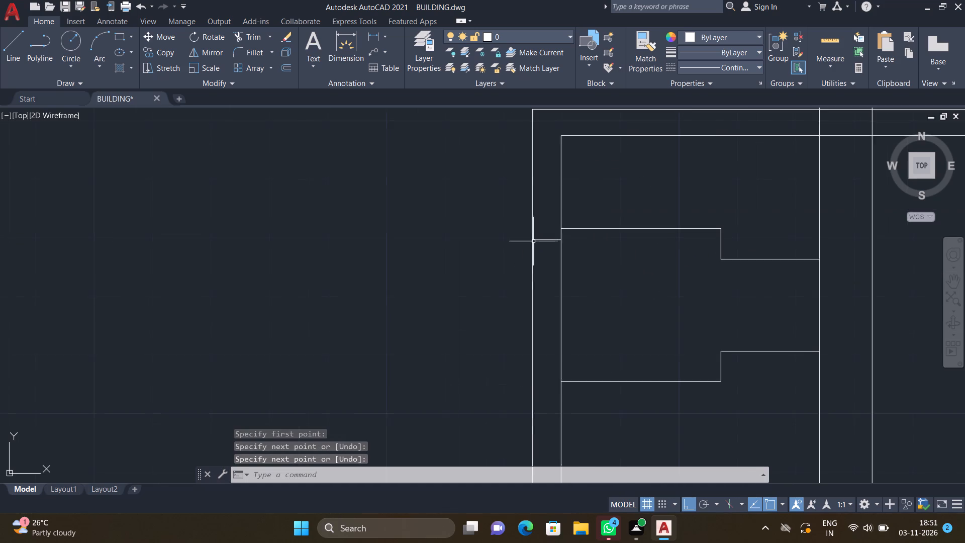
scroll(539, 302, "down", 1)
scroll(544, 332, "up", 2)
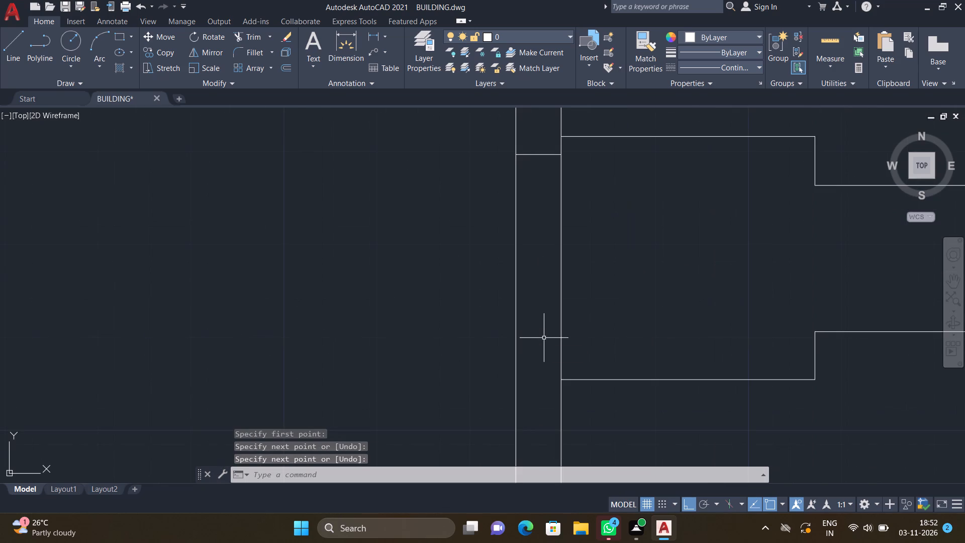
key("l")
key("Return")
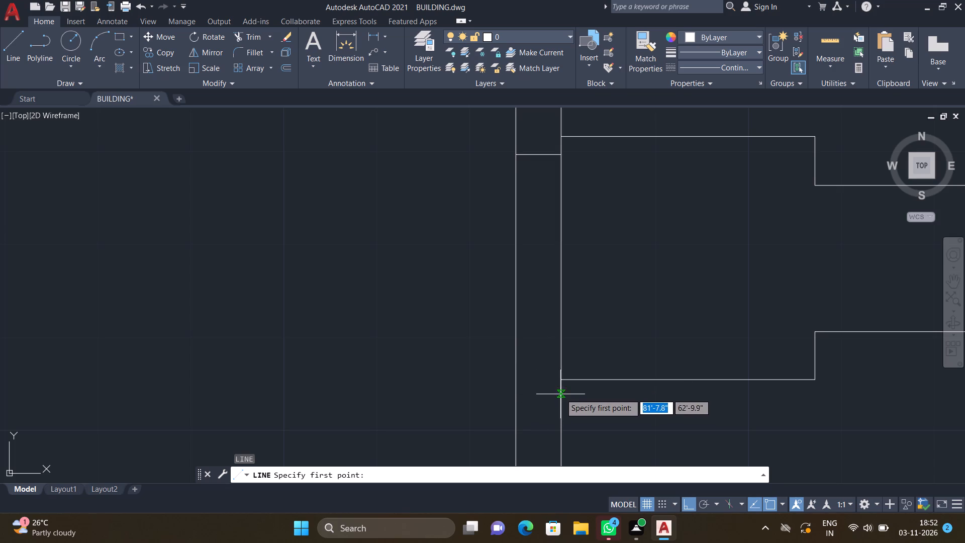
scroll(562, 389, "up", 1)
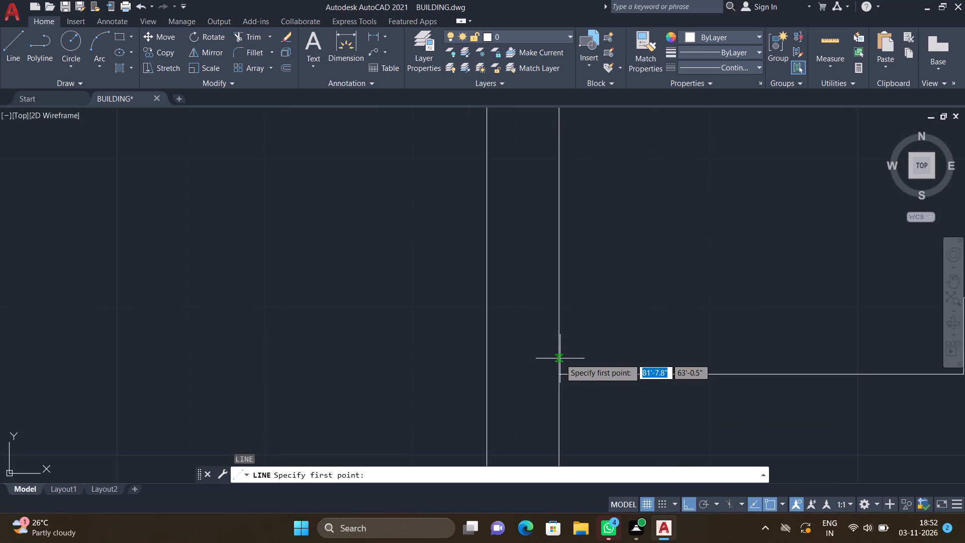
left_click(559, 357)
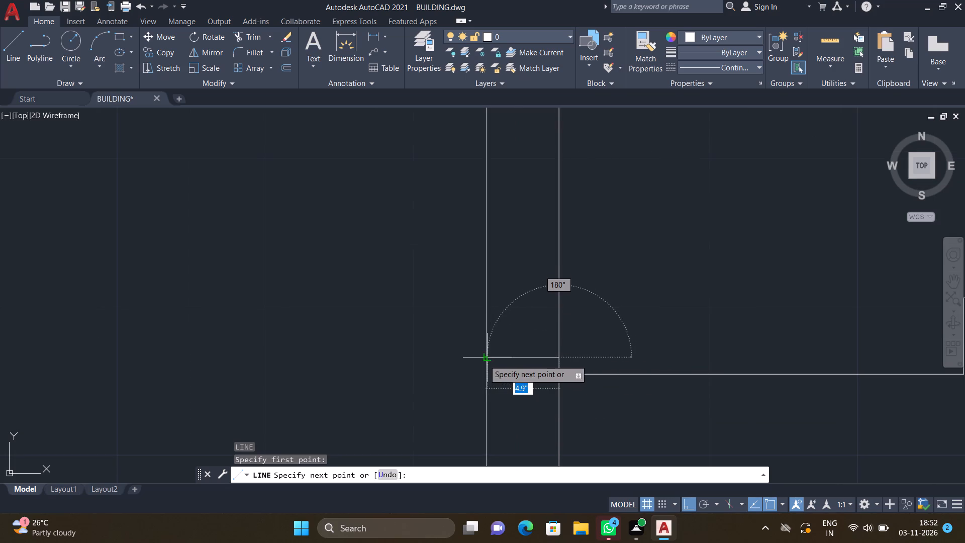
left_click(485, 359)
key("Return")
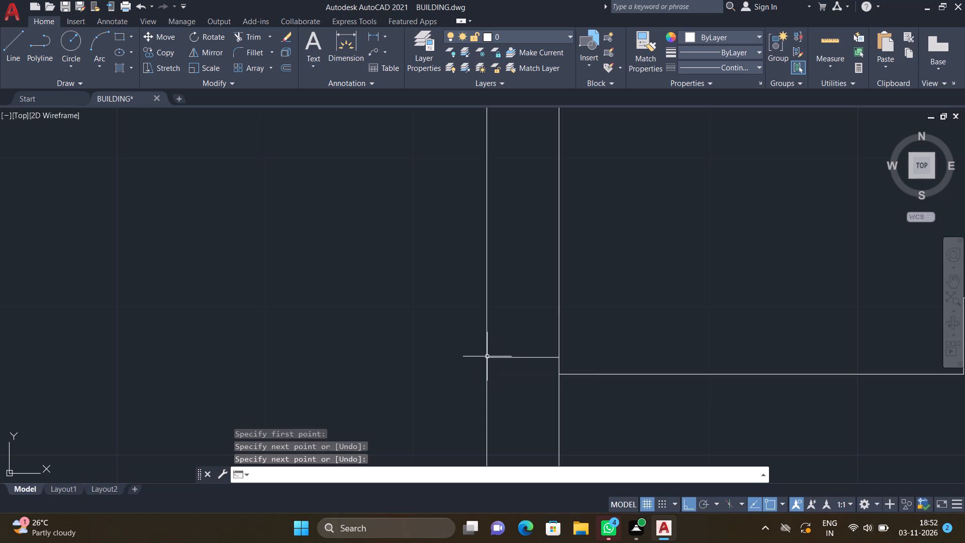
Draw a narrow rectangular outline on the northern partition's west face: a short run west, about 4' south, and back east to the partition.
scroll(485, 356, "down", 4)
scroll(415, 358, "down", 4)
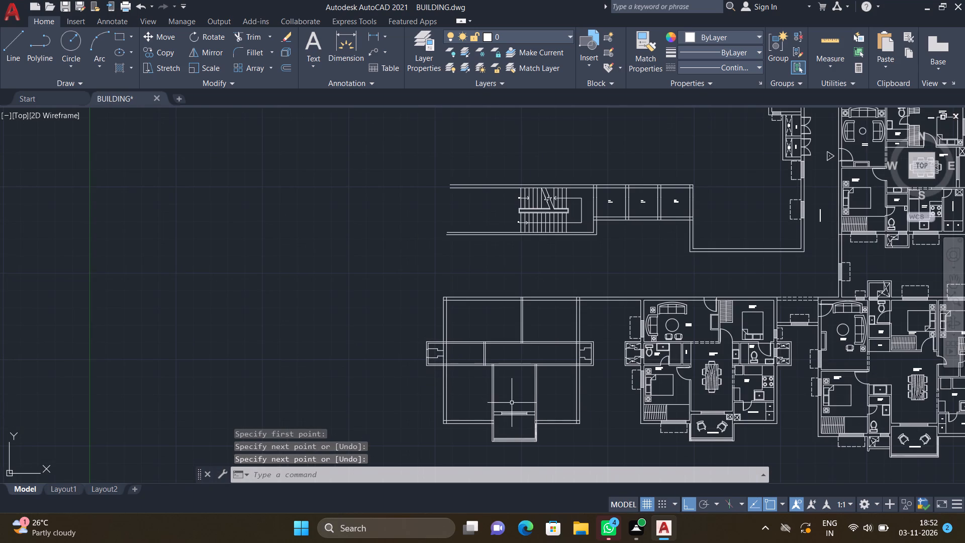
scroll(510, 431, "down", 2)
scroll(509, 447, "up", 3)
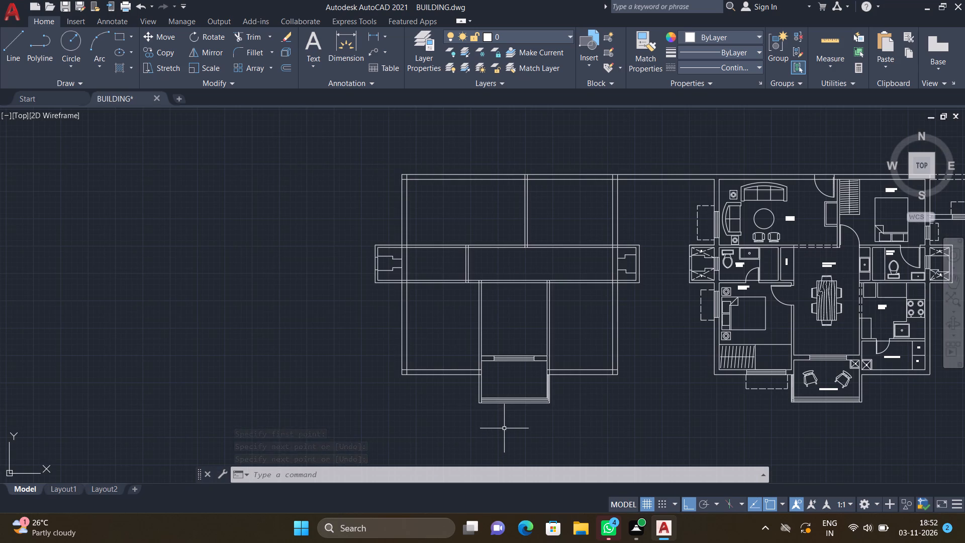
scroll(503, 427, "down", 2)
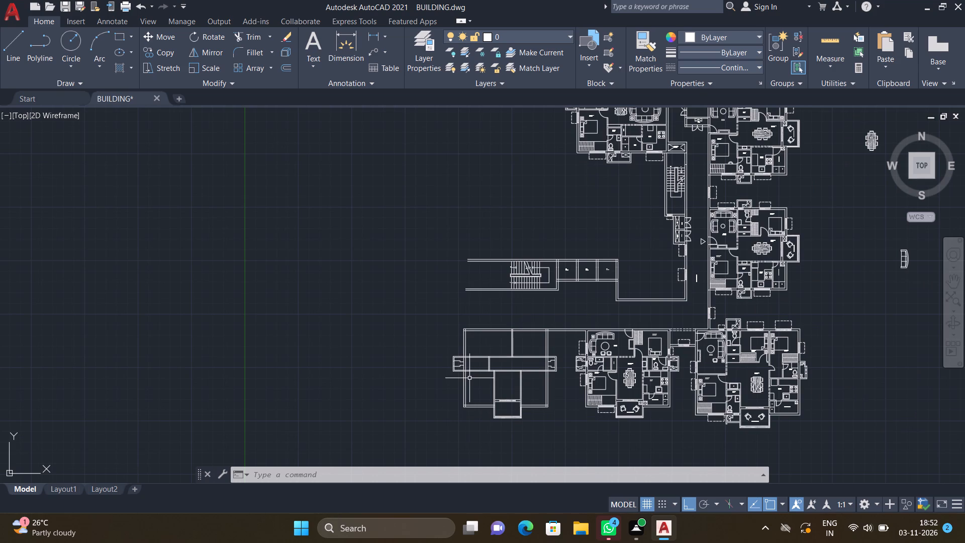
scroll(473, 373, "up", 2)
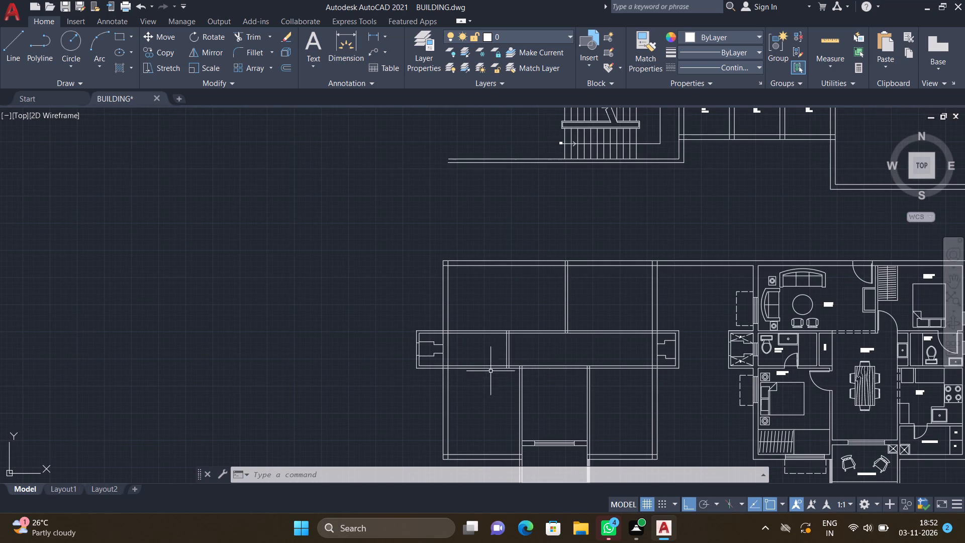
key("l")
key("Return")
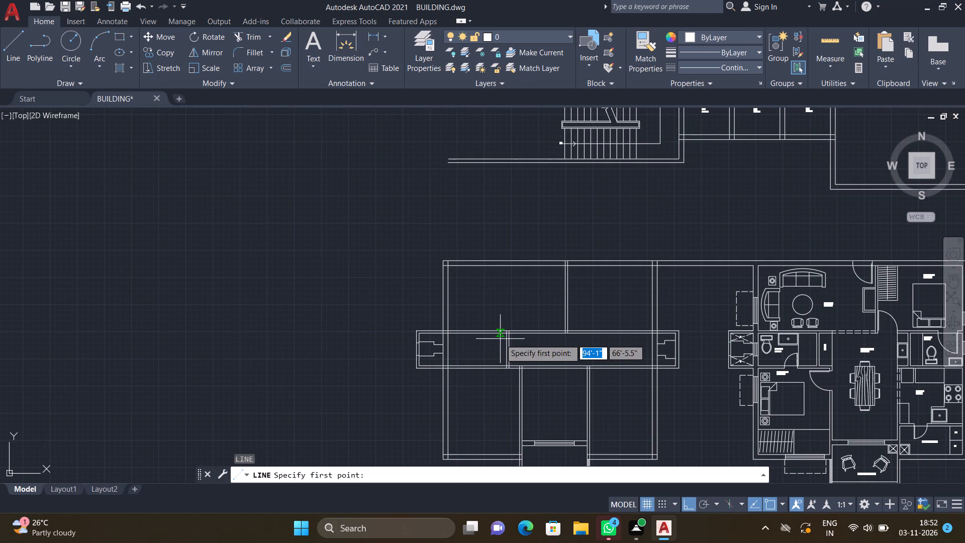
scroll(575, 289, "up", 2)
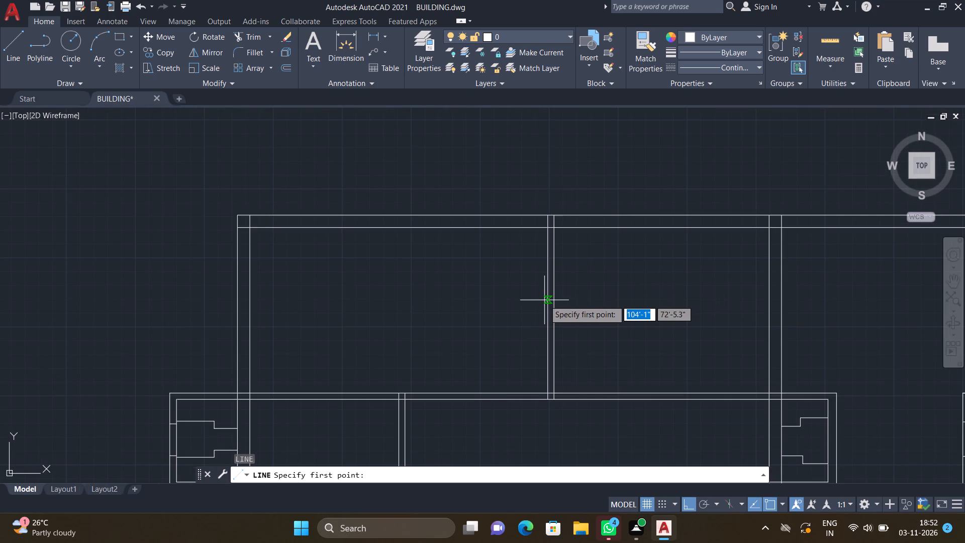
left_click(547, 283)
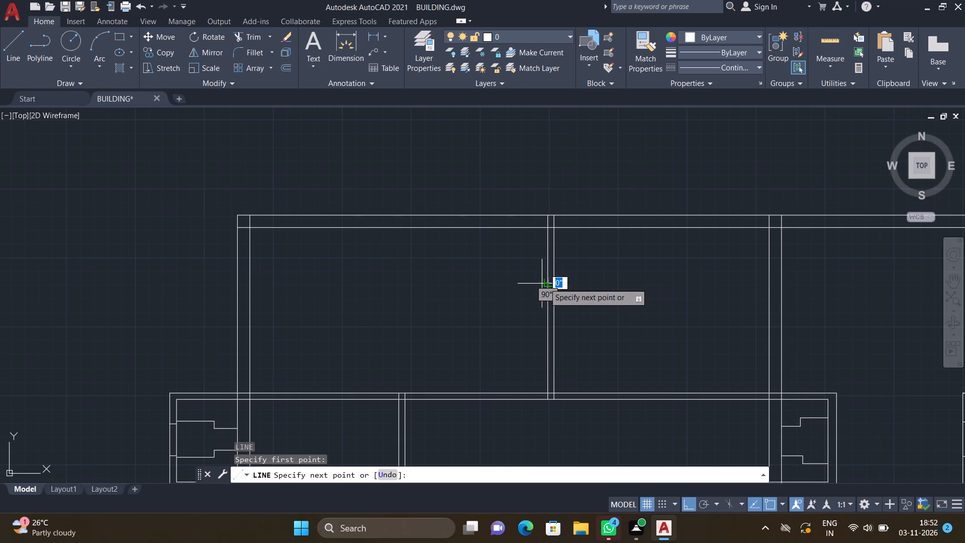
left_click(526, 290)
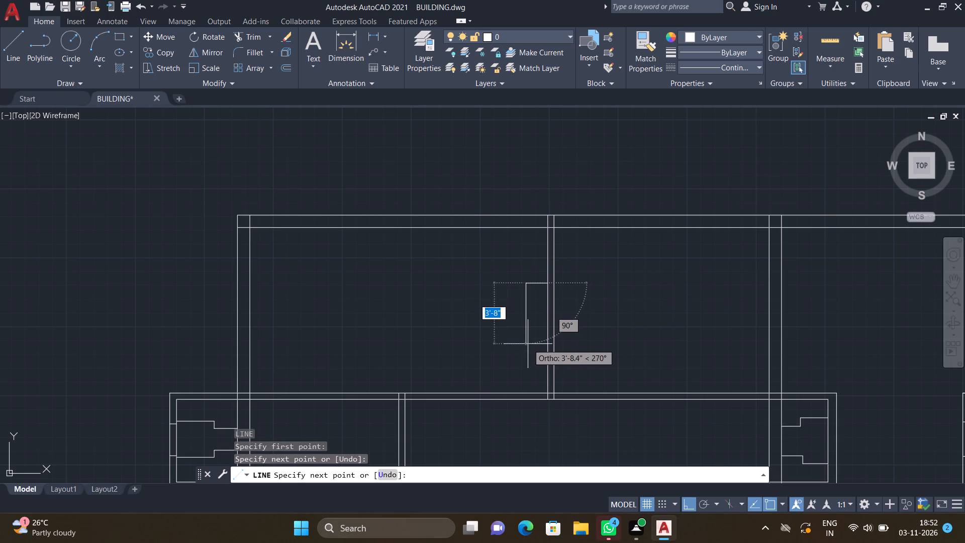
scroll(528, 343, "up", 1)
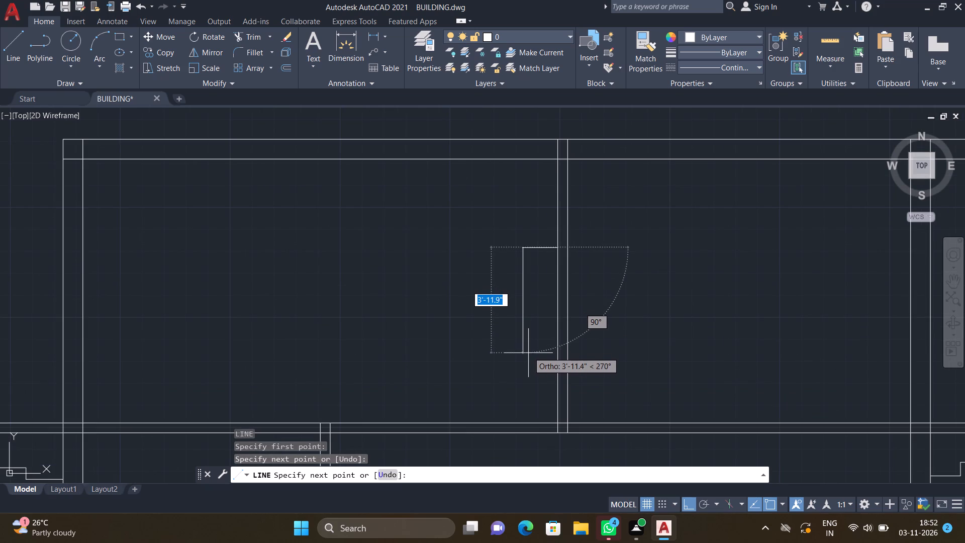
left_click(528, 354)
left_click(557, 354)
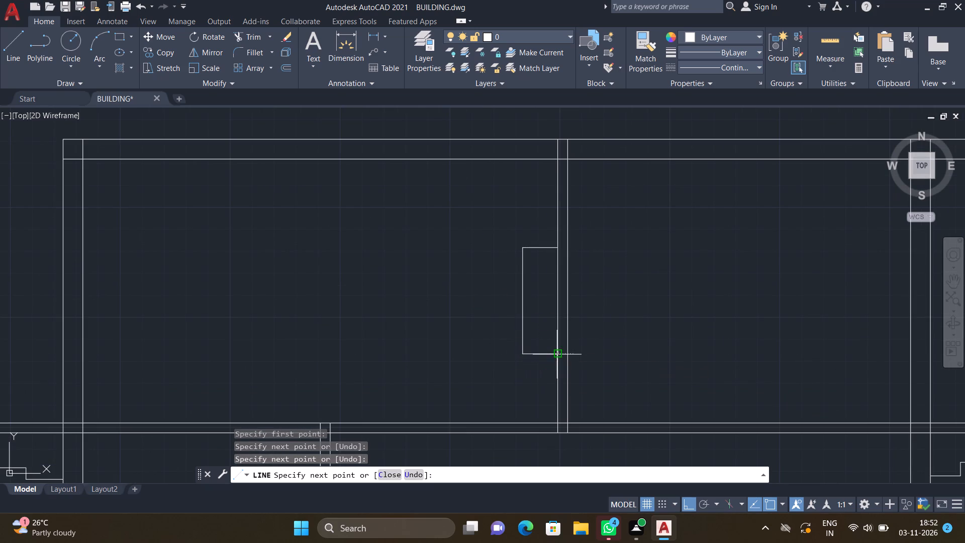
key("Return")
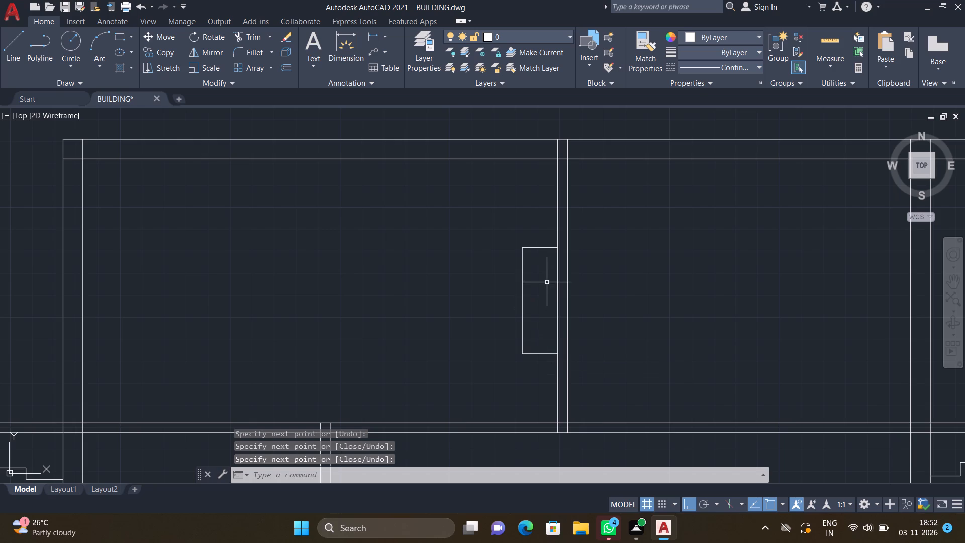
Draw an inner outline inside the rectangle on the northern partition's west face: about 1' west, south, and about 1' back east to the partition.
scroll(548, 278, "up", 2)
key("l")
key("Return")
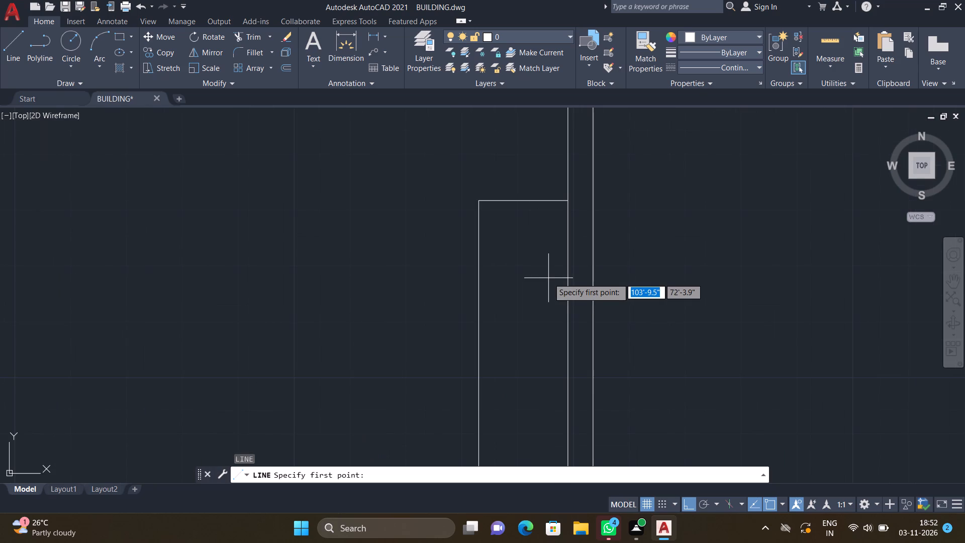
left_click(566, 224)
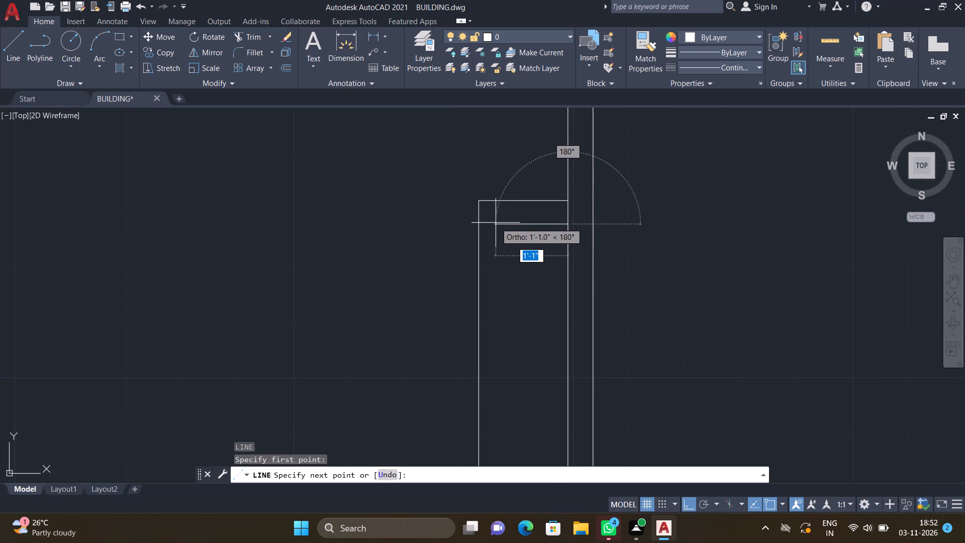
left_click(499, 225)
scroll(508, 309, "down", 3)
scroll(510, 347, "up", 2)
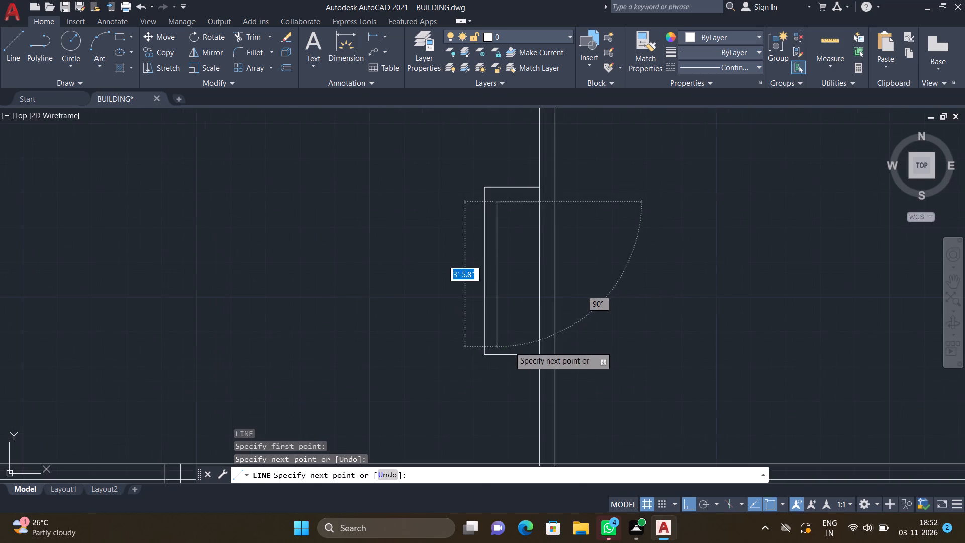
scroll(496, 344, "up", 2)
left_click(495, 340)
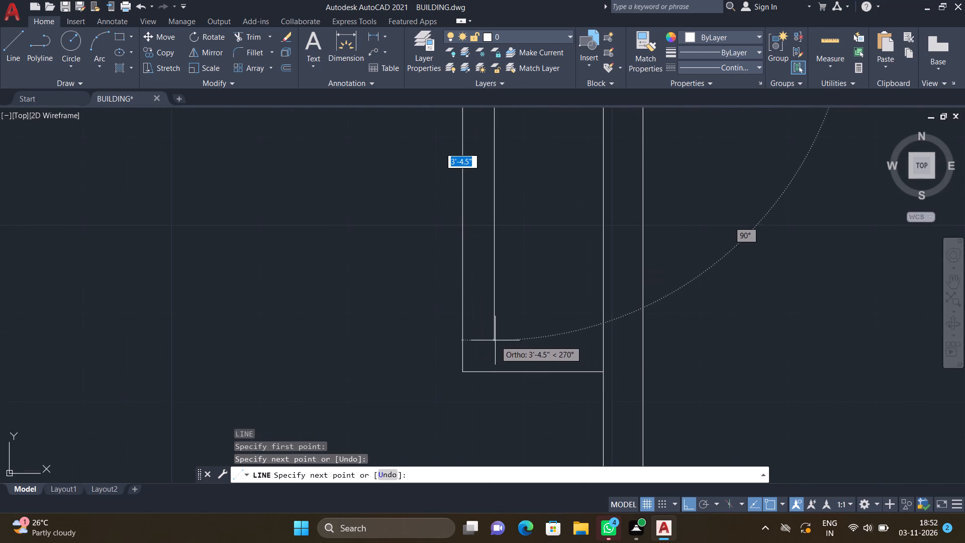
left_click(601, 341)
key("Return")
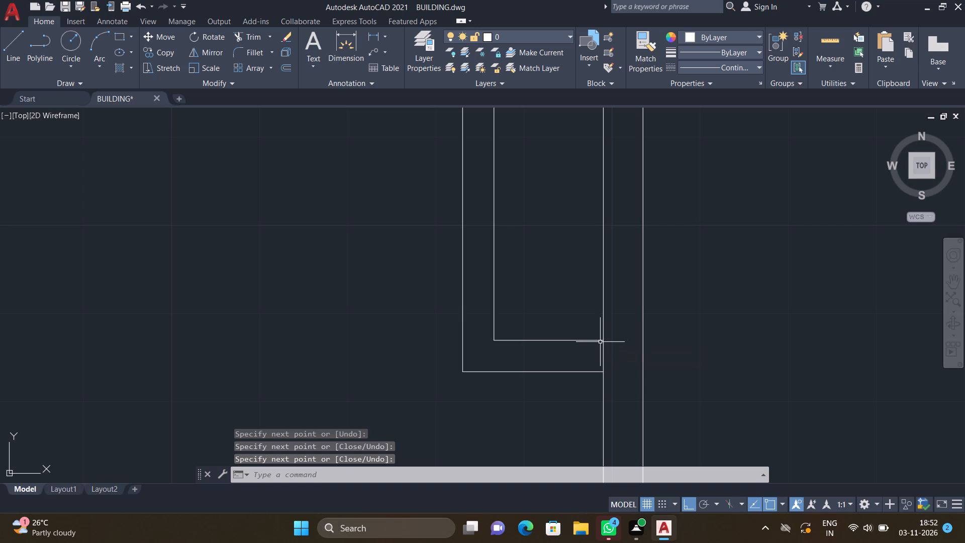
Draw a north-south line across the middle band between its inner wall lines, a short distance west of the existing cross partition.
key("l")
key("Return")
scroll(600, 343, "down", 4)
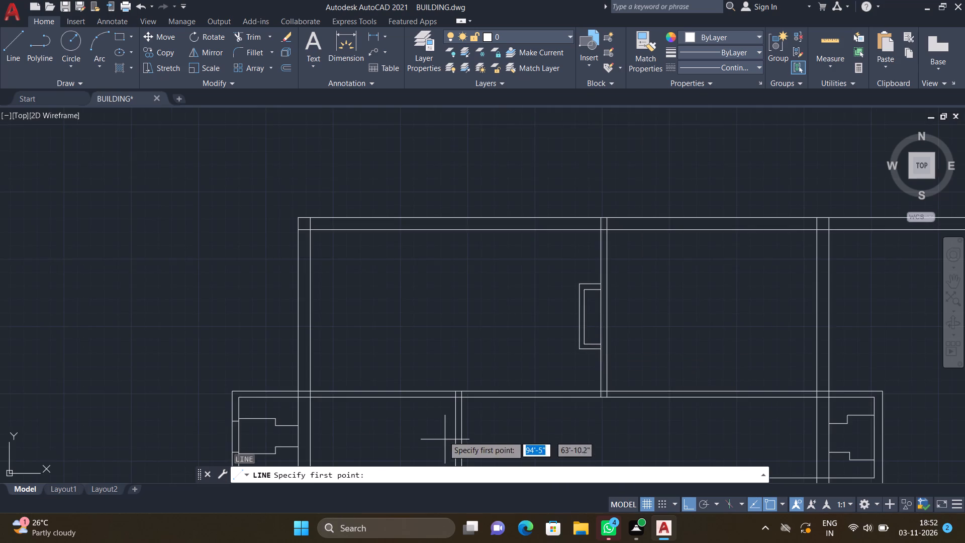
scroll(442, 435, "down", 4)
scroll(404, 473, "up", 5)
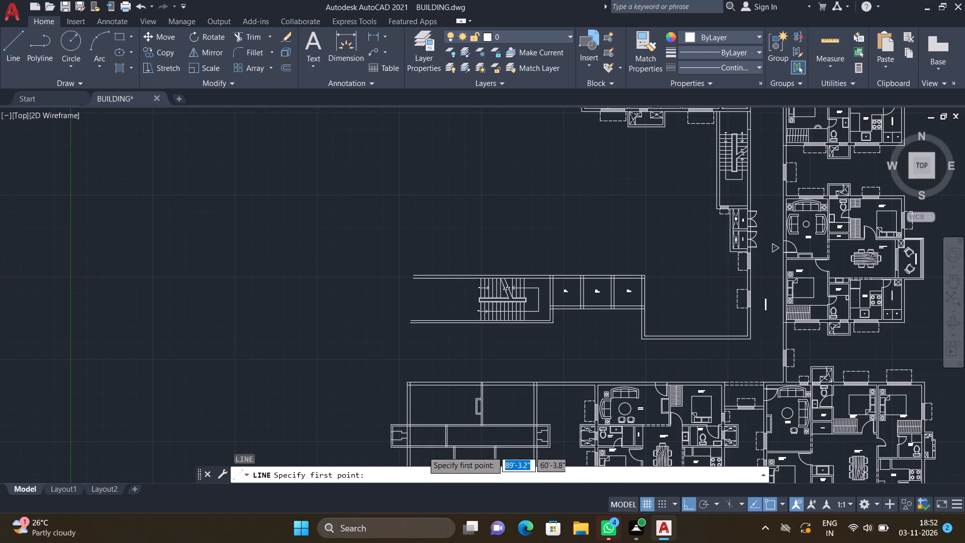
scroll(423, 451, "up", 2)
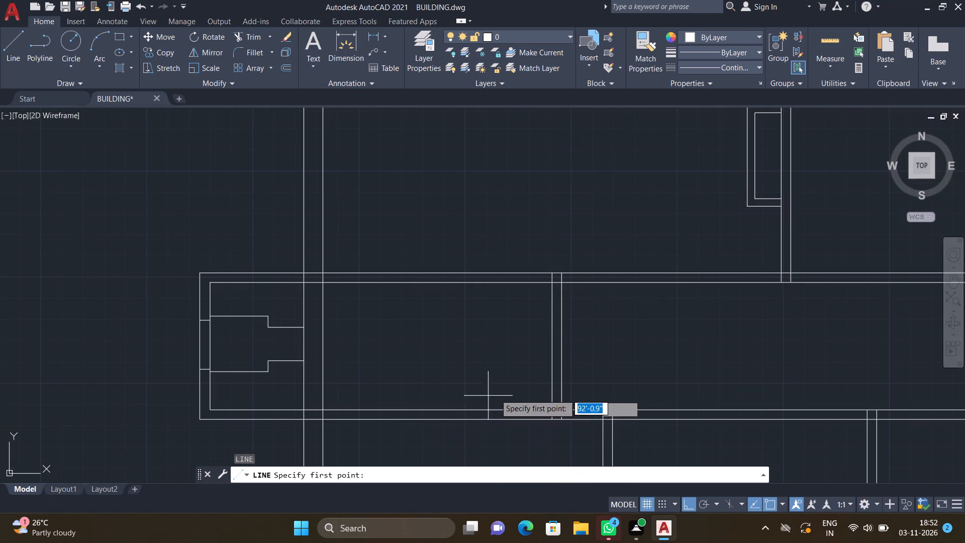
scroll(518, 385, "down", 2)
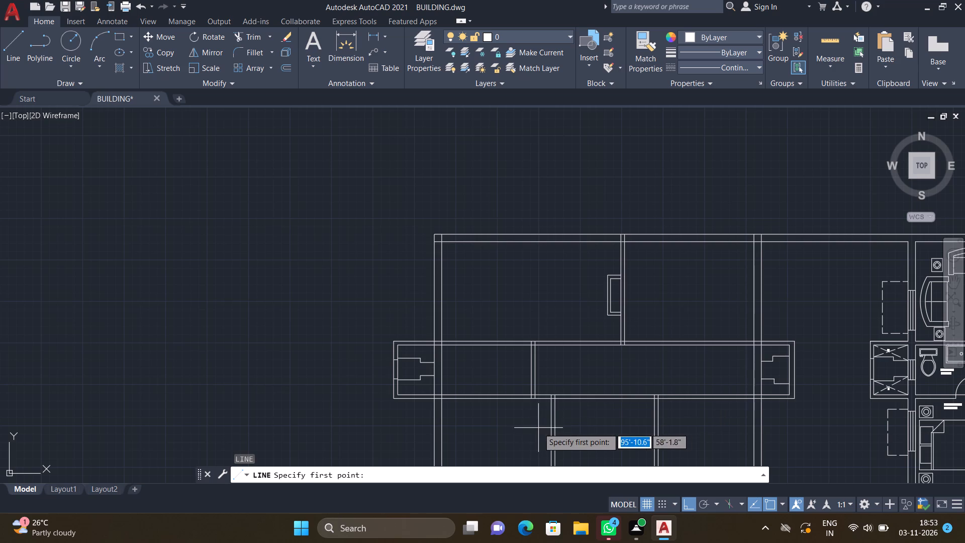
scroll(512, 376, "up", 3)
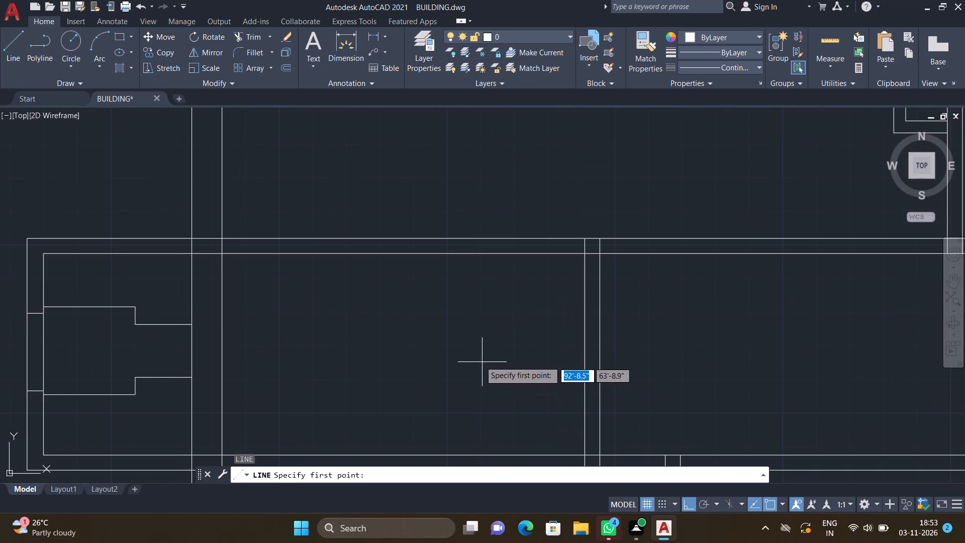
left_click(489, 253)
scroll(488, 415, "down", 2)
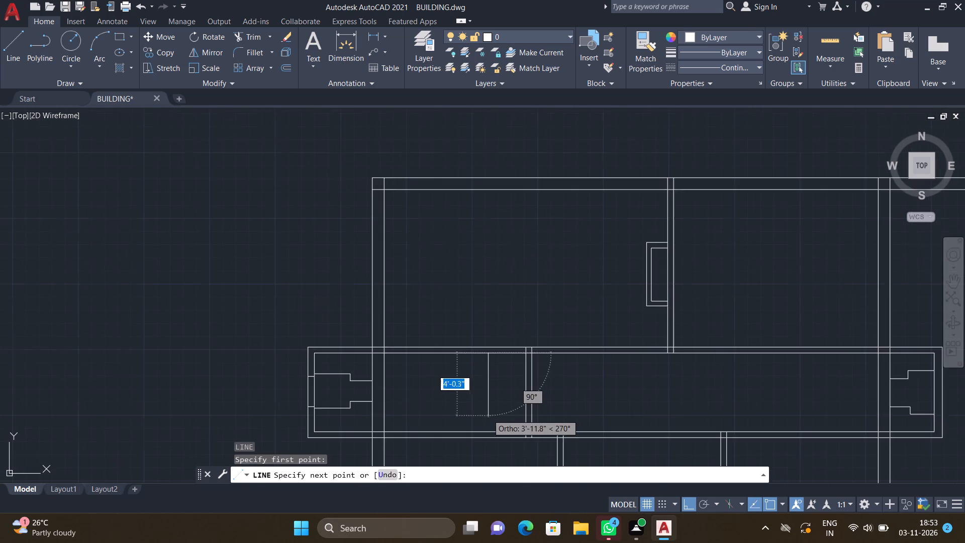
scroll(489, 424, "up", 2)
left_click(481, 441)
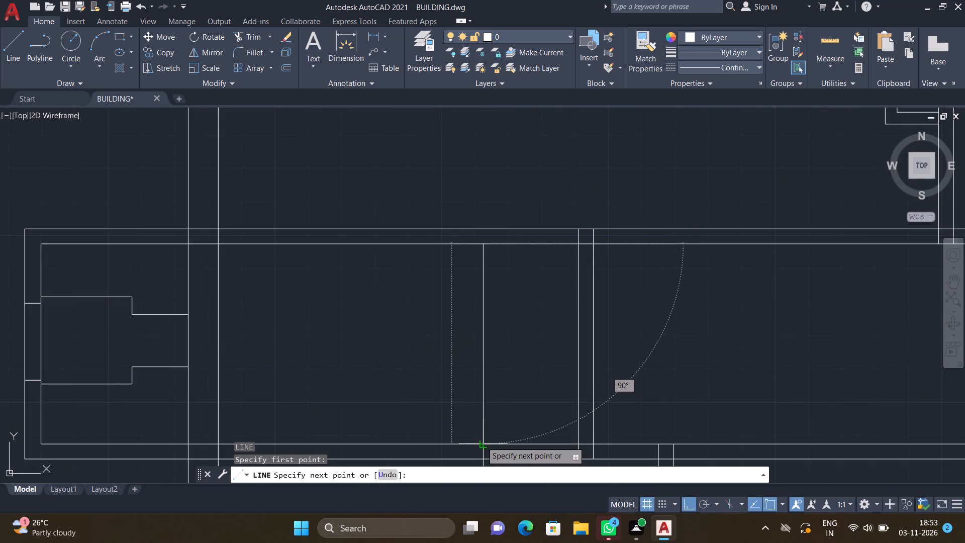
key("Return")
Draw a line about 5'-4.5" north from the western southern partition's east face across the middle band to its outer north wall line.
scroll(481, 439, "down", 1)
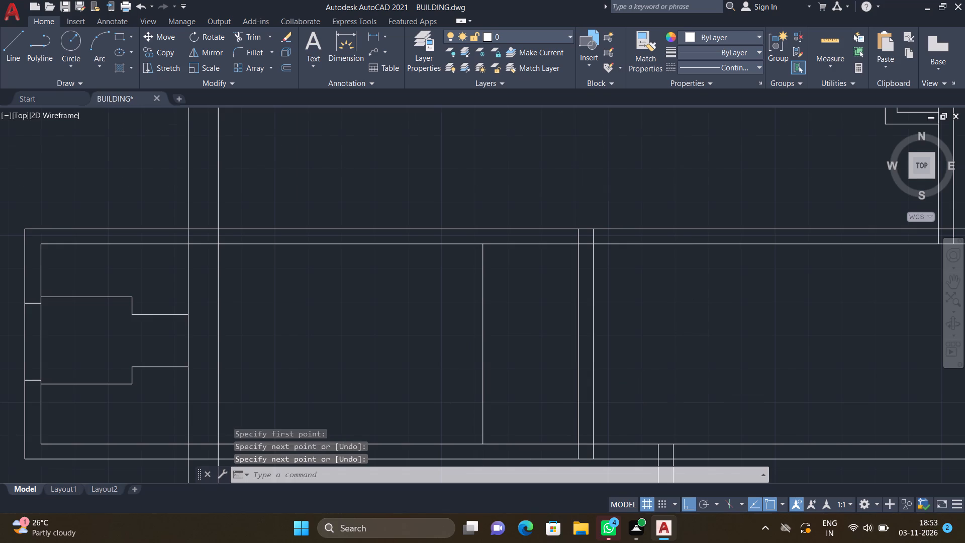
scroll(481, 439, "down", 1)
scroll(541, 443, "down", 1)
scroll(474, 405, "down", 2)
scroll(517, 433, "up", 3)
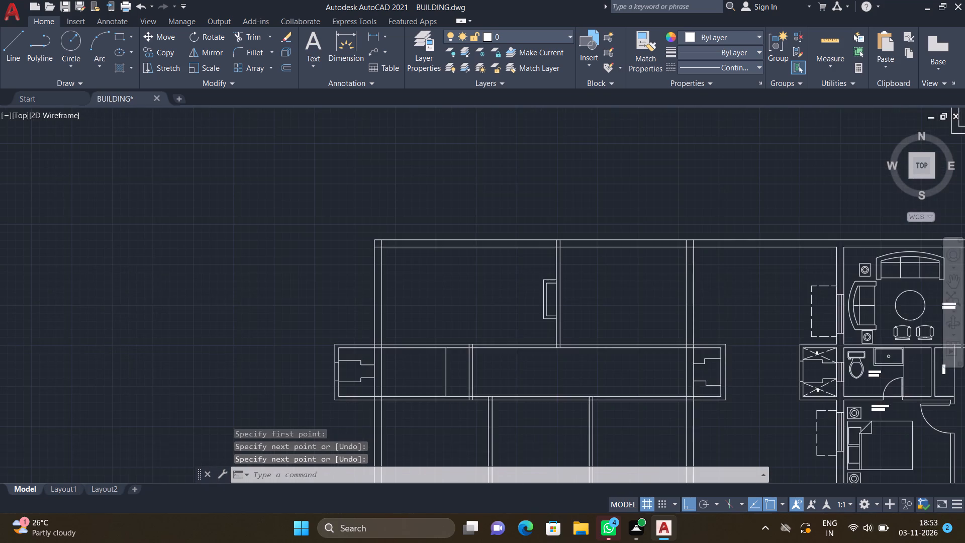
scroll(510, 433, "down", 3)
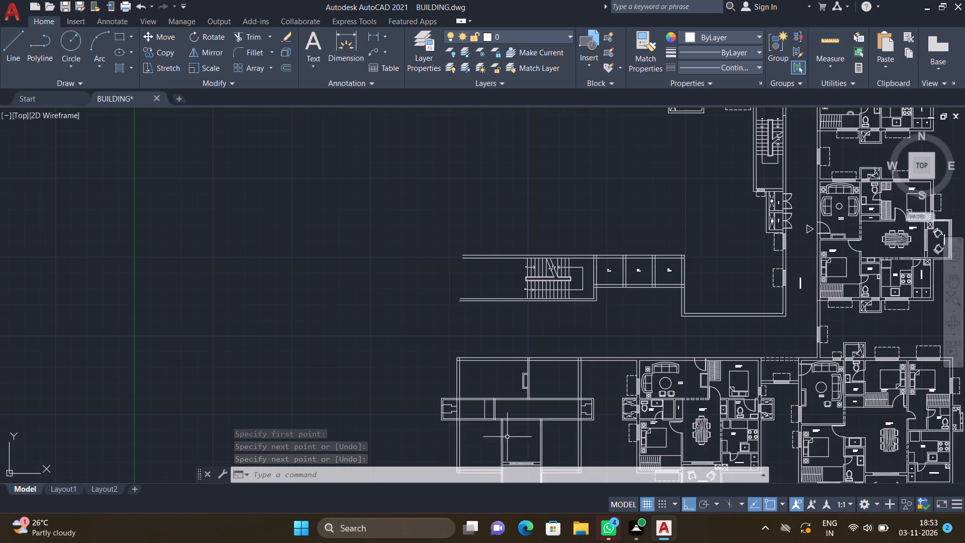
scroll(497, 451, "up", 3)
key("l")
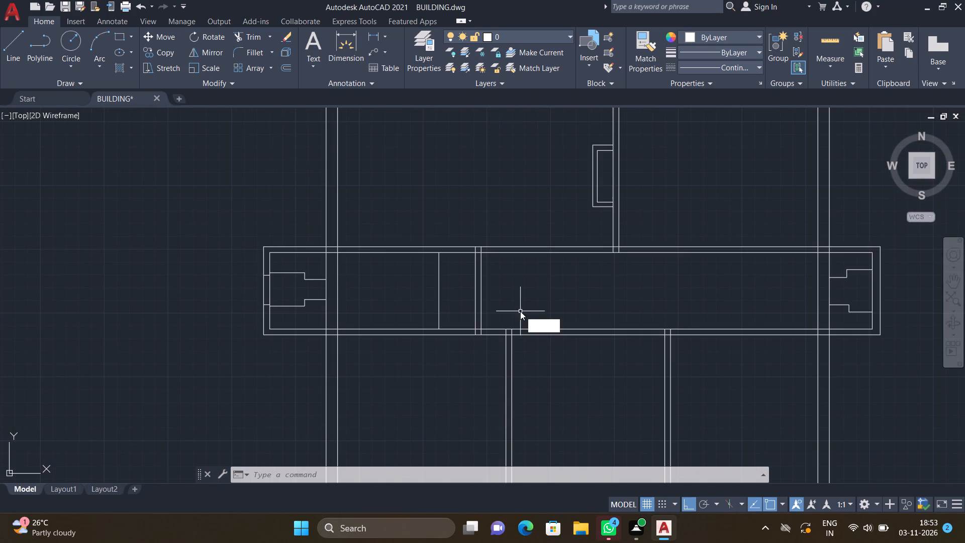
key("Return")
scroll(513, 333, "up", 1)
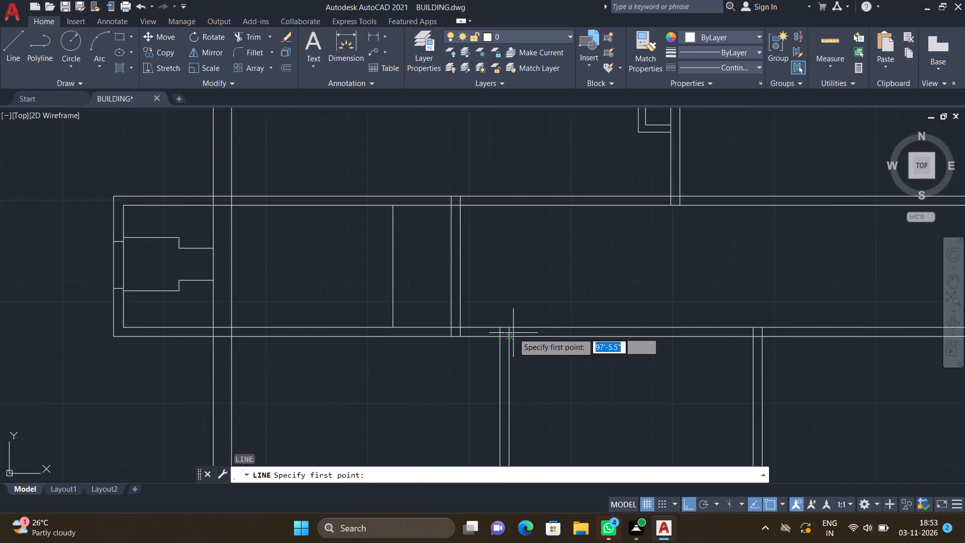
left_click(511, 327)
scroll(510, 197, "up", 1)
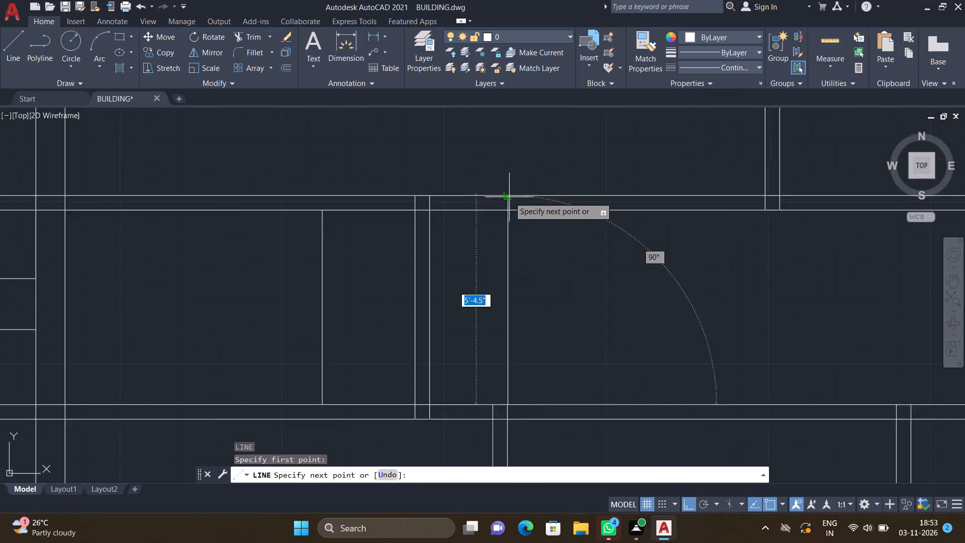
scroll(509, 197, "up", 1)
left_click(503, 196)
key("Return")
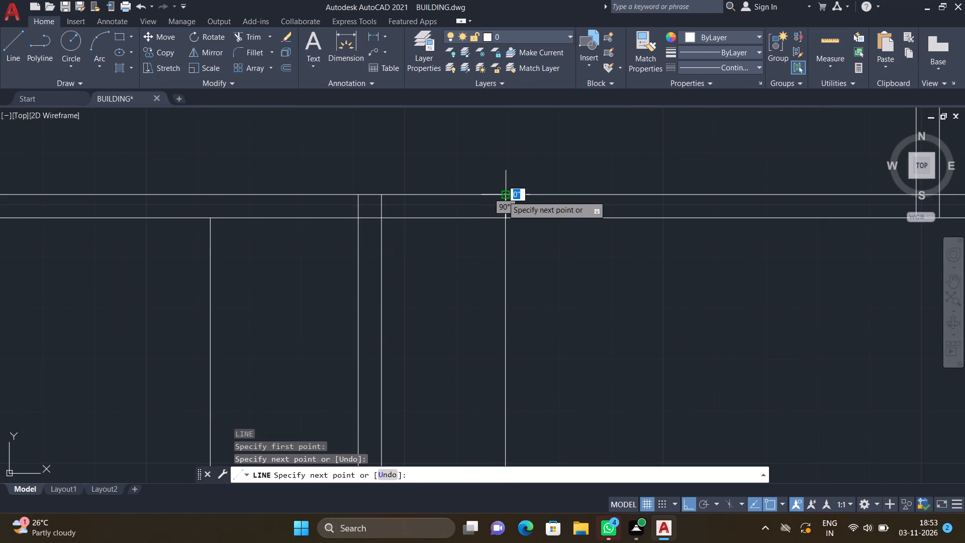
scroll(558, 262, "down", 1)
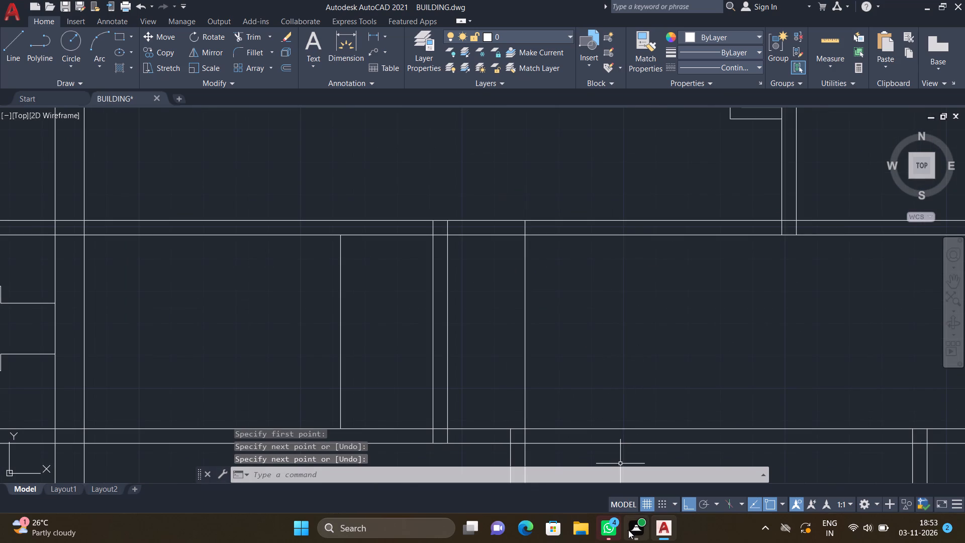
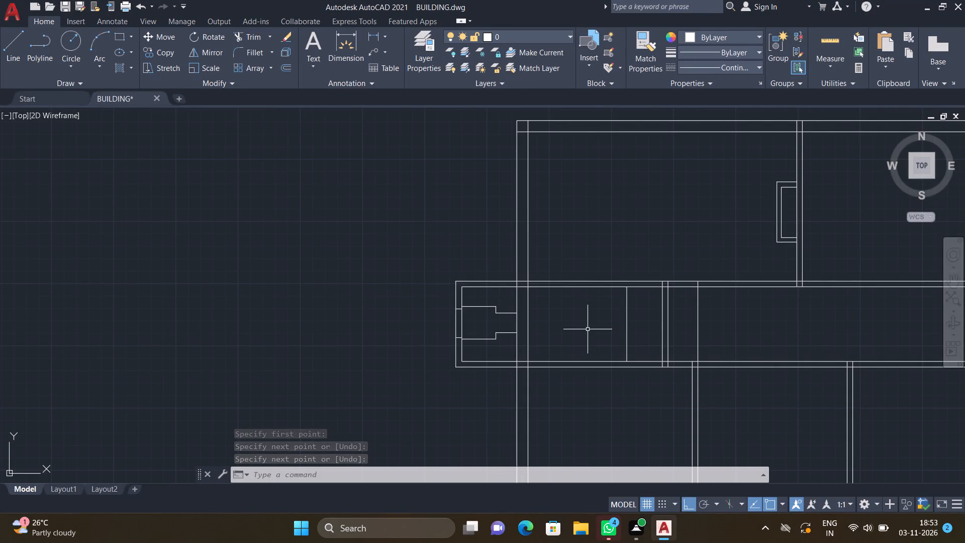
Draw an east-west line across the southwestern room, from the west wall's inner face to the partition, about 4' north of the inner south wall line.
scroll(588, 329, "up", 2)
key("l")
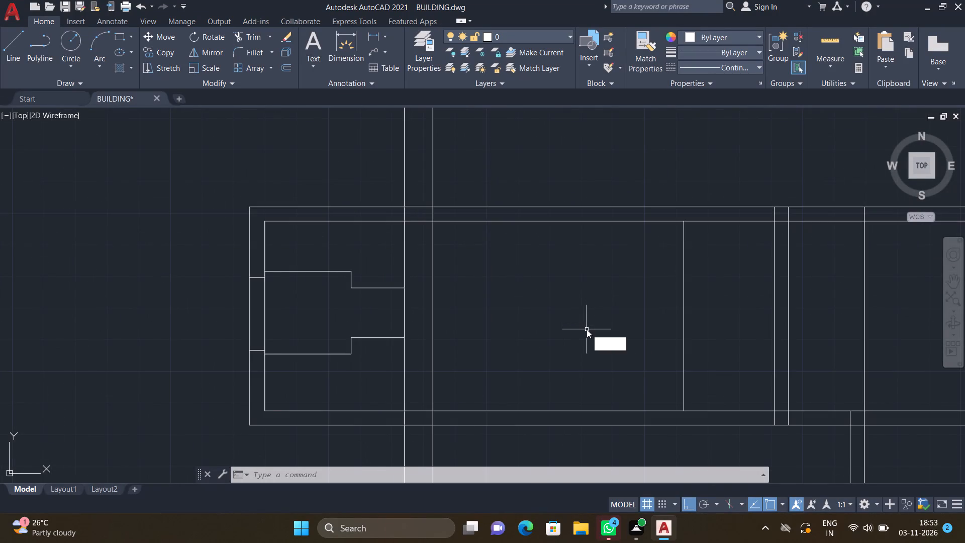
key("Return")
scroll(583, 326, "down", 2)
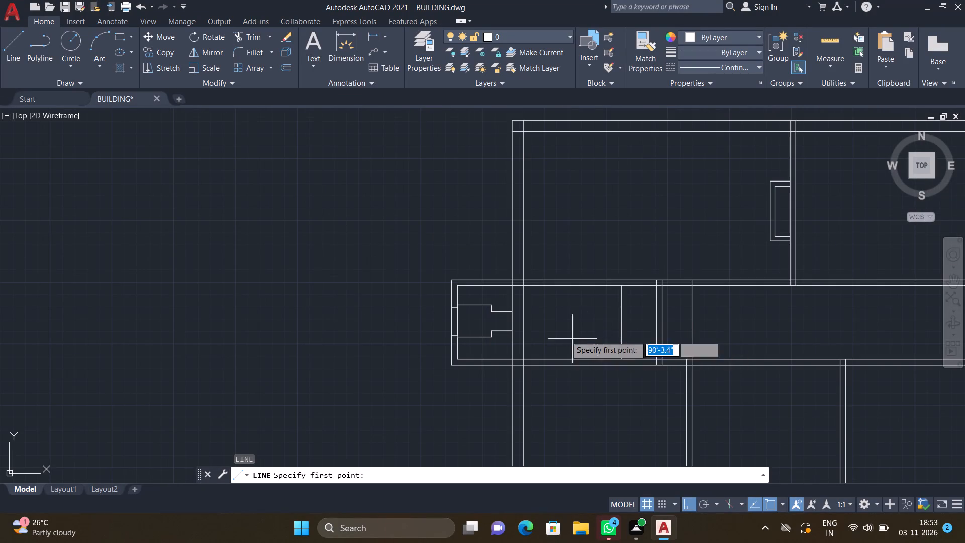
scroll(533, 315, "down", 2)
scroll(518, 403, "up", 3)
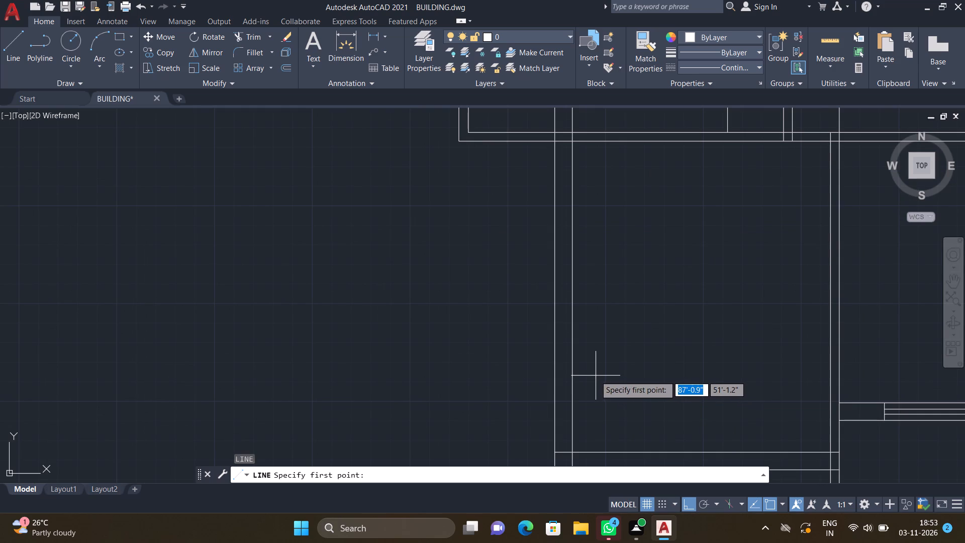
scroll(589, 372, "down", 1)
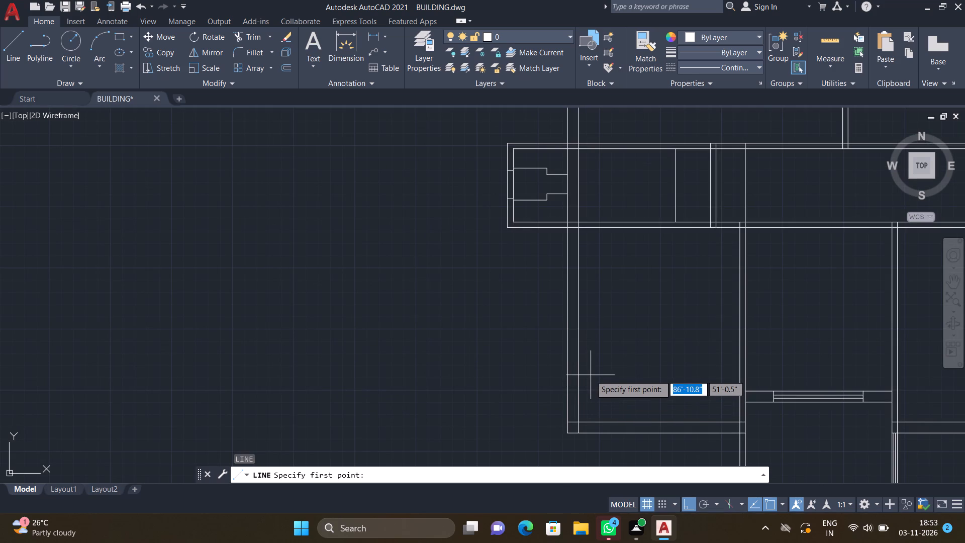
scroll(580, 367, "up", 1)
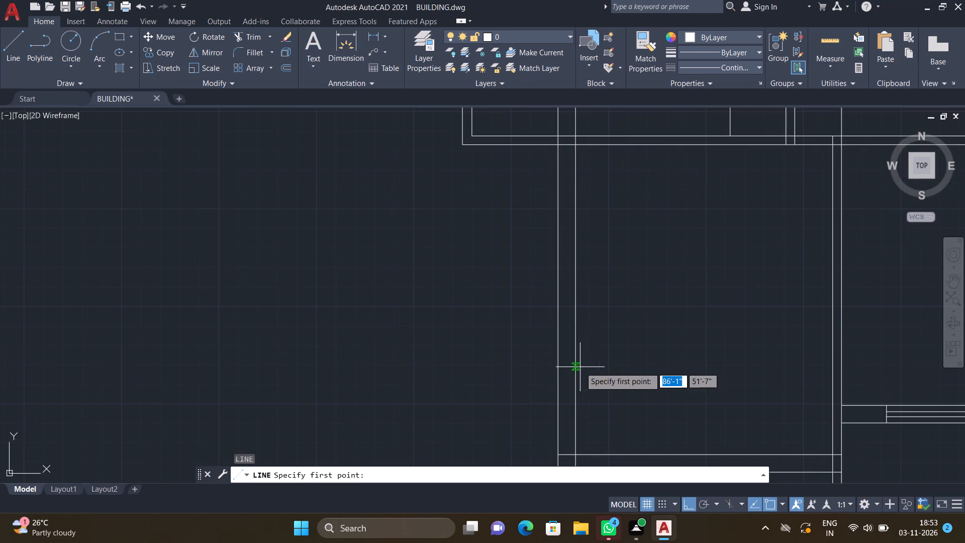
left_click(575, 359)
scroll(790, 383, "down", 1)
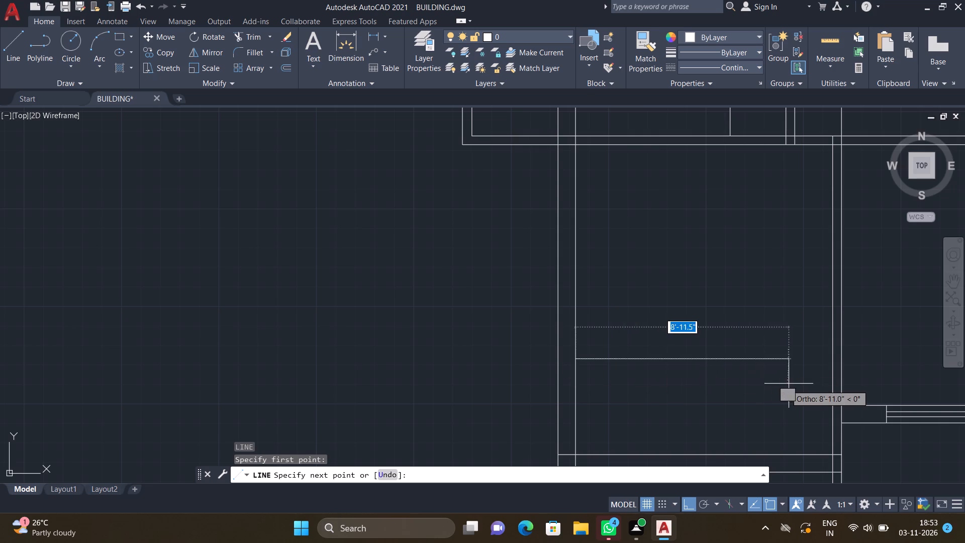
scroll(811, 374, "up", 2)
left_click(821, 357)
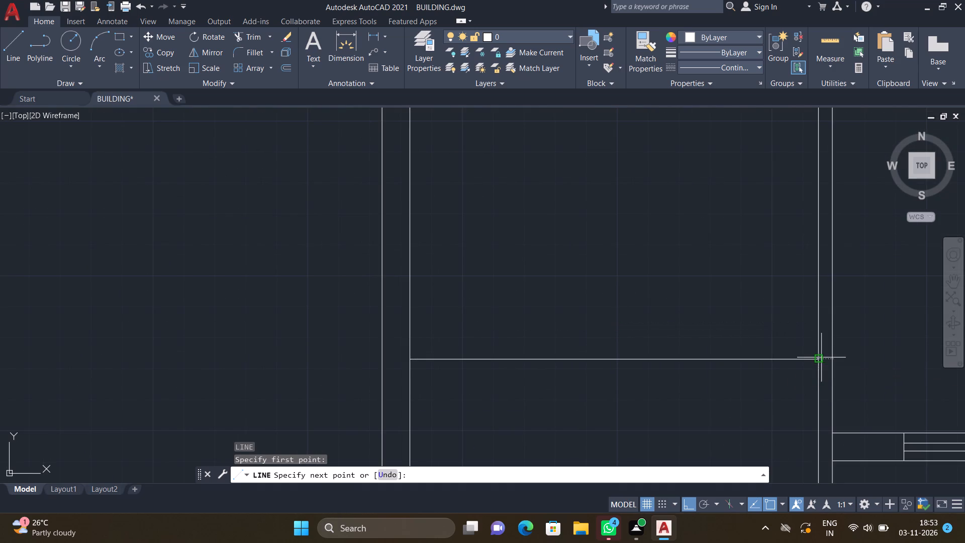
key("Return")
Draw a north-south line about 4' long from near the middle of the new cross line to the inner south wall line.
scroll(792, 351, "down", 3)
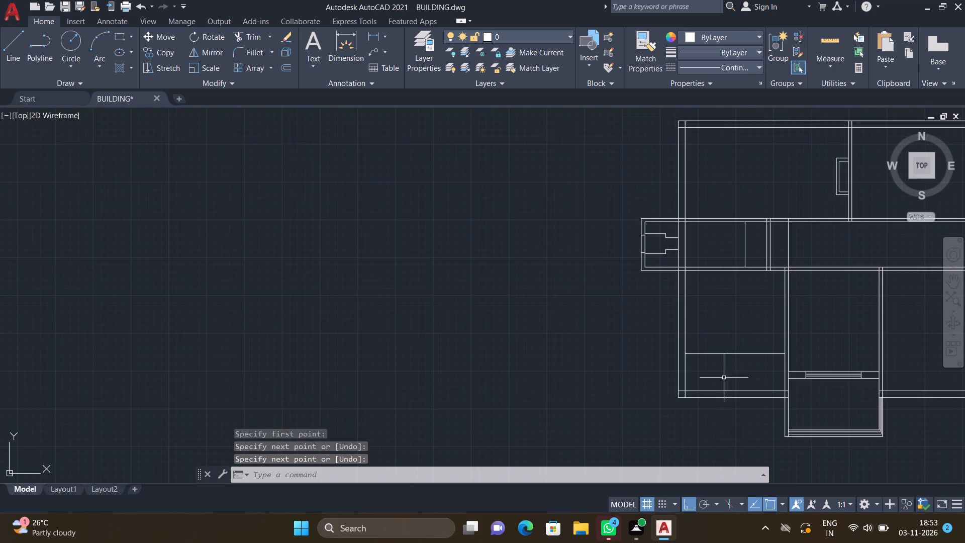
scroll(741, 378, "up", 3)
key("l")
key("Return")
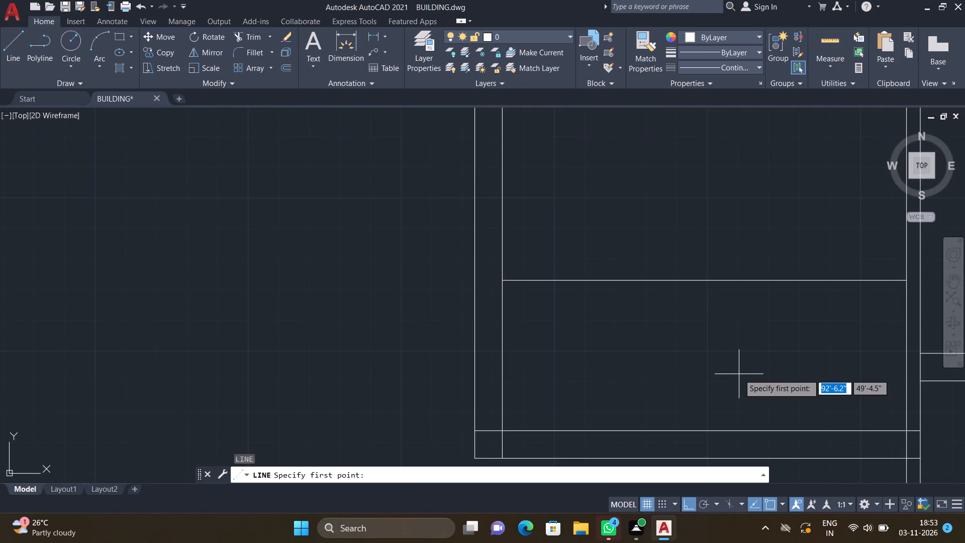
left_click(723, 282)
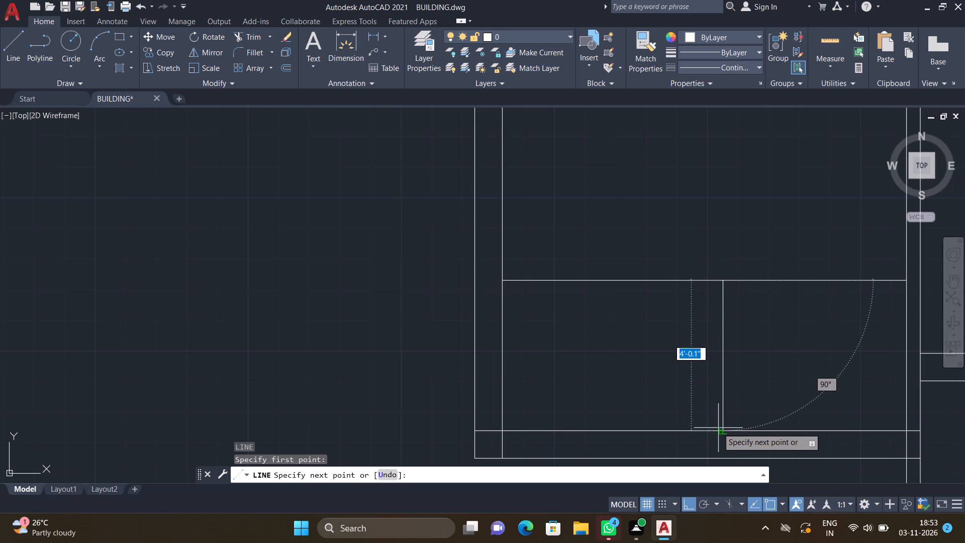
left_click(720, 432)
key("Return")
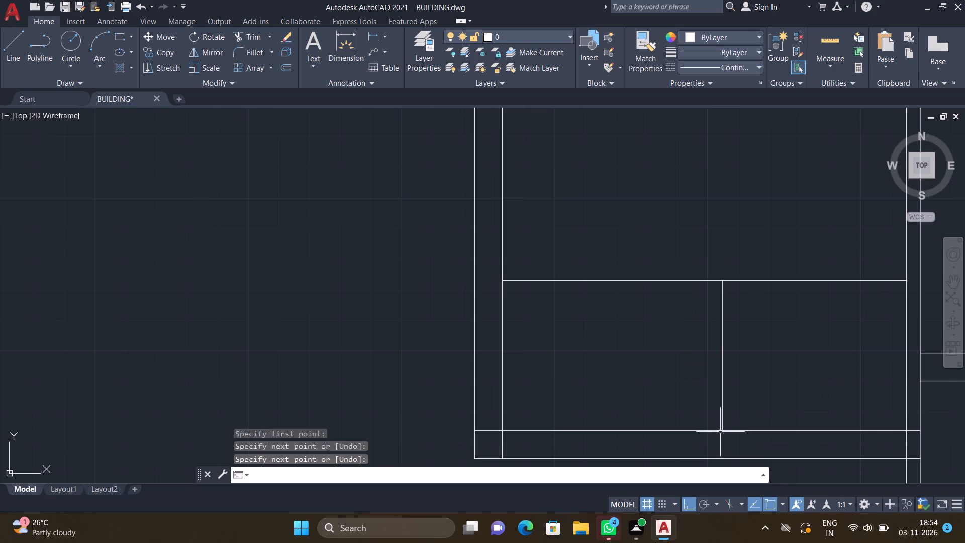
Draw an L-shaped outline from the eastern southern partition's west face: a short run west along the inner south wall line, and north about 1'-4" to the window wall.
scroll(607, 461, "down", 3)
scroll(533, 378, "down", 4)
scroll(601, 397, "up", 2)
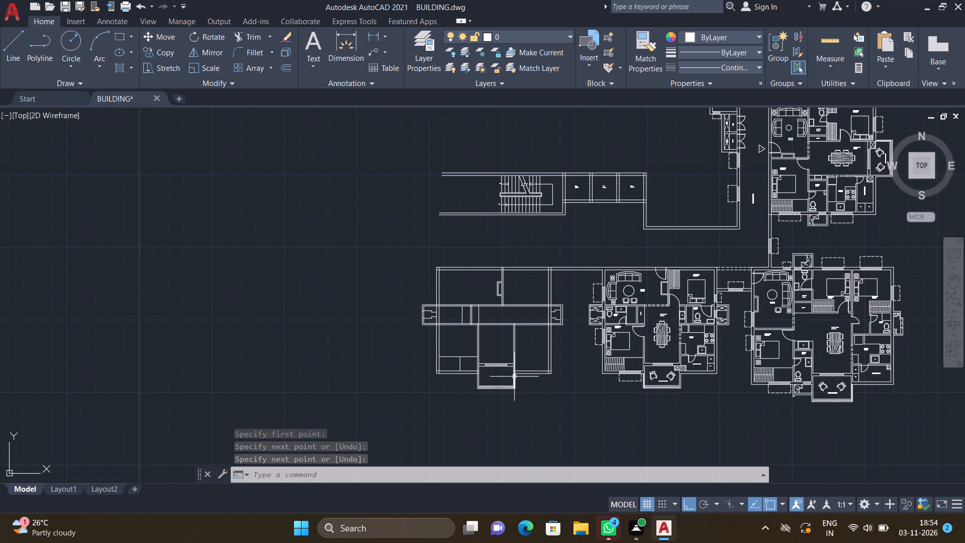
scroll(514, 377, "up", 3)
key("l")
key("Return")
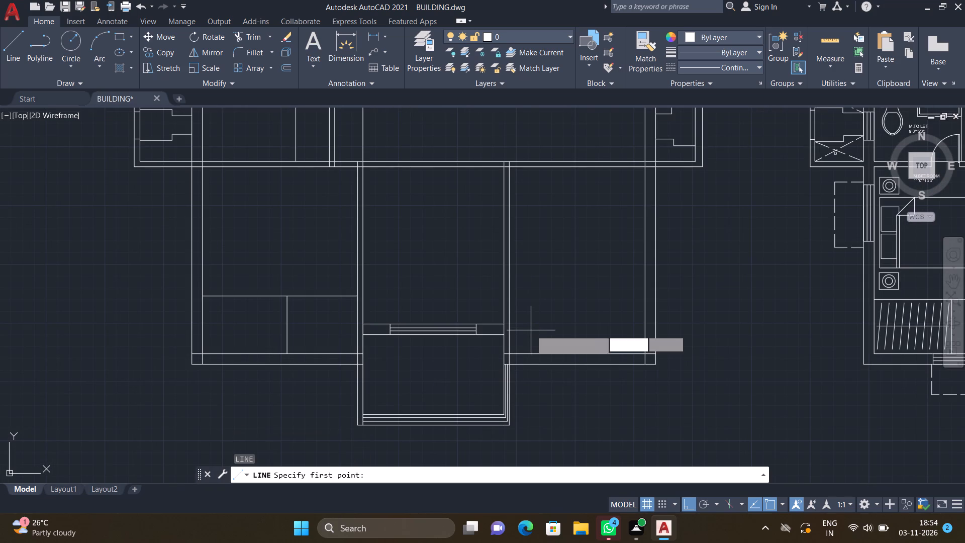
scroll(486, 350, "up", 2)
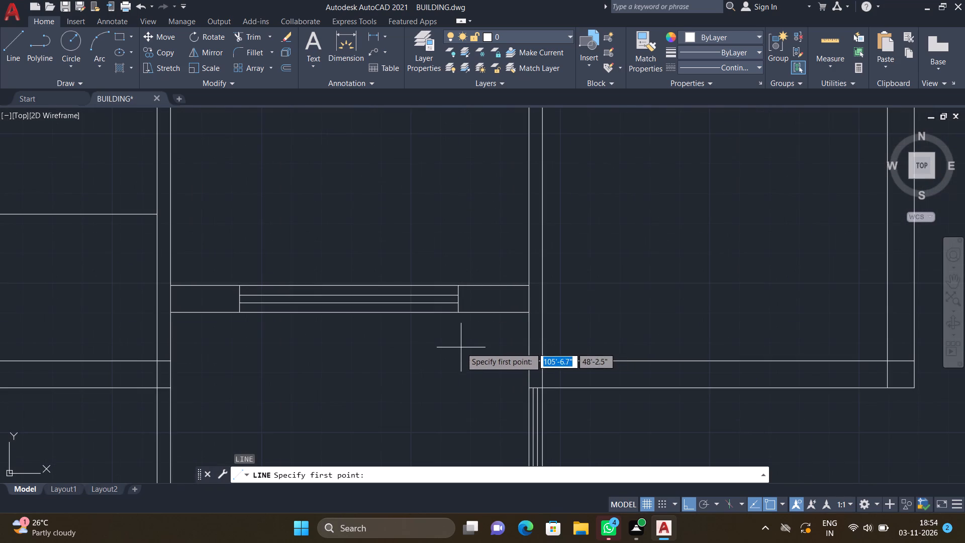
scroll(469, 338, "up", 2)
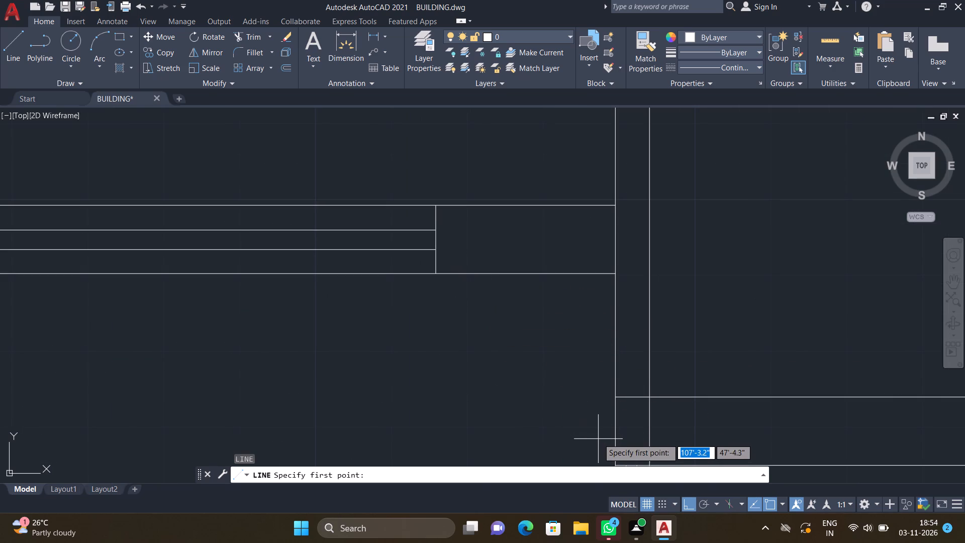
left_click(616, 399)
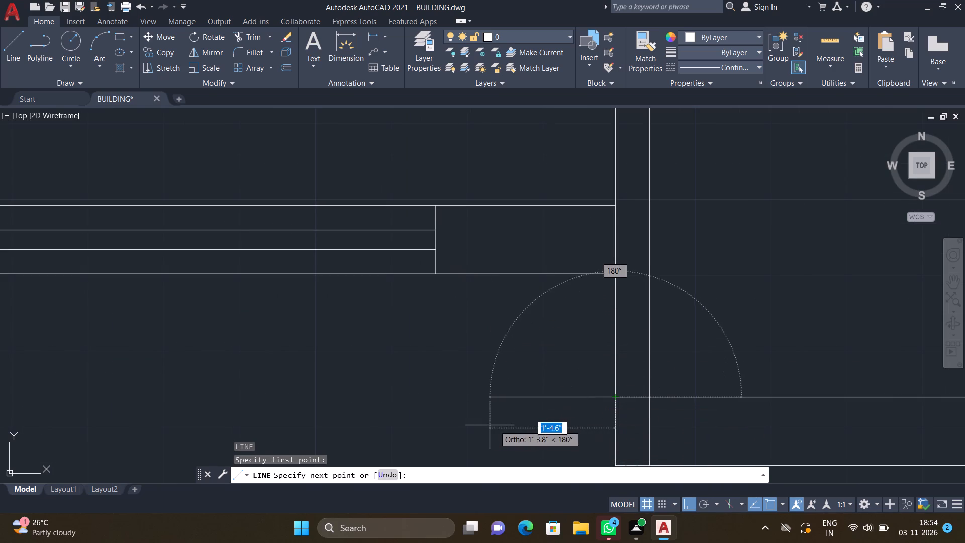
left_click(482, 405)
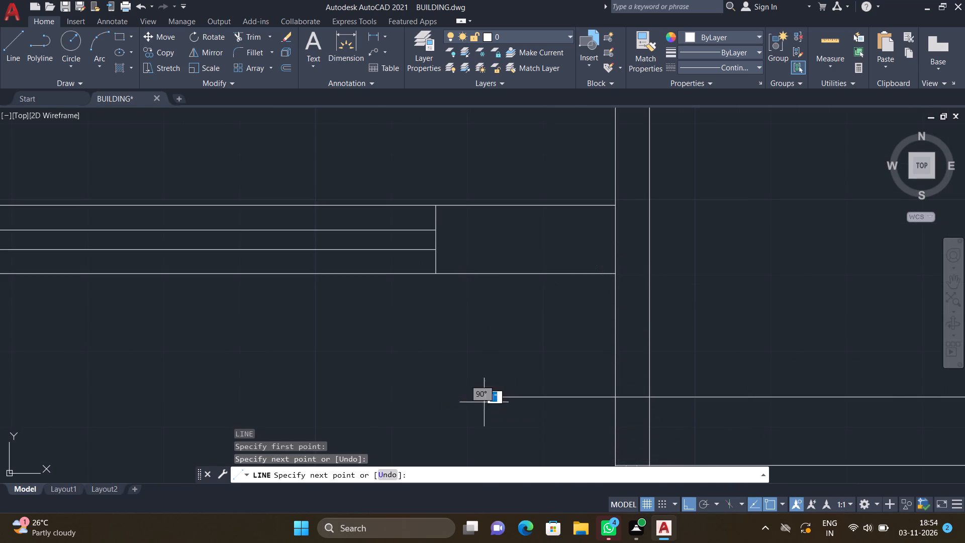
scroll(490, 301, "up", 1)
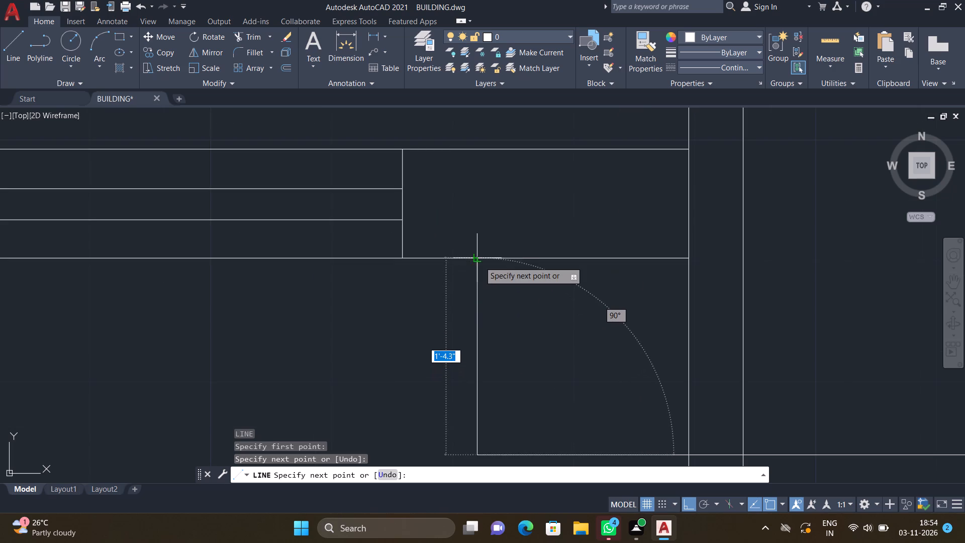
left_click(479, 261)
key("Return")
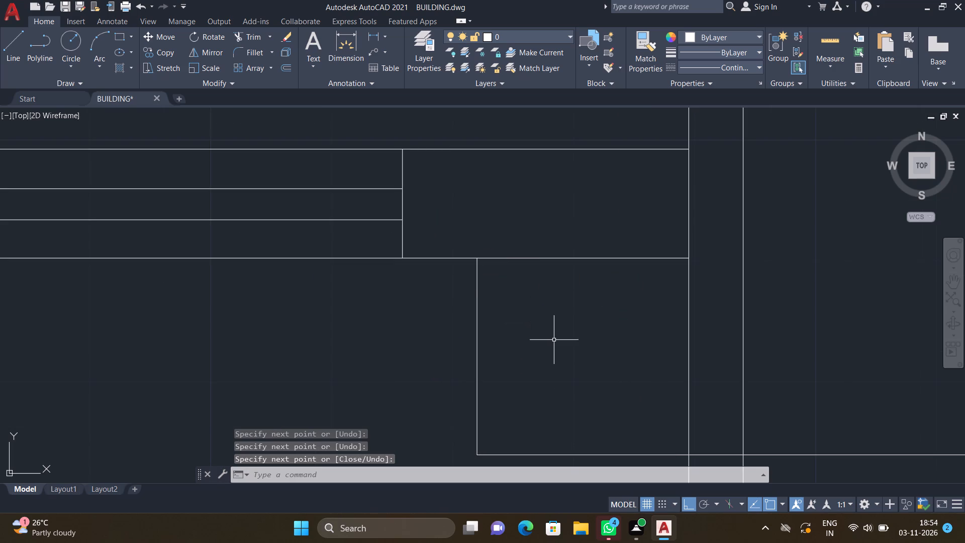
Draw an inner L-shaped outline inside that corner box: about 1'-2" south from the window wall, and east to the partition's west face.
key("l")
key("Return")
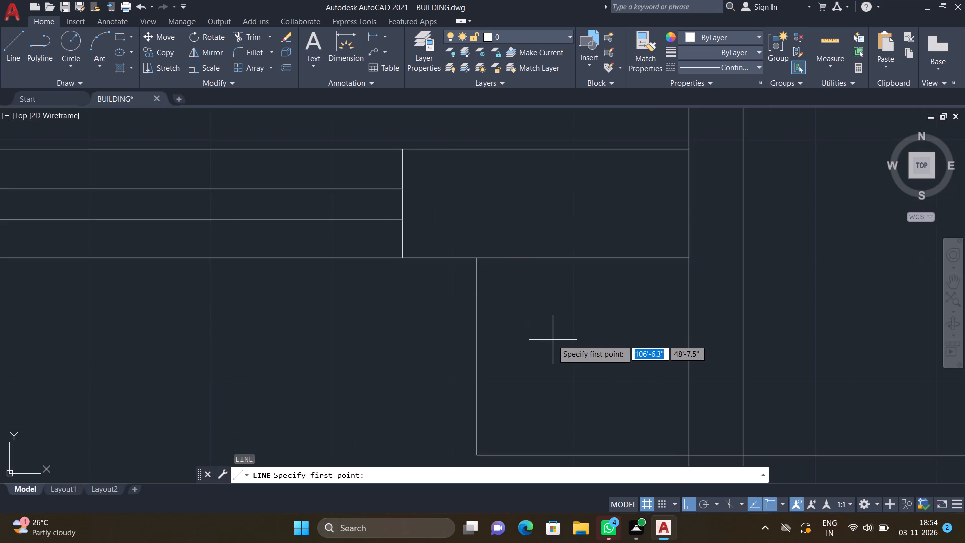
scroll(487, 270, "up", 1)
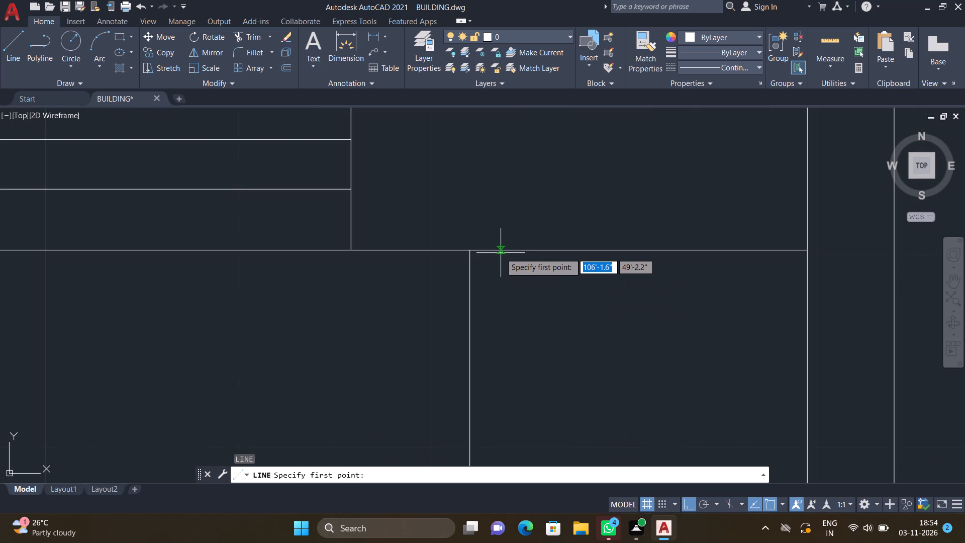
left_click(501, 251)
scroll(508, 349, "down", 4)
scroll(506, 391, "up", 3)
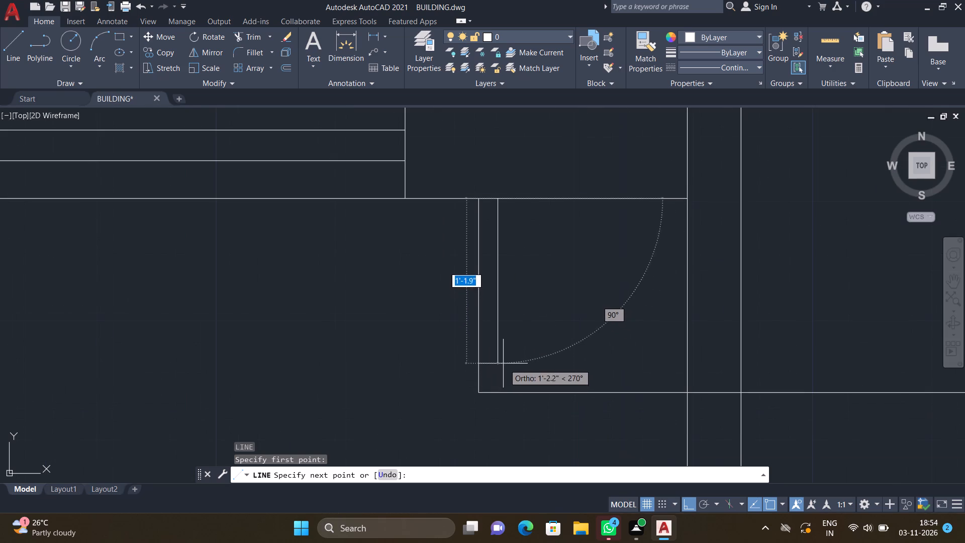
left_click(500, 367)
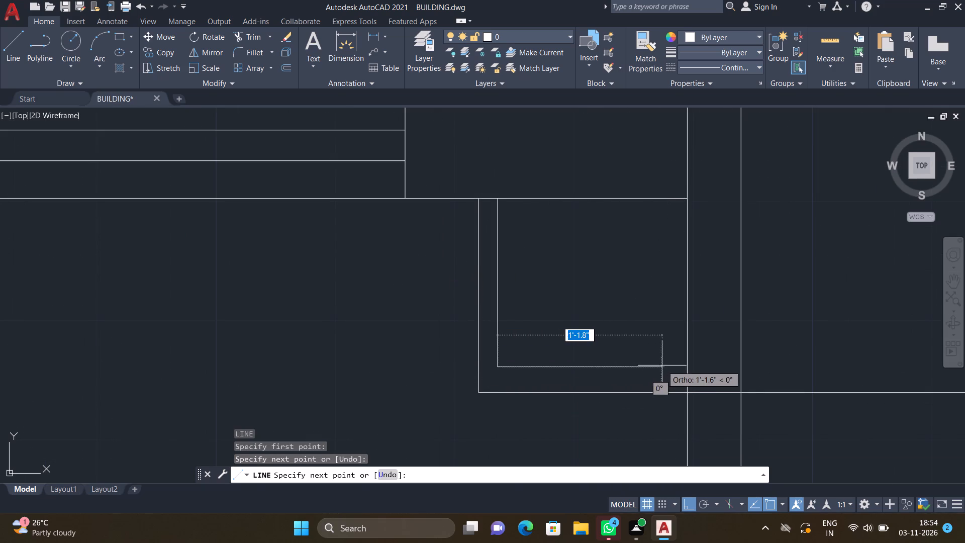
left_click(686, 366)
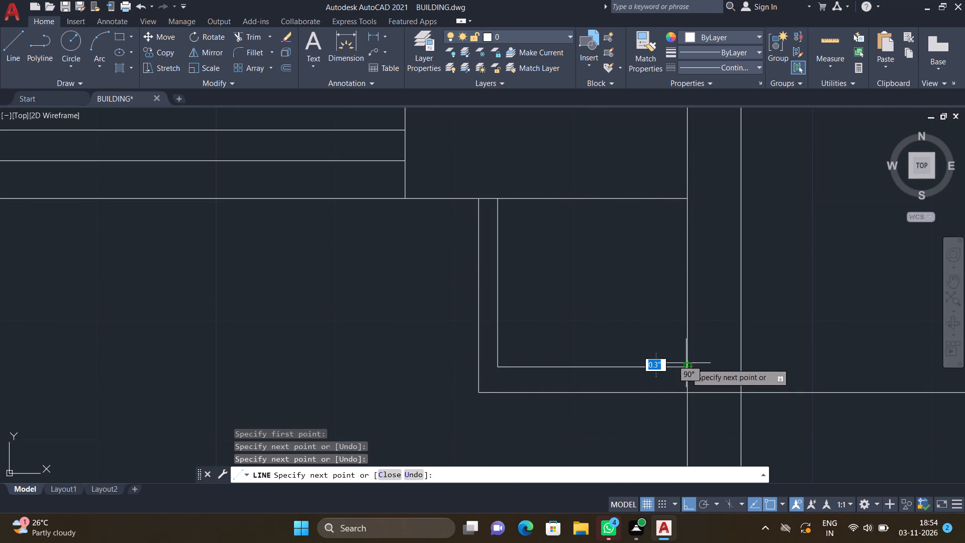
key("Return")
Draw an outline on the eastern southern partition's east face, level with the window wall's north line: about 1'-10" east, and south to the inner south wall line.
scroll(680, 356, "down", 3)
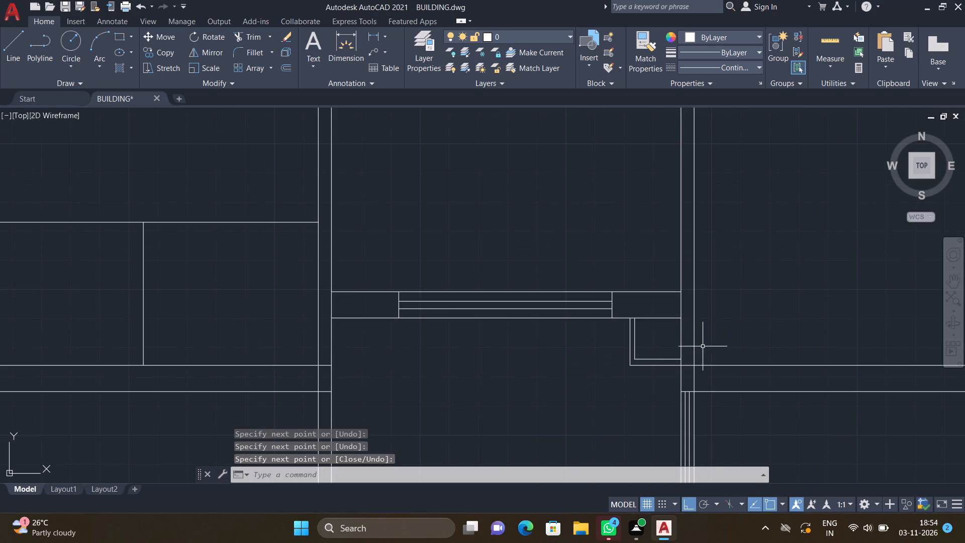
scroll(567, 321, "down", 3)
scroll(617, 316, "up", 3)
key("l")
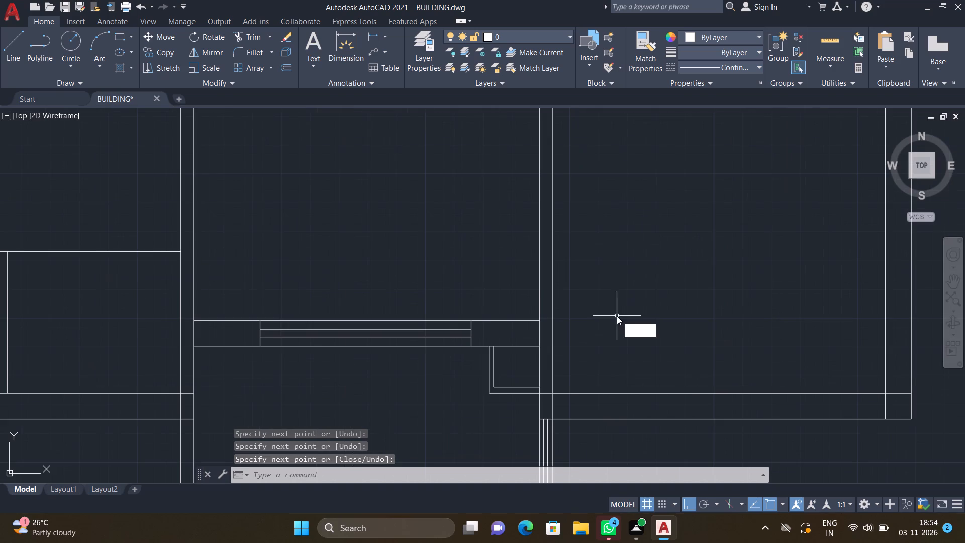
key("Return")
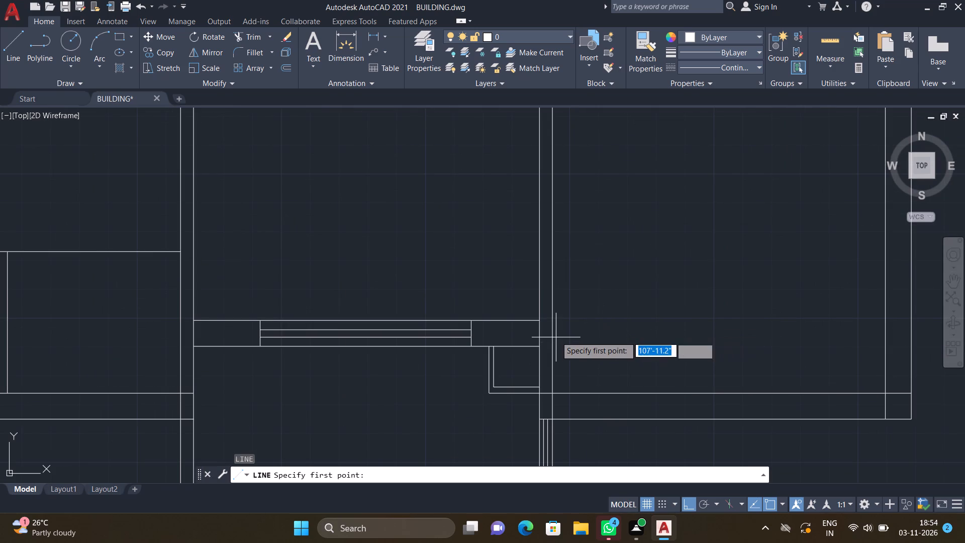
scroll(556, 336, "up", 2)
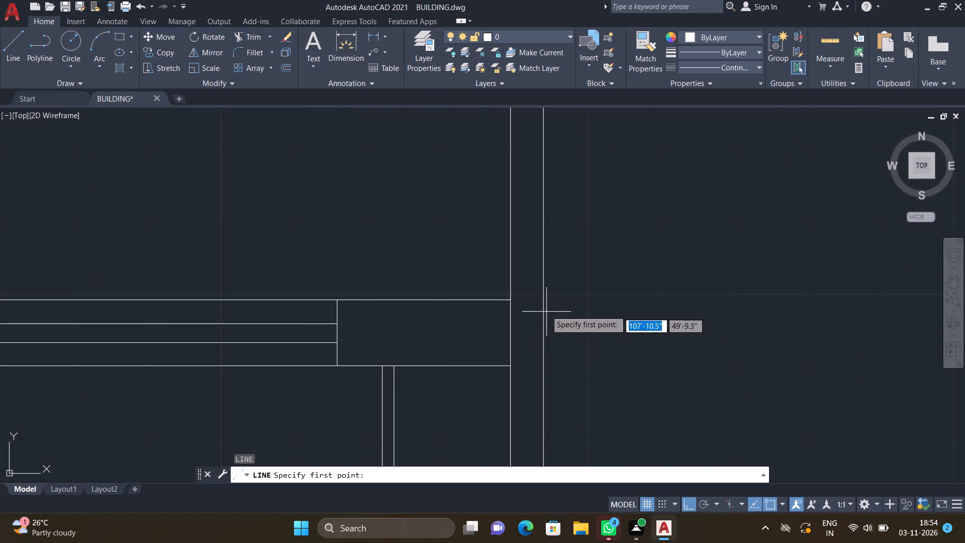
left_click_drag(542, 299, 550, 300)
scroll(651, 300, "down", 2)
scroll(673, 307, "up", 1)
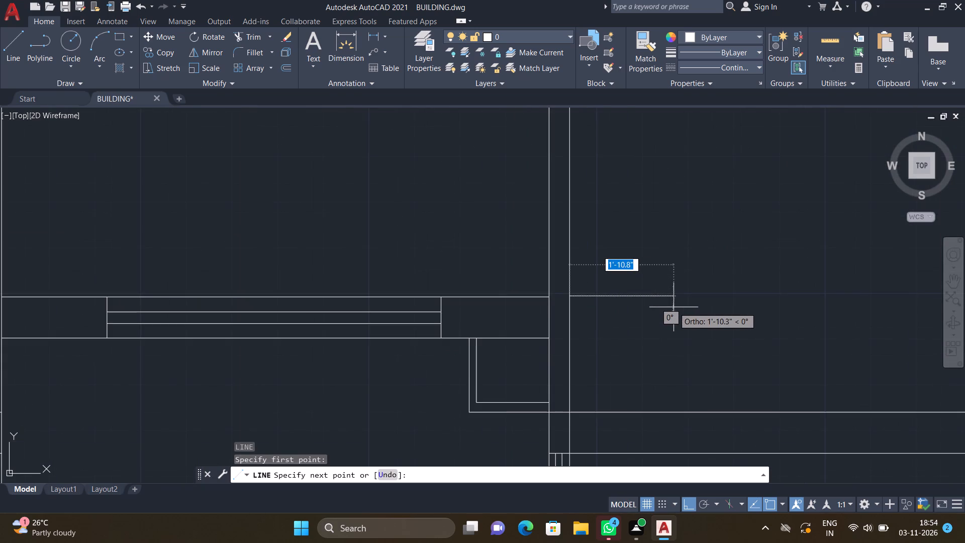
left_click(670, 311)
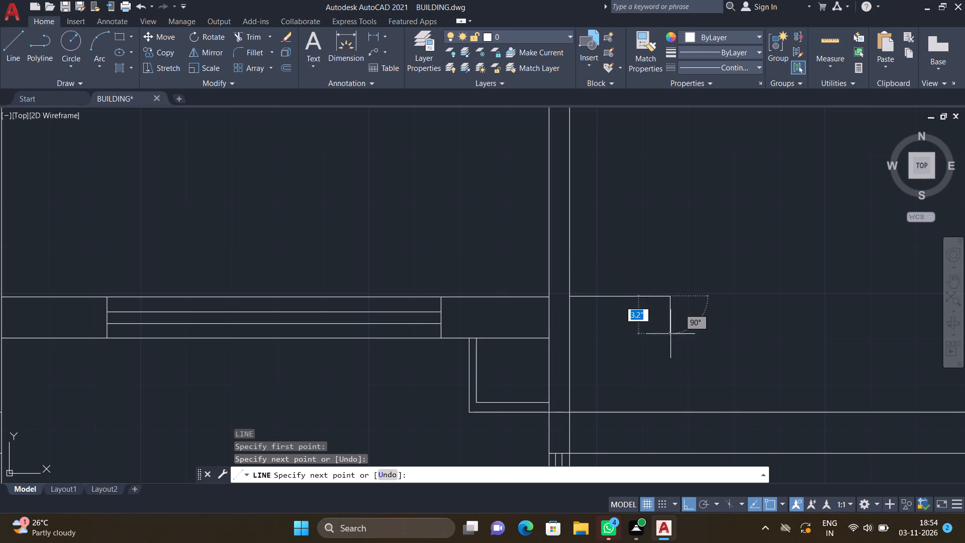
left_click(668, 414)
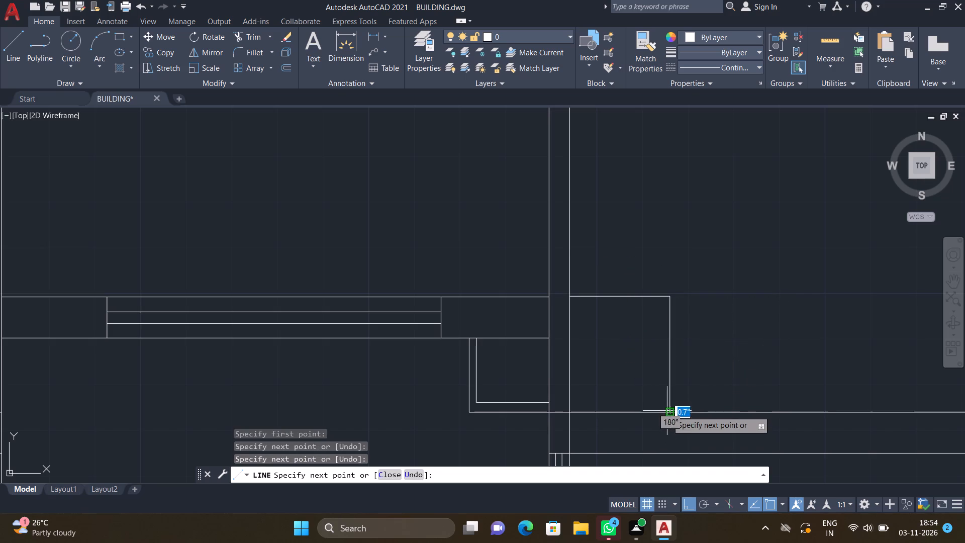
key("Return")
Draw an inner outline inside the box on the eastern southern partition's east face: about 1'-7" east, and about 1'-10" south to the inner south wall line.
scroll(629, 377, "up", 2)
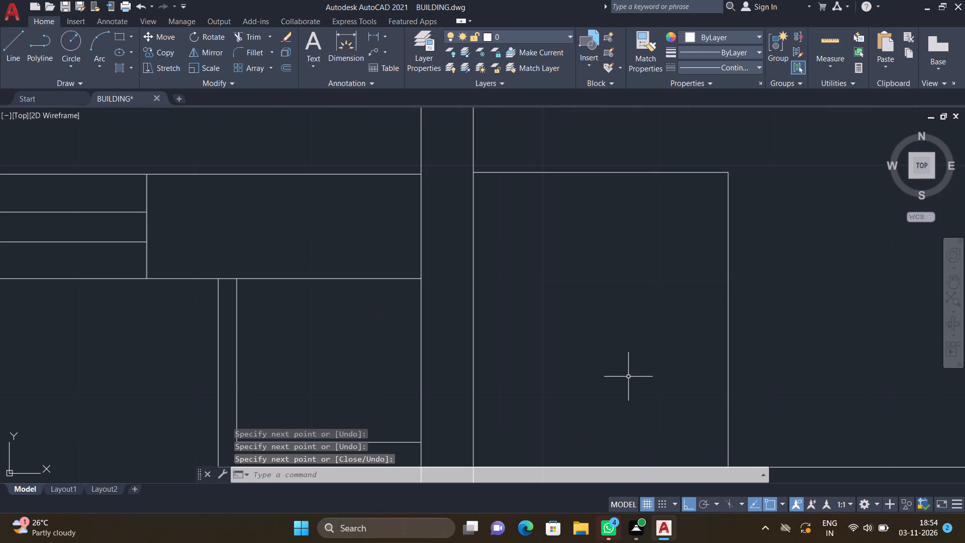
key("l")
key("Return")
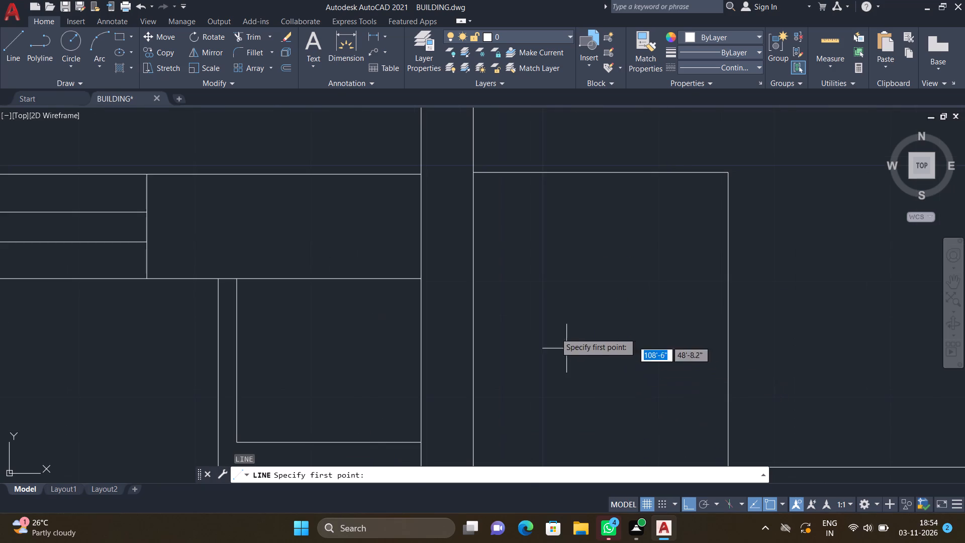
left_click_drag(475, 207, 476, 207)
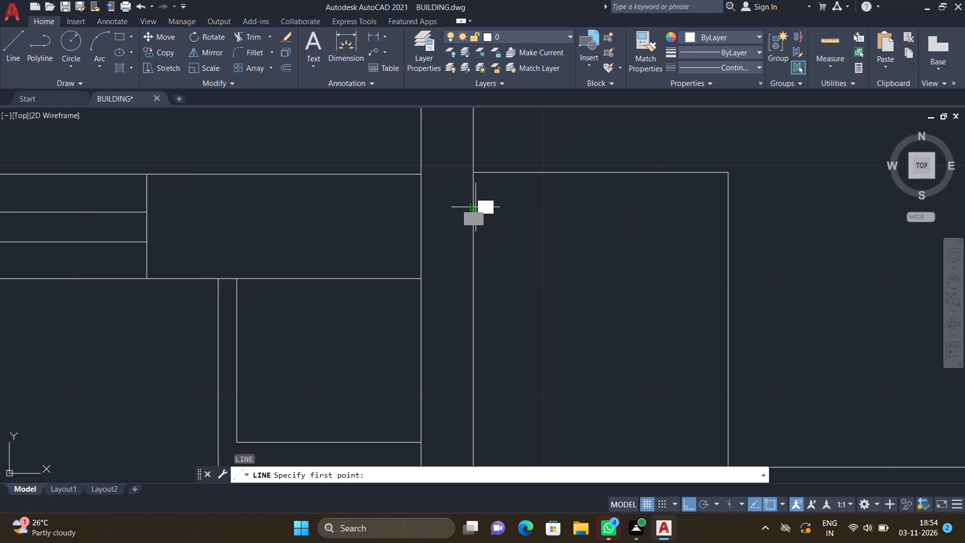
left_click_drag(476, 207, 481, 208)
left_click(697, 214)
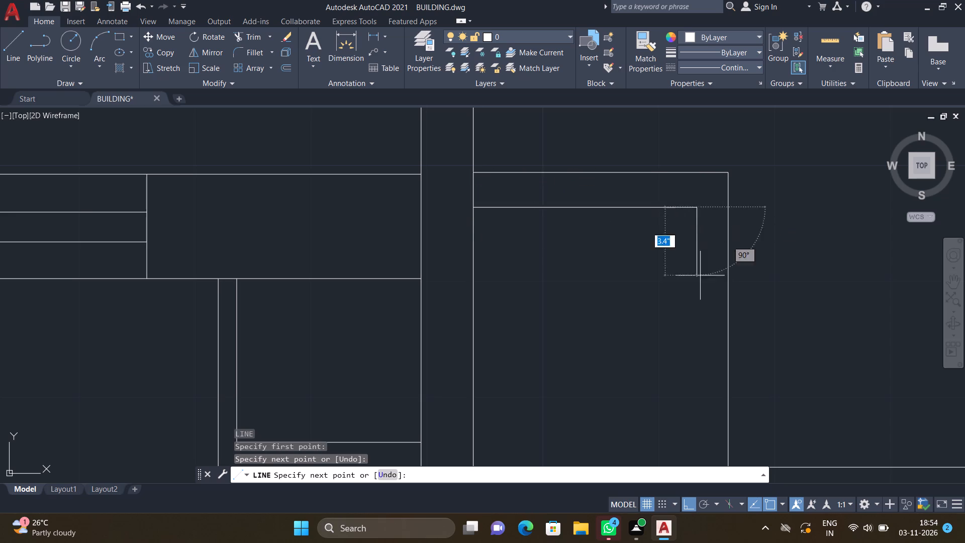
scroll(704, 300, "down", 3)
scroll(701, 328, "up", 2)
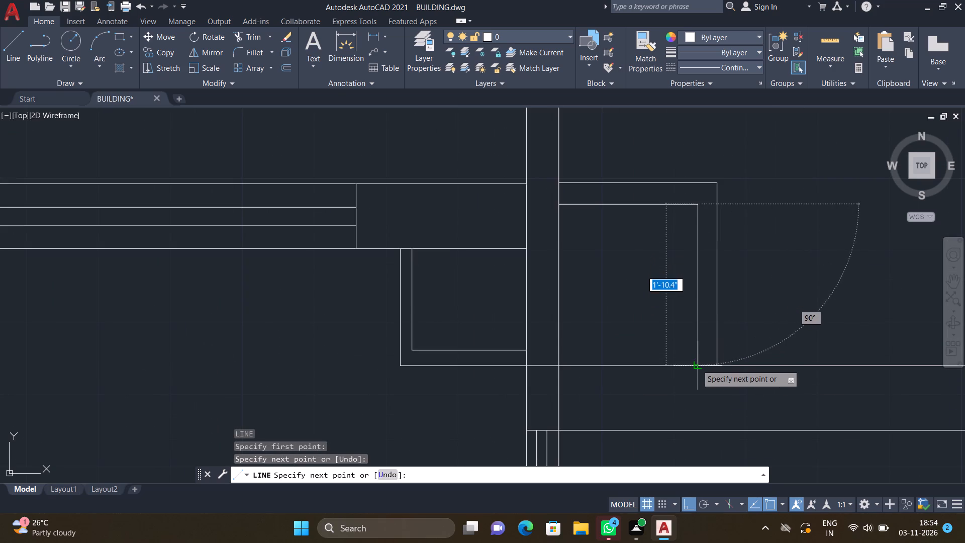
left_click(697, 365)
key("Return")
Offset the southeast room's inner south wall line 4'-9" to the north.
scroll(674, 353, "down", 4)
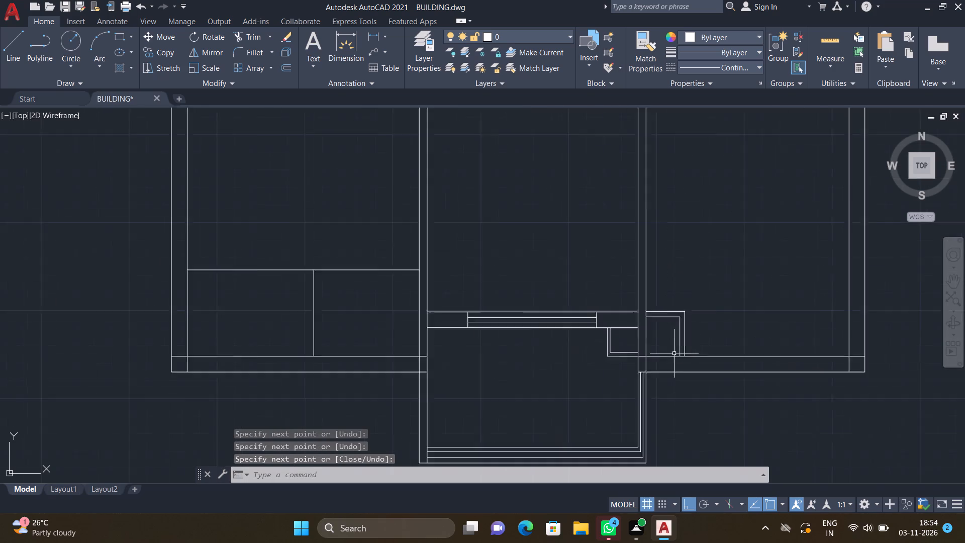
scroll(640, 306, "down", 2)
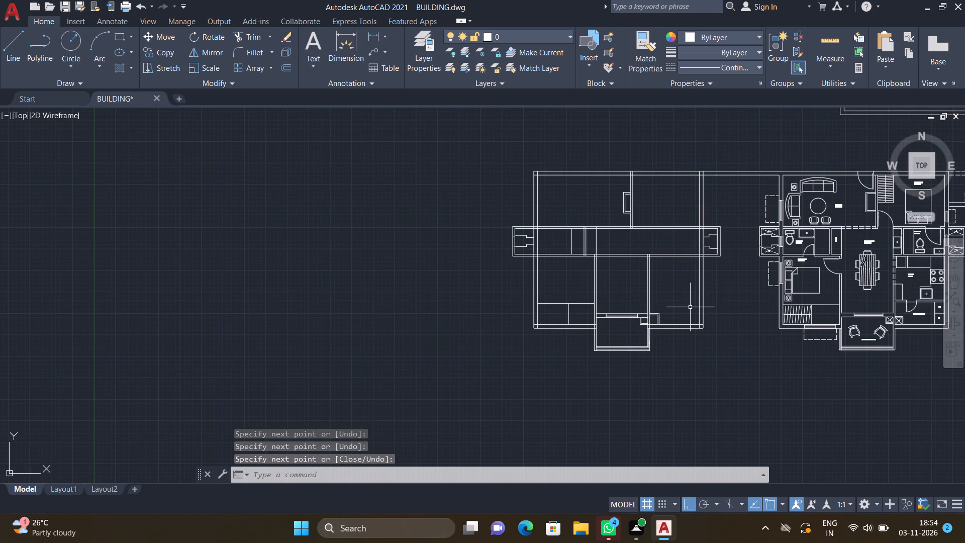
scroll(685, 305, "up", 2)
key("o")
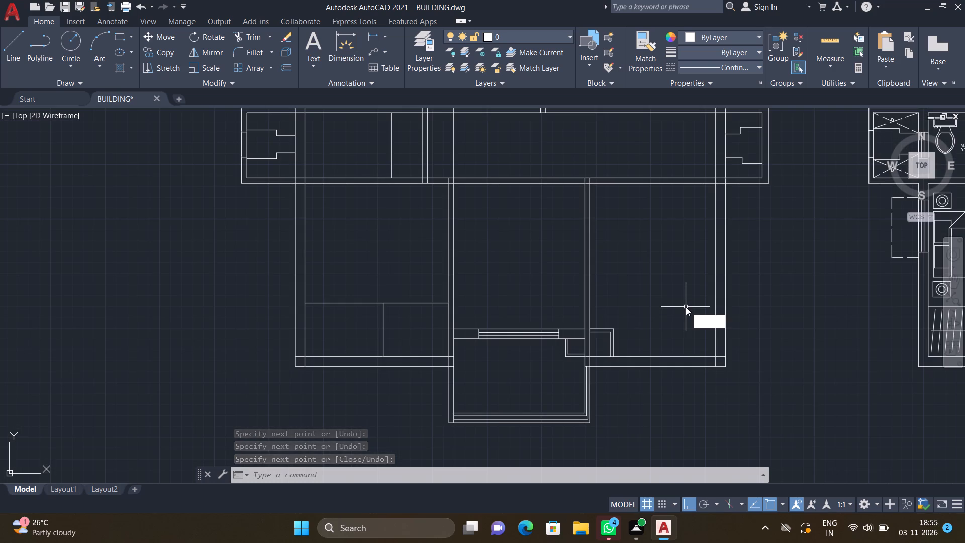
key("Return")
type("4'")
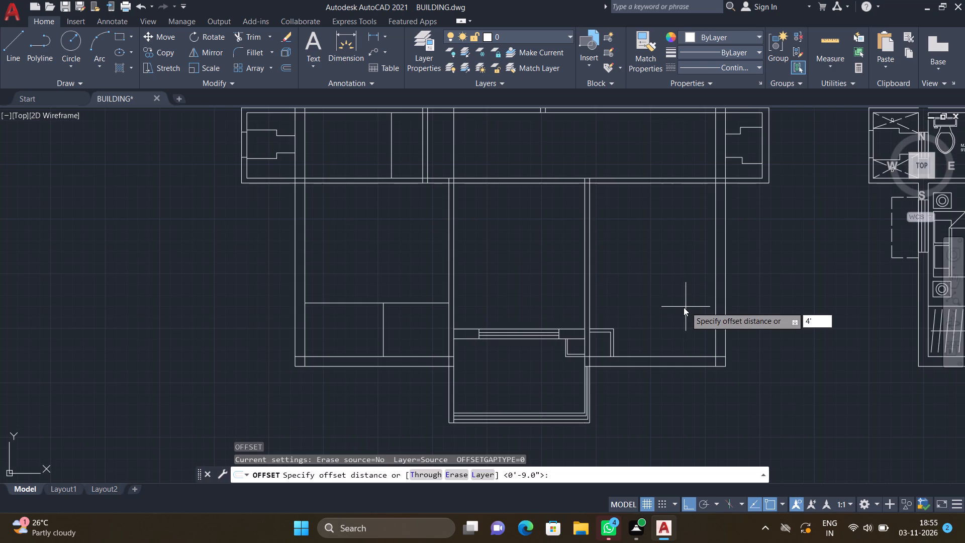
type("9\"")
key("Return")
left_click(663, 356)
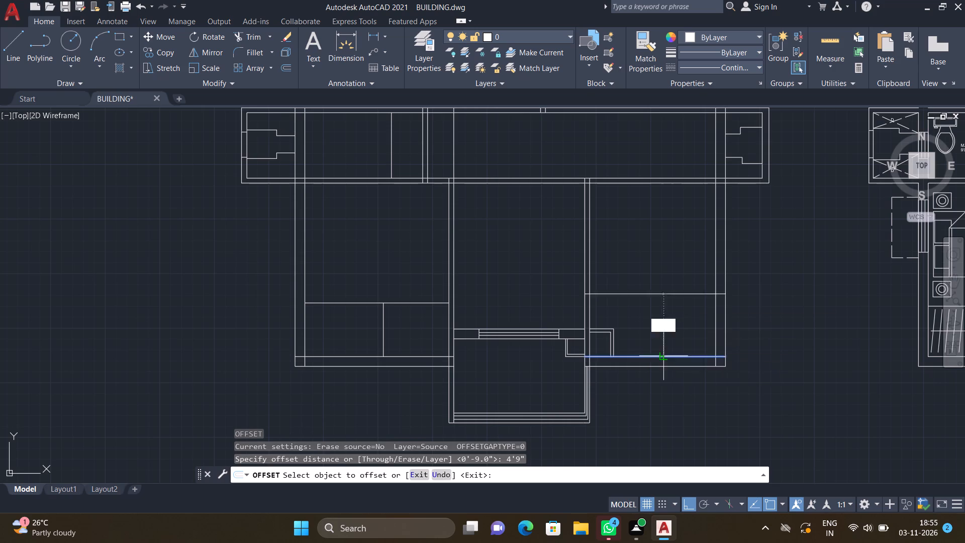
left_click(655, 289)
key("Return")
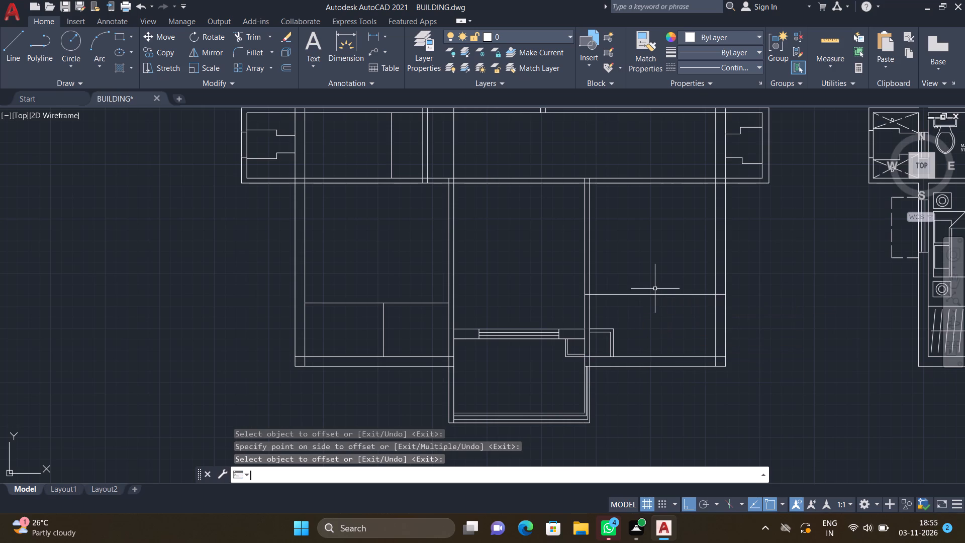
Offset the new cross line in the southeast room 4.5" north to form a partition.
key("o")
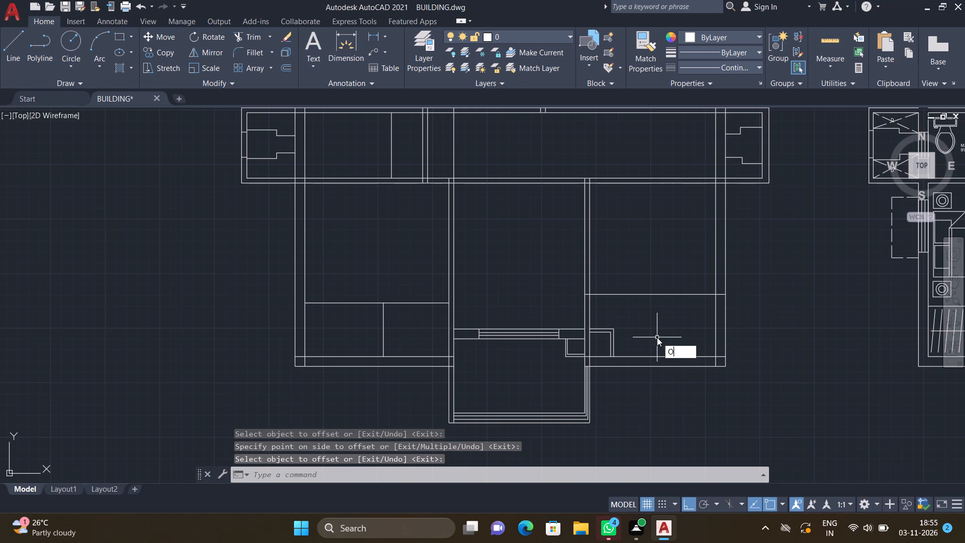
key("Return")
type("4.5\"")
key("Return")
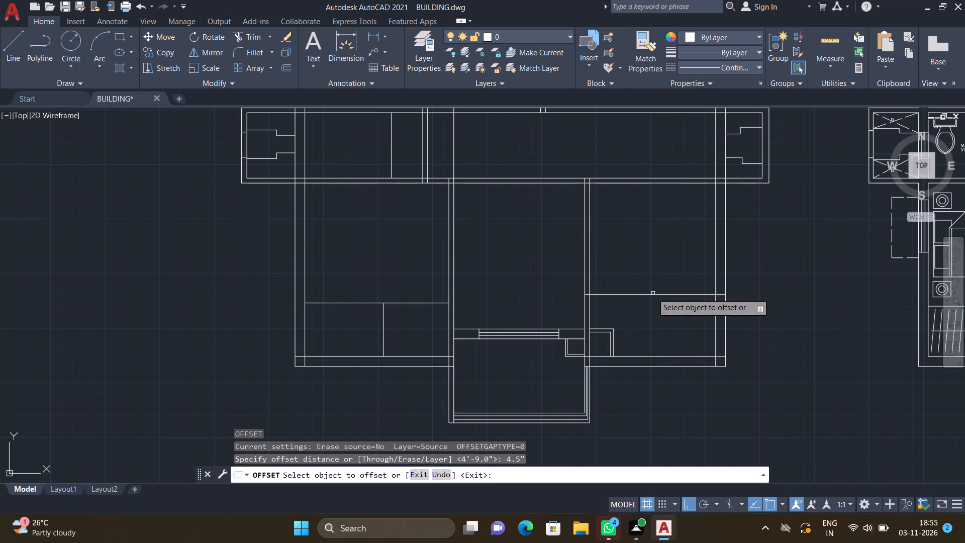
left_click(652, 295)
left_click(648, 263)
key("Return")
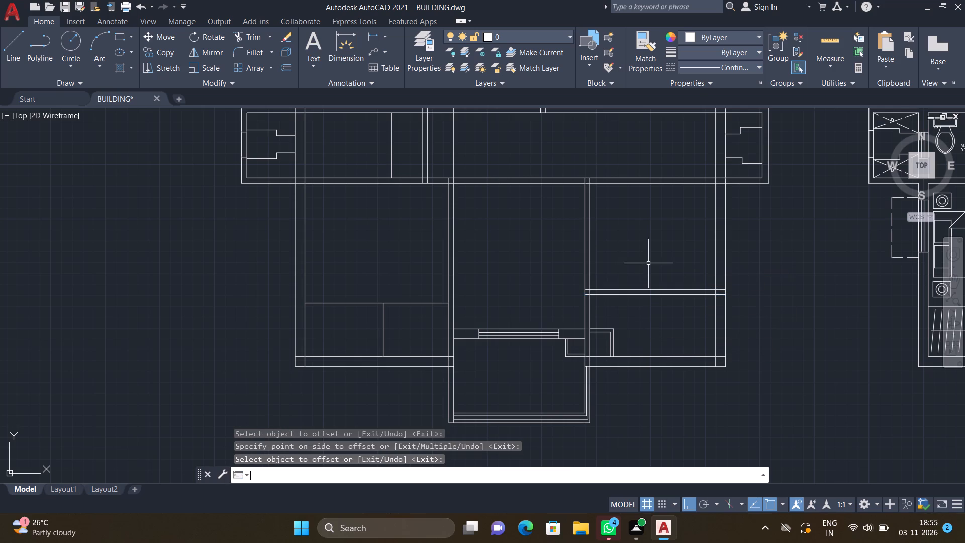
Offset the east wall's inner line 8' to the west.
scroll(647, 266, "down", 2)
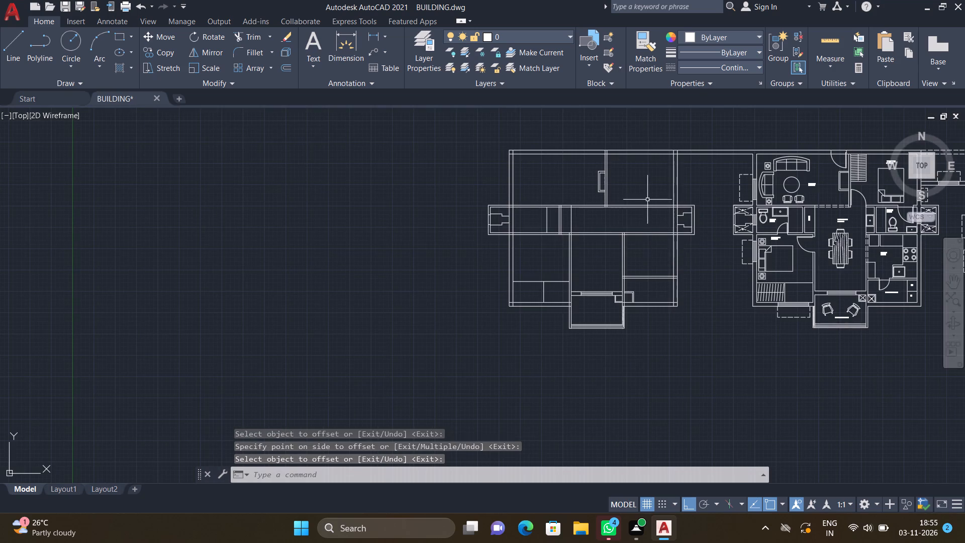
scroll(648, 213, "up", 3)
key("o")
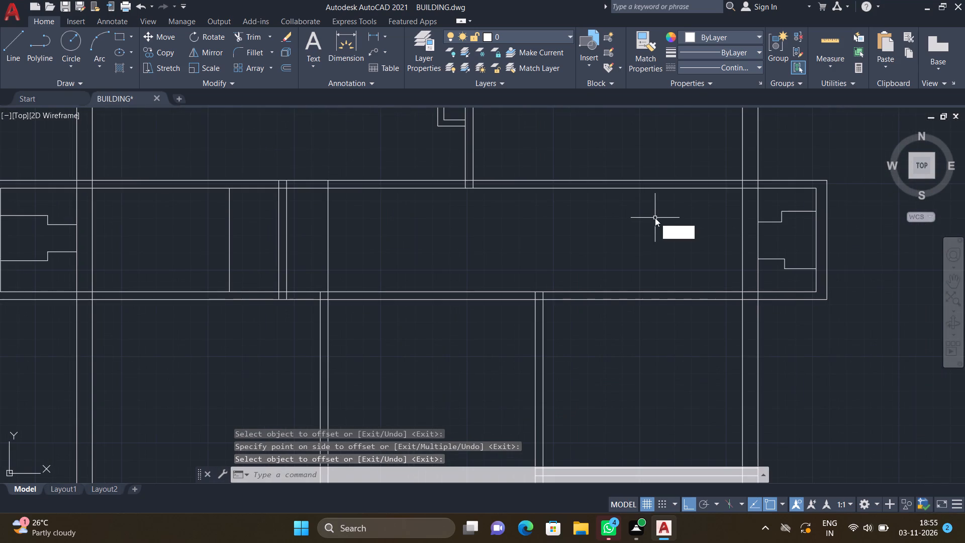
key("Return")
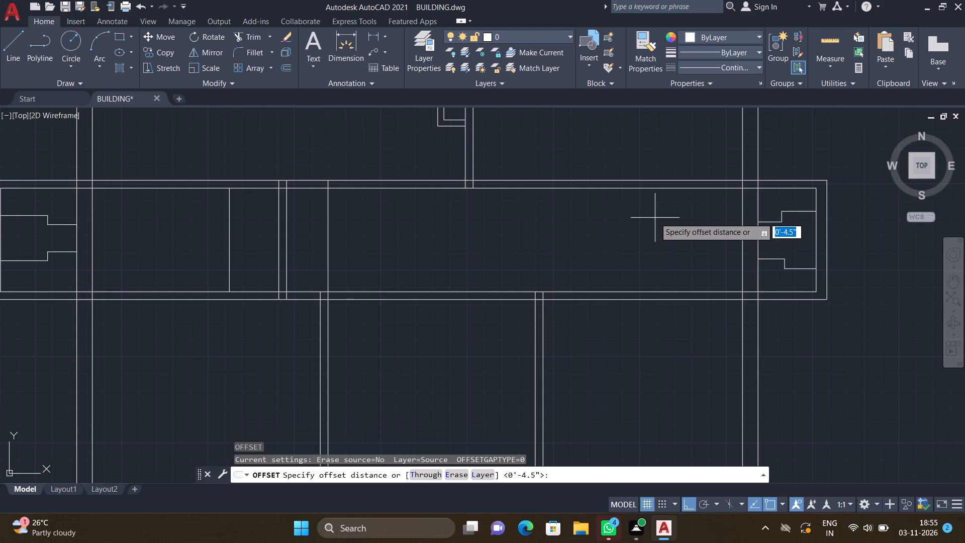
type("8'")
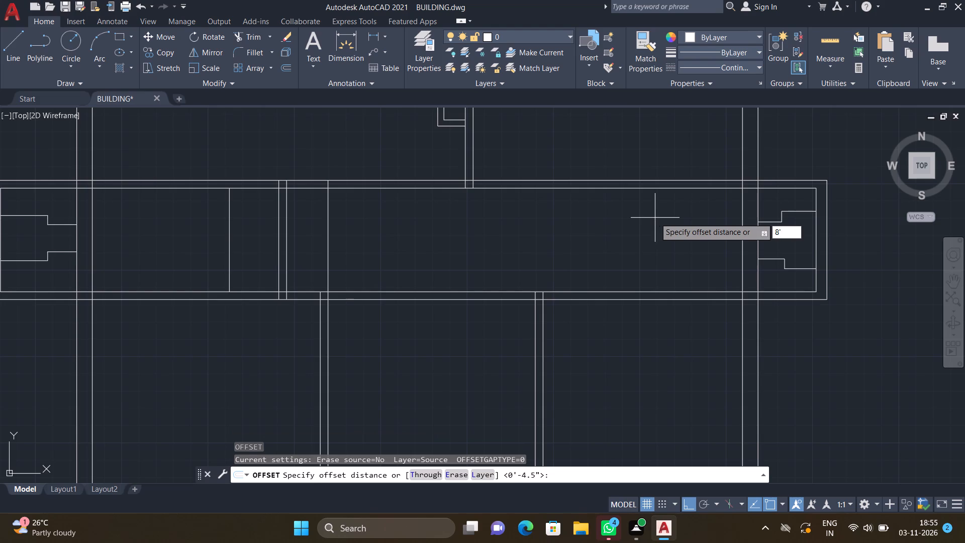
key("Return")
left_click(741, 263)
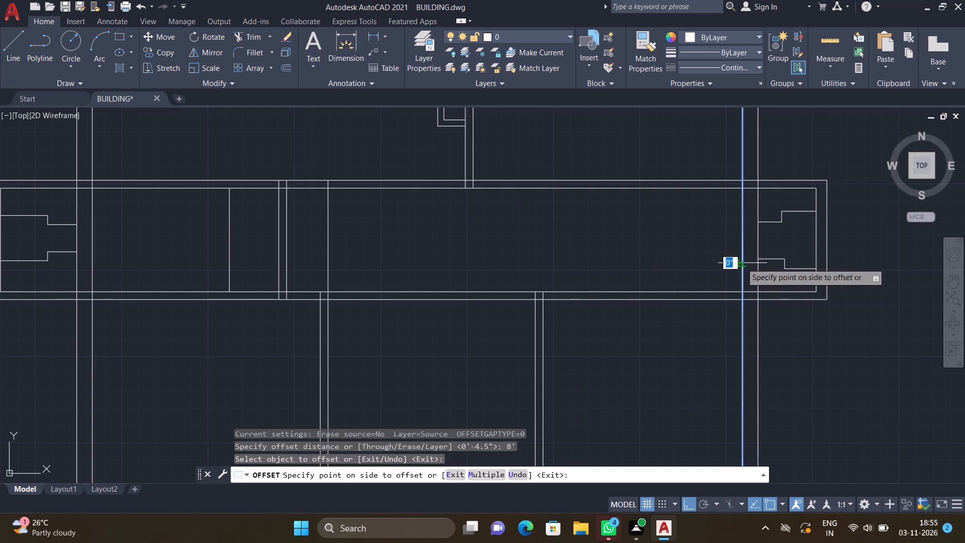
left_click(641, 267)
key("Return")
Trim the new north-south line south of the middle band, including its pieces at the corner box and across the southeast partition.
type("TR")
key("Return")
scroll(632, 281, "down", 4)
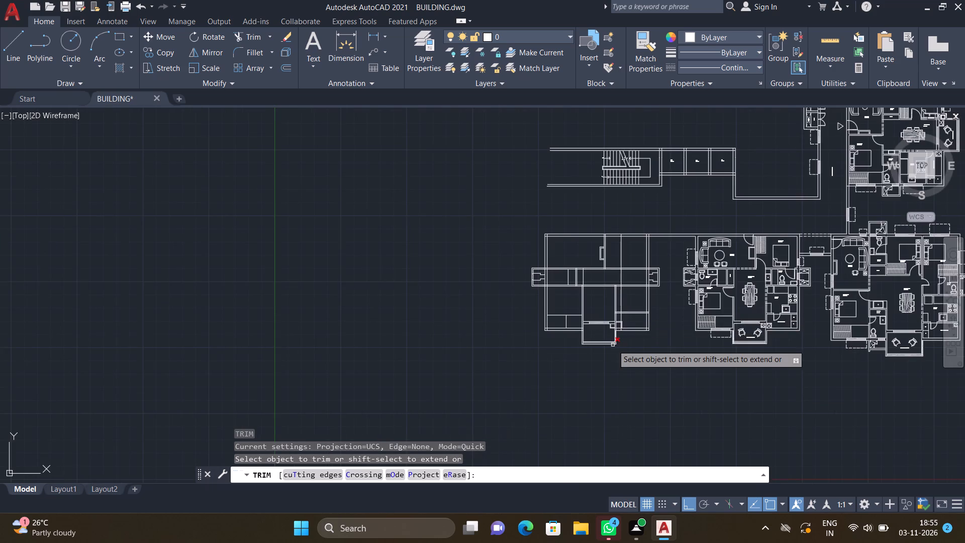
scroll(615, 326, "up", 5)
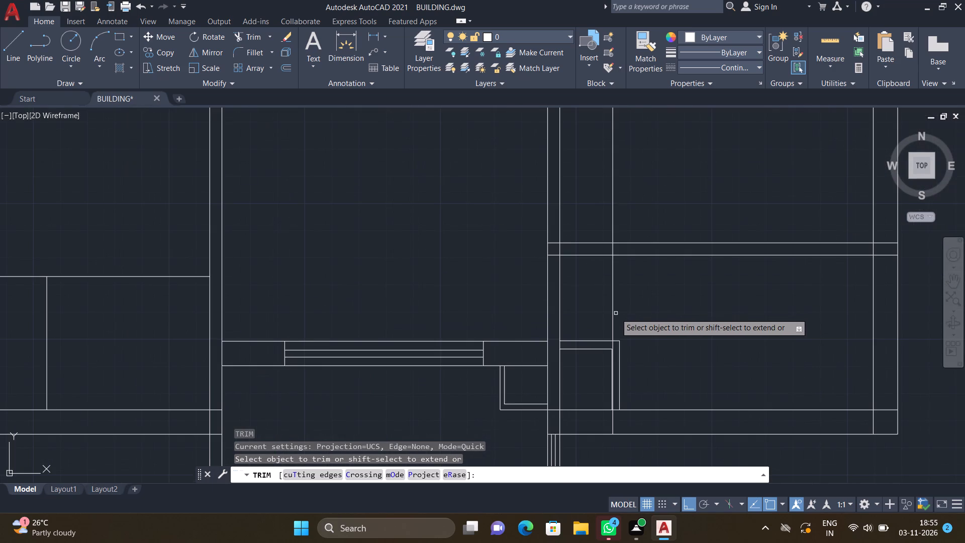
left_click(613, 309)
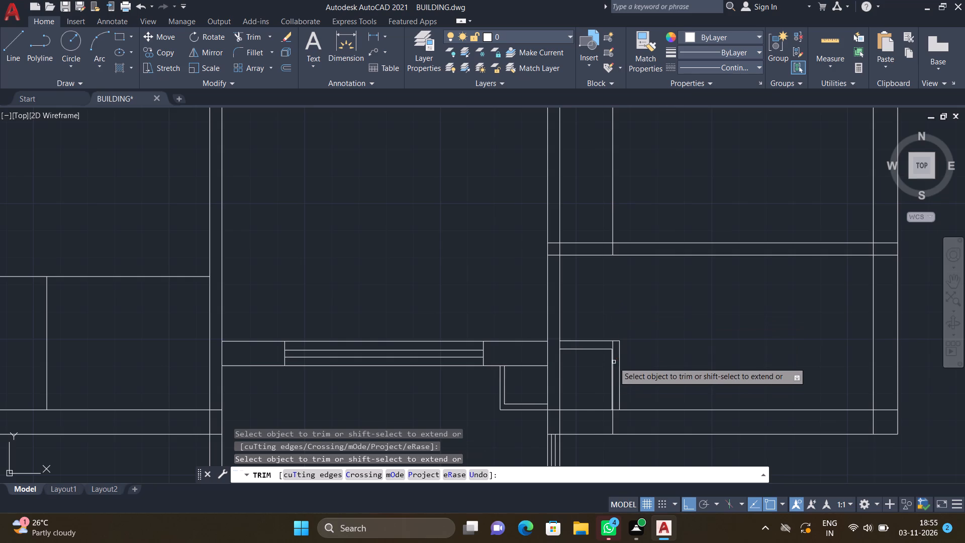
scroll(614, 361, "up", 3)
left_click(599, 309)
scroll(604, 296, "down", 3)
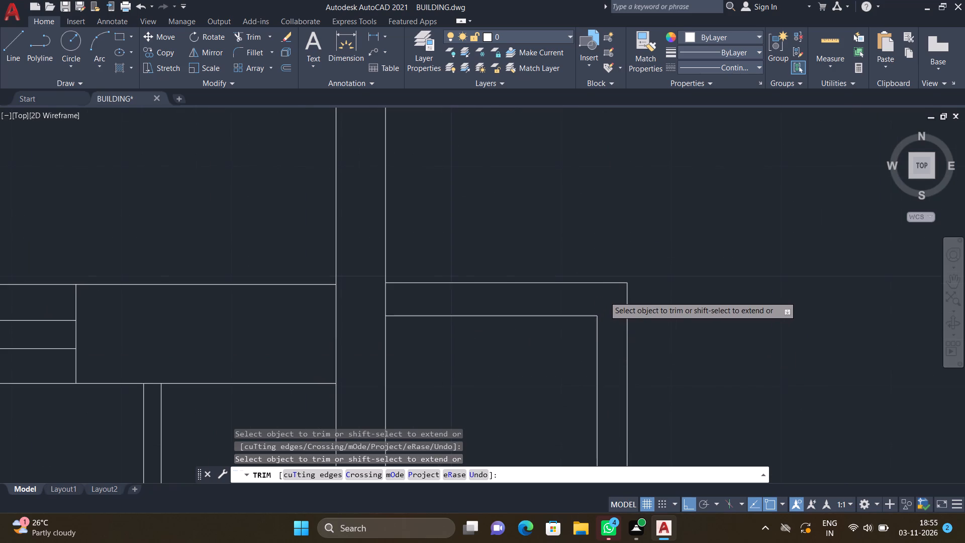
scroll(605, 296, "down", 1)
scroll(607, 218, "up", 2)
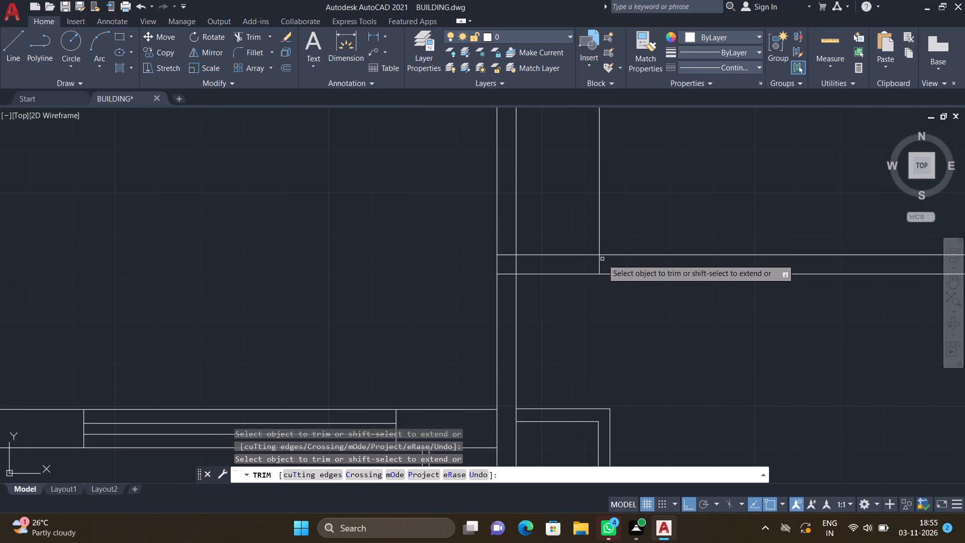
left_click(600, 259)
scroll(603, 234, "down", 4)
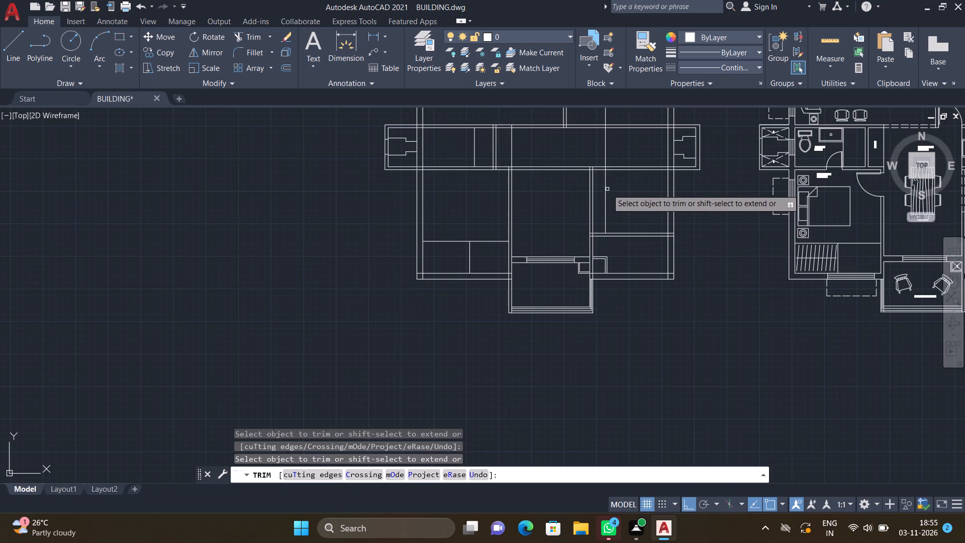
left_click(605, 190)
Trim the same line north of the middle band, including its short piece across the north wall's thickness.
scroll(609, 167, "down", 4)
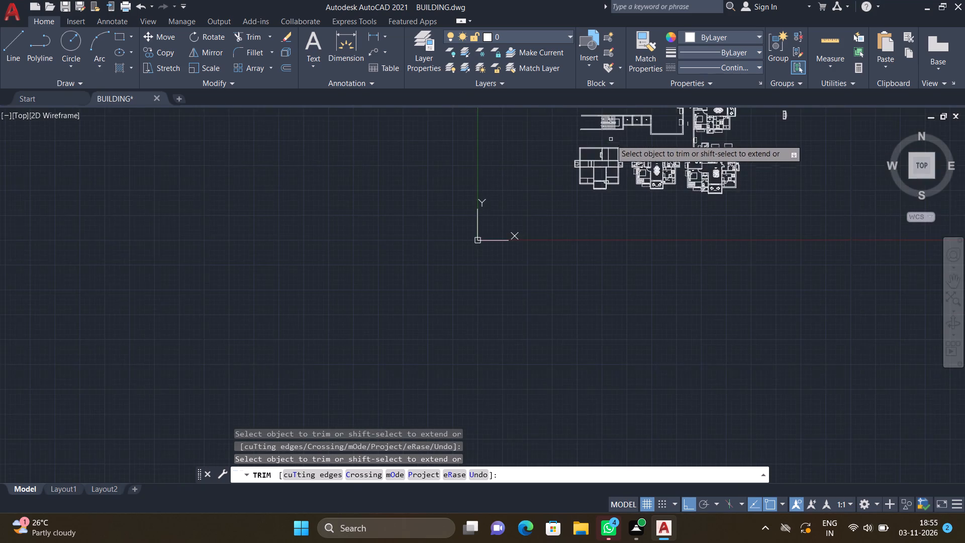
scroll(611, 143, "up", 3)
scroll(594, 187, "up", 2)
left_click(590, 182)
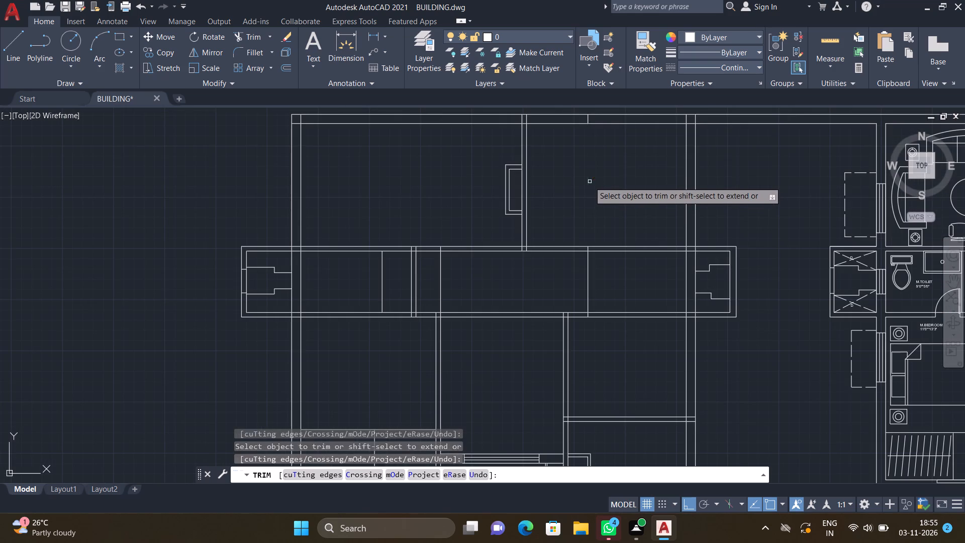
scroll(590, 118, "up", 3)
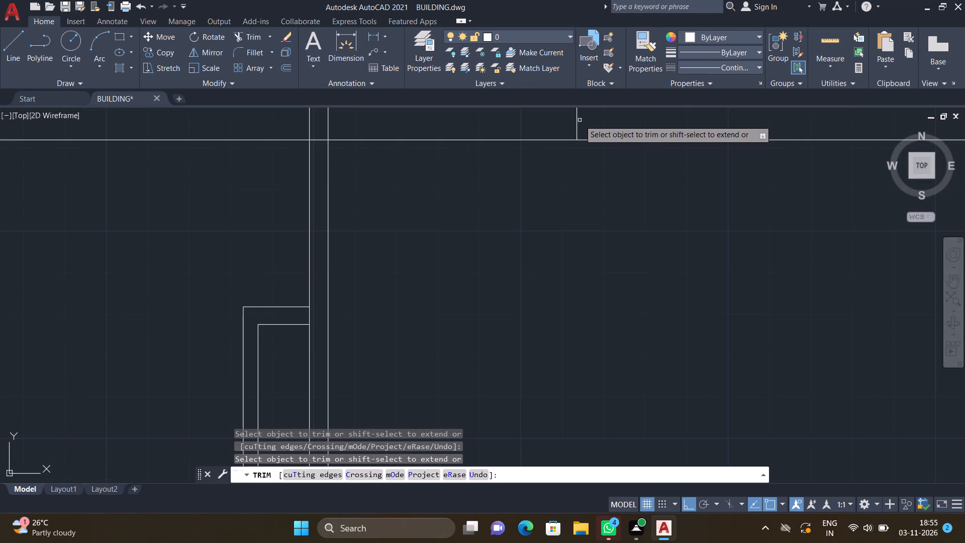
left_click(578, 119)
key("Return")
Offset the remaining line within the middle band 4.5" west to form a partition.
scroll(577, 126, "down", 5)
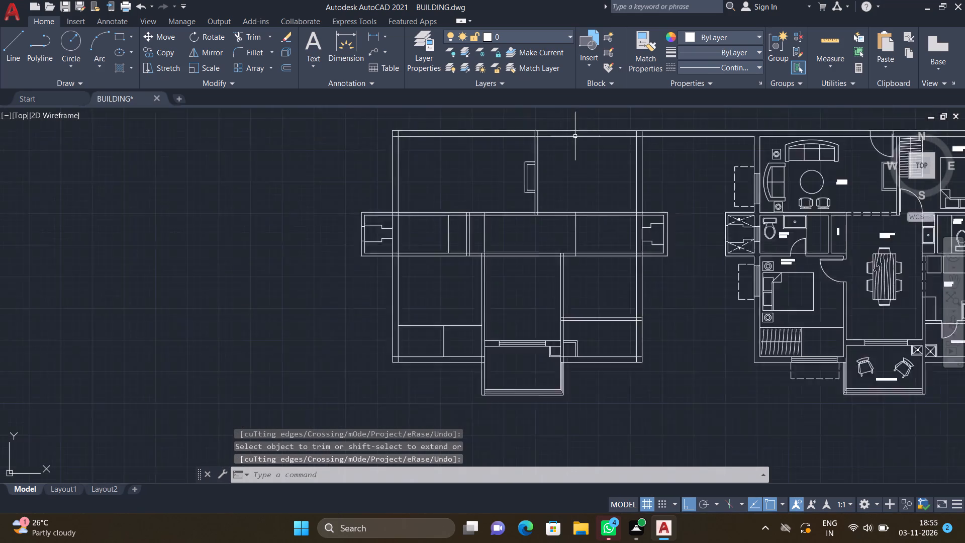
scroll(568, 203, "up", 3)
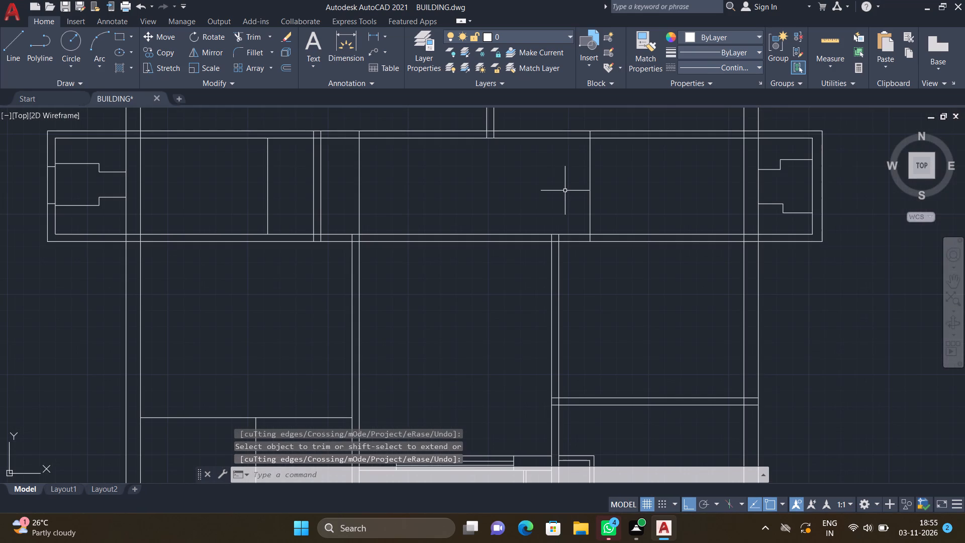
key("o")
key("Return")
type("4.5\"")
key("Return")
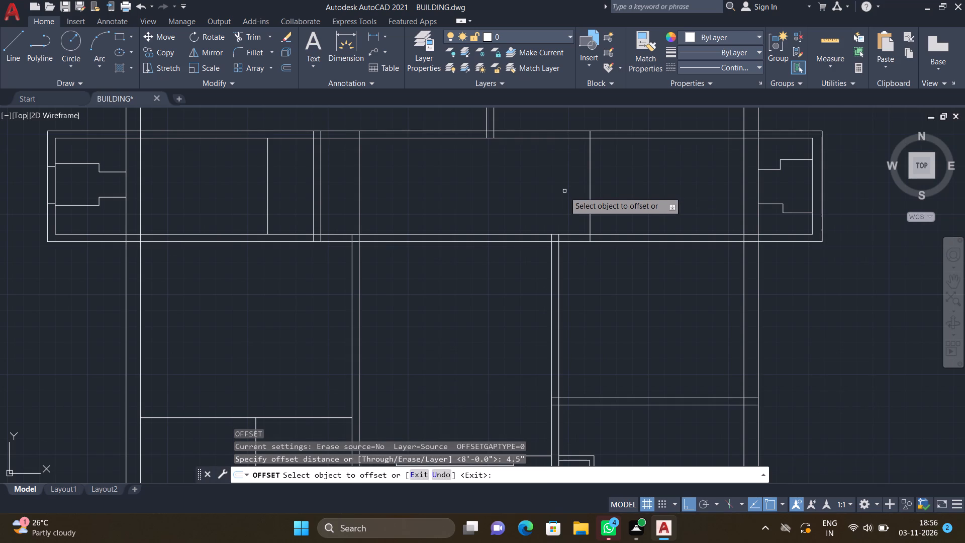
left_click(590, 208)
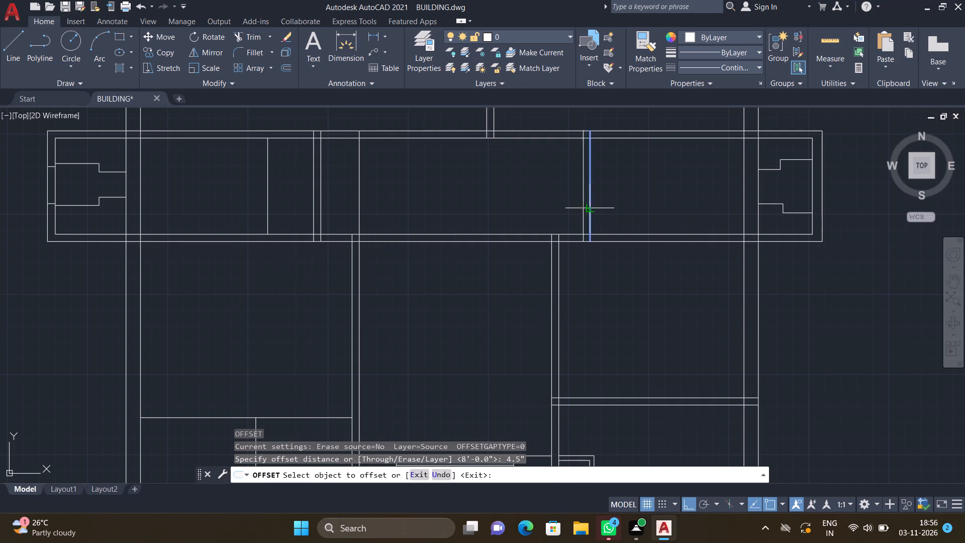
left_click(569, 207)
key("Return")
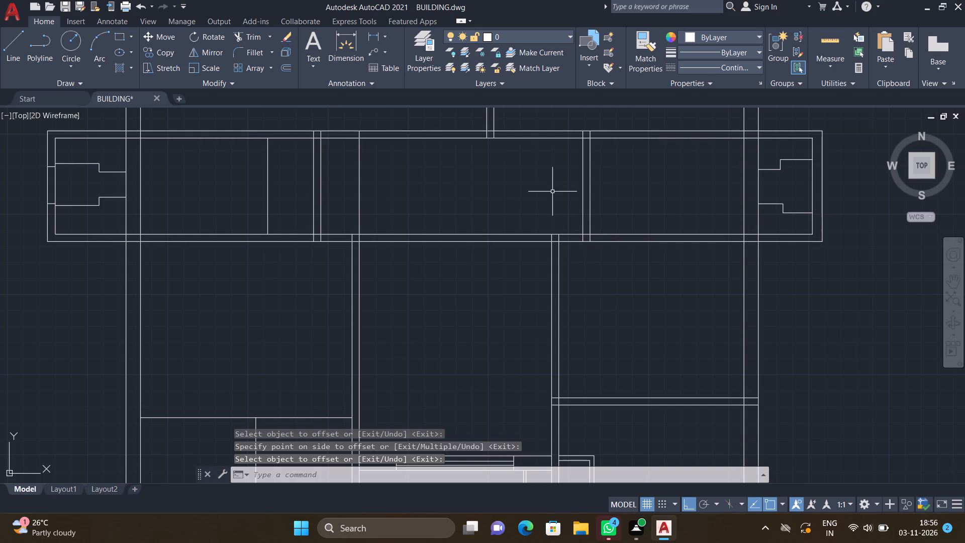
Draw a line north across the middle band, extending the southeast room's west partition's west face to the band's outer north line.
key("l")
key("Return")
scroll(548, 224, "up", 1)
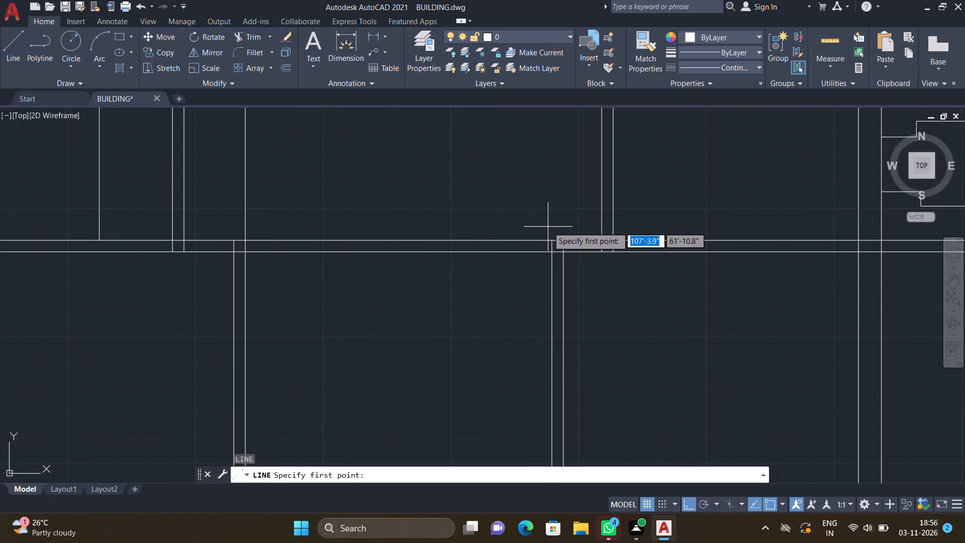
left_click(550, 237)
scroll(553, 176, "down", 3)
scroll(554, 145, "up", 3)
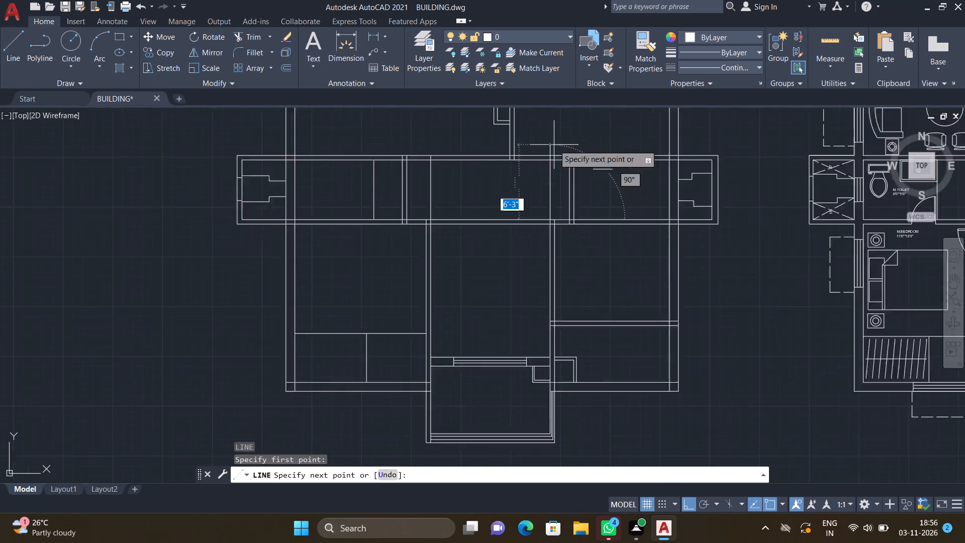
scroll(543, 173, "up", 3)
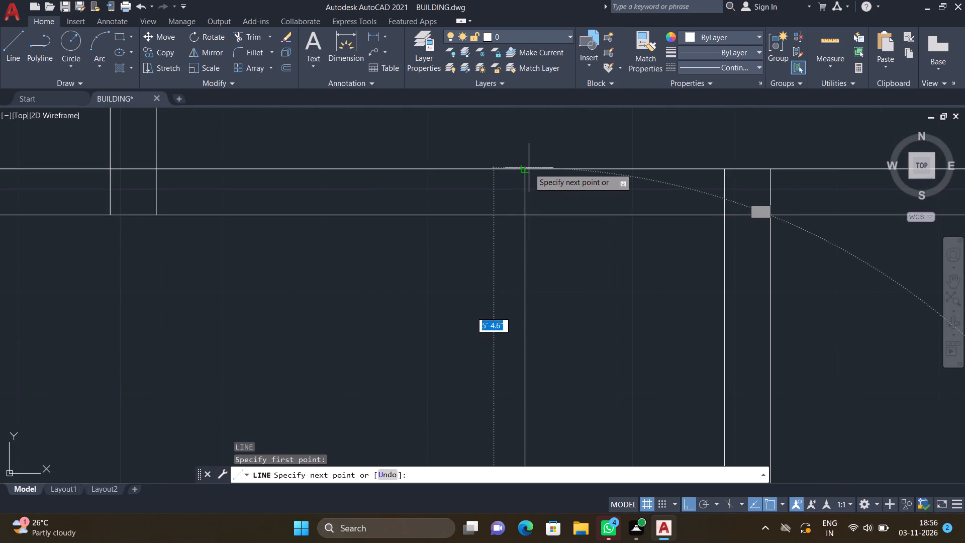
left_click(529, 168)
key("Return")
scroll(526, 176, "down", 4)
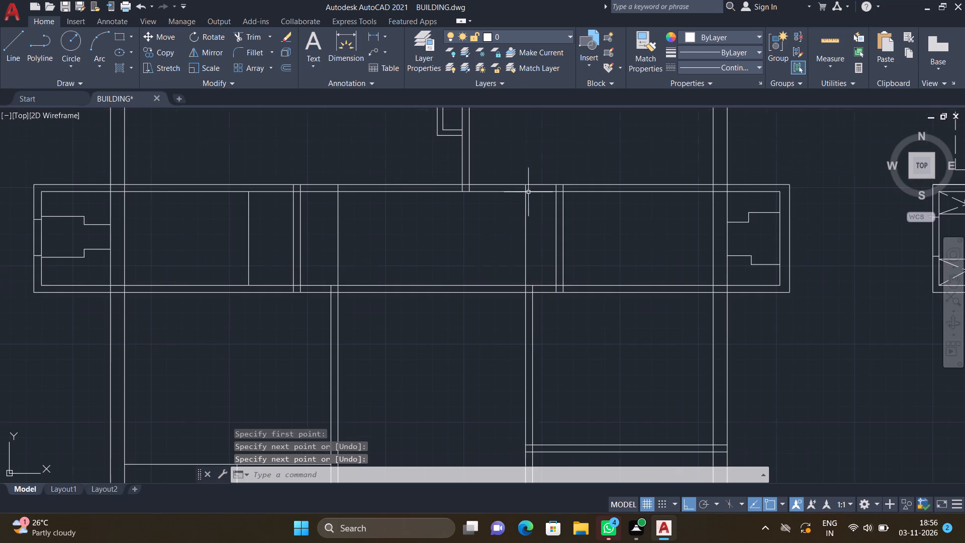
scroll(528, 205, "down", 1)
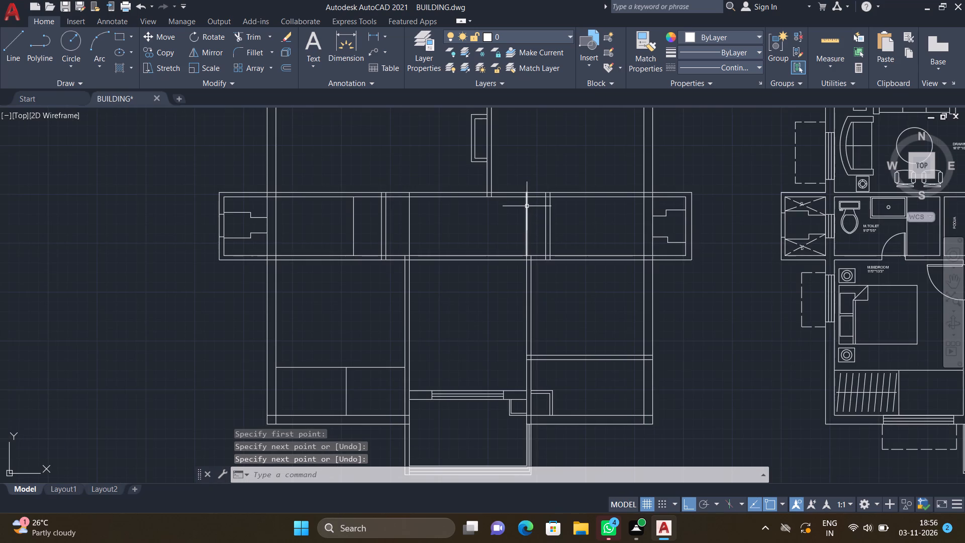
scroll(519, 211, "down", 2)
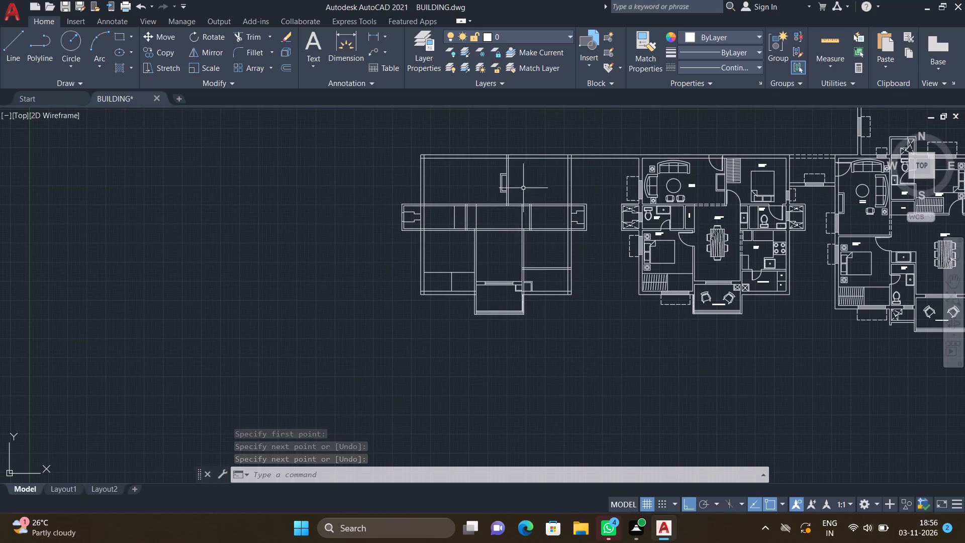
Draw an L-shaped line in the northeast room, running north from the middle band's outer face and east to the east wall's inner line.
scroll(538, 183, "up", 2)
key("l")
key("Return")
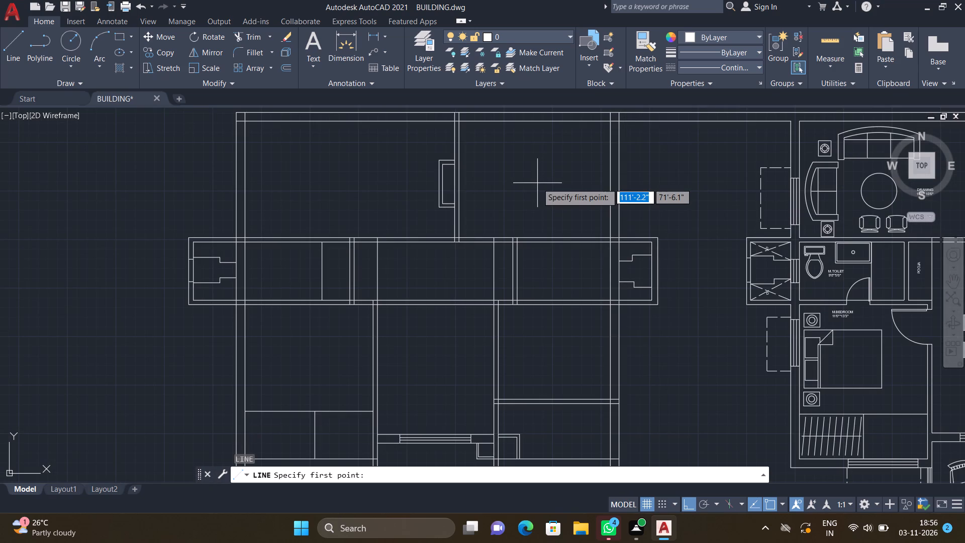
scroll(537, 233, "up", 2)
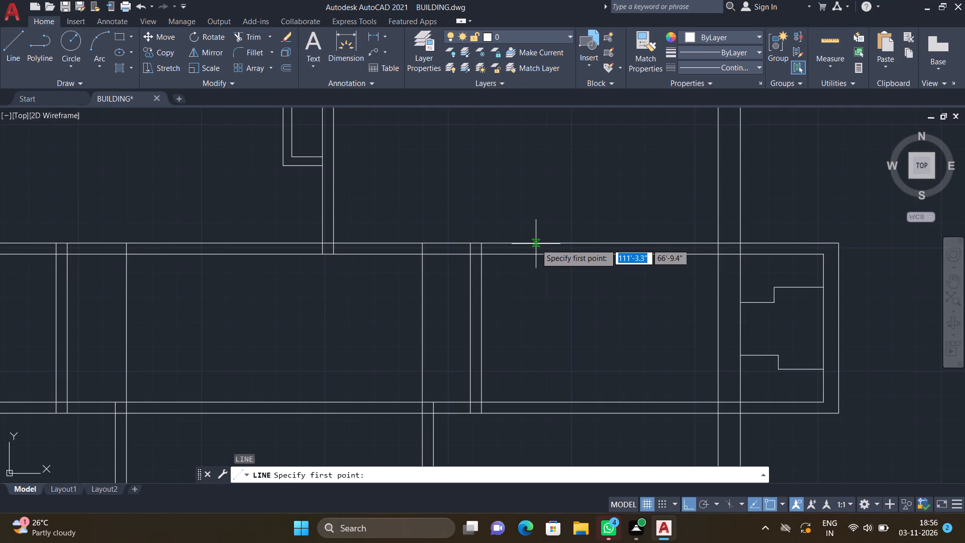
left_click_drag(536, 243, 536, 238)
scroll(537, 168, "down", 2)
scroll(537, 161, "up", 1)
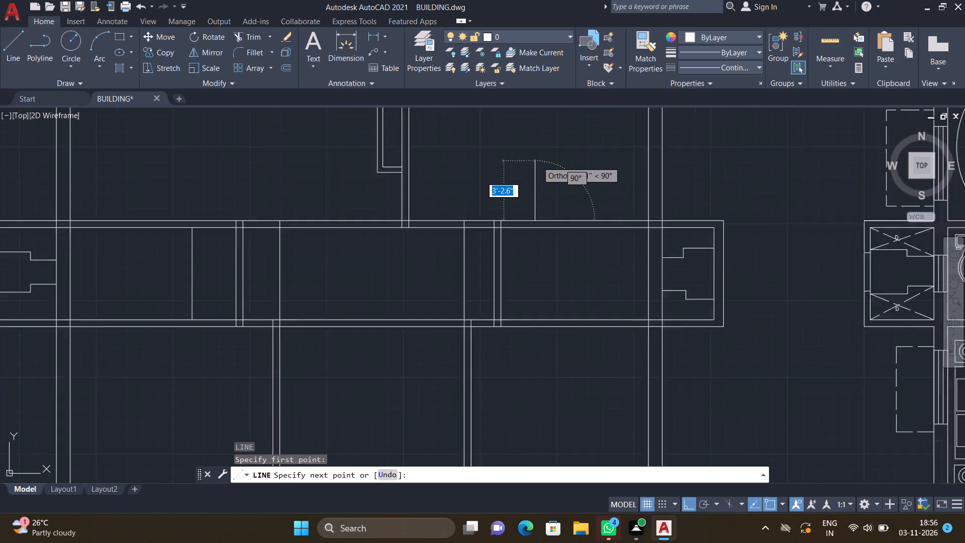
scroll(537, 161, "up", 1)
left_click_drag(536, 172, 546, 175)
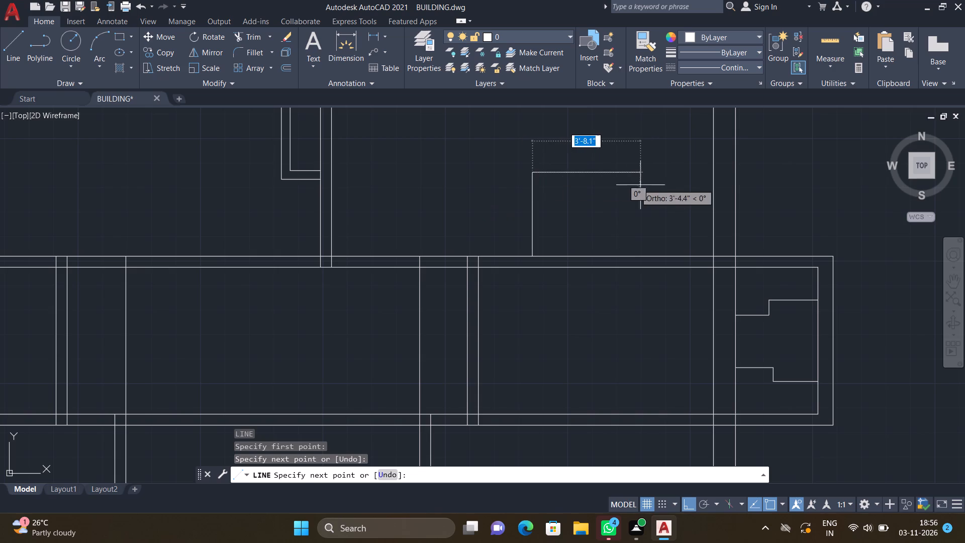
left_click(711, 173)
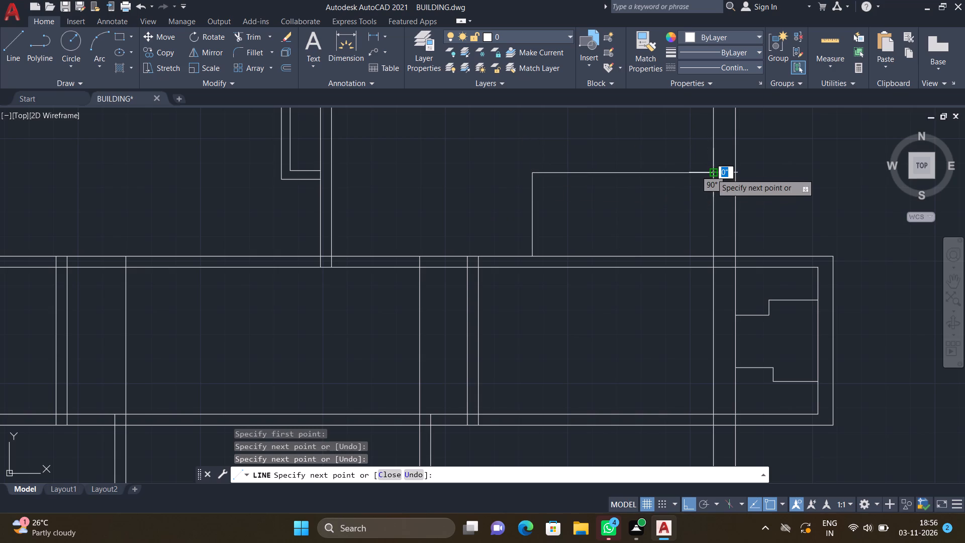
key("Return")
Draw an L-shaped line in the southeast room, running north from the east-west partition and west to the room's west partition.
scroll(679, 155, "down", 3)
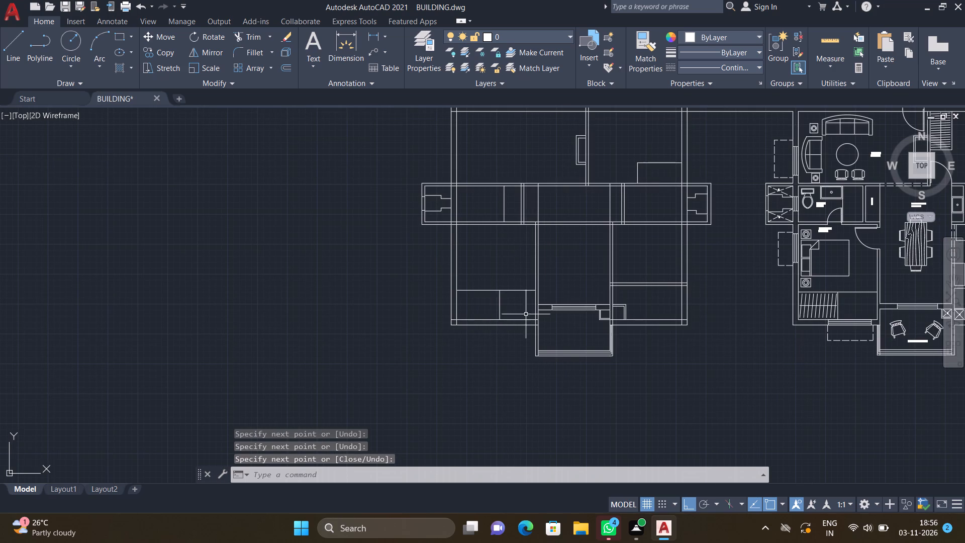
scroll(495, 294, "down", 2)
scroll(556, 285, "up", 2)
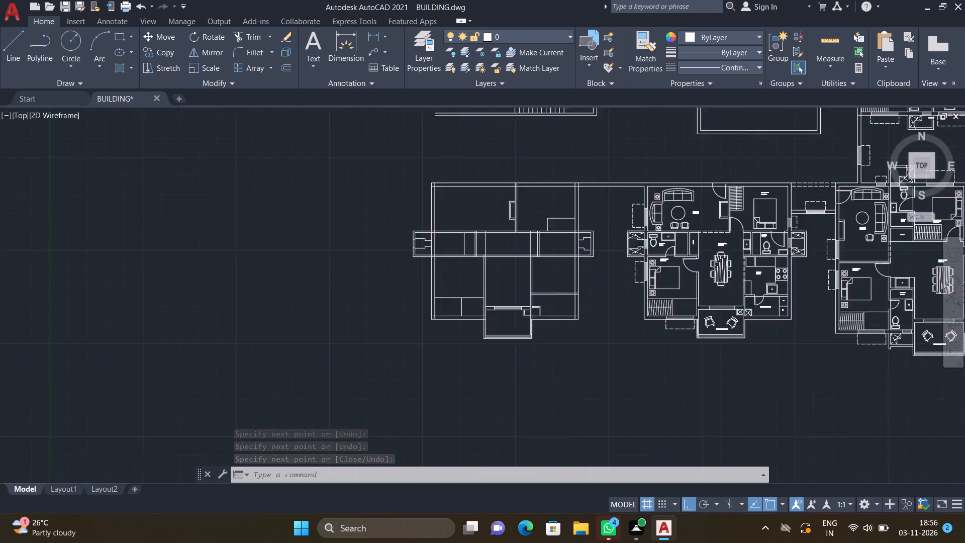
key("l")
key("Return")
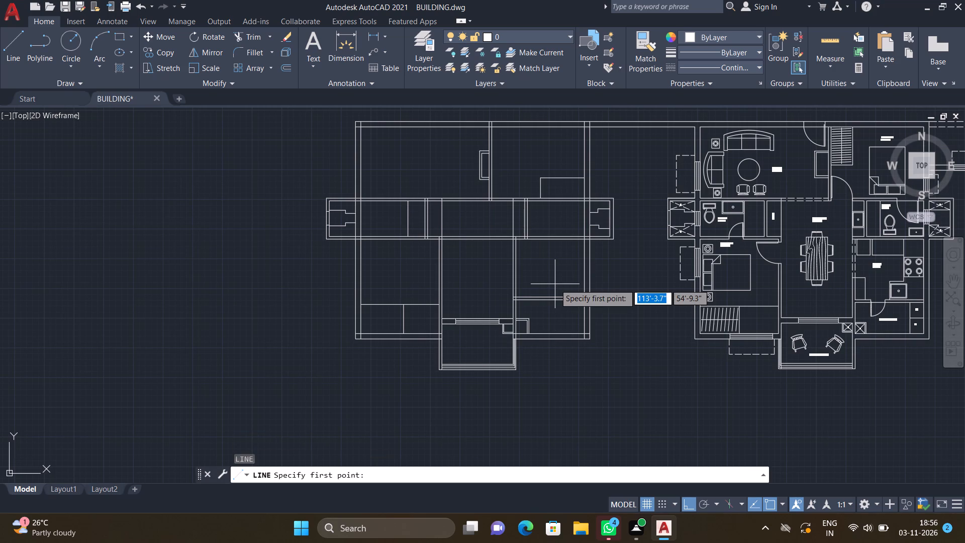
scroll(526, 306, "up", 3)
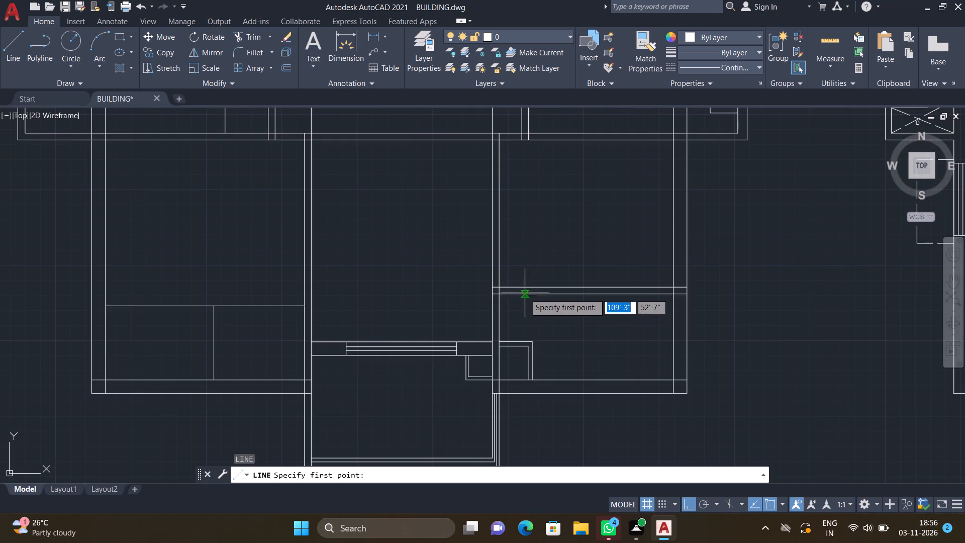
scroll(525, 293, "up", 2)
left_click(522, 279)
scroll(524, 222, "down", 1)
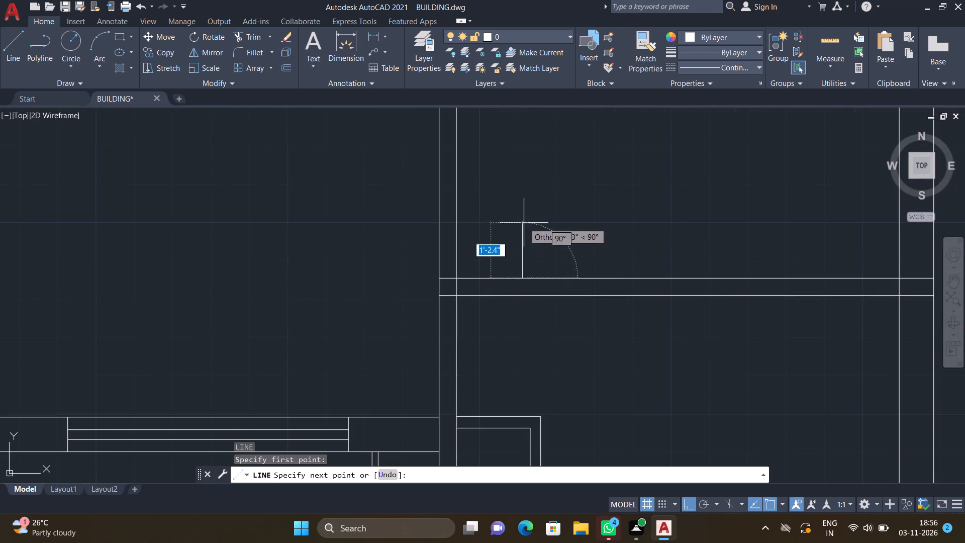
left_click(521, 175)
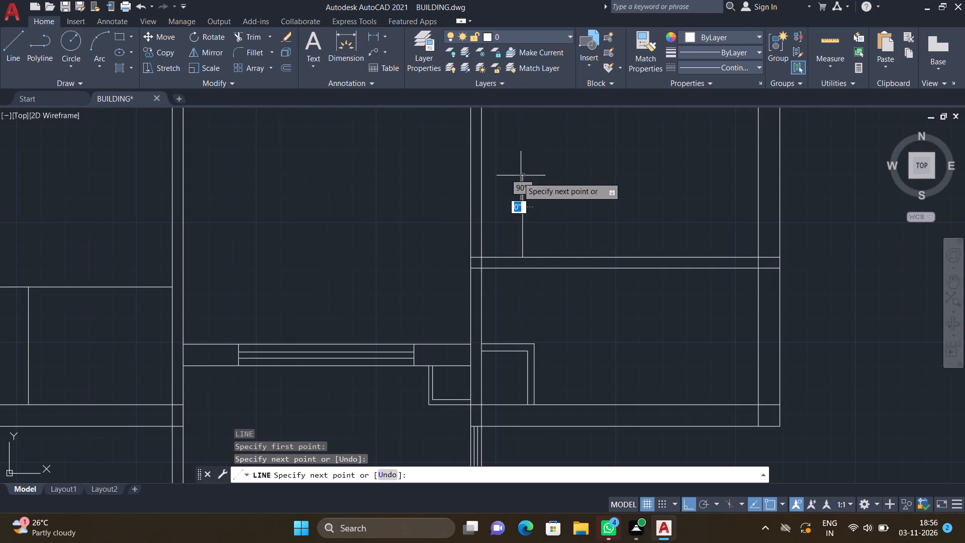
left_click(481, 175)
key("Return")
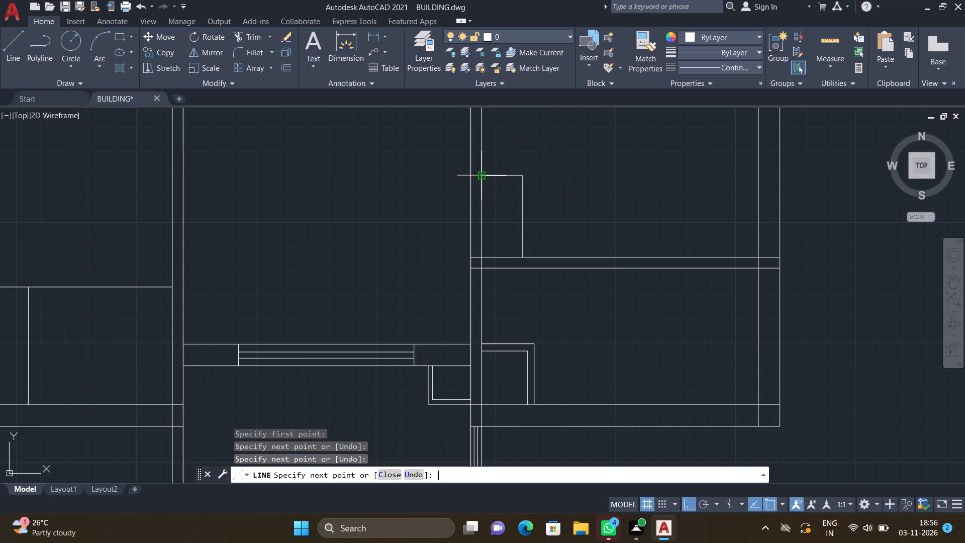
Begin a stepped outline in the southeast room with a segment north from the east-west partition's upper line and a short jog east.
scroll(484, 175, "down", 2)
key("l")
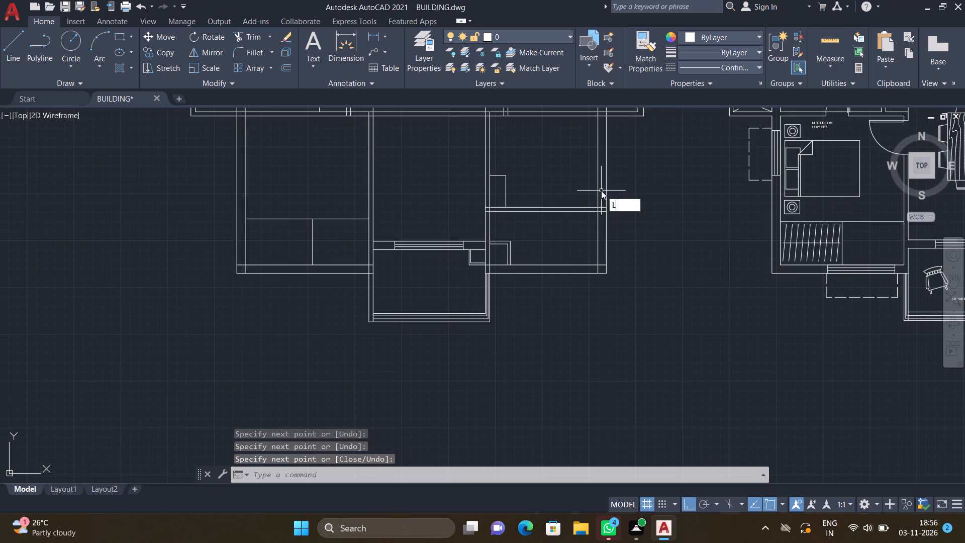
key("Return")
scroll(535, 191, "up", 1)
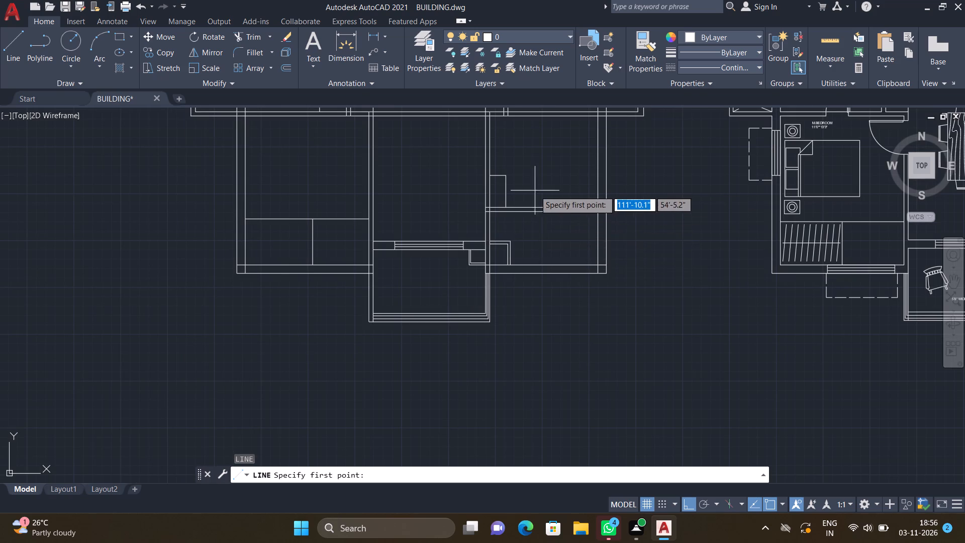
scroll(535, 191, "up", 1)
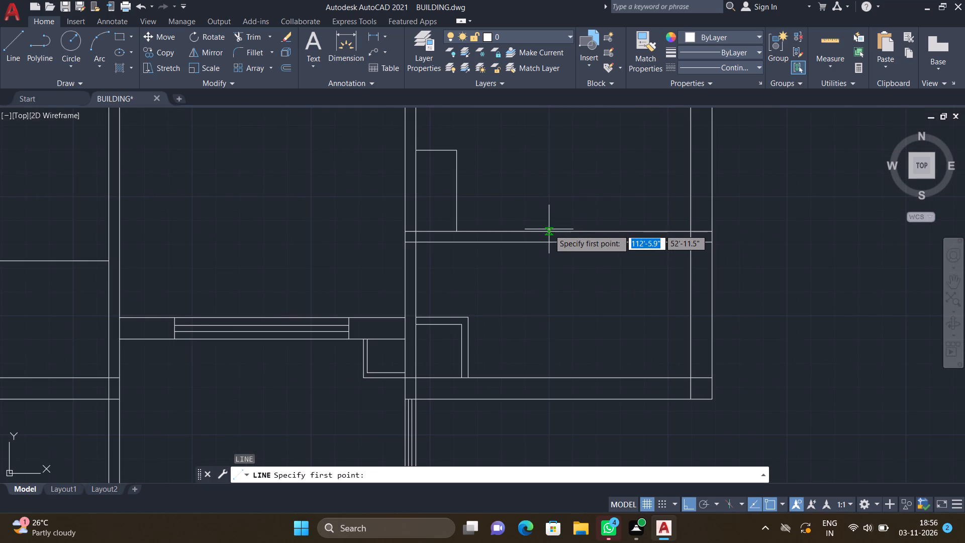
left_click(547, 230)
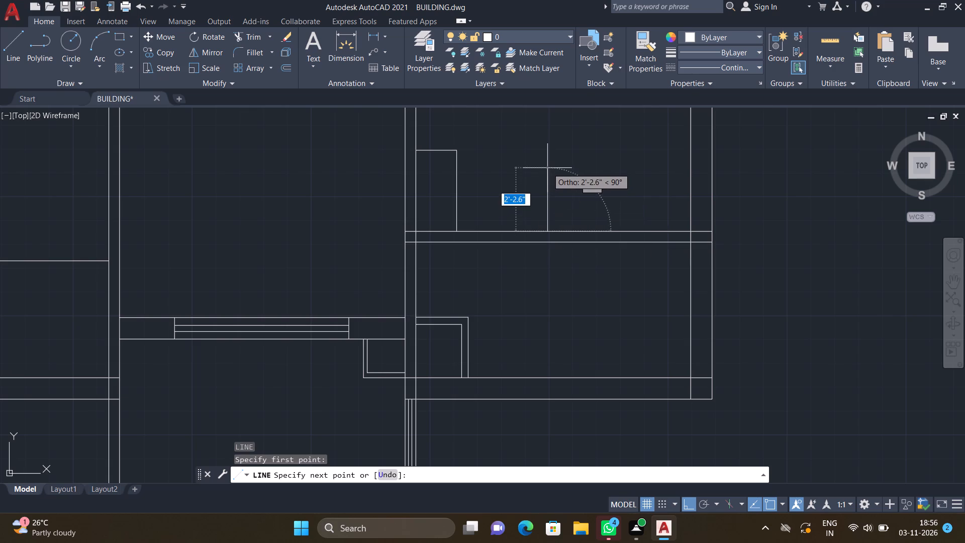
scroll(547, 167, "down", 1)
scroll(548, 156, "up", 2)
scroll(548, 148, "down", 1)
left_click_drag(547, 148, 552, 148)
scroll(603, 151, "down", 2)
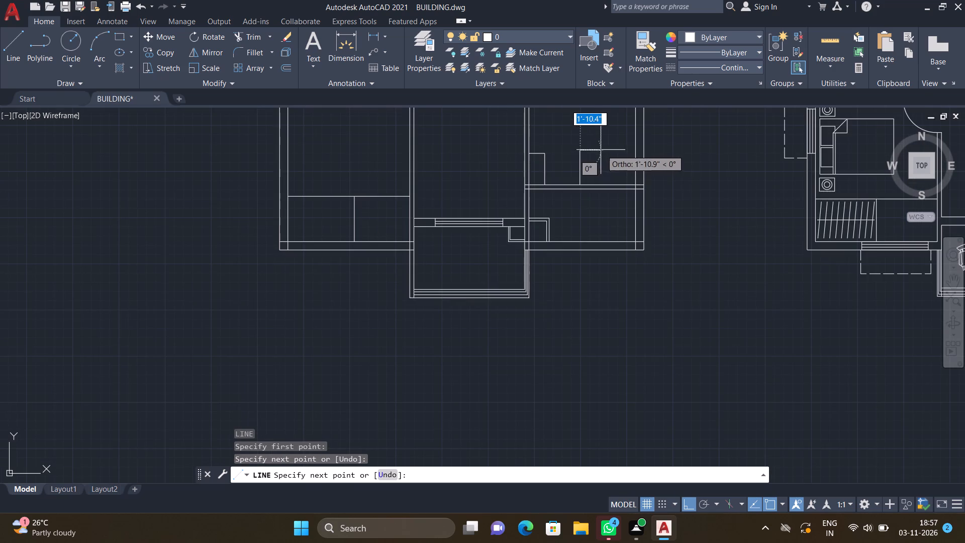
left_click(597, 149)
Continue the stepped outline north, back west, and north again to the middle band's outer south line.
scroll(593, 138, "down", 3)
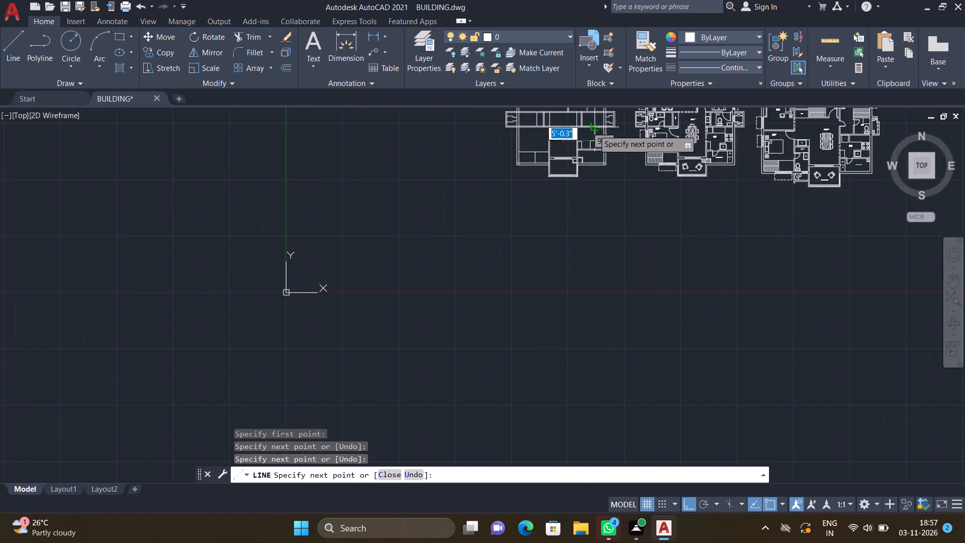
scroll(594, 130, "up", 3)
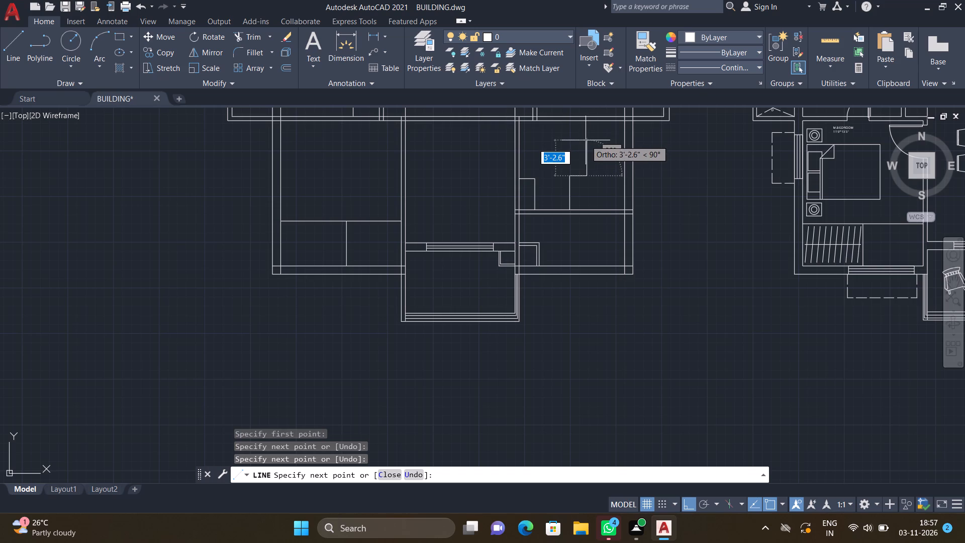
scroll(586, 140, "up", 1)
left_click(586, 143)
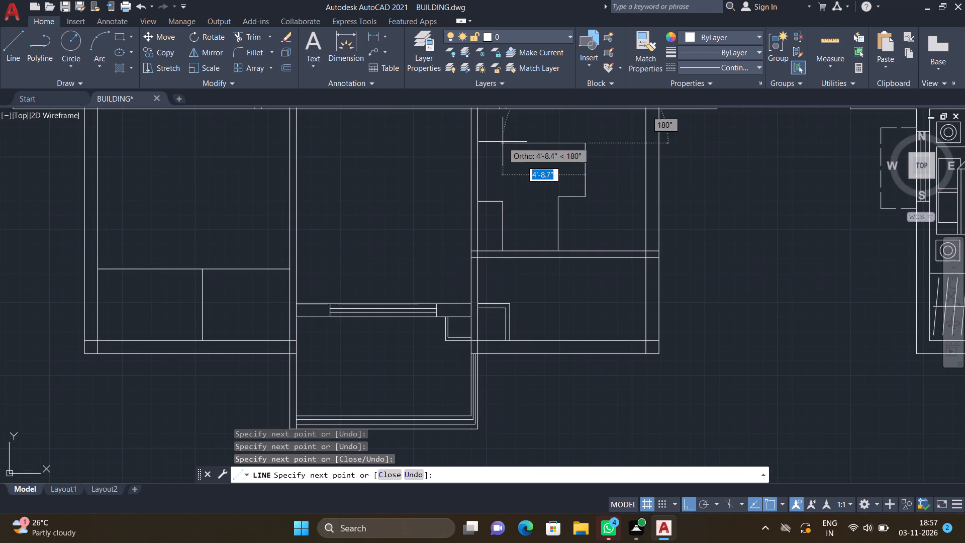
scroll(522, 142, "up", 3)
scroll(527, 141, "down", 3)
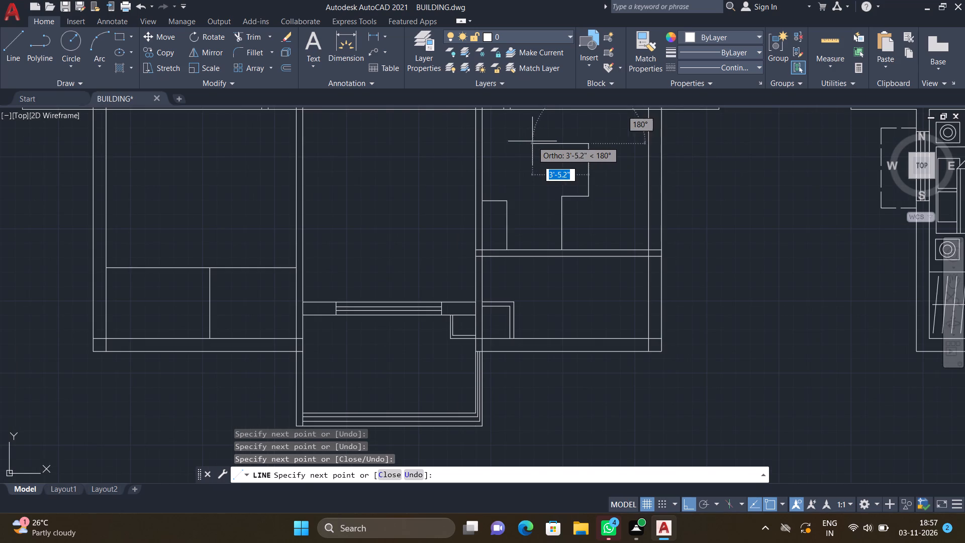
left_click(532, 139)
scroll(534, 121, "up", 2)
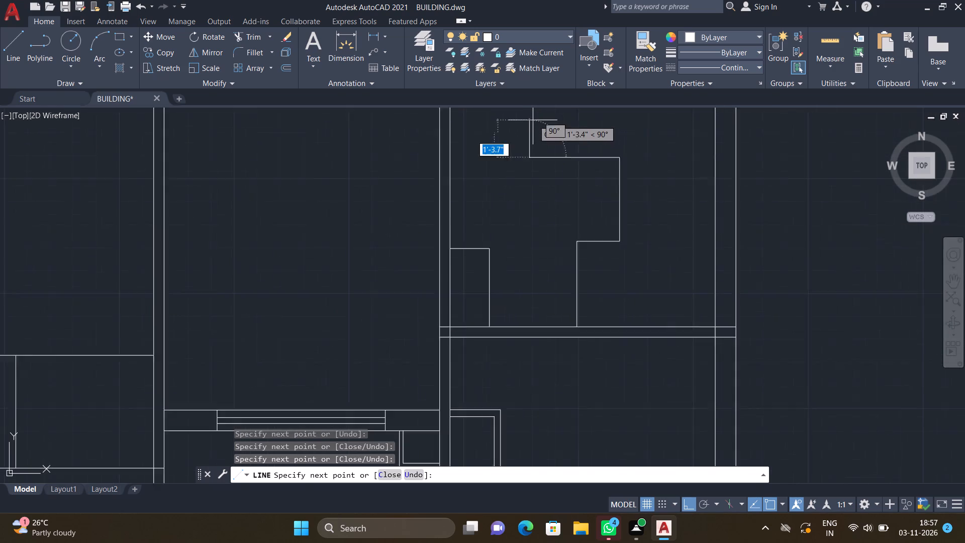
scroll(531, 119, "up", 1)
scroll(508, 167, "down", 3)
scroll(512, 149, "up", 3)
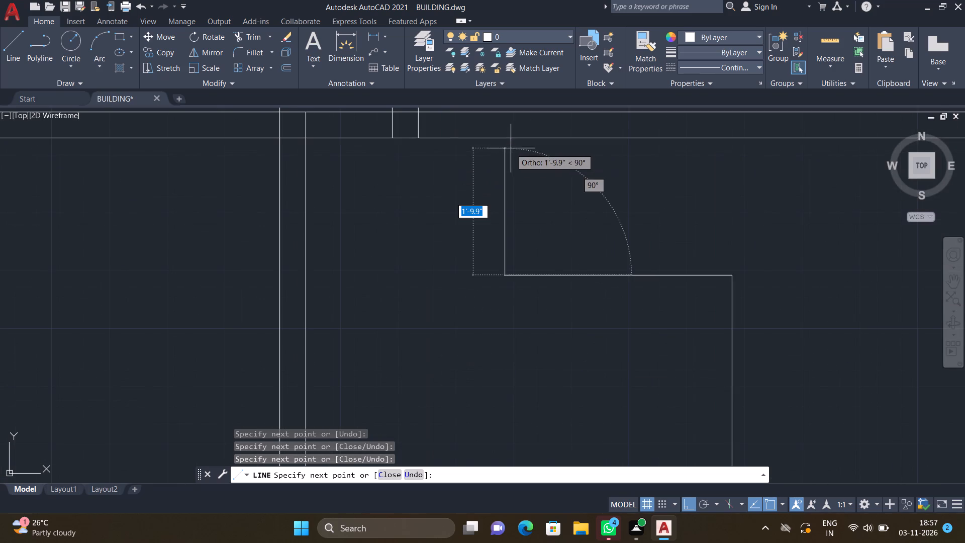
left_click(503, 137)
key("Return")
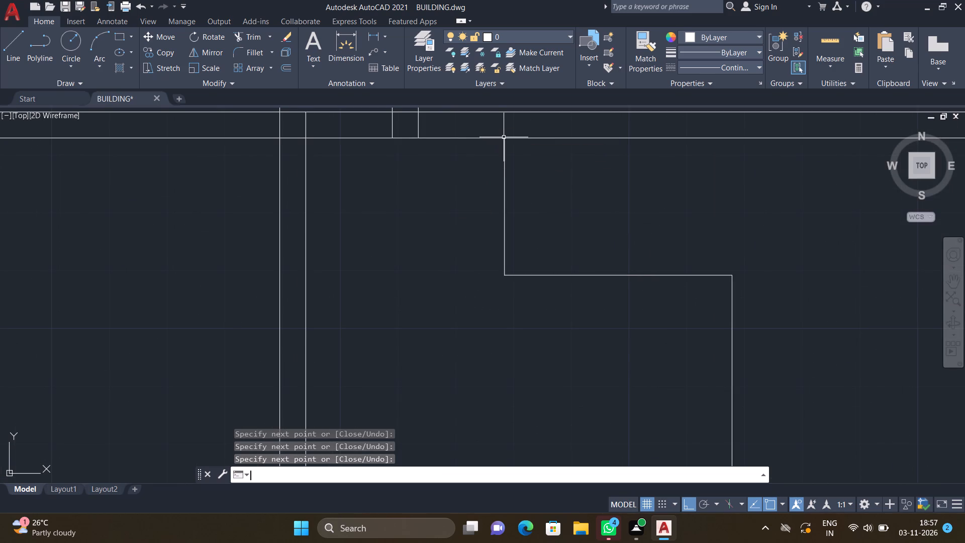
Draw a rectangle about 2' by 2' against the middle band's south face, between the room's west partition and the stepped outline.
key("r")
key("e")
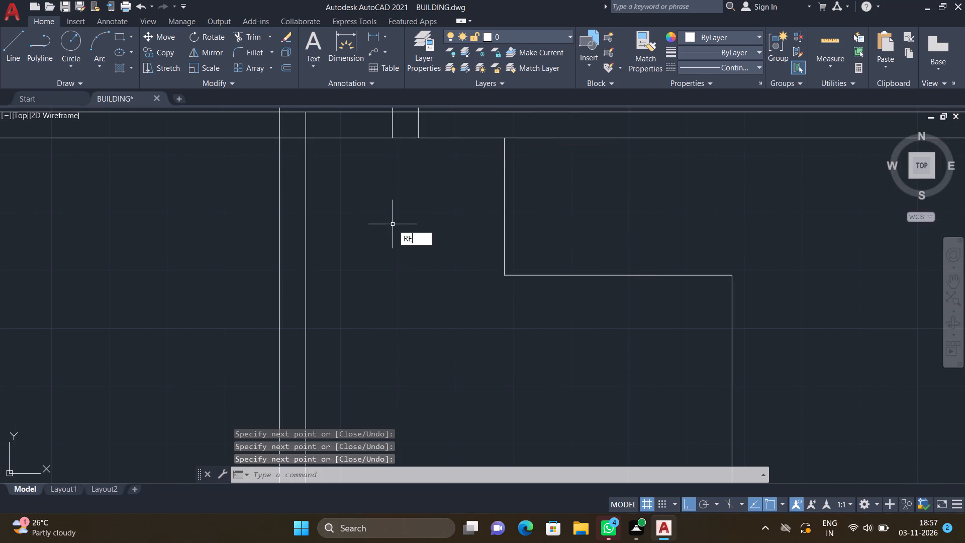
key("c")
key("Return")
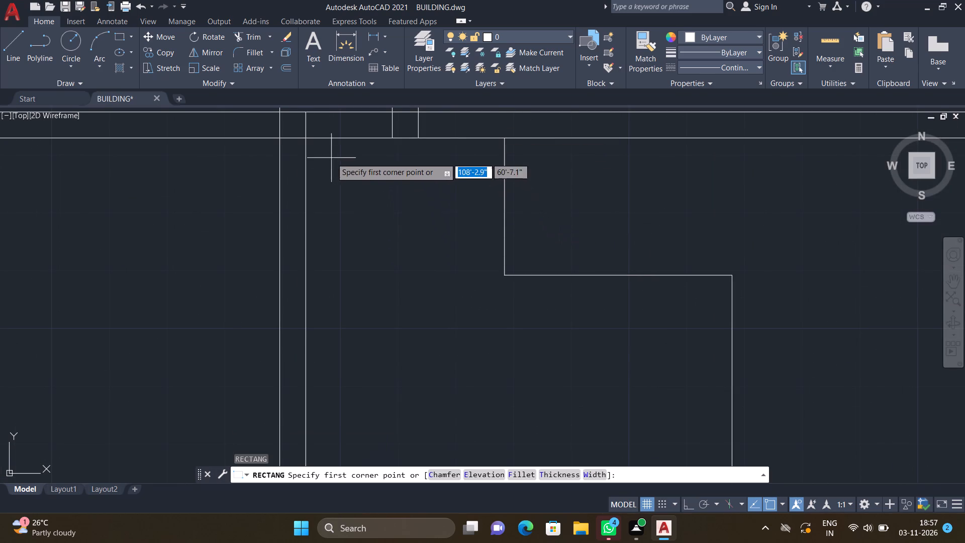
left_click(338, 139)
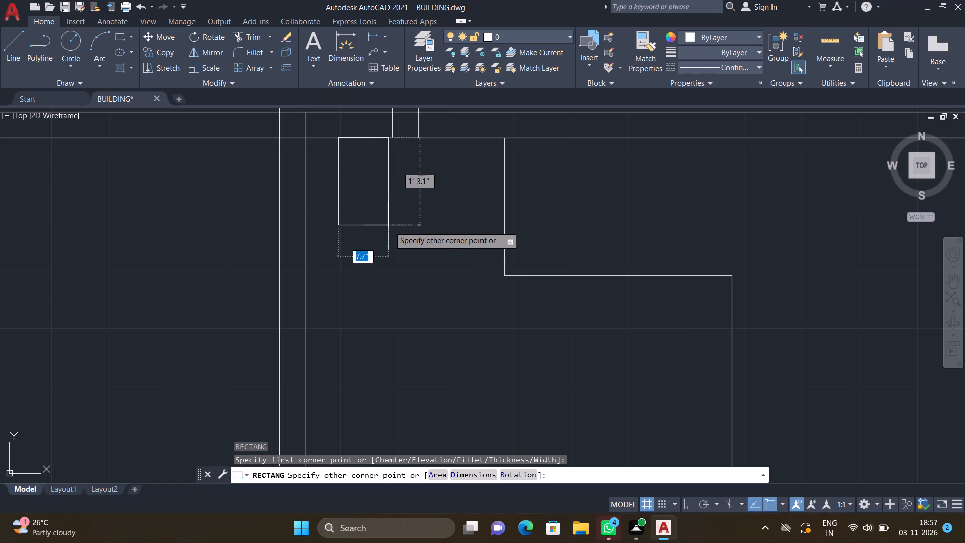
left_click(476, 278)
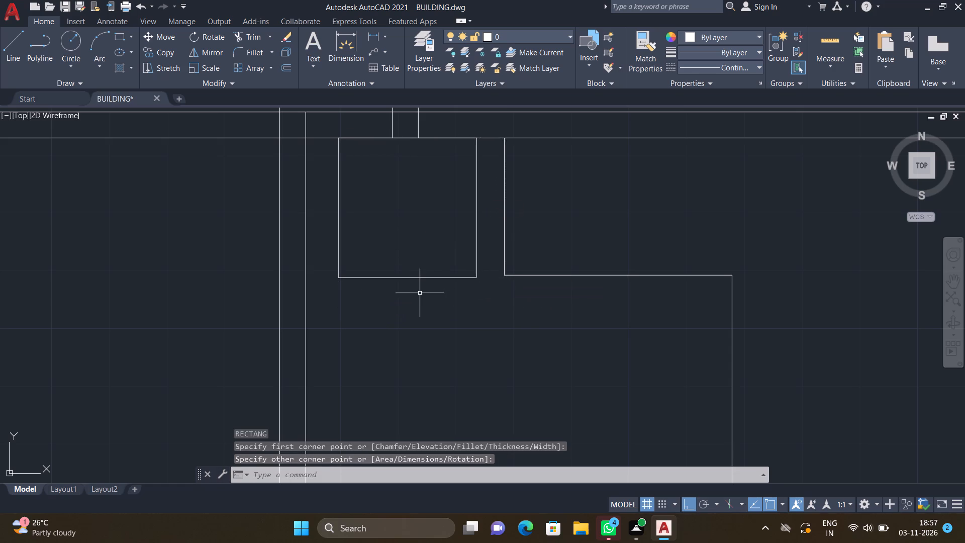
scroll(422, 291, "down", 4)
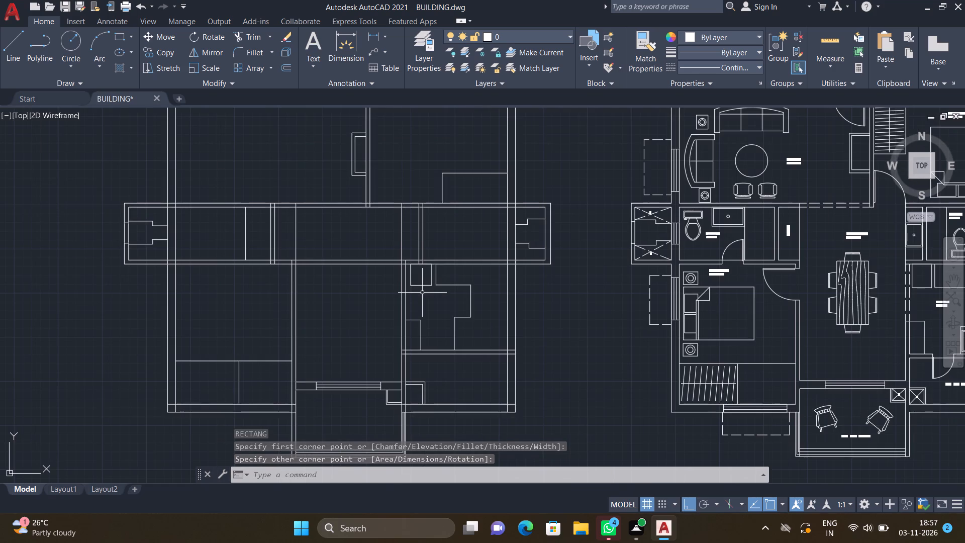
Draw a slightly slanted, near-vertical line just inside the west end of the northeast room's wardrobe outline, with ortho off.
scroll(394, 309, "down", 1)
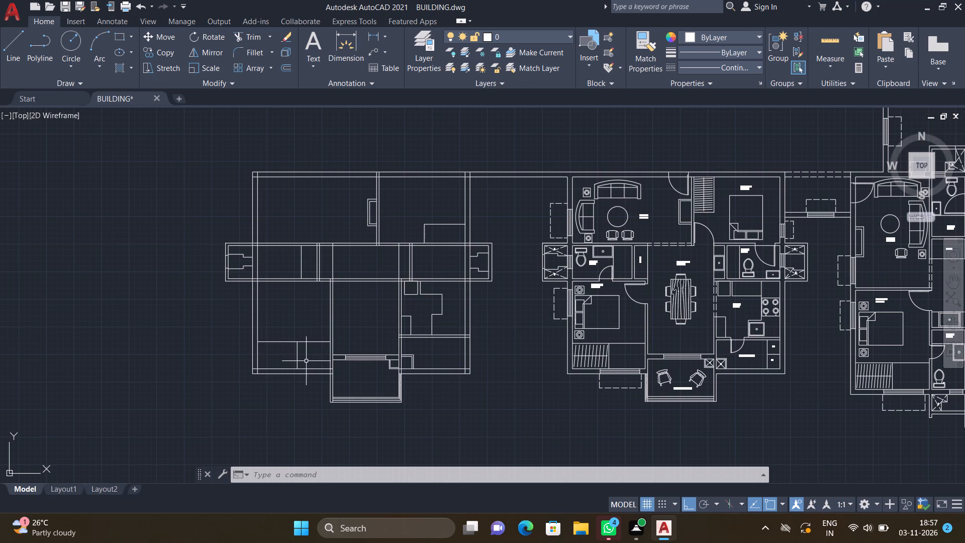
scroll(434, 239, "up", 3)
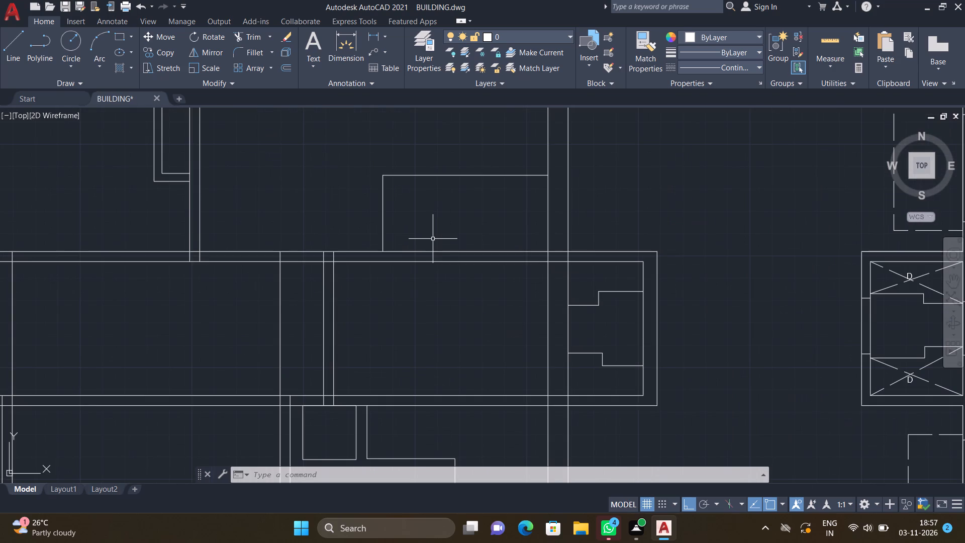
key("F8")
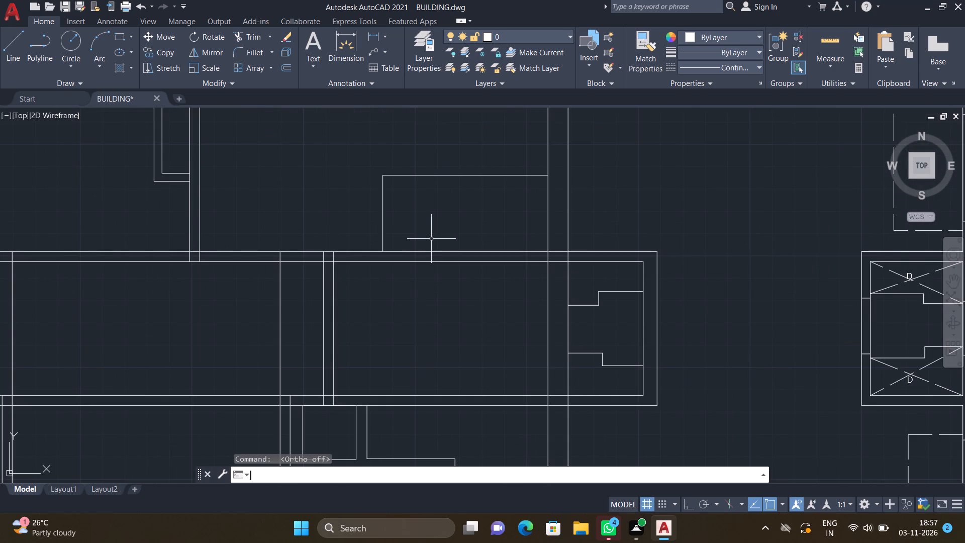
key("l")
key("Return")
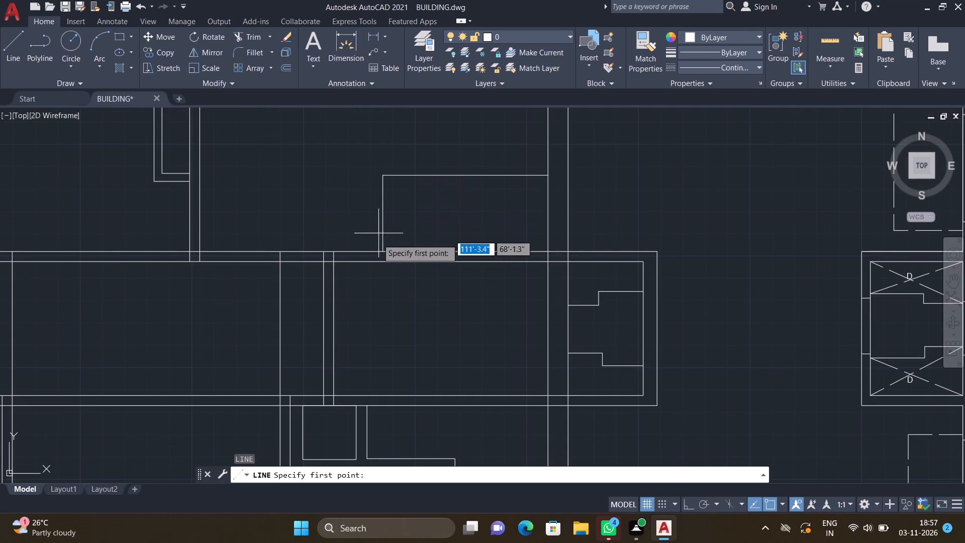
scroll(378, 245, "up", 2)
left_click(395, 247)
scroll(399, 171, "down", 3)
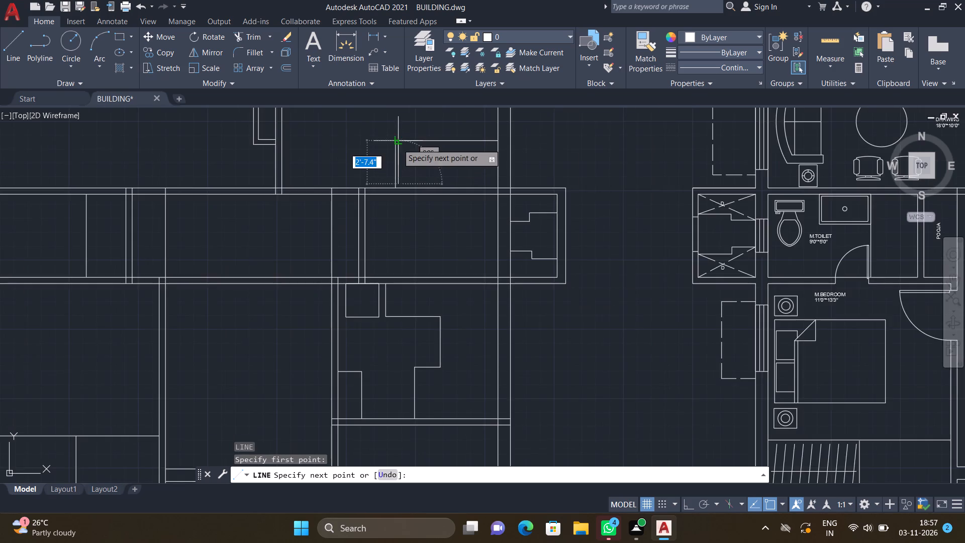
scroll(399, 143, "up", 3)
left_click(396, 143)
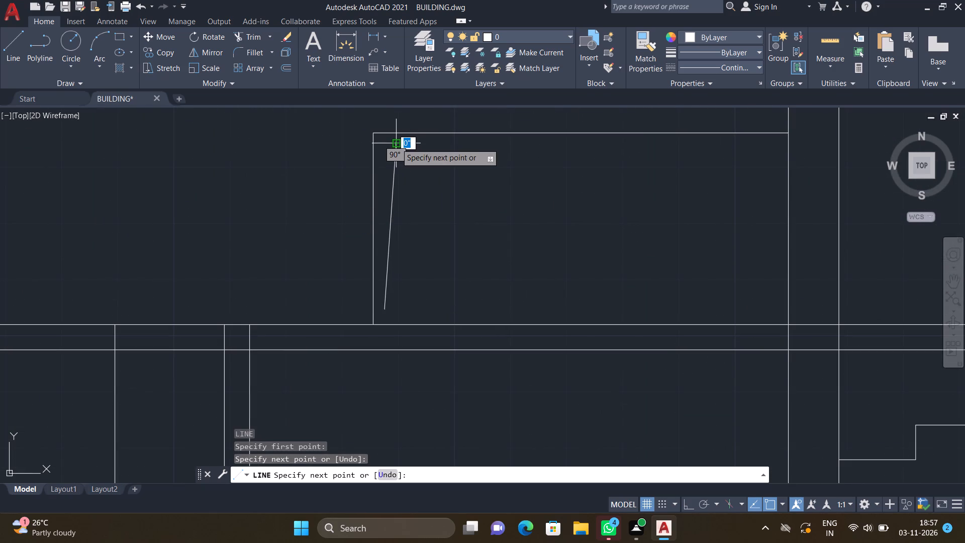
key("Return")
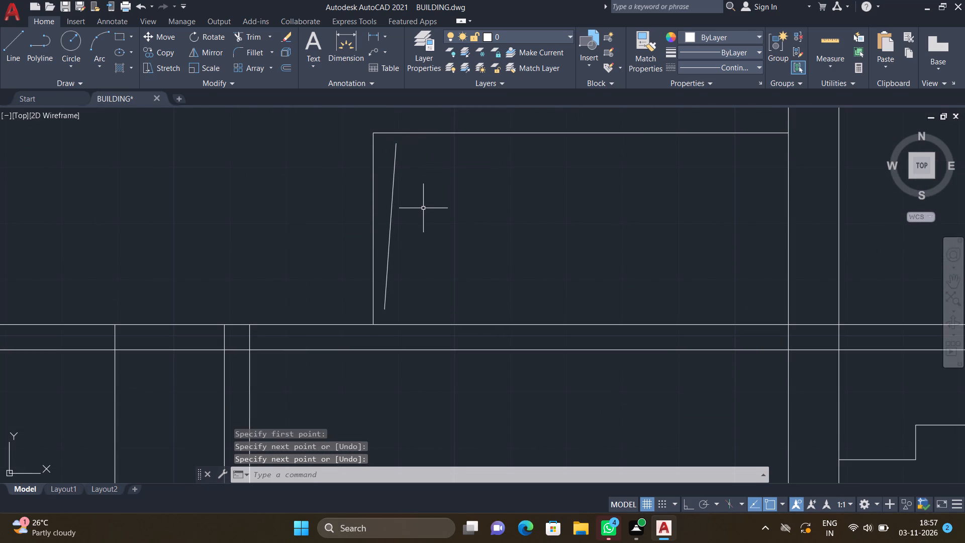
Copy the slanted line eastward as an array of 17 items spaced about 4.2" apart, filling the northeast room's wardrobe outline.
key("F8")
type("CO")
key("Return")
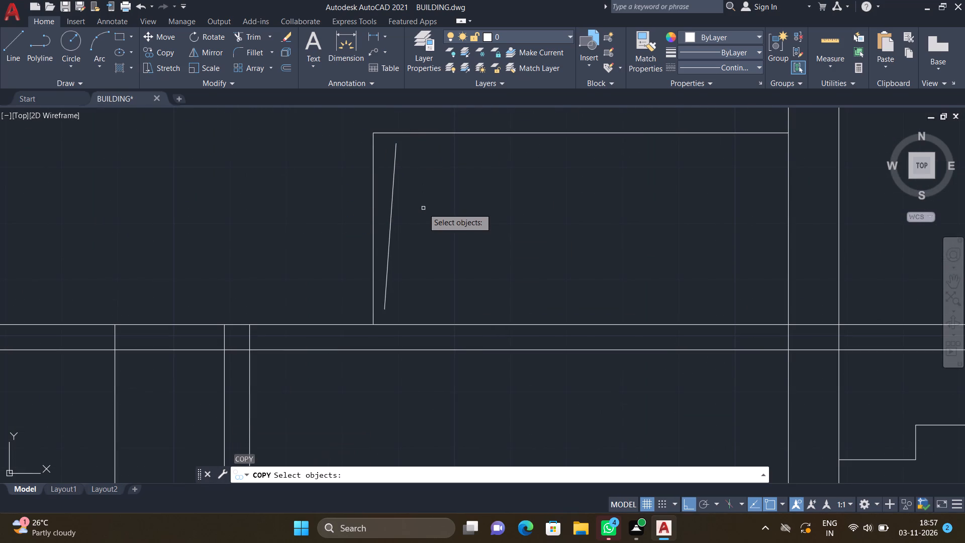
left_click(391, 213)
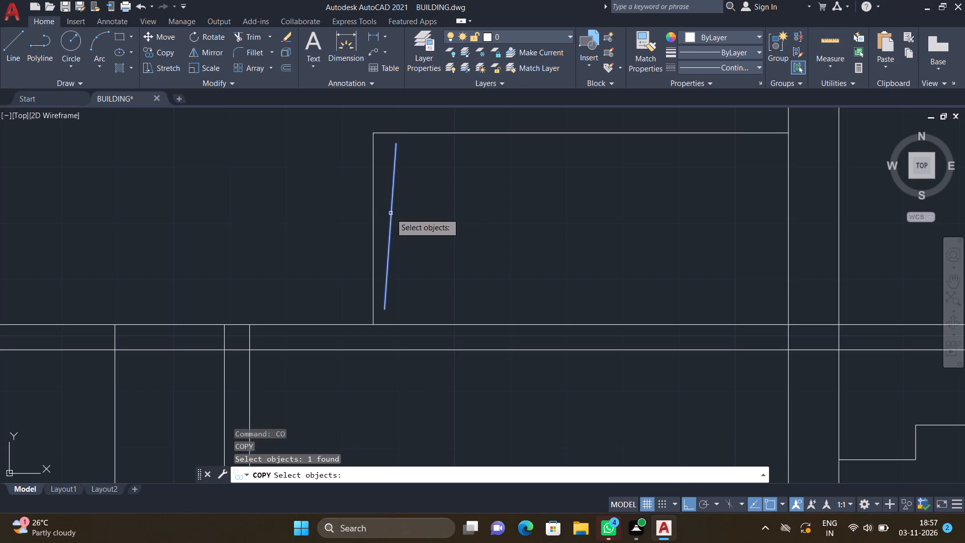
key("Return")
left_click_drag(392, 223, 403, 226)
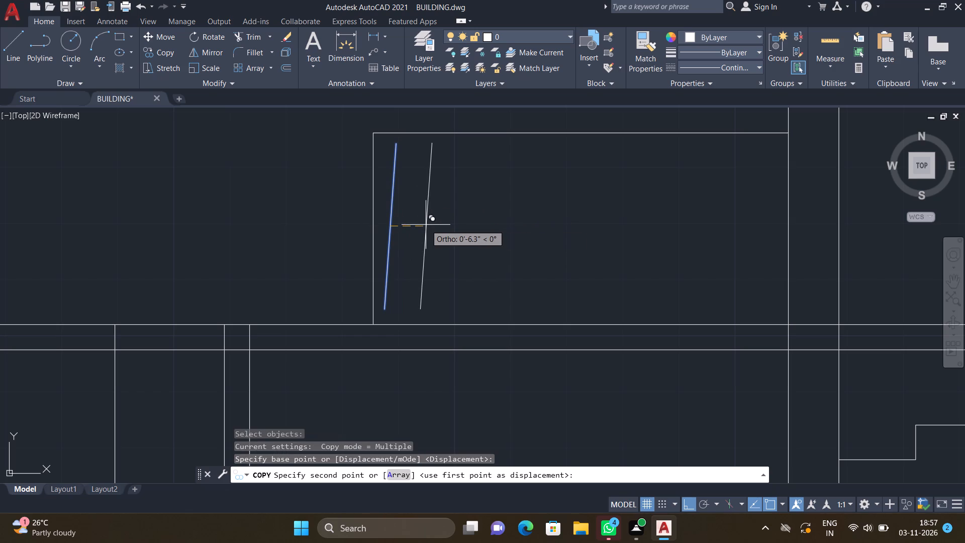
key("a")
key("Return")
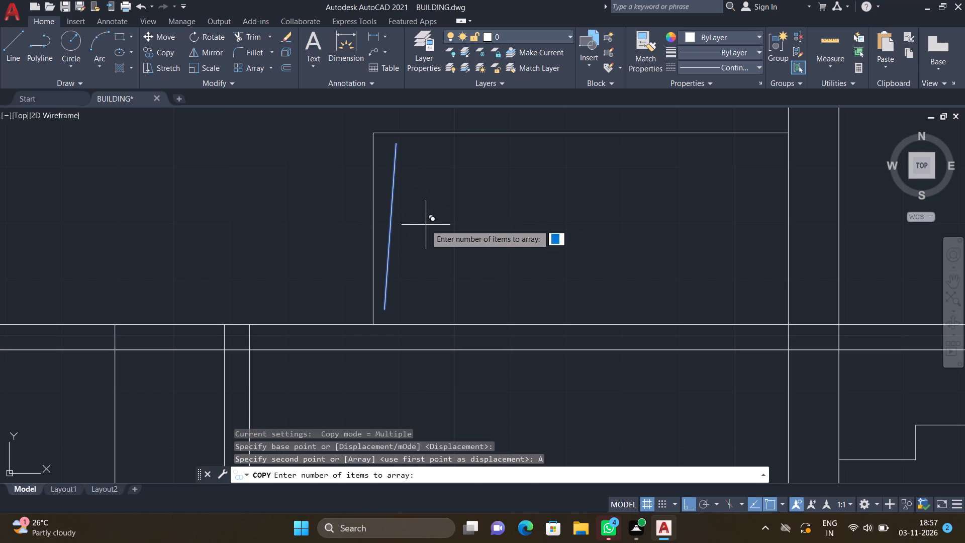
key("1")
key("7")
key("Return")
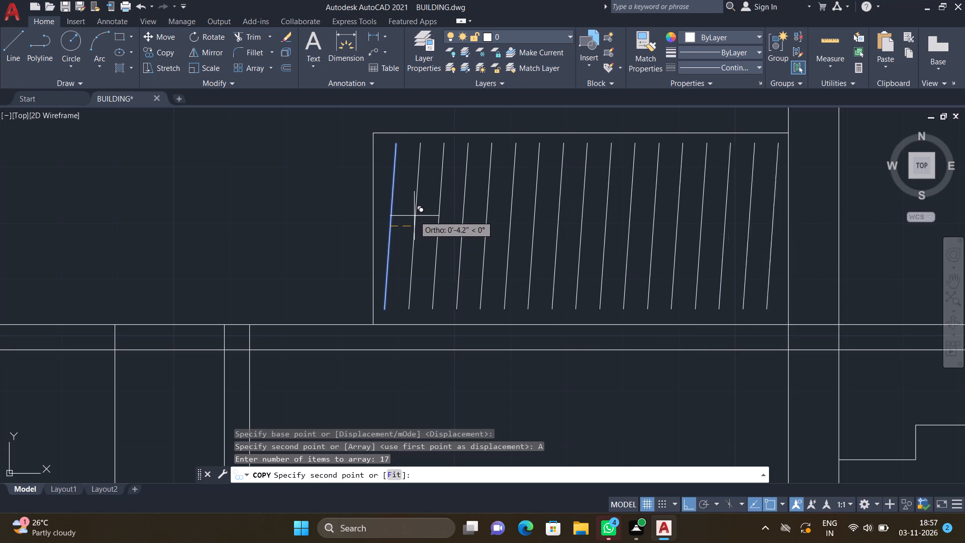
left_click(414, 215)
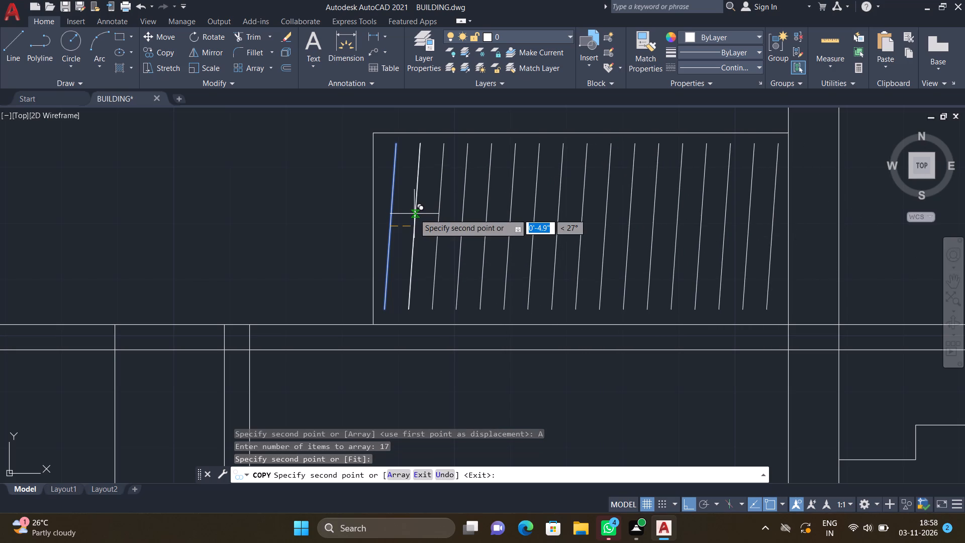
key("Return")
Draw a horizontal rod line about 5'-11" long across the middle of the slanted lines in the northeast room's wardrobe.
key("l")
key("Return")
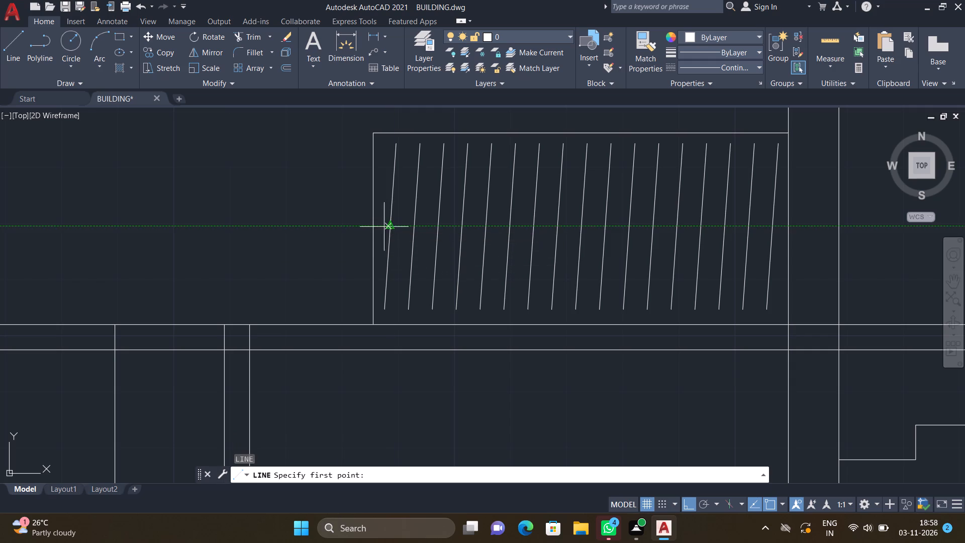
scroll(378, 225, "up", 2)
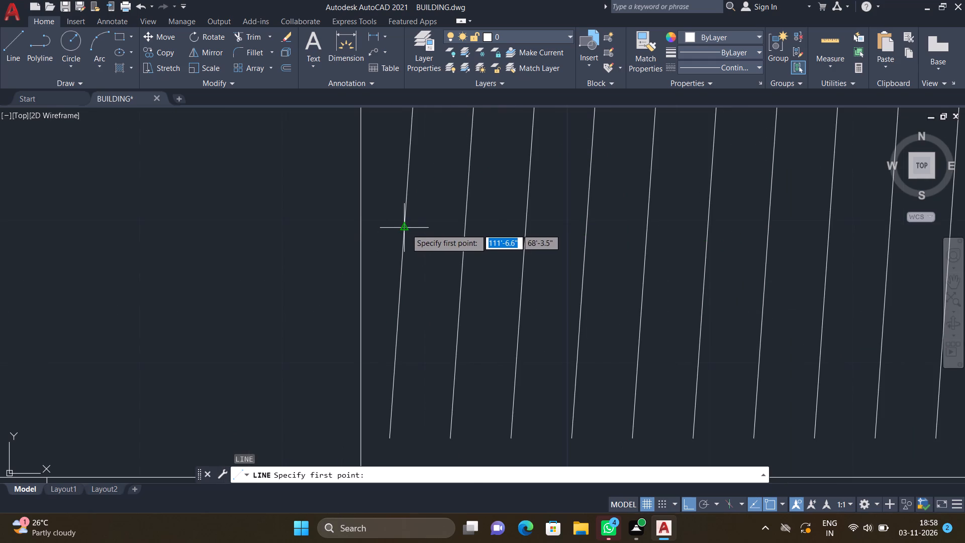
left_click_drag(380, 225, 386, 227)
scroll(469, 237, "down", 4)
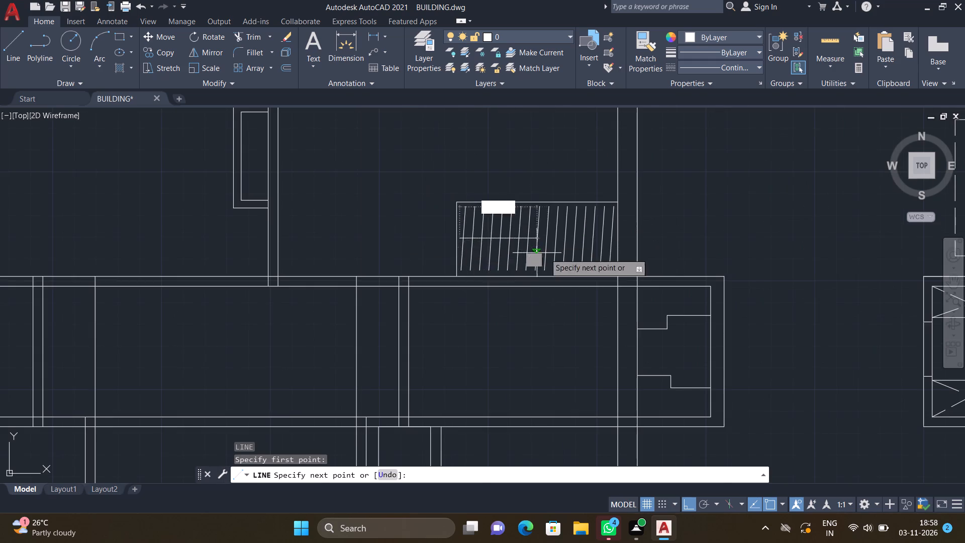
scroll(616, 253, "up", 4)
scroll(594, 197, "up", 1)
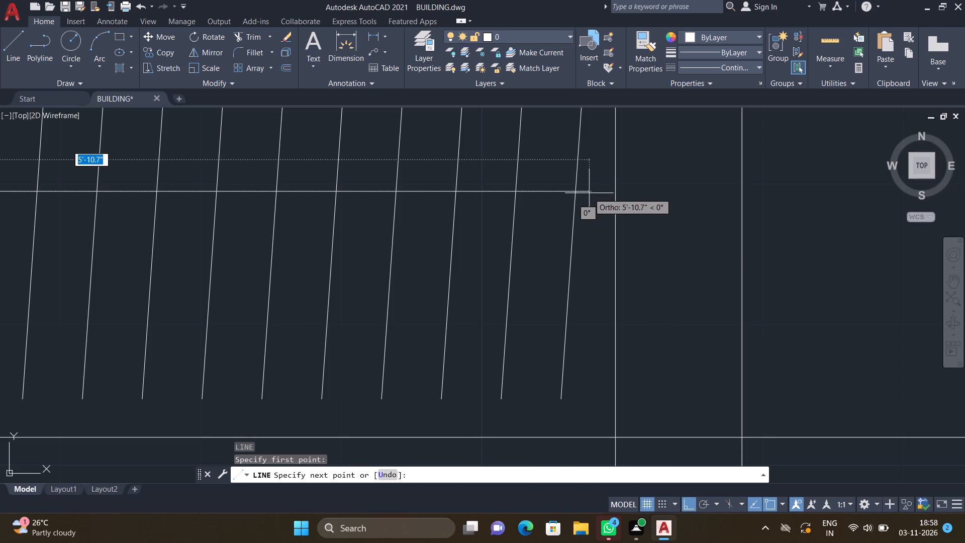
left_click(594, 194)
key("Return")
scroll(475, 242, "down", 5)
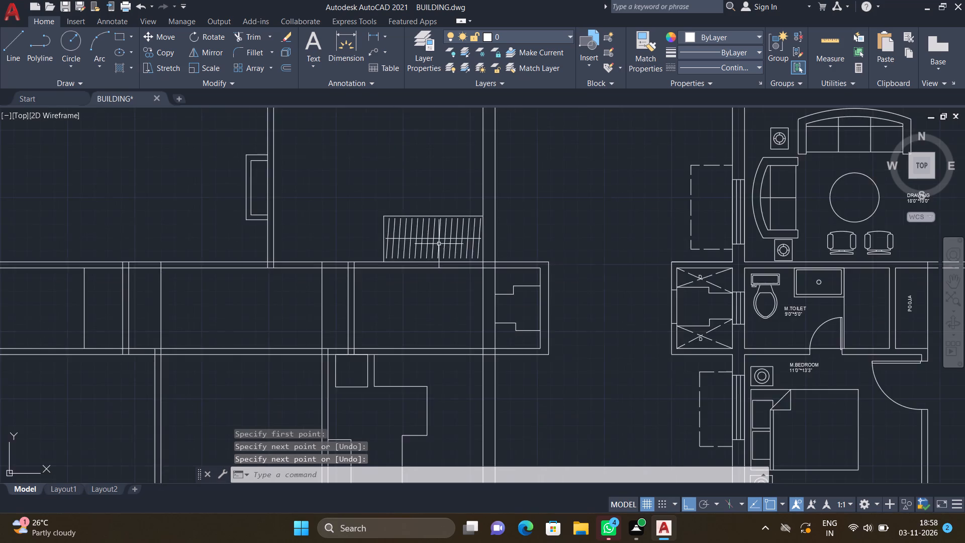
Turn ortho mode off for slanted drawing in the southwest room's wardrobe outline.
scroll(396, 258, "down", 3)
scroll(303, 348, "up", 2)
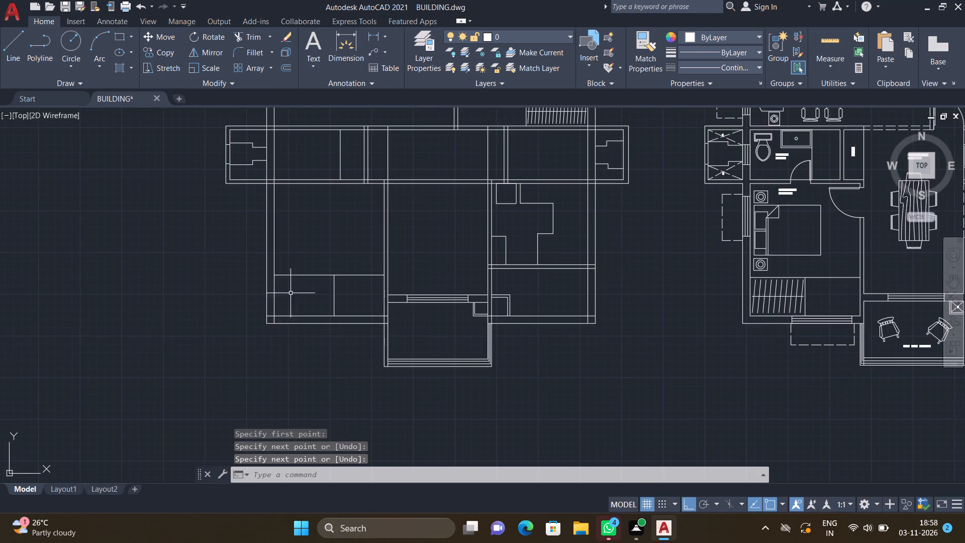
scroll(288, 298, "up", 2)
key("F8")
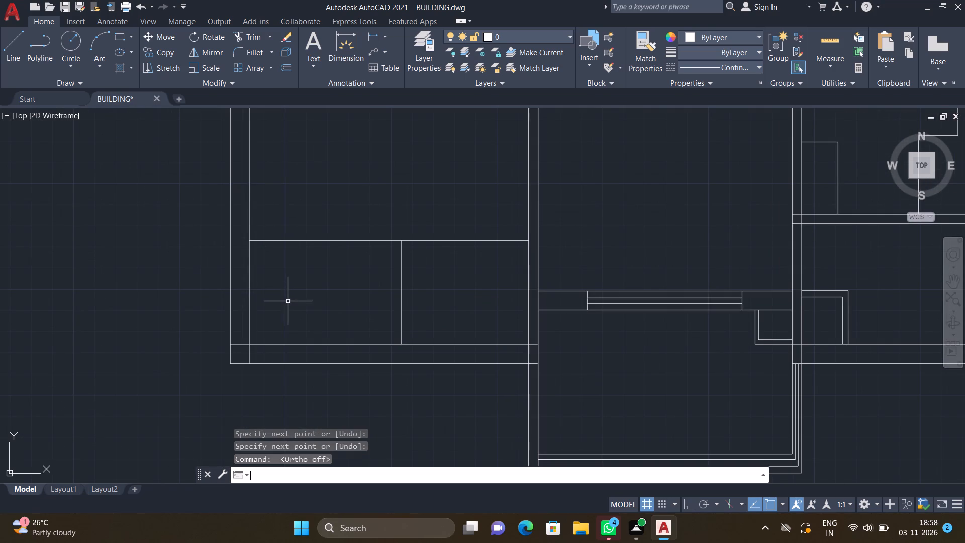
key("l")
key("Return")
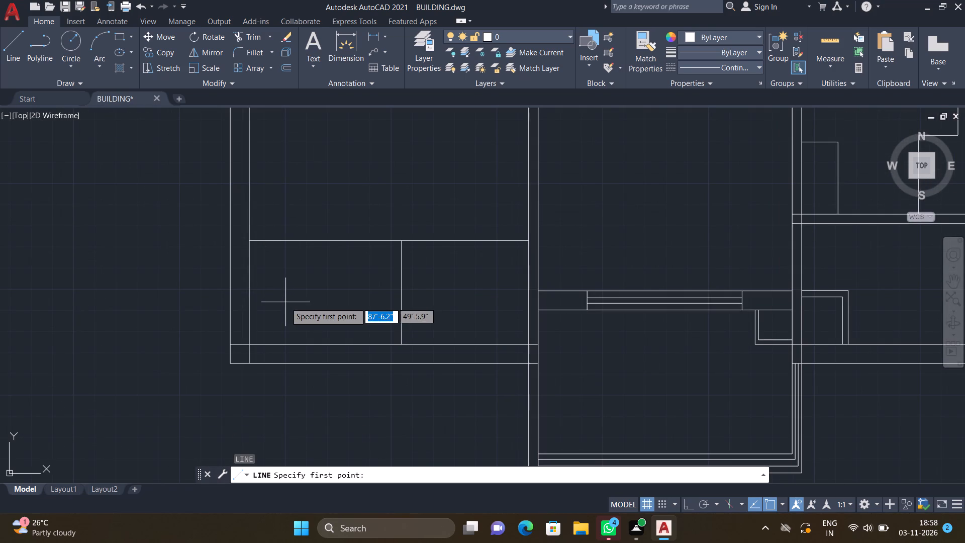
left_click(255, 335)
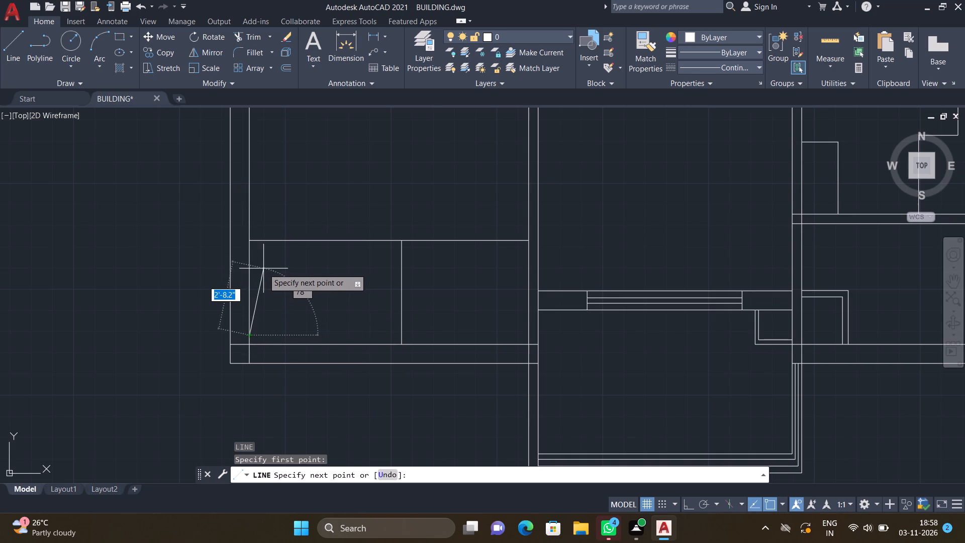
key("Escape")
Draw a slightly slanted line about 3'-6" long just inside the west end of the southwest room's wardrobe outline.
key("l")
key("Return")
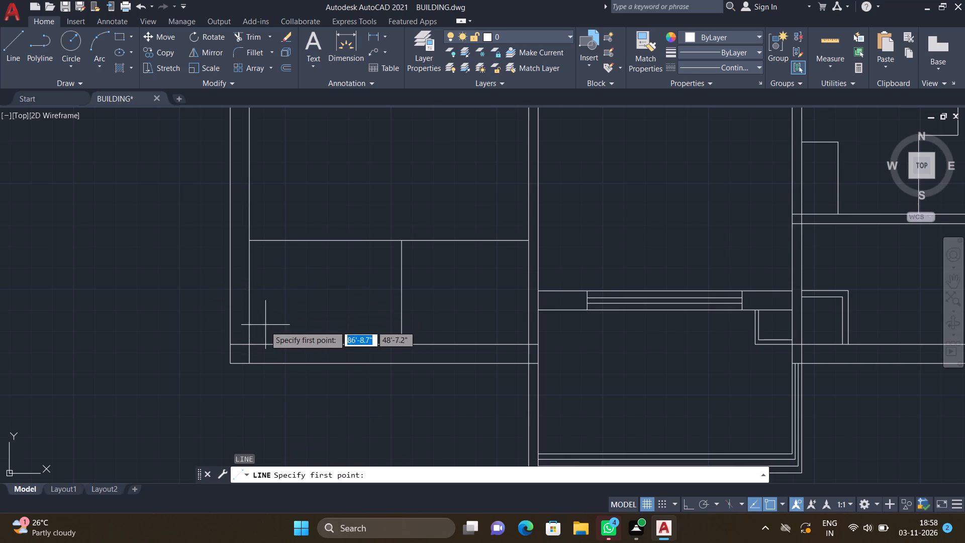
scroll(263, 328, "up", 2)
left_click_drag(235, 351, 237, 345)
scroll(243, 267, "down", 2)
scroll(249, 215, "up", 3)
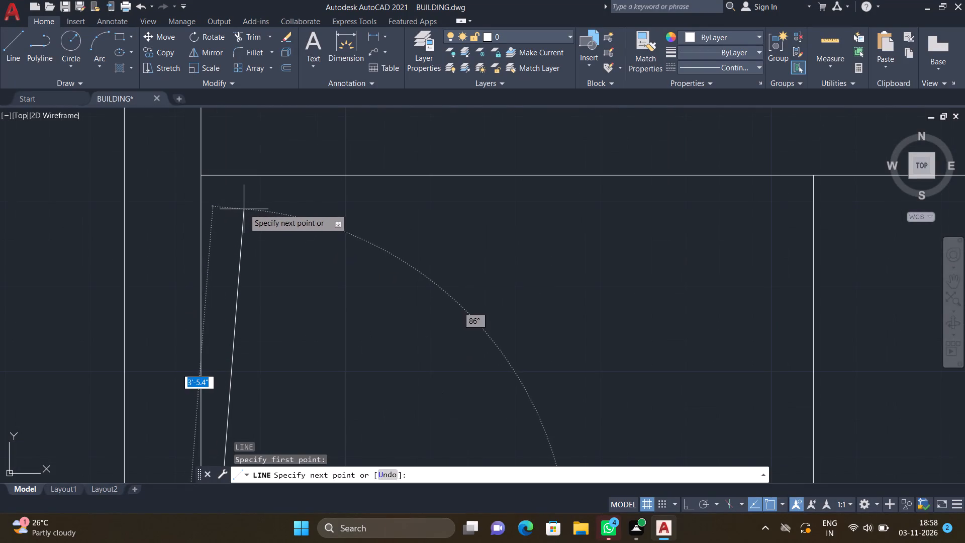
left_click(246, 204)
key("Return")
scroll(277, 268, "down", 3)
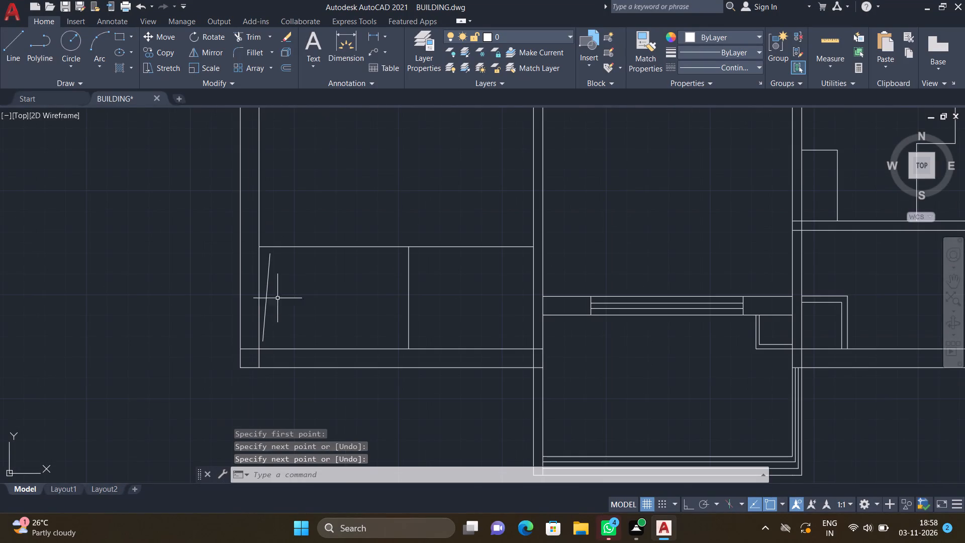
Copy the slanted line horizontally eastward as an array of 10 items spaced about 6.9" apart within the southwest room's wardrobe outline.
type("CO")
key("Return")
scroll(266, 311, "up", 2)
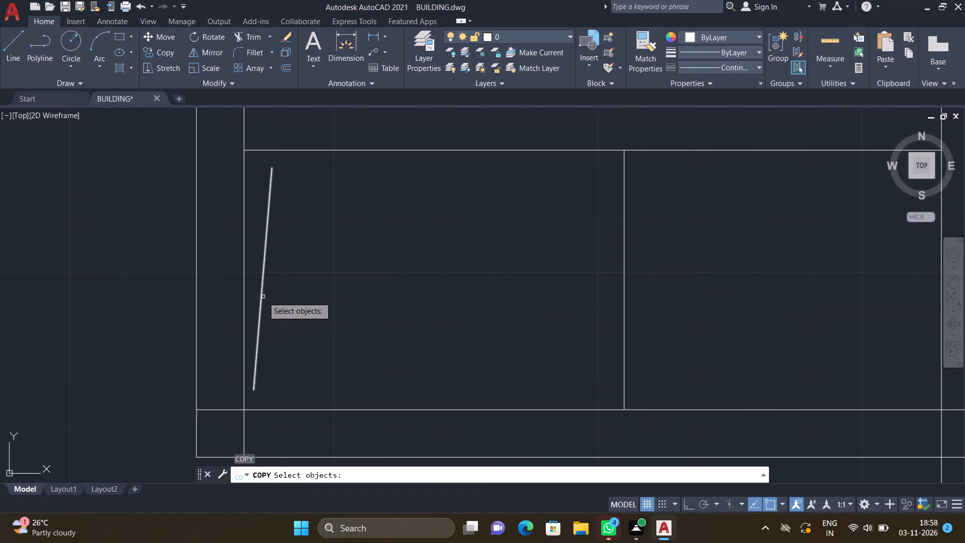
left_click(263, 297)
key("Return")
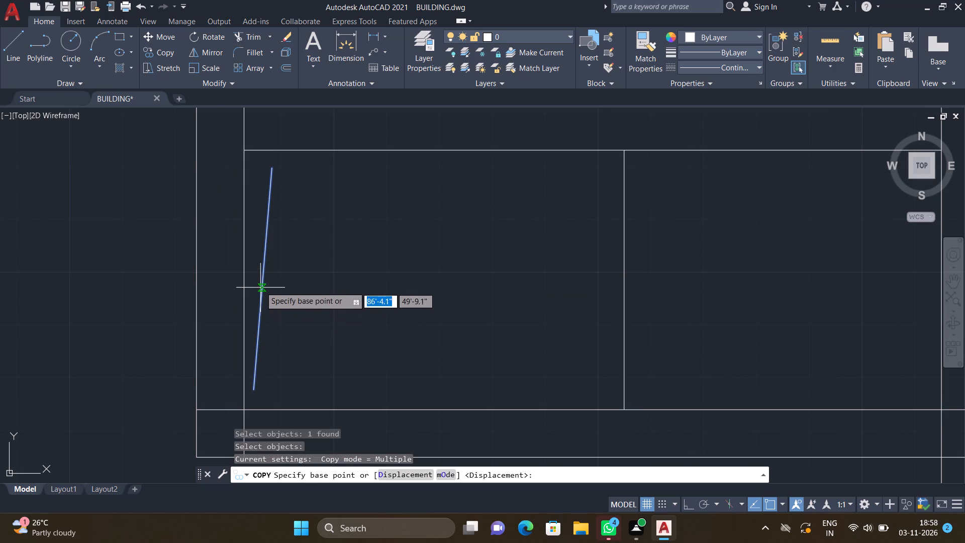
left_click(263, 277)
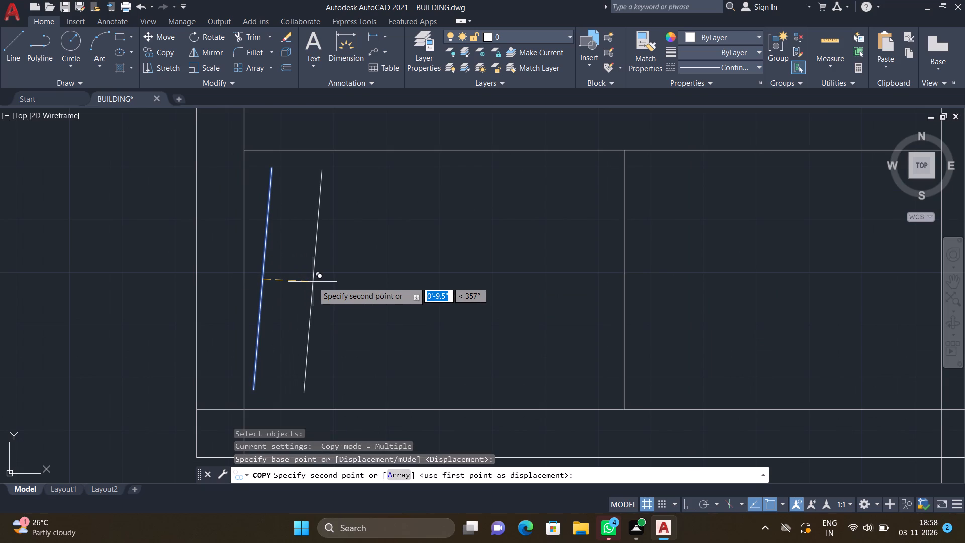
key("a")
key("Return")
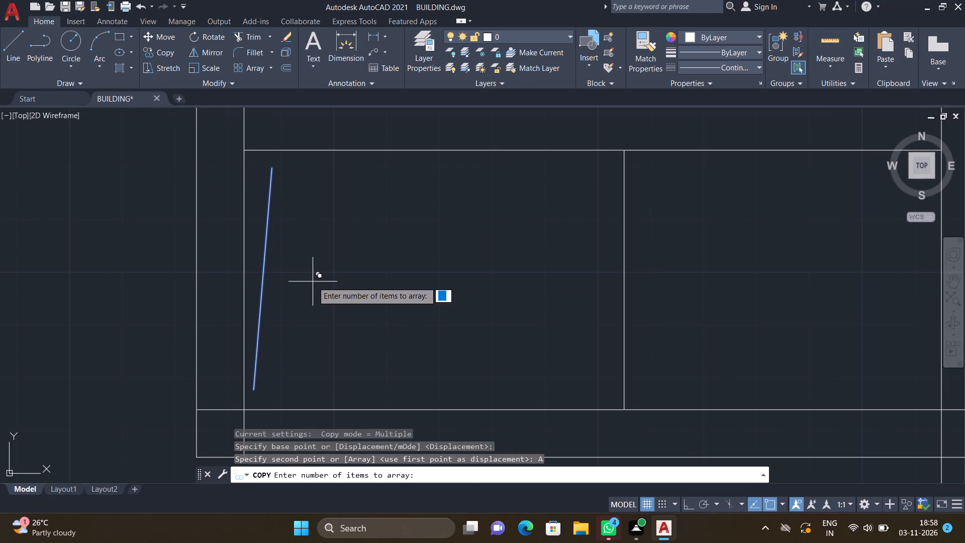
type("10")
key("Return")
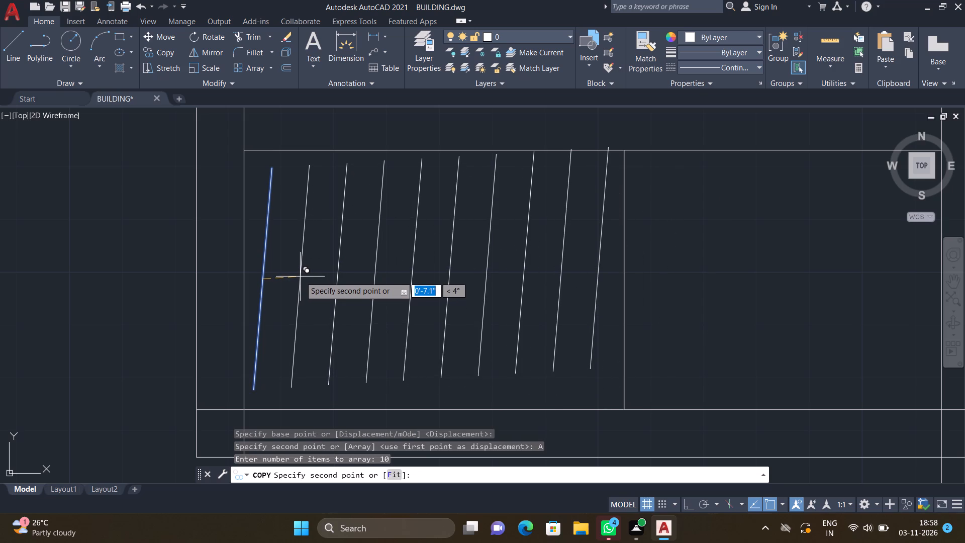
key("F8")
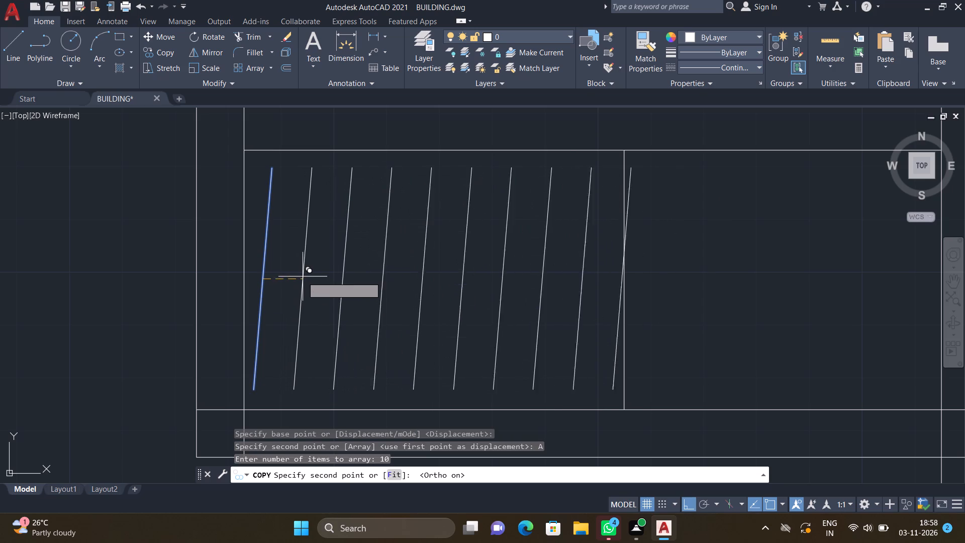
left_click(299, 274)
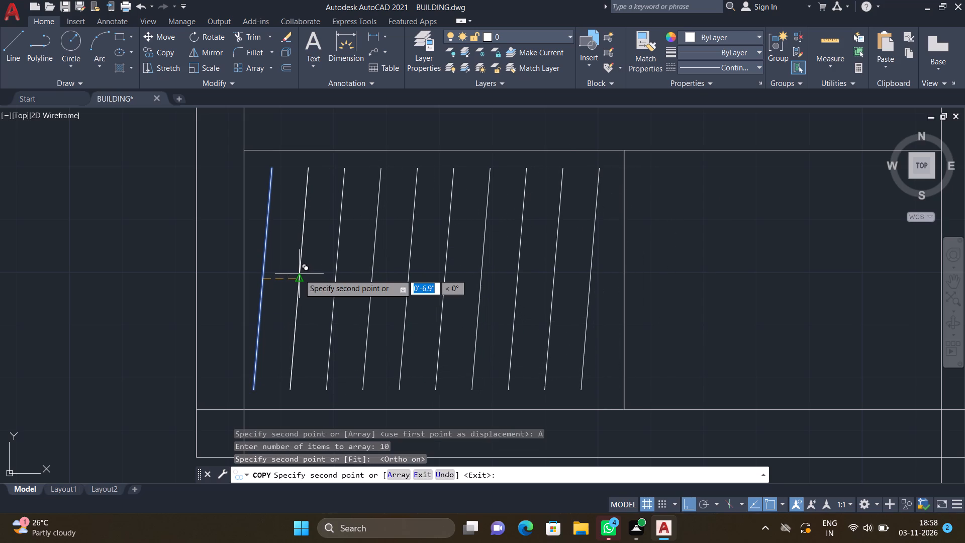
key("Return")
Draw a horizontal rod line about 5'-8" long across the middle of the slanted lines in the southwest room's wardrobe.
key("l")
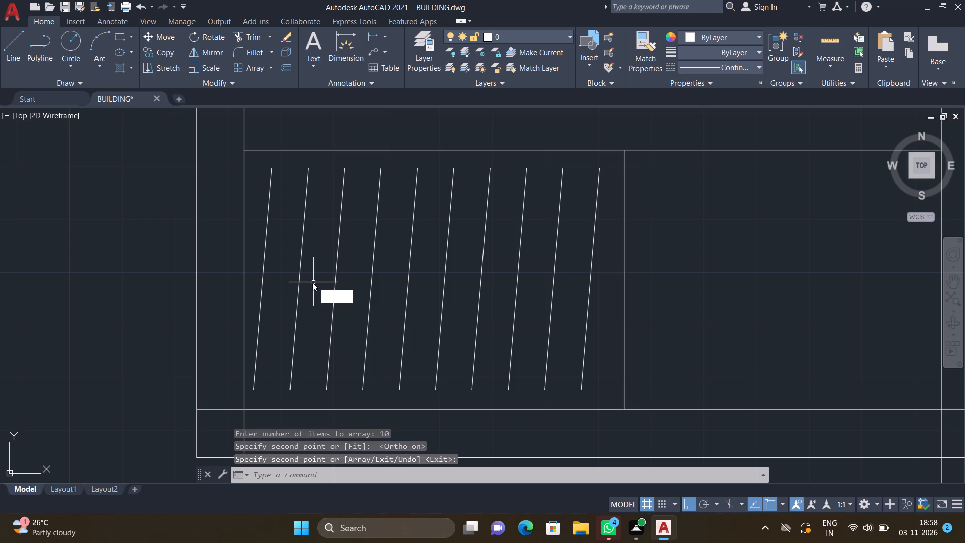
key("Return")
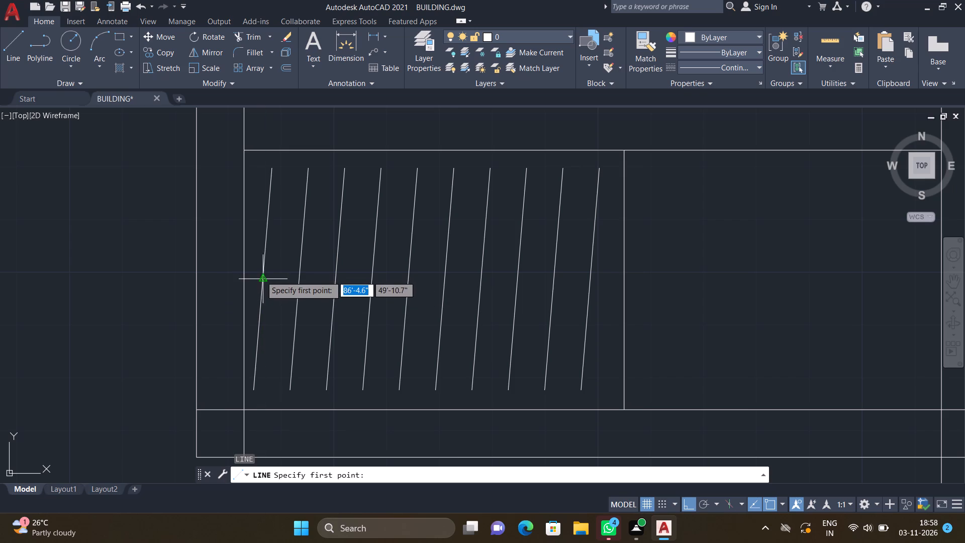
scroll(261, 277, "up", 1)
left_click_drag(244, 278, 249, 278)
scroll(338, 279, "down", 3)
scroll(462, 288, "up", 3)
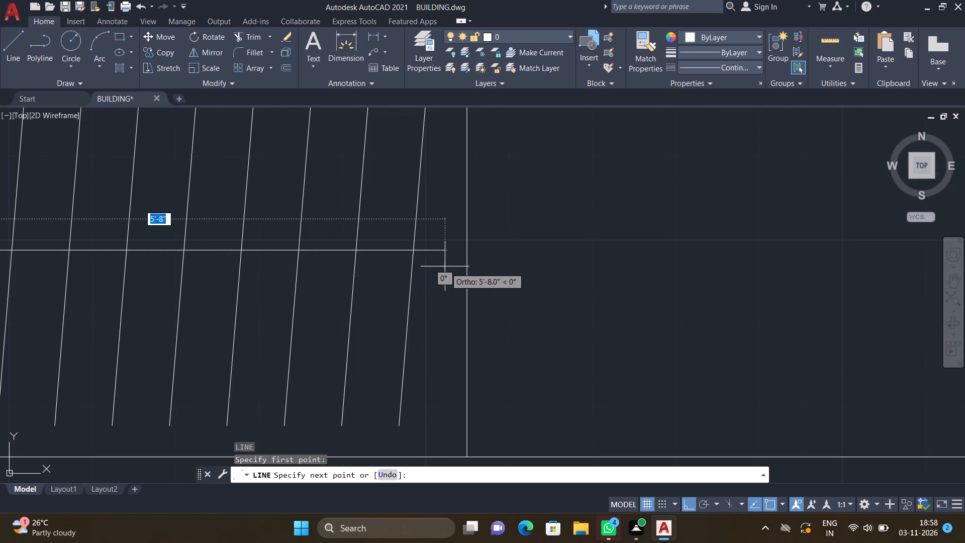
left_click(443, 256)
key("Return")
Copy the longer horizontal window symbol from the loose symbols into the southwest room's south wall, starting beneath the wardrobe's eastern part.
scroll(449, 278, "down", 5)
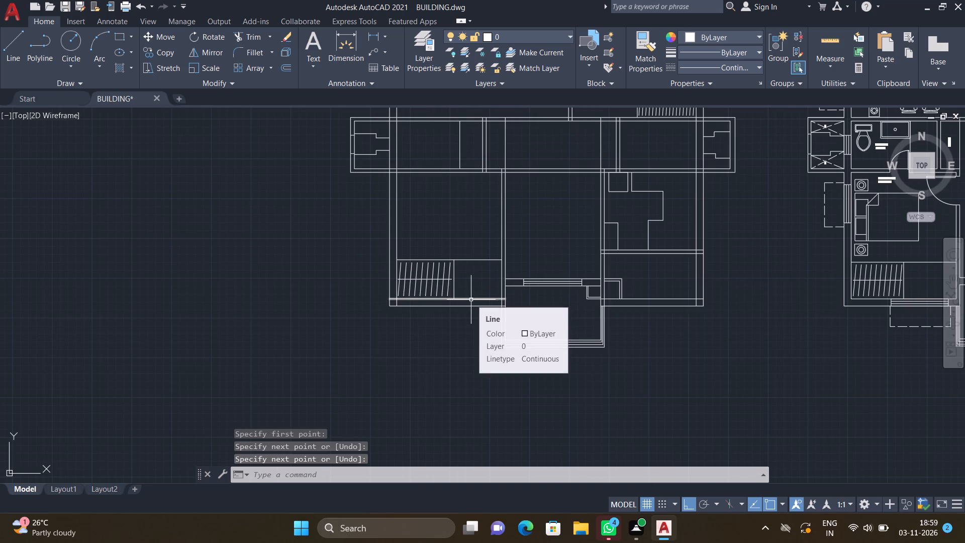
scroll(466, 299, "down", 4)
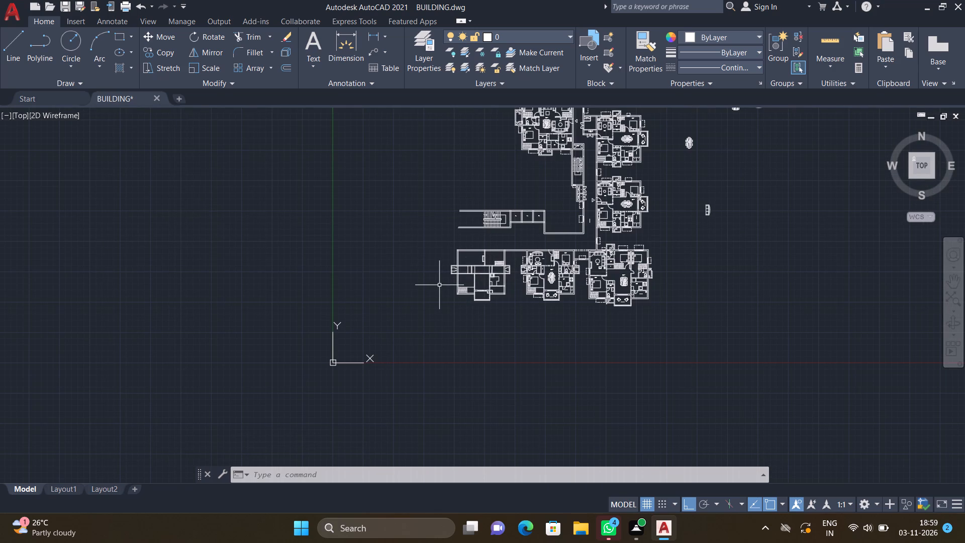
scroll(439, 285, "down", 3)
scroll(444, 267, "up", 3)
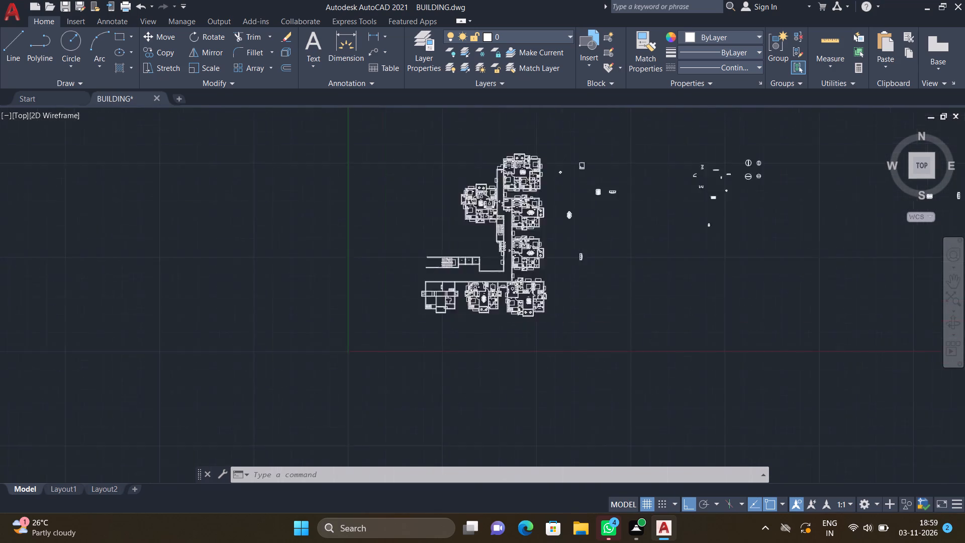
scroll(447, 303, "up", 3)
scroll(490, 296, "down", 4)
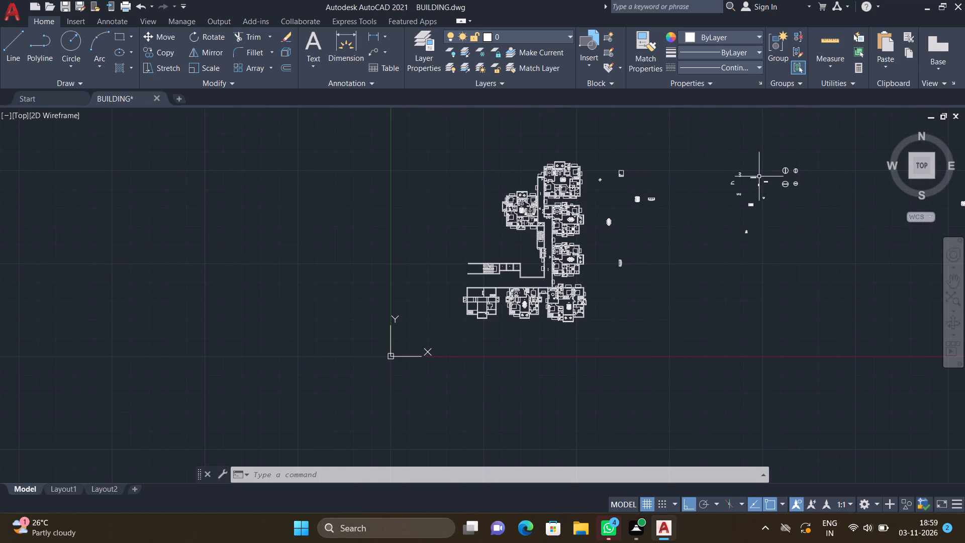
scroll(758, 178, "up", 2)
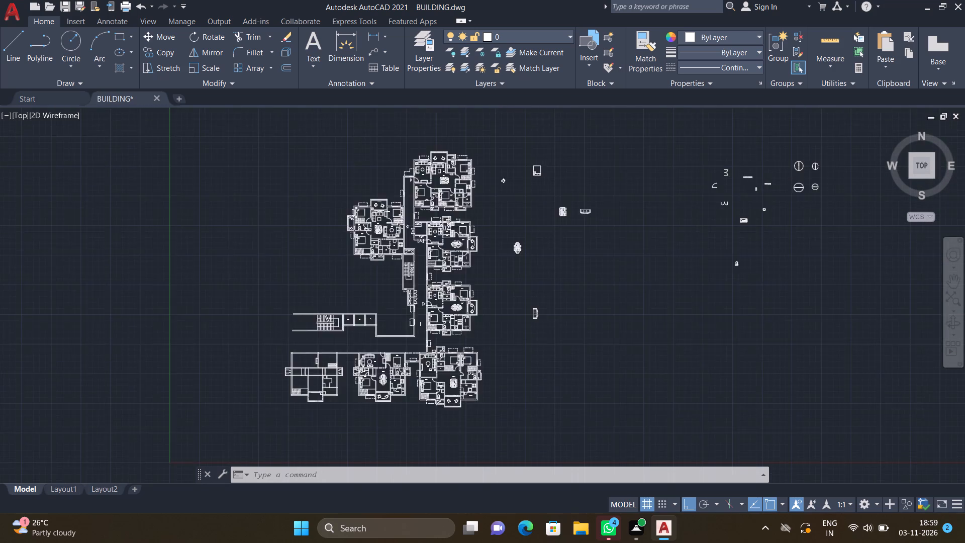
scroll(751, 182, "up", 3)
type("CO")
key("Return")
left_click_drag(734, 184, 726, 180)
left_click(633, 143)
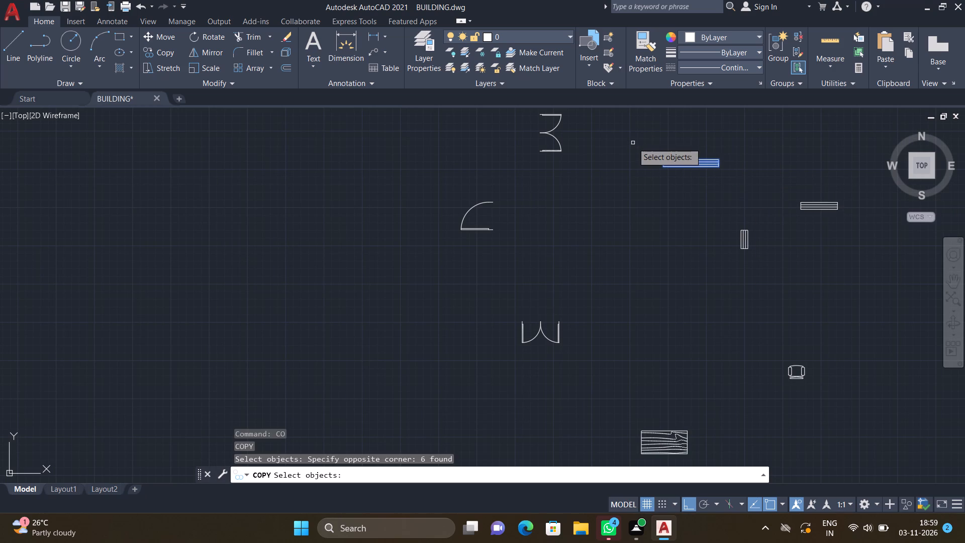
key("F8")
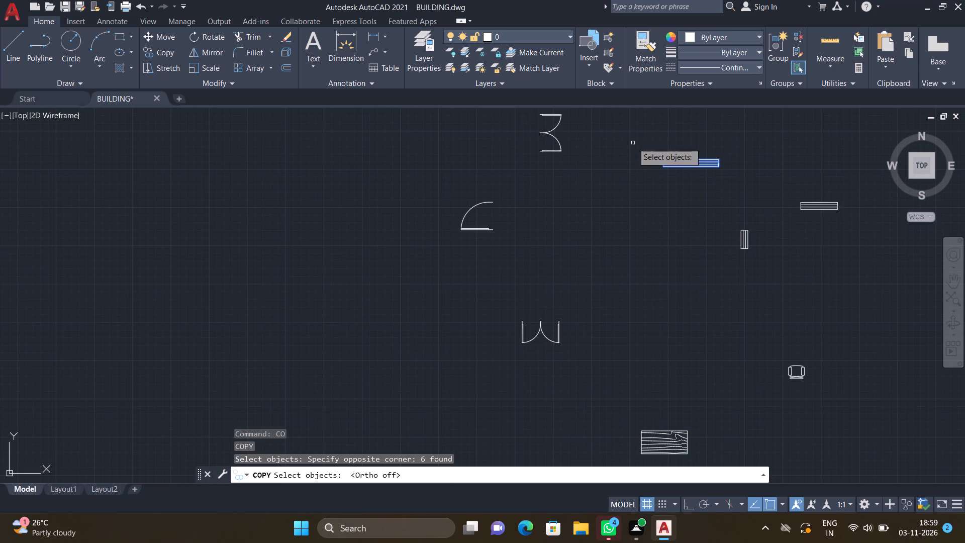
key("Return")
scroll(659, 166, "up", 2)
left_click(664, 150)
scroll(603, 233, "down", 2)
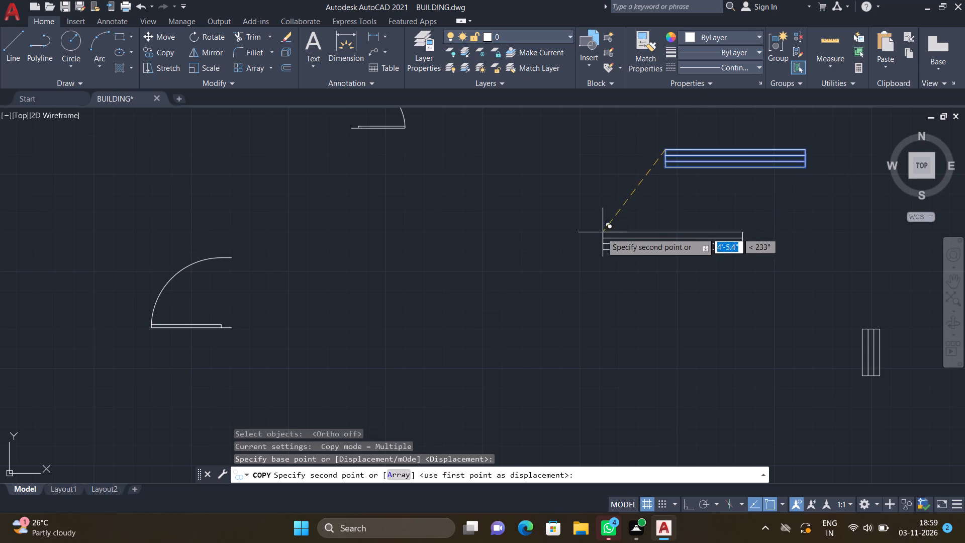
scroll(598, 234, "down", 2)
scroll(547, 260, "down", 5)
scroll(399, 348, "up", 3)
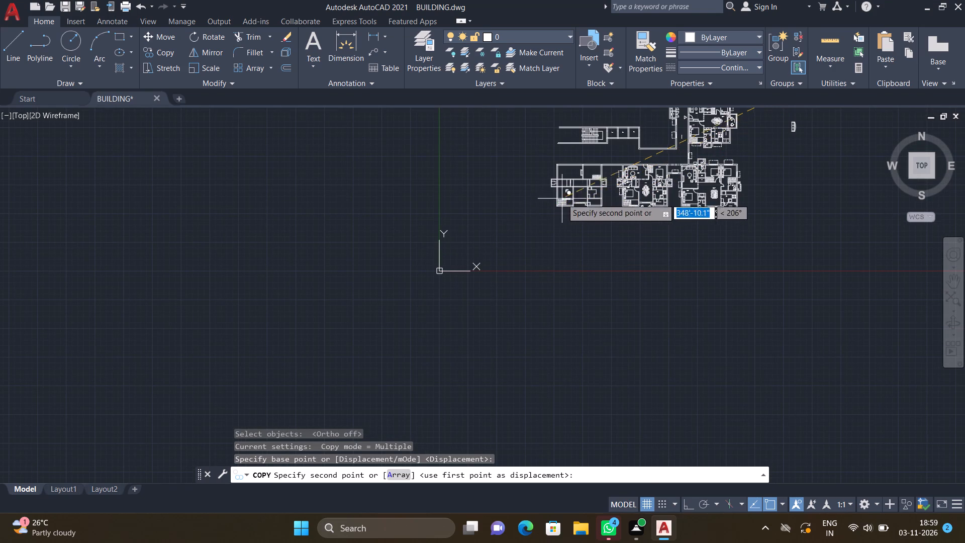
scroll(566, 221, "up", 3)
scroll(545, 159, "up", 5)
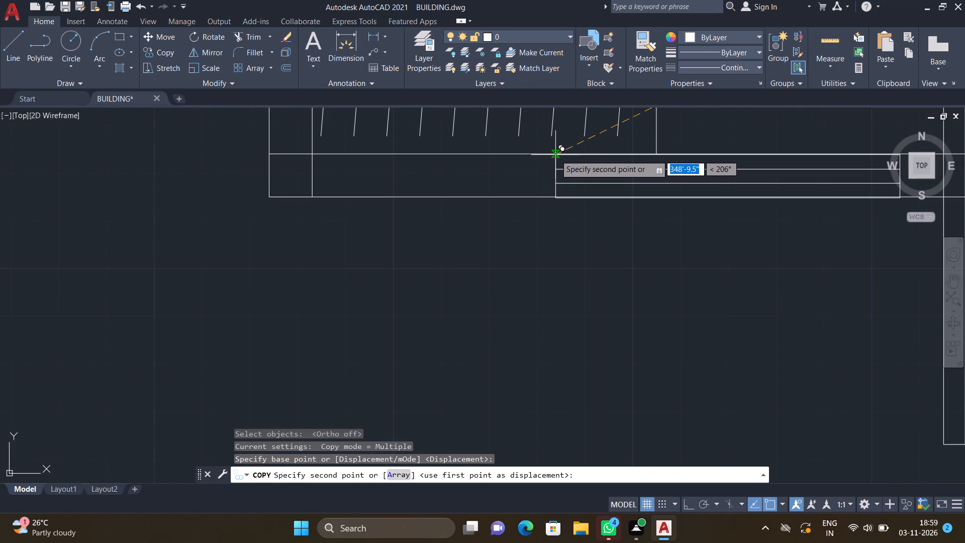
left_click(555, 154)
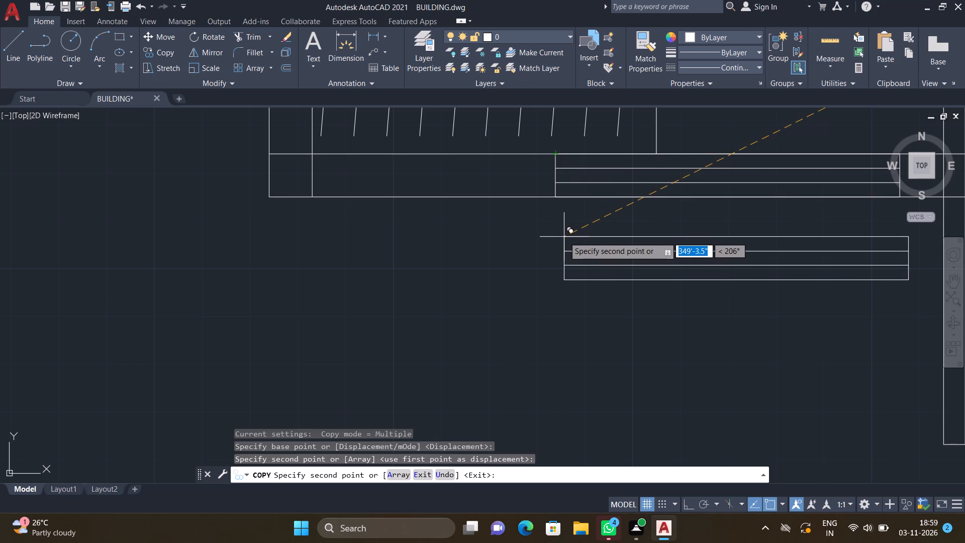
key("Return")
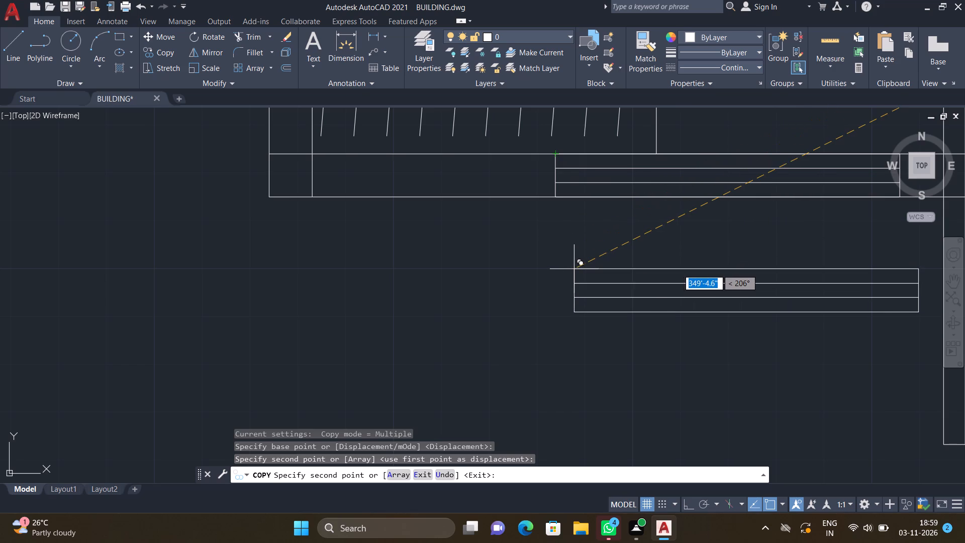
Rotate the shorter horizontal window symbol among the loose symbols about its upper west corner so it stands vertical, pointing down.
scroll(570, 265, "down", 3)
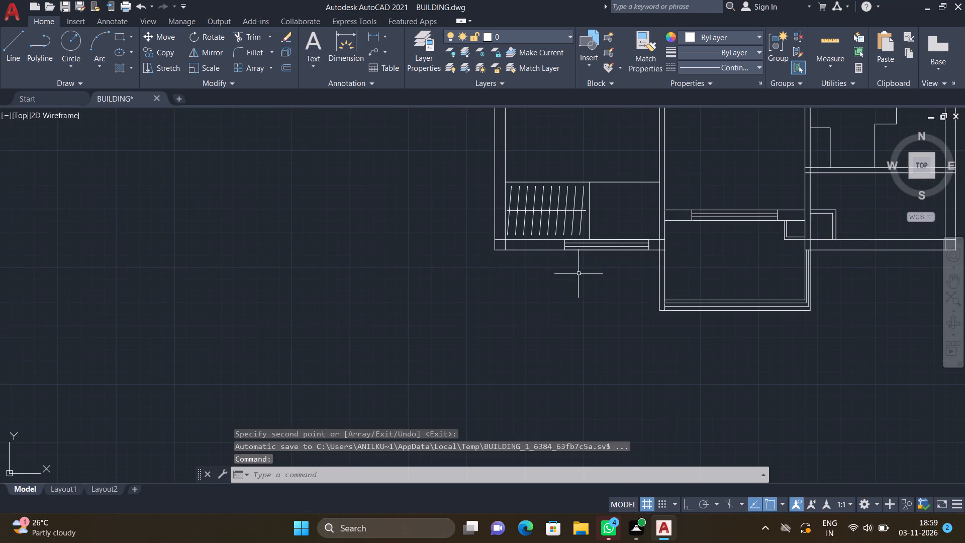
scroll(477, 257, "down", 5)
scroll(597, 216, "down", 3)
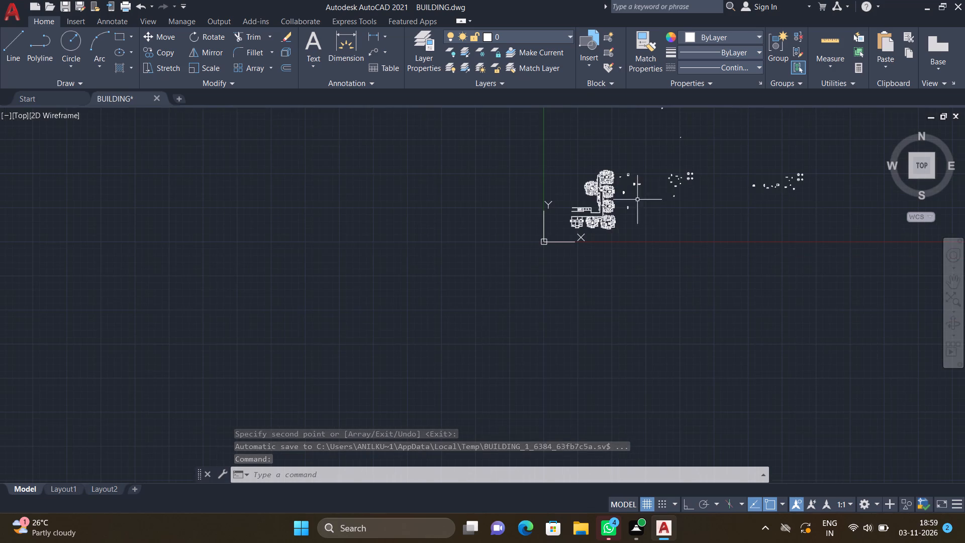
scroll(697, 170, "up", 3)
scroll(611, 200, "up", 3)
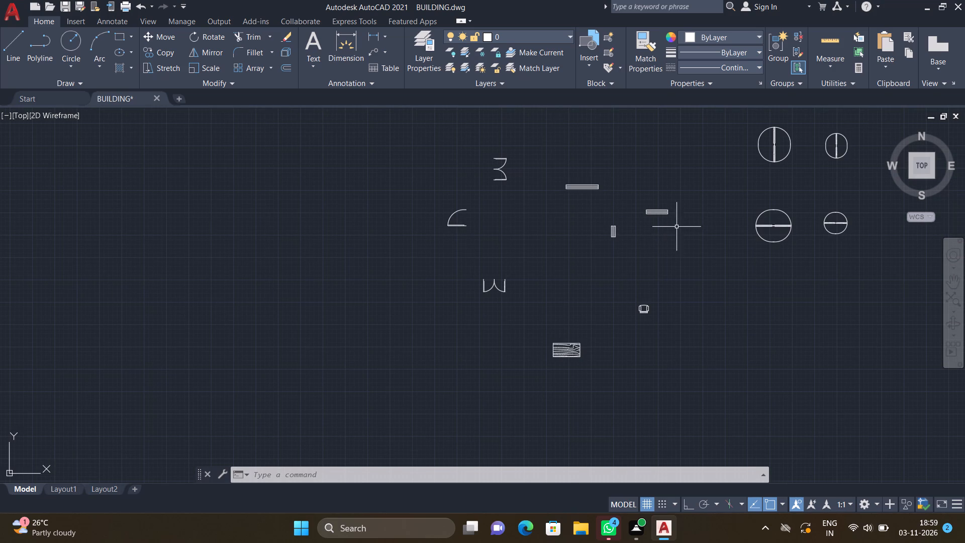
type("RO")
key("Return")
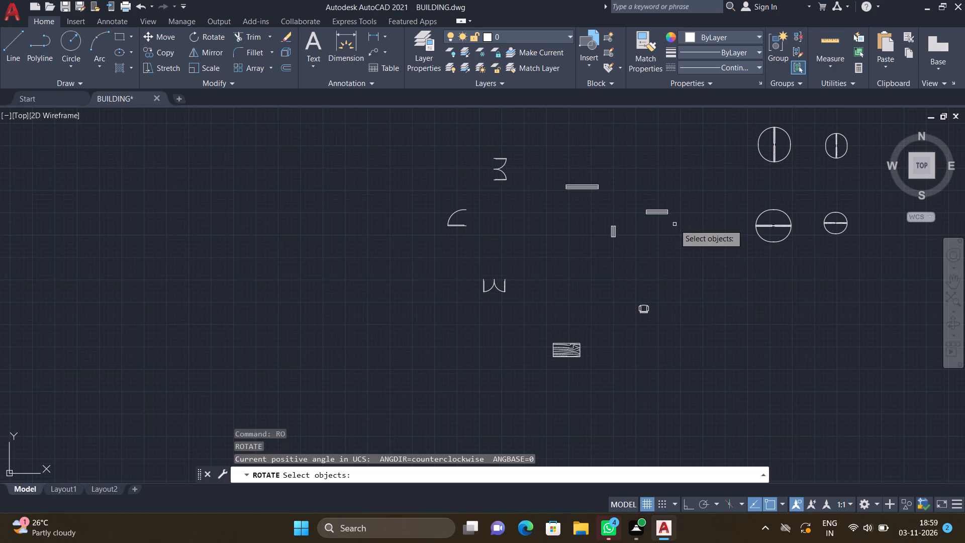
key("F8")
left_click(674, 224)
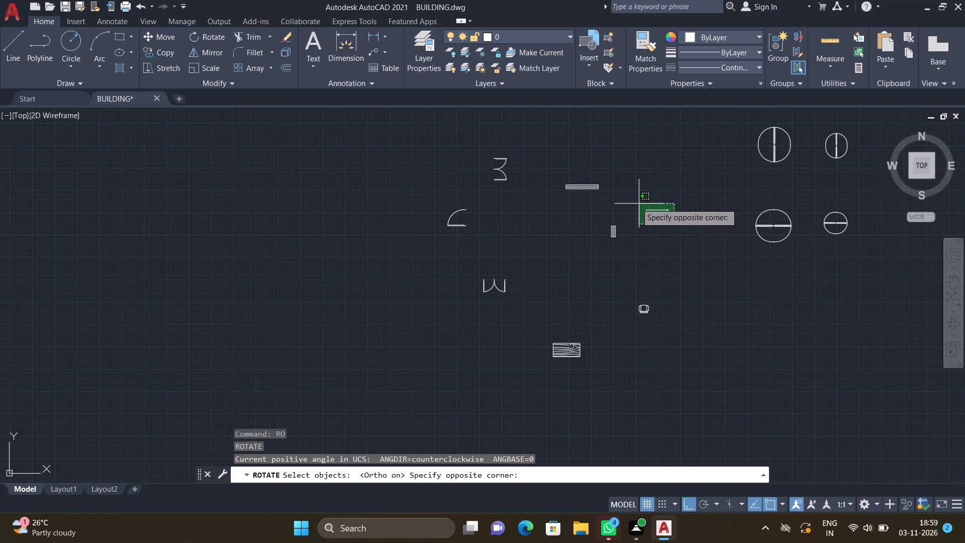
scroll(632, 199, "up", 2)
left_click(628, 194)
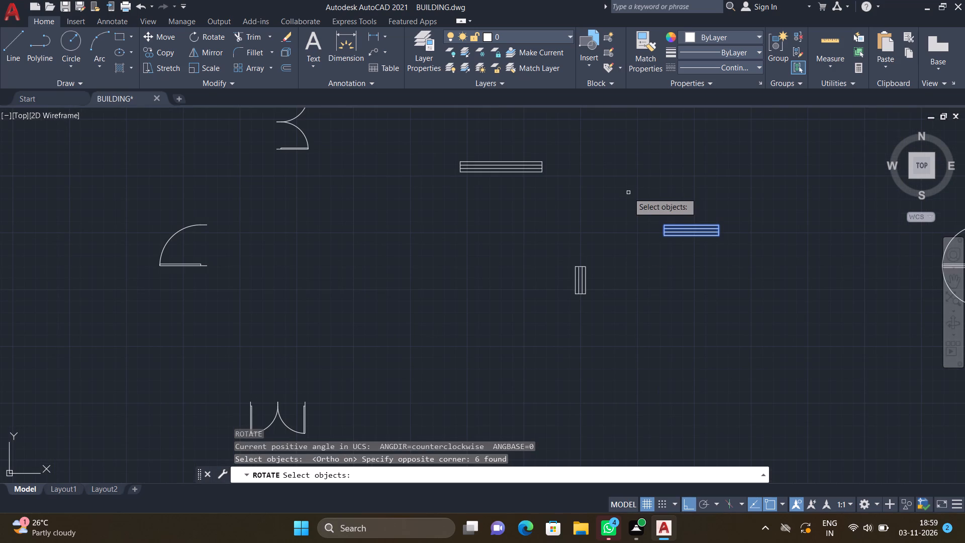
key("Return")
scroll(674, 244, "up", 2)
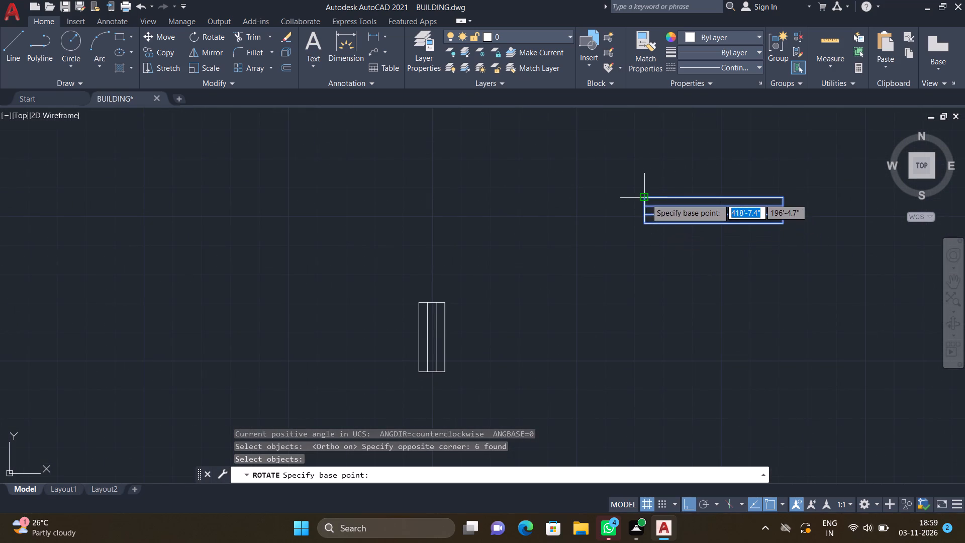
left_click(646, 199)
left_click(641, 313)
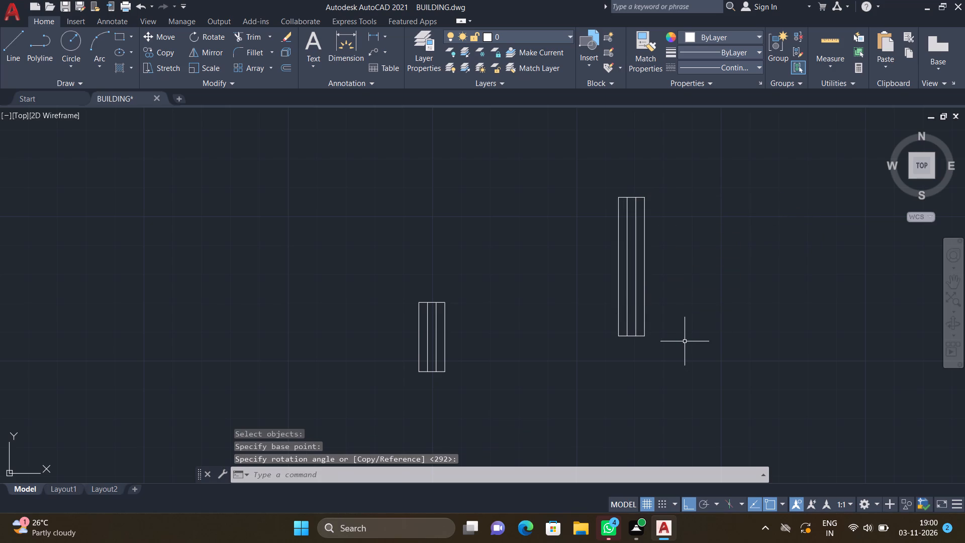
Copy the rotated vertical window symbol into the northeast room's east wall, just north of the wardrobe.
key("c")
key("o")
key("Return")
left_click_drag(657, 366, 653, 357)
left_click(602, 152)
key("Return")
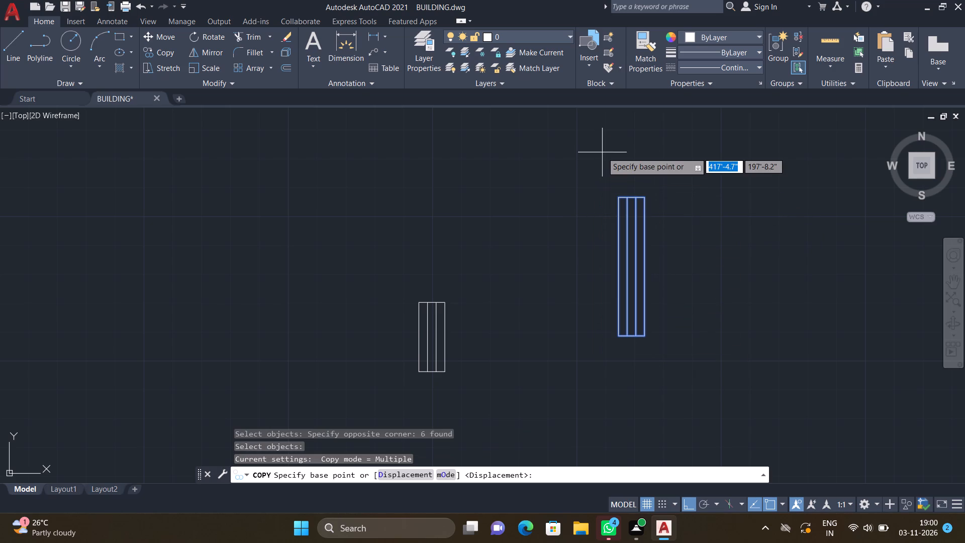
key("F8")
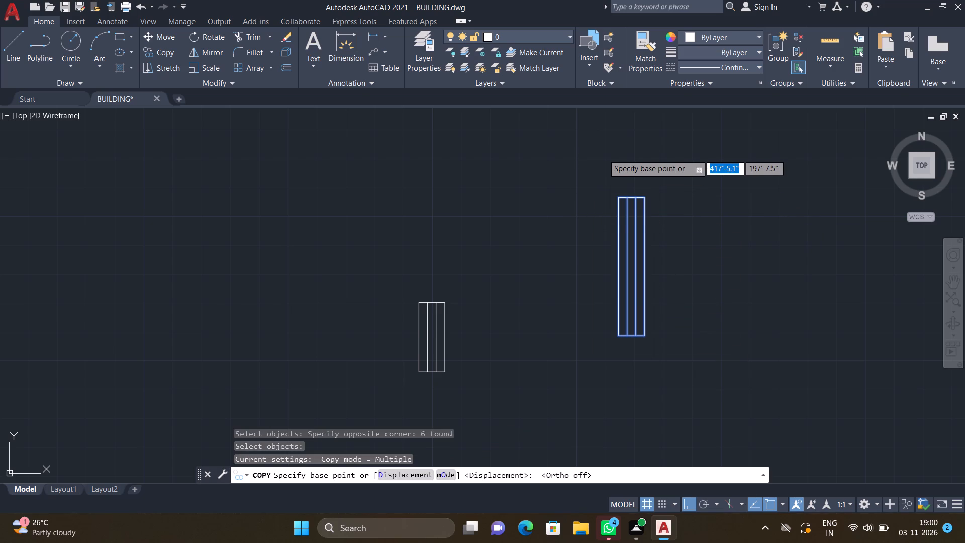
scroll(614, 191, "up", 2)
left_click(620, 204)
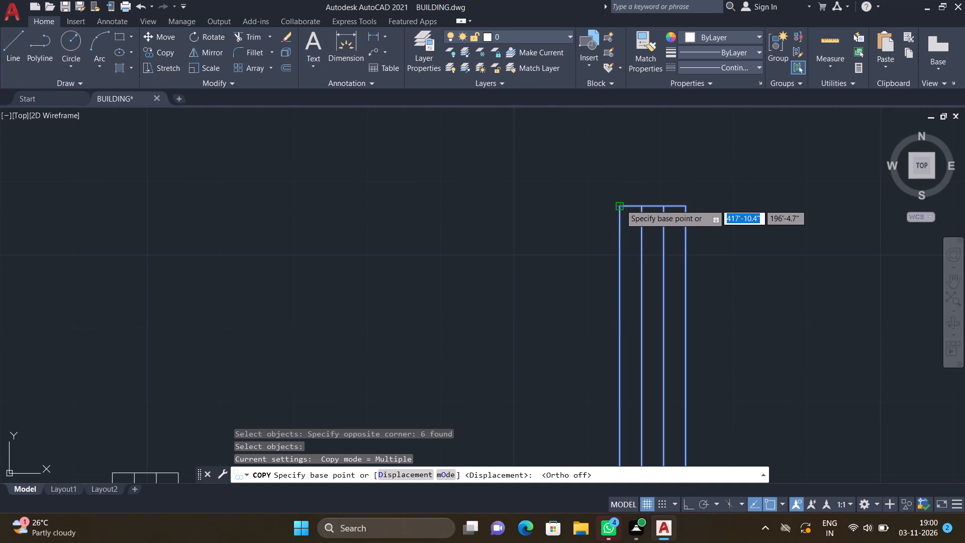
scroll(621, 205, "down", 4)
scroll(559, 267, "down", 5)
scroll(467, 326, "down", 5)
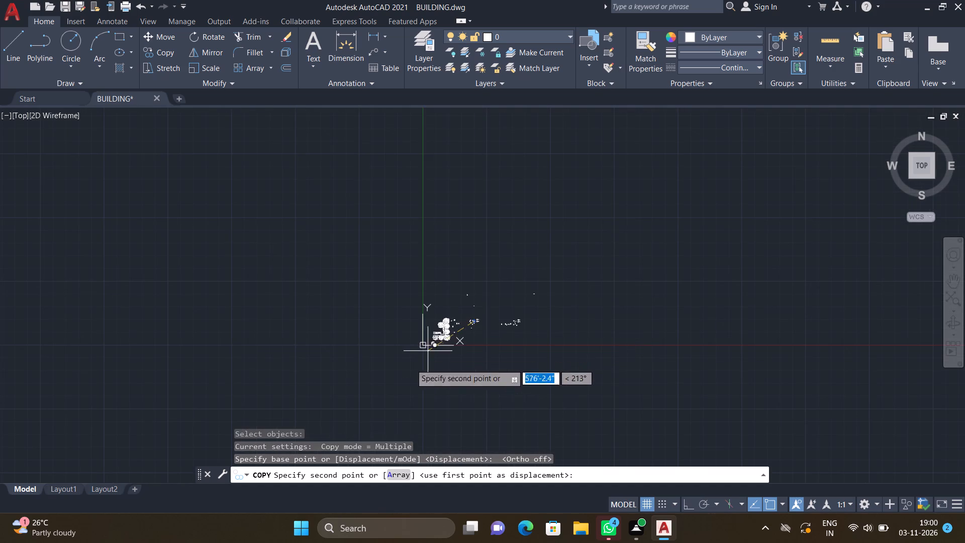
scroll(411, 373, "up", 3)
scroll(489, 254, "up", 4)
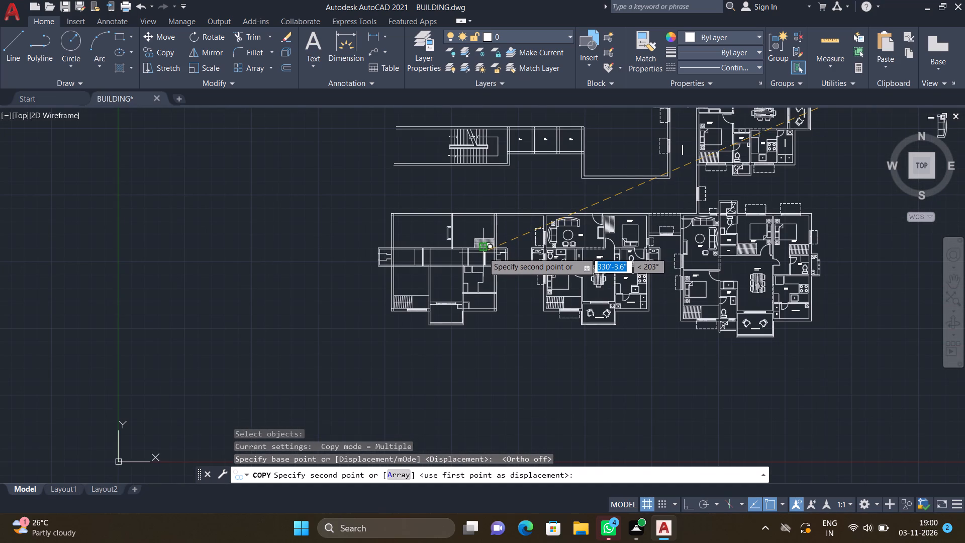
scroll(506, 242, "up", 3)
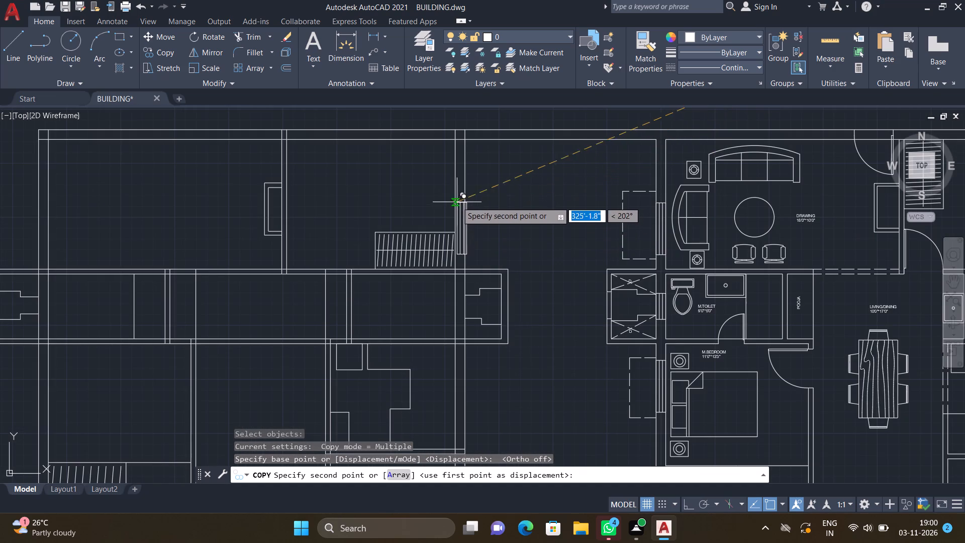
scroll(458, 184, "up", 3)
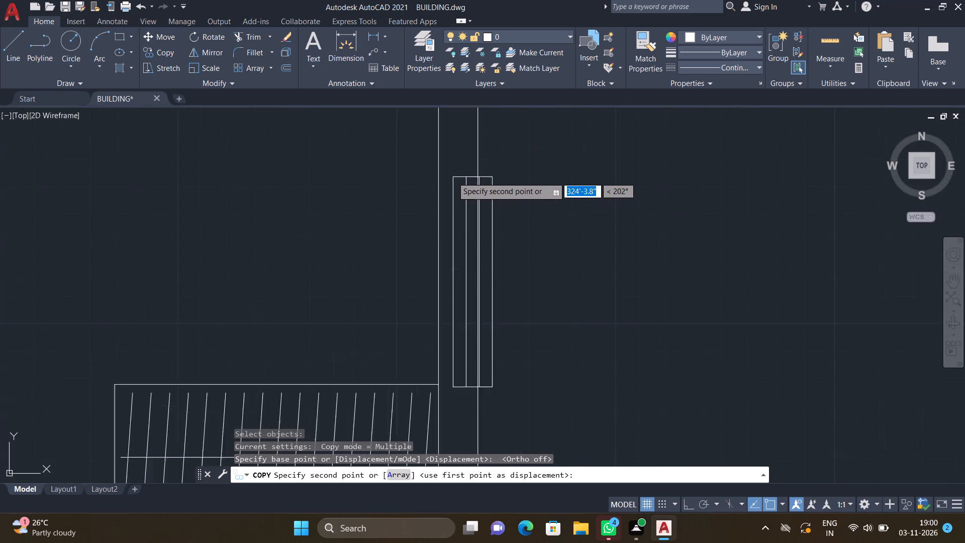
scroll(452, 177, "up", 1)
left_click(429, 163)
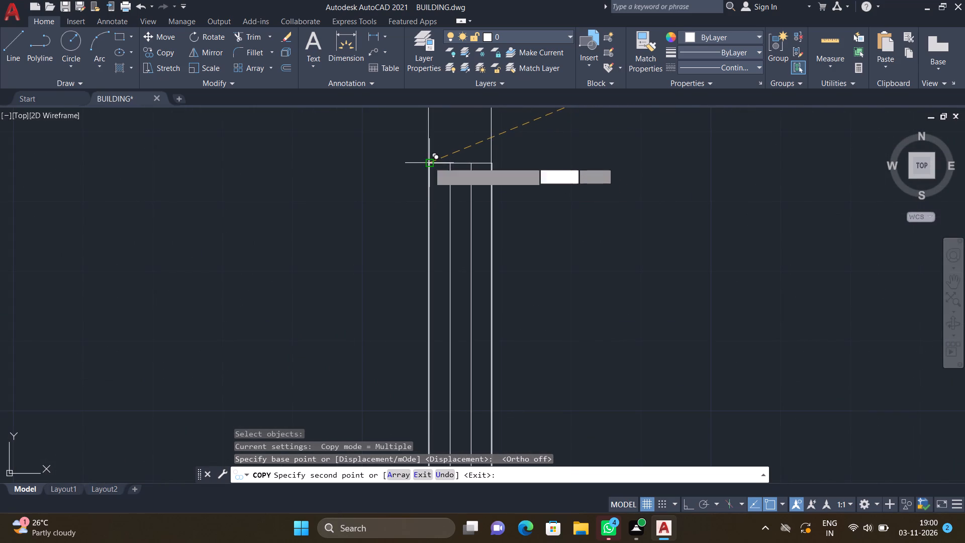
scroll(491, 213, "down", 4)
scroll(477, 211, "up", 4)
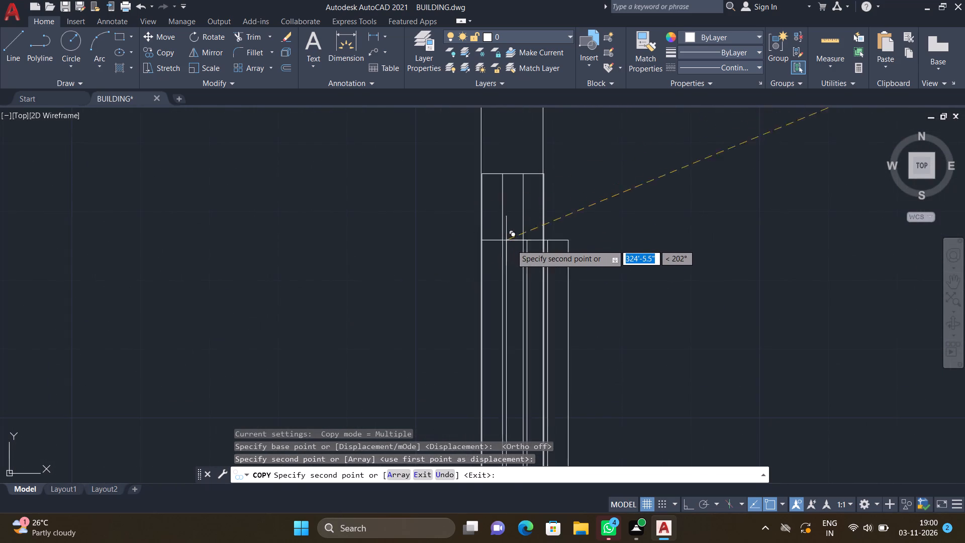
scroll(542, 184, "up", 3)
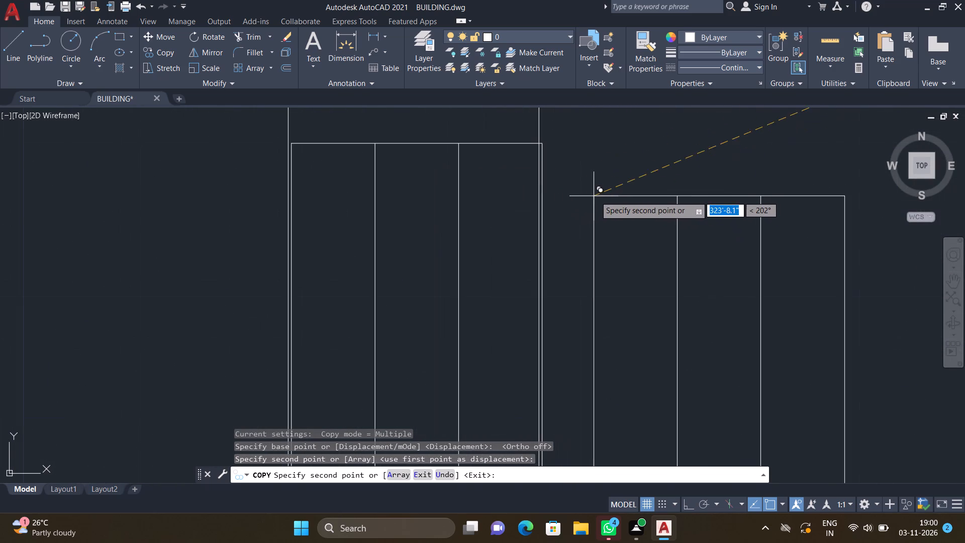
key("Return")
scroll(544, 213, "down", 1)
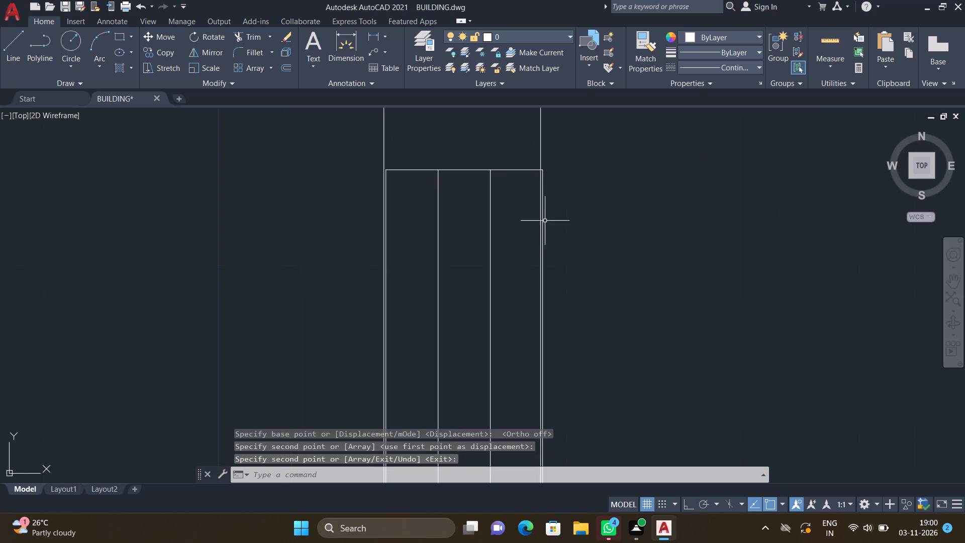
scroll(424, 171, "up", 1)
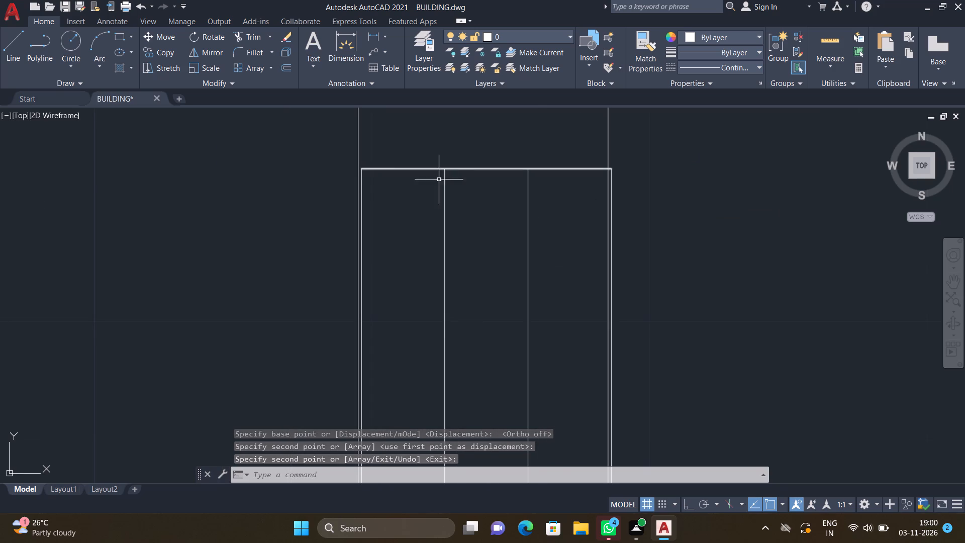
Erase all six lines of the window symbol in the northeast room's east wall, just north of the wardrobe.
scroll(498, 232, "down", 3)
scroll(521, 417, "down", 3)
scroll(512, 456, "up", 3)
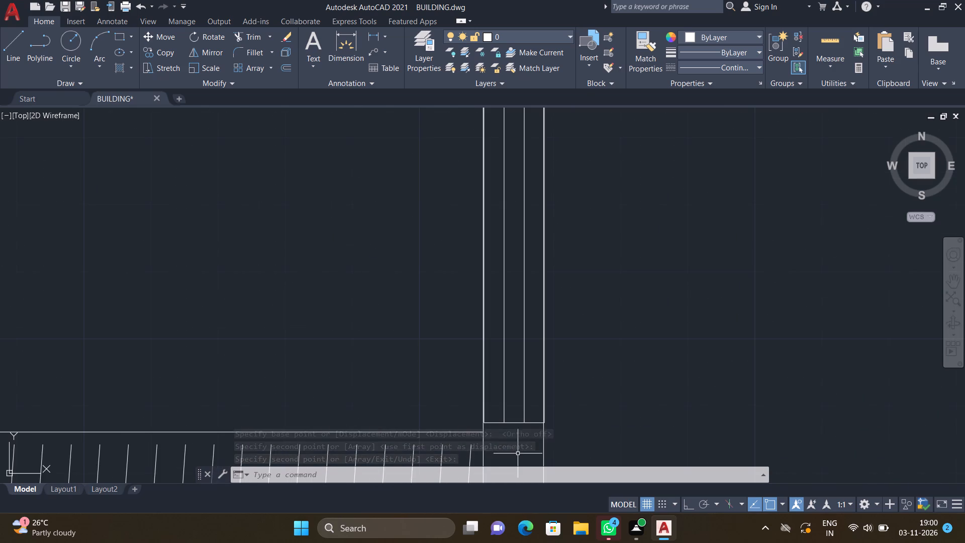
scroll(489, 385, "down", 3)
scroll(490, 406, "up", 3)
left_click(519, 367)
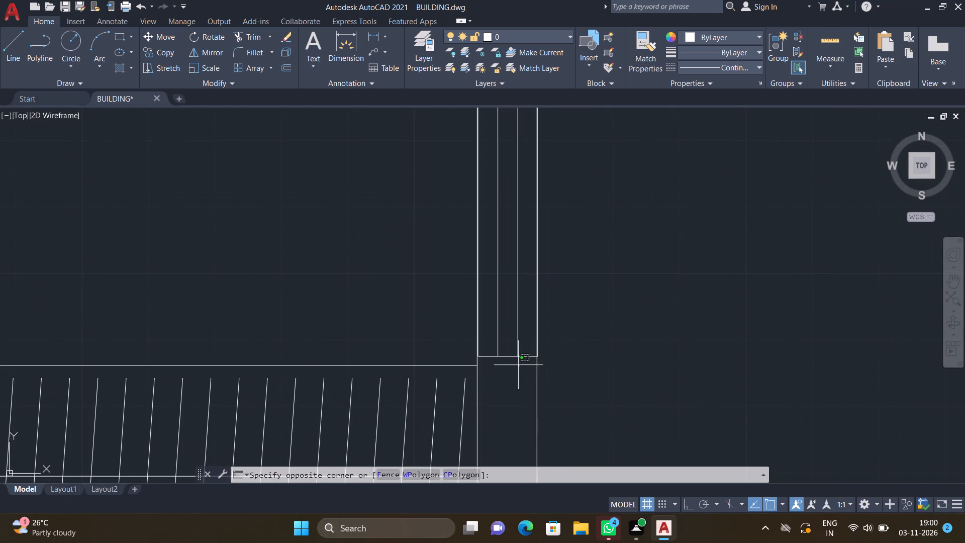
scroll(487, 273, "up", 2)
left_click(480, 267)
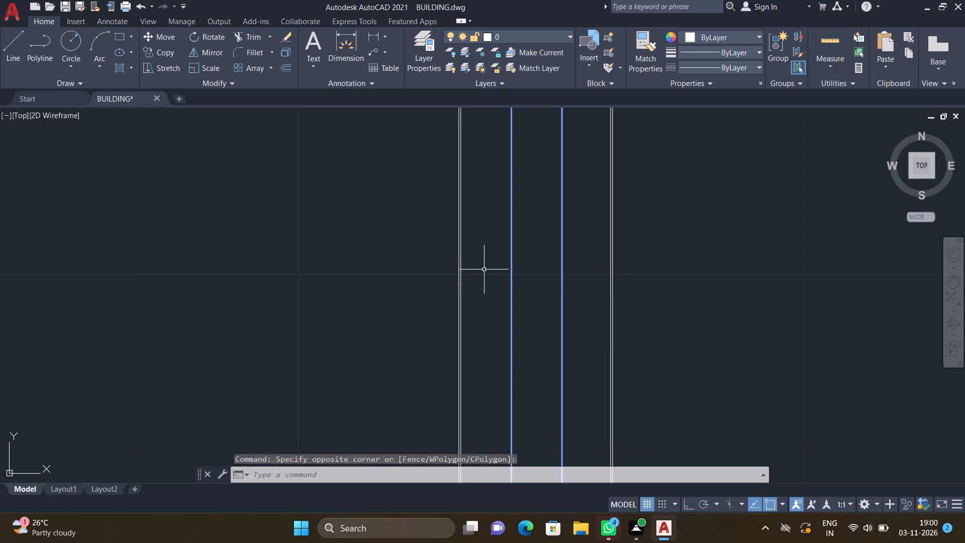
scroll(535, 282, "down", 1)
scroll(577, 409, "up", 3)
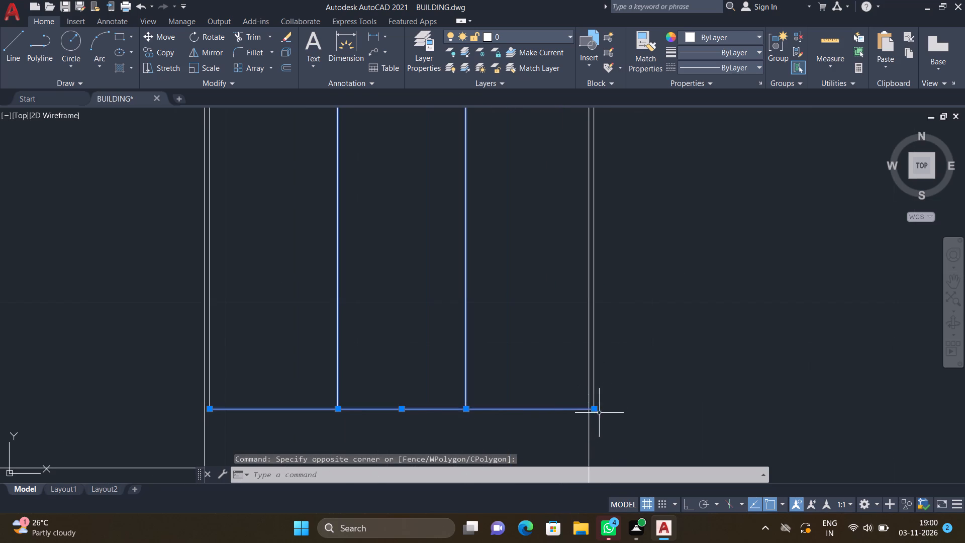
left_click(593, 385)
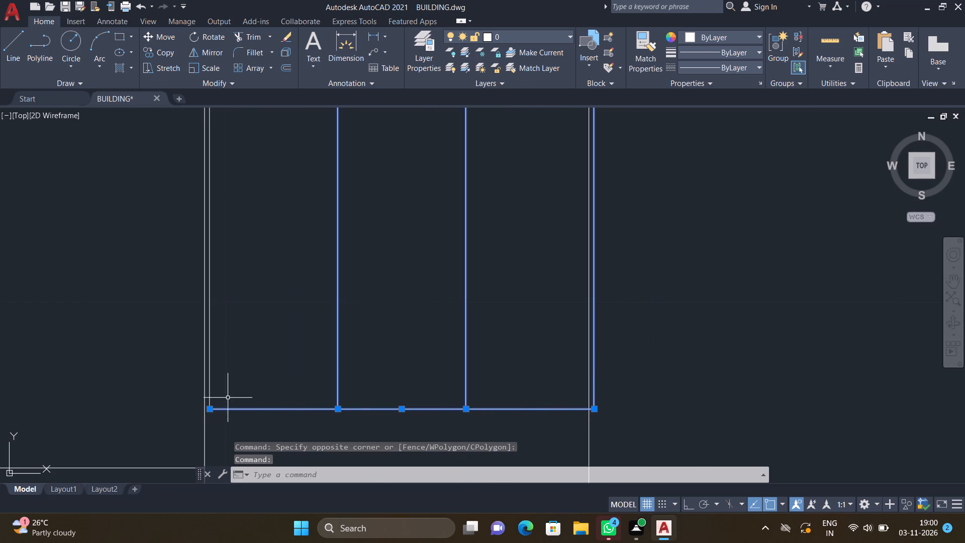
left_click(209, 352)
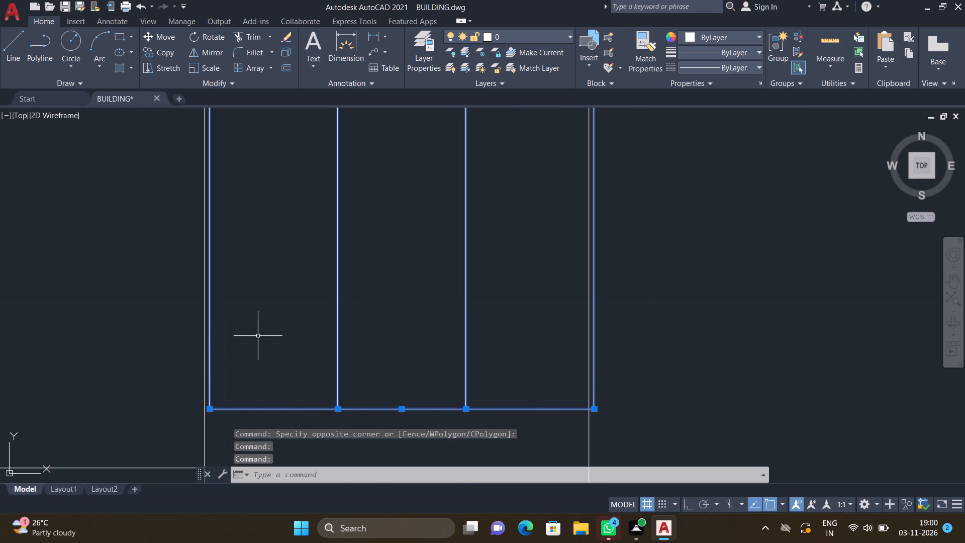
scroll(267, 330, "down", 5)
scroll(289, 139, "up", 3)
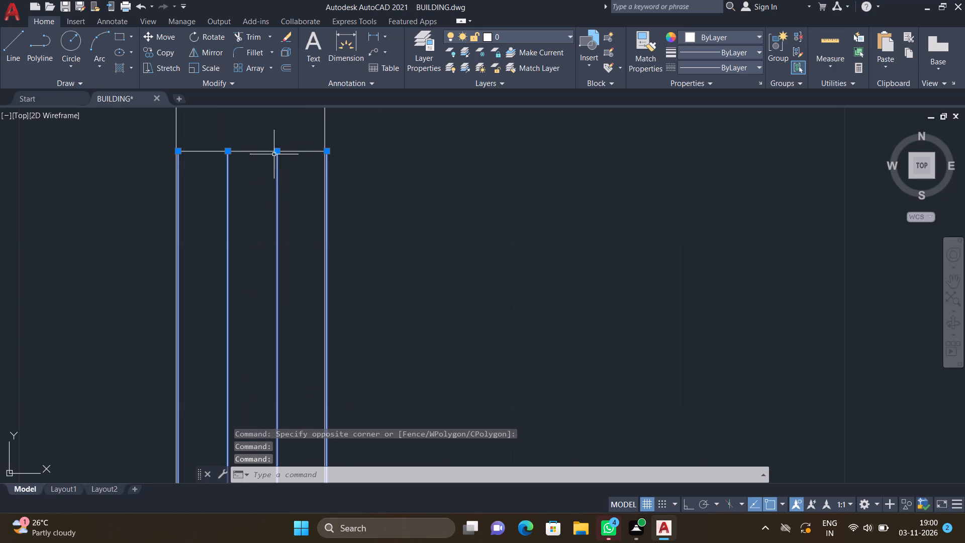
left_click(253, 152)
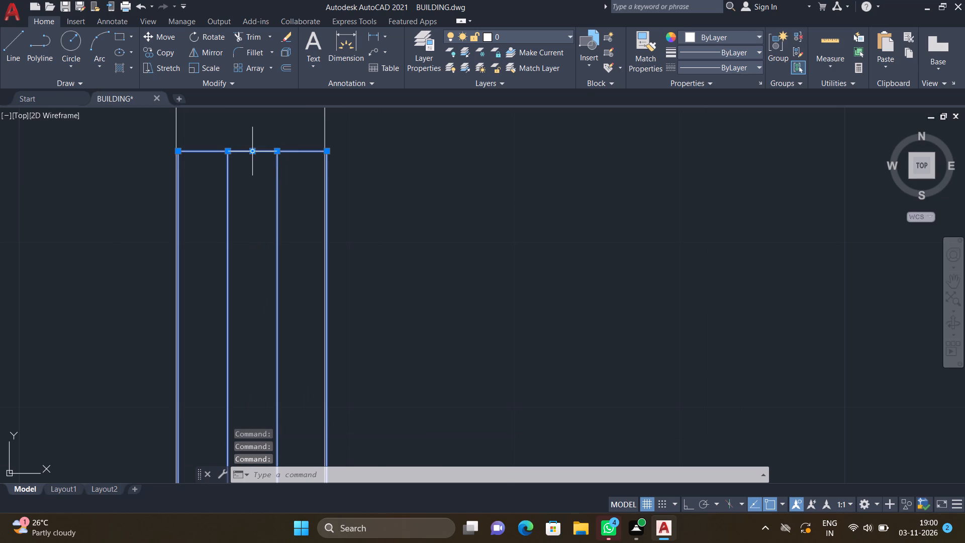
key("Delete")
Copy the longer vertical window symbol from the loose symbols into the northeast room's east wall, just north of the wardrobe.
scroll(266, 156, "down", 9)
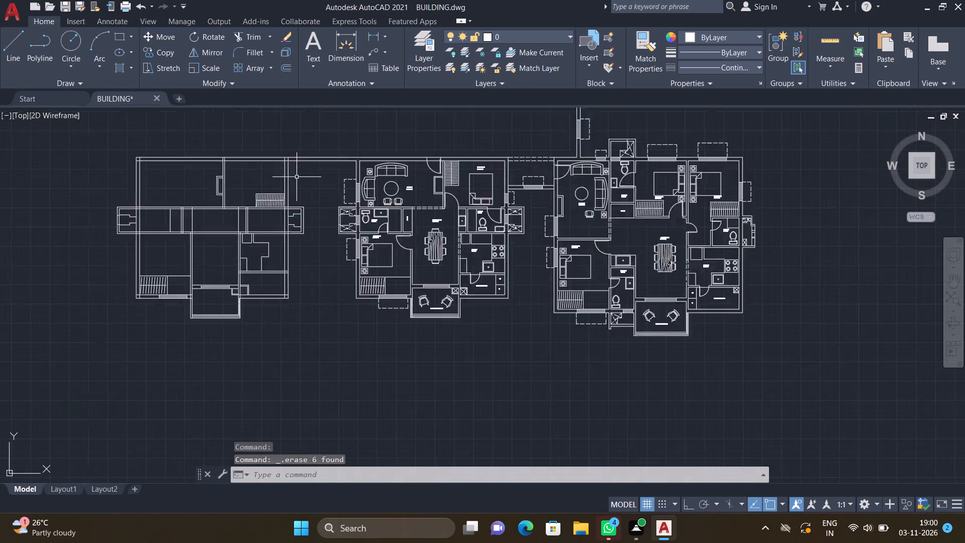
scroll(572, 249, "down", 3)
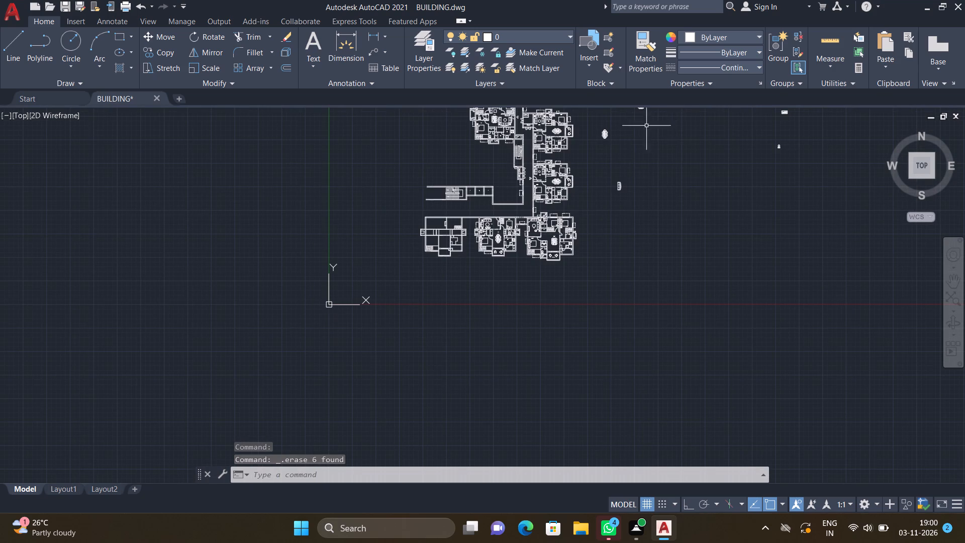
scroll(588, 192, "down", 3)
scroll(614, 150, "up", 4)
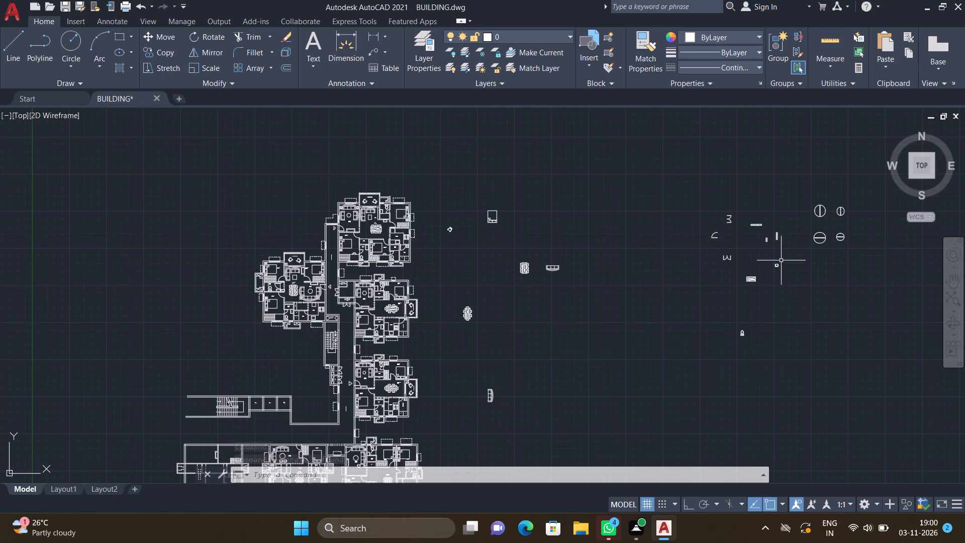
scroll(781, 243, "up", 3)
type("CO")
key("Return")
scroll(768, 240, "up", 1)
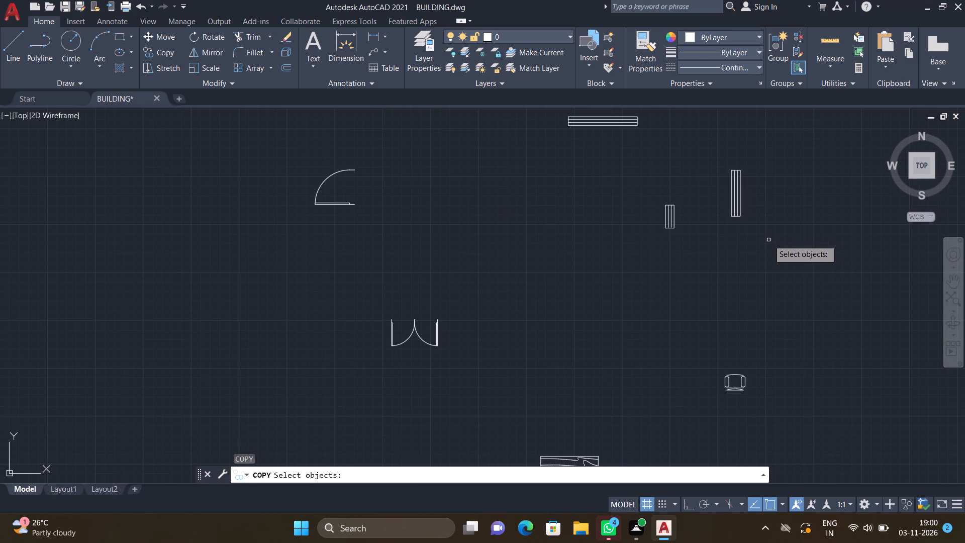
left_click_drag(767, 245, 760, 237)
left_click(700, 136)
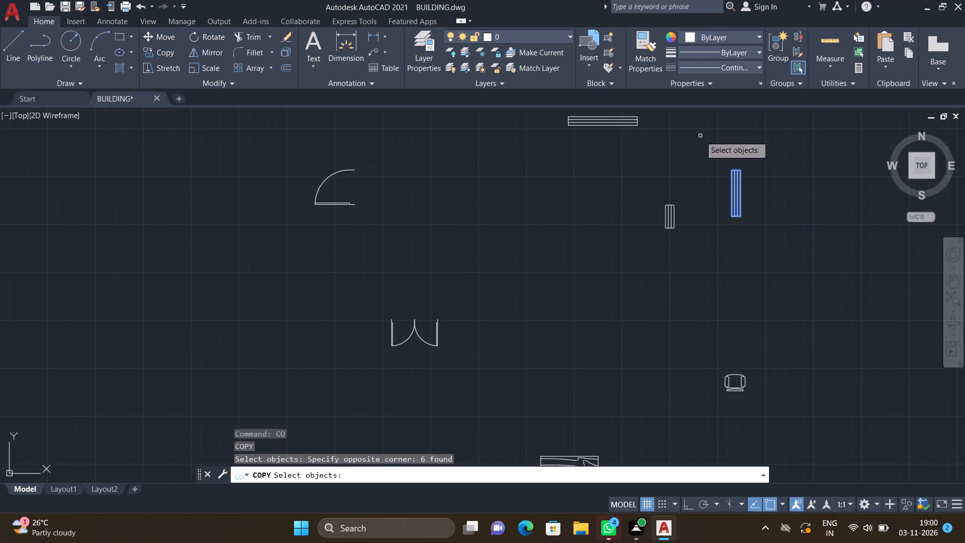
key("Return")
scroll(747, 190, "up", 2)
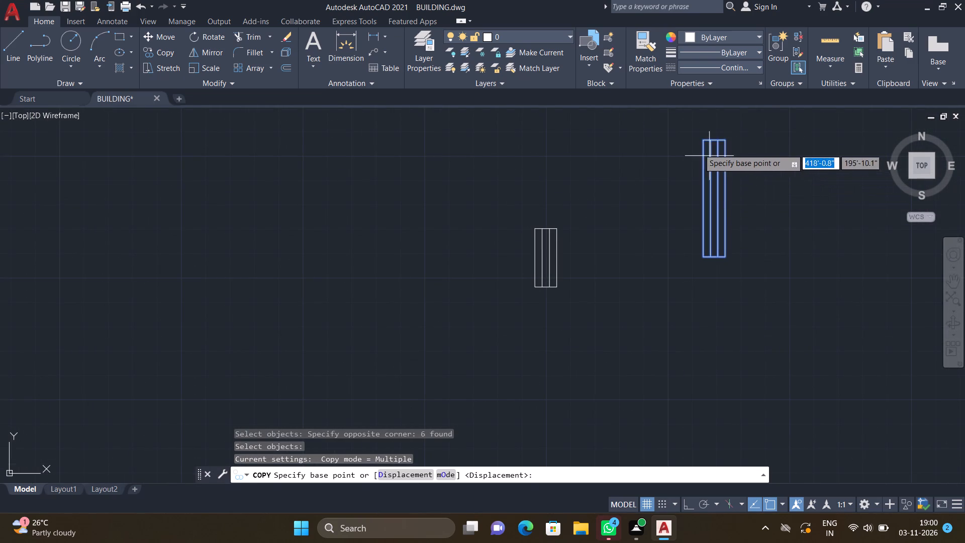
left_click(703, 142)
scroll(635, 275, "down", 7)
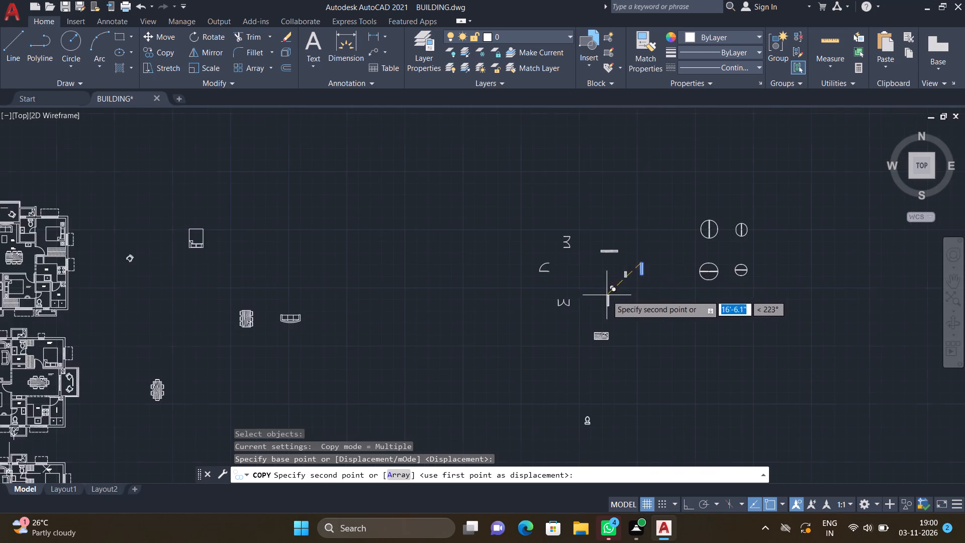
scroll(606, 296, "down", 4)
scroll(466, 364, "up", 3)
scroll(760, 179, "up", 3)
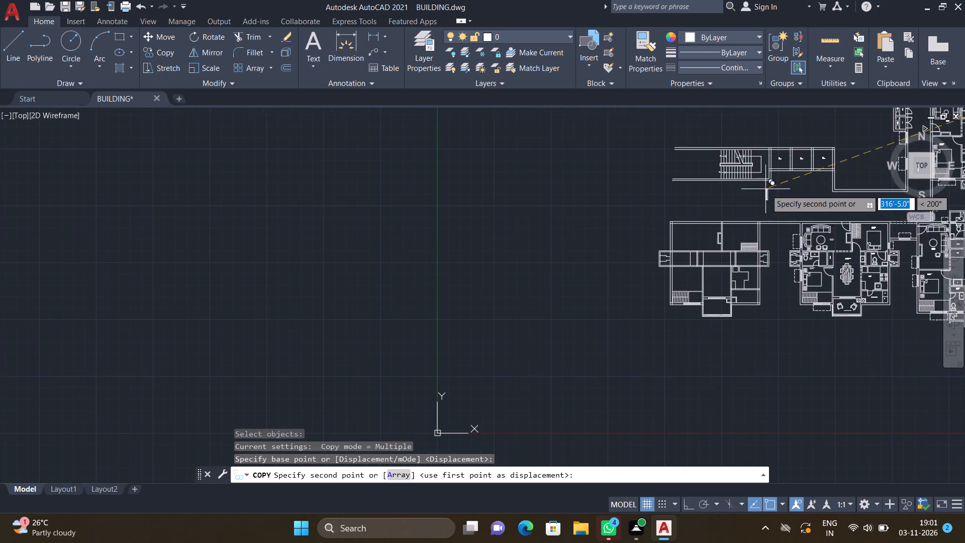
scroll(752, 241, "up", 2)
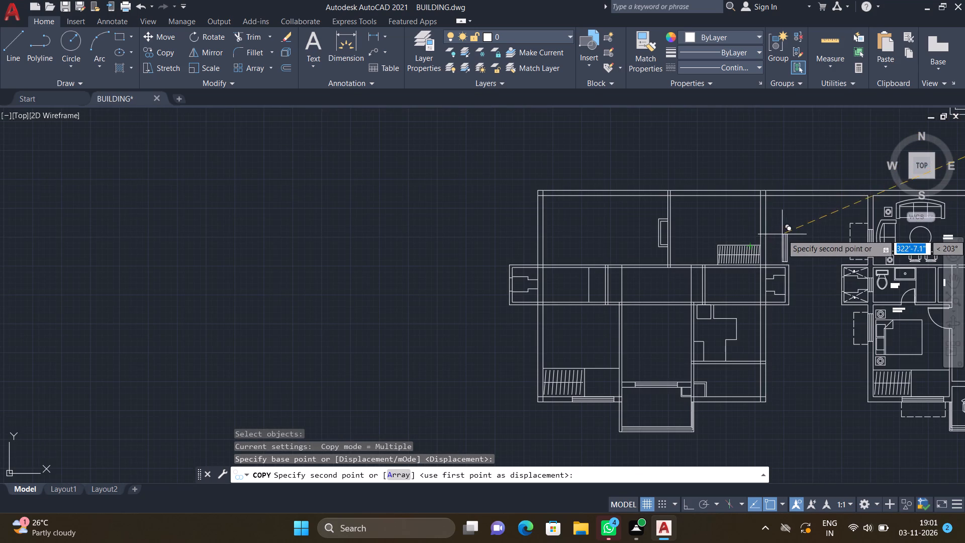
scroll(767, 218, "up", 3)
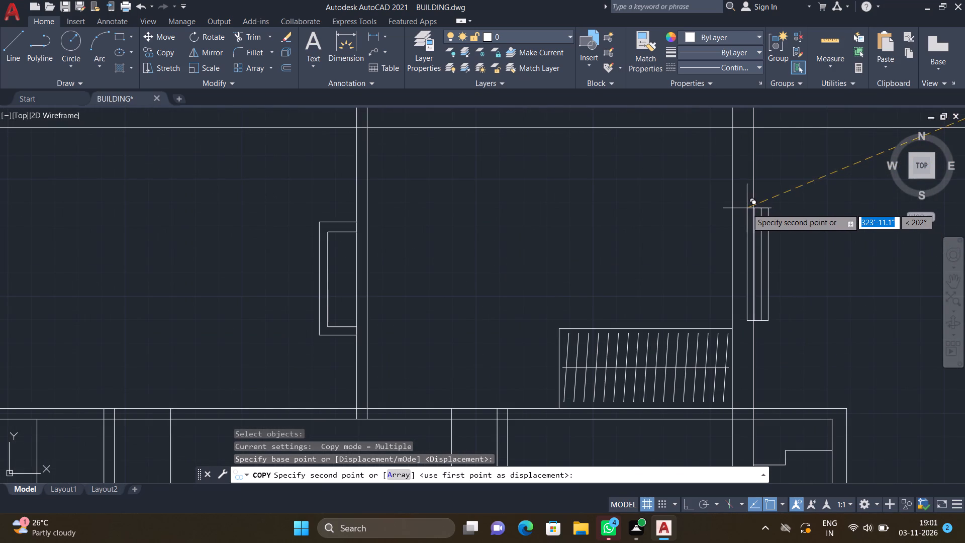
scroll(735, 211, "up", 2)
left_click(723, 210)
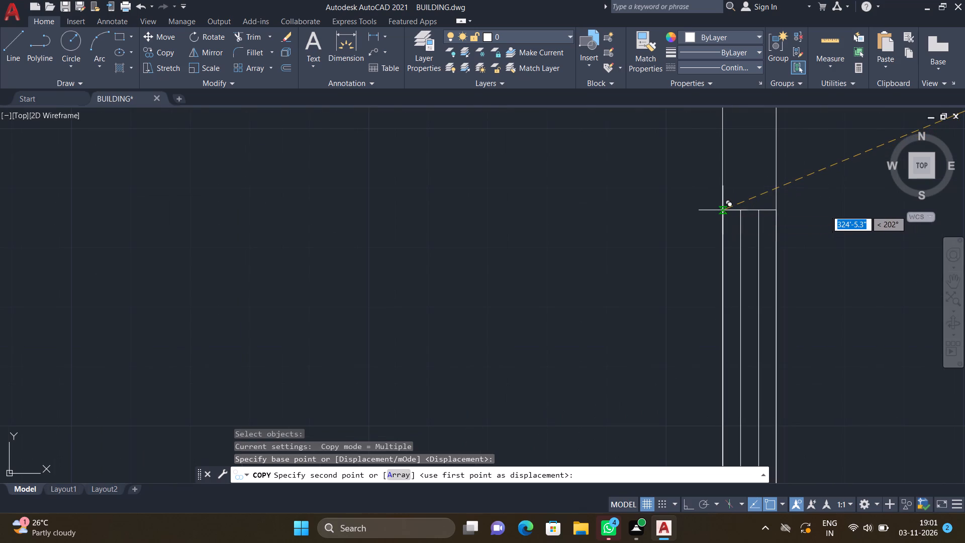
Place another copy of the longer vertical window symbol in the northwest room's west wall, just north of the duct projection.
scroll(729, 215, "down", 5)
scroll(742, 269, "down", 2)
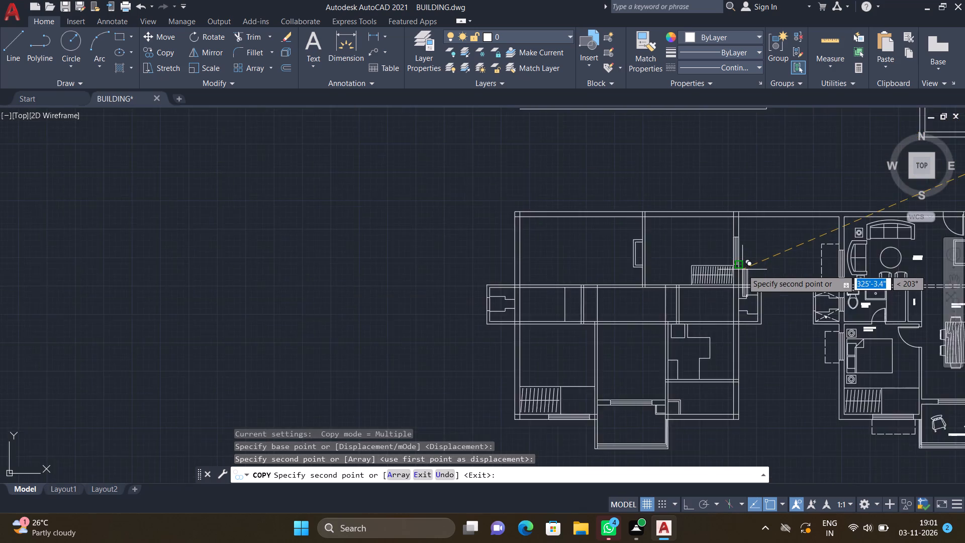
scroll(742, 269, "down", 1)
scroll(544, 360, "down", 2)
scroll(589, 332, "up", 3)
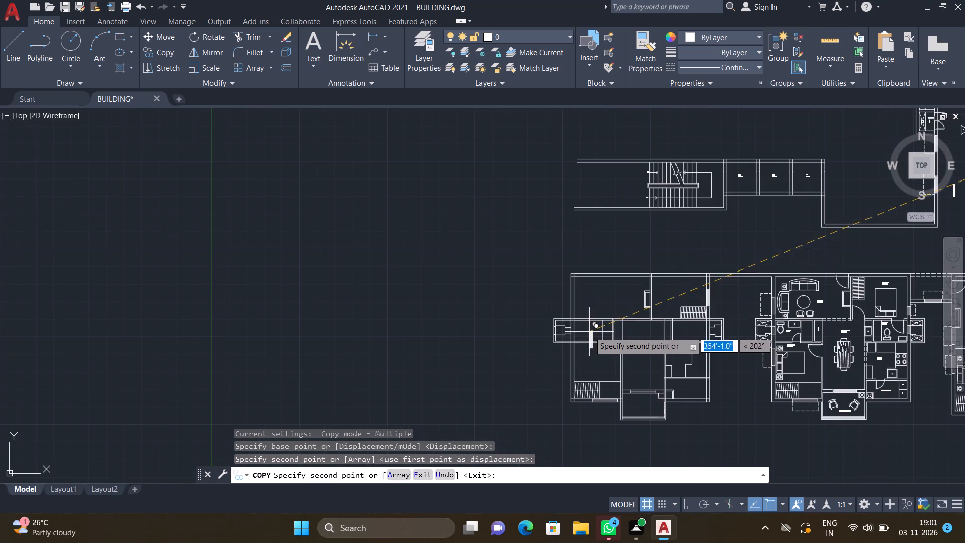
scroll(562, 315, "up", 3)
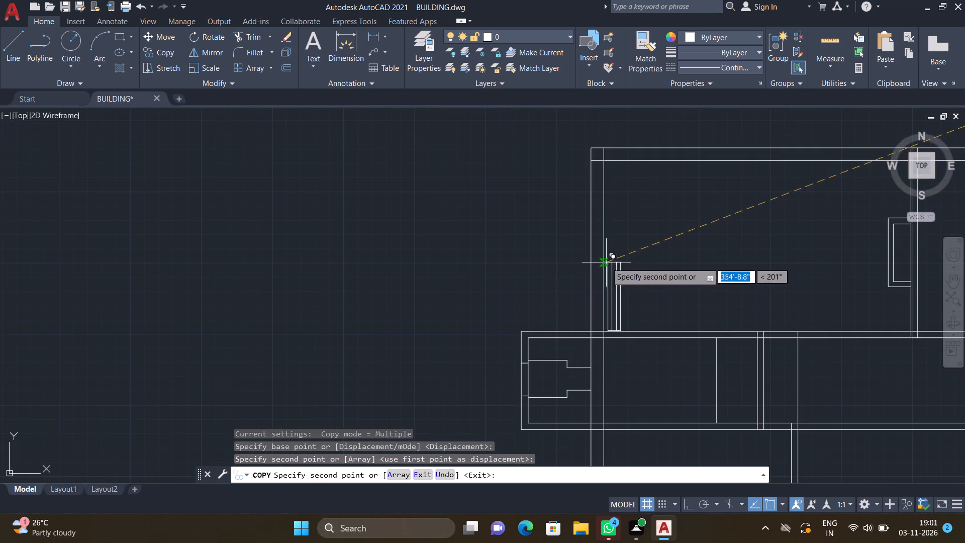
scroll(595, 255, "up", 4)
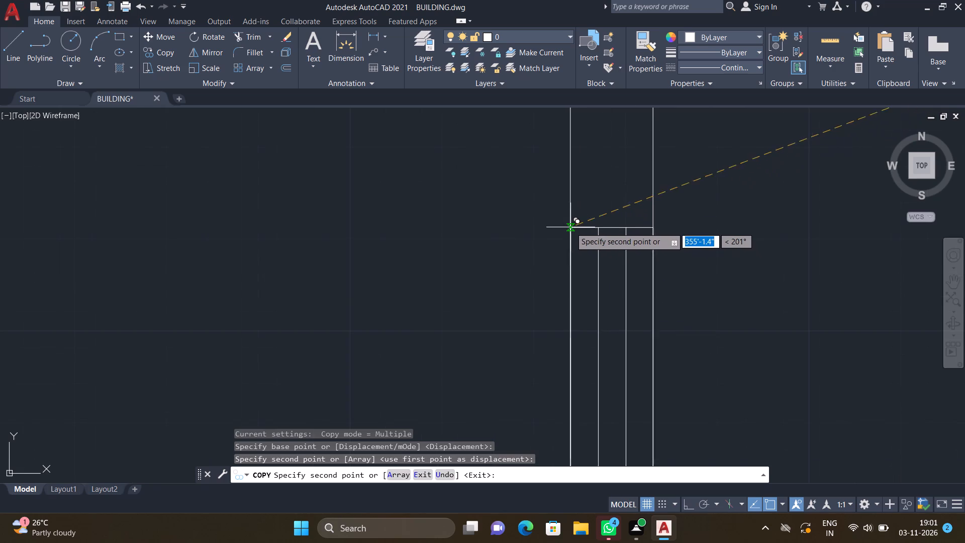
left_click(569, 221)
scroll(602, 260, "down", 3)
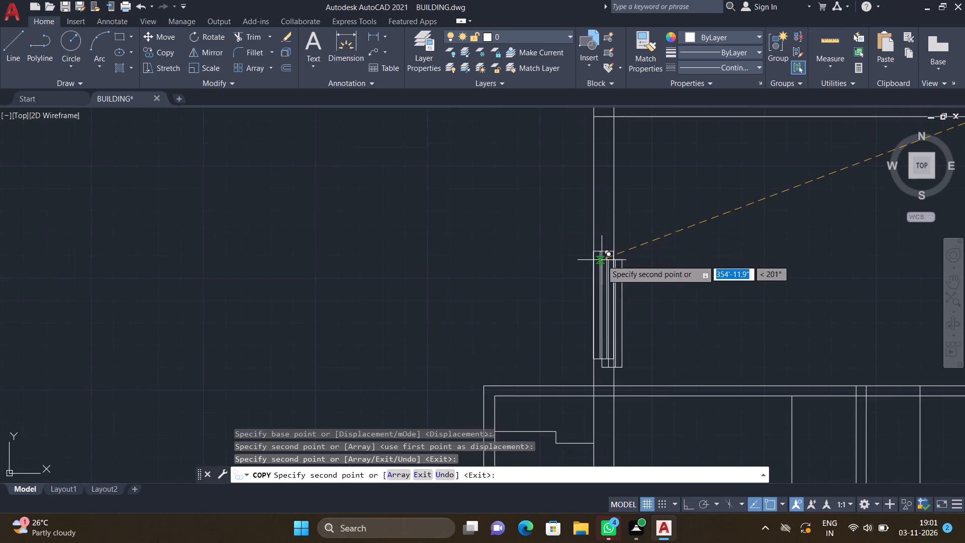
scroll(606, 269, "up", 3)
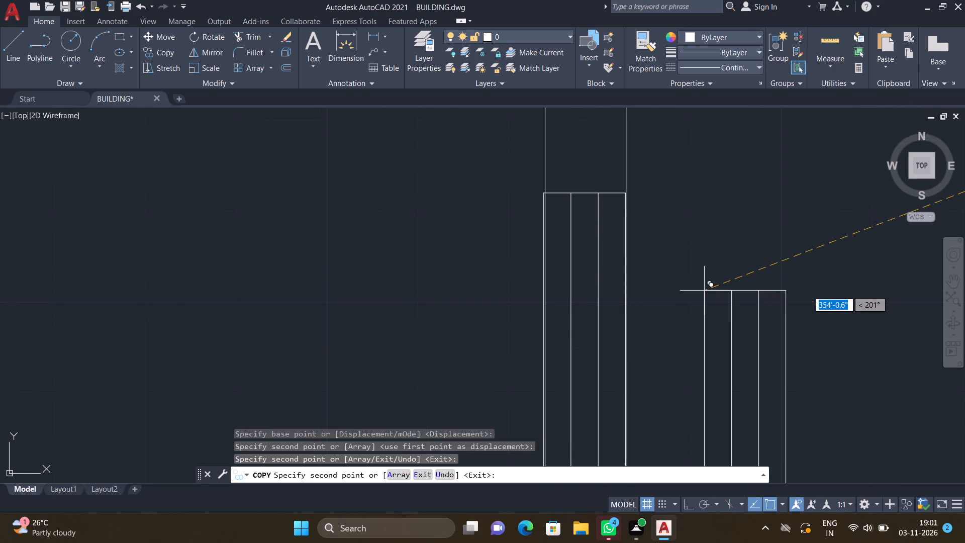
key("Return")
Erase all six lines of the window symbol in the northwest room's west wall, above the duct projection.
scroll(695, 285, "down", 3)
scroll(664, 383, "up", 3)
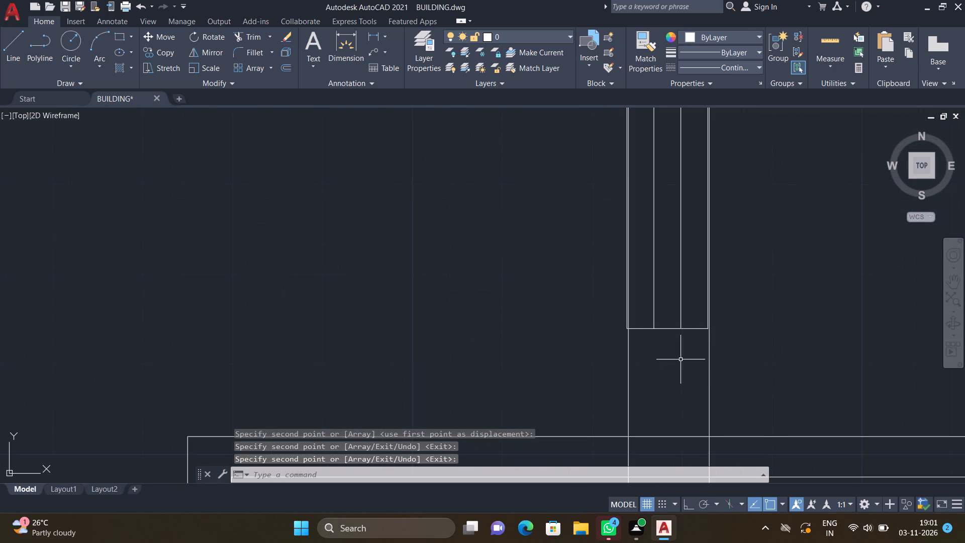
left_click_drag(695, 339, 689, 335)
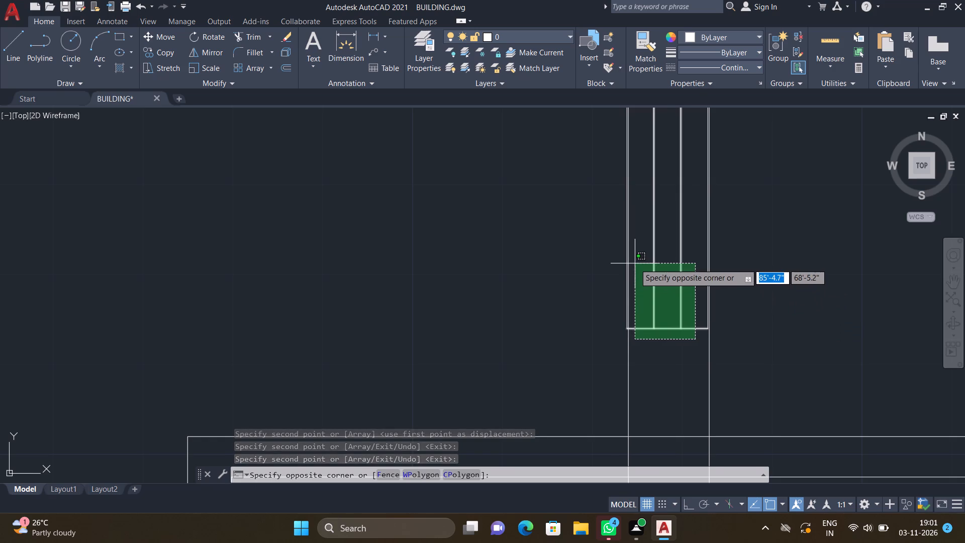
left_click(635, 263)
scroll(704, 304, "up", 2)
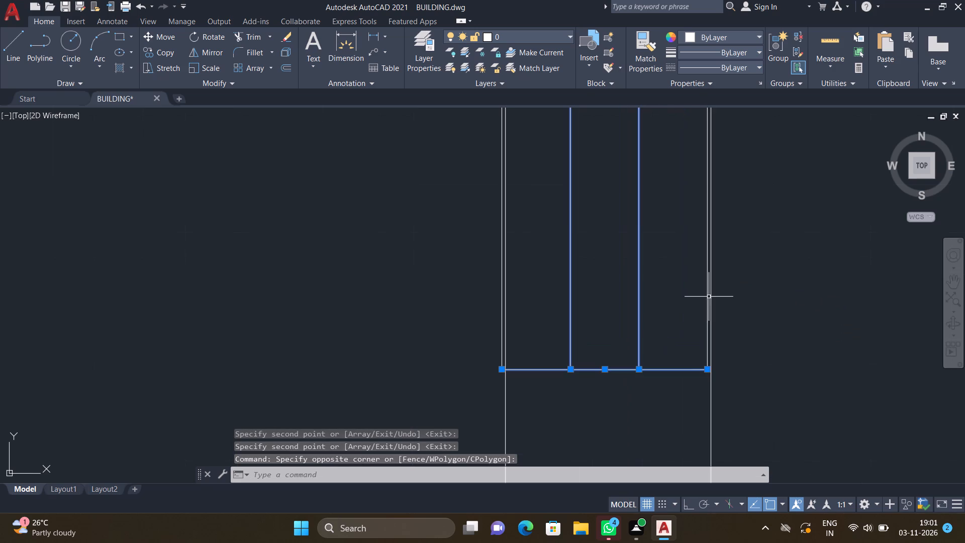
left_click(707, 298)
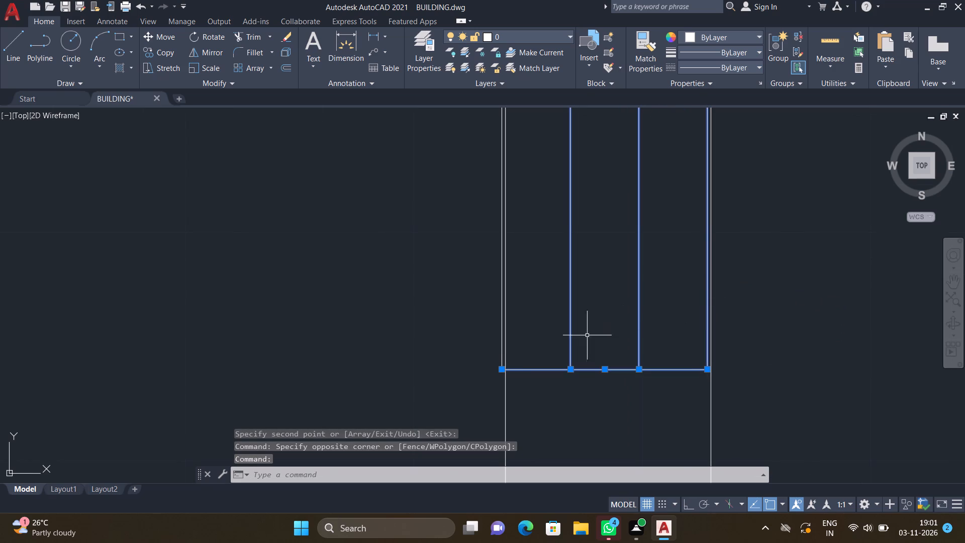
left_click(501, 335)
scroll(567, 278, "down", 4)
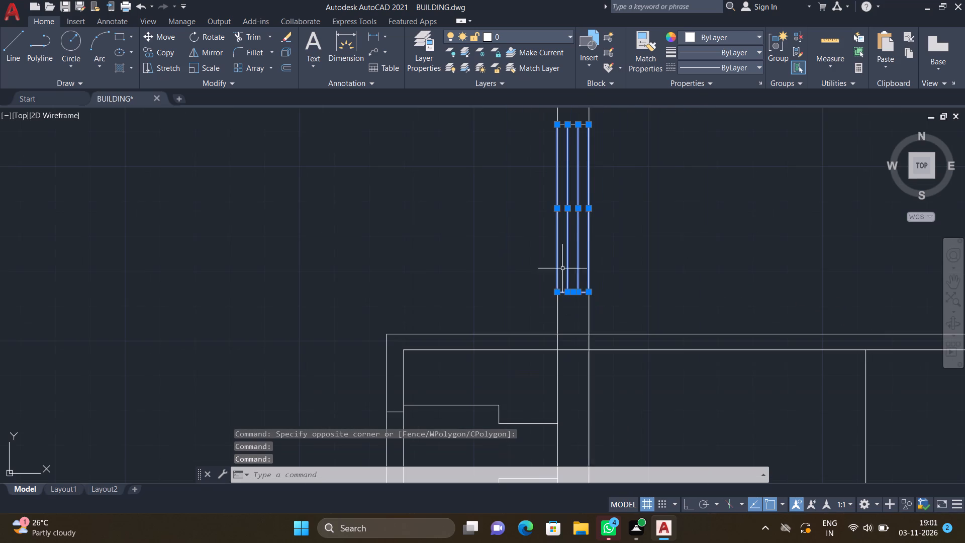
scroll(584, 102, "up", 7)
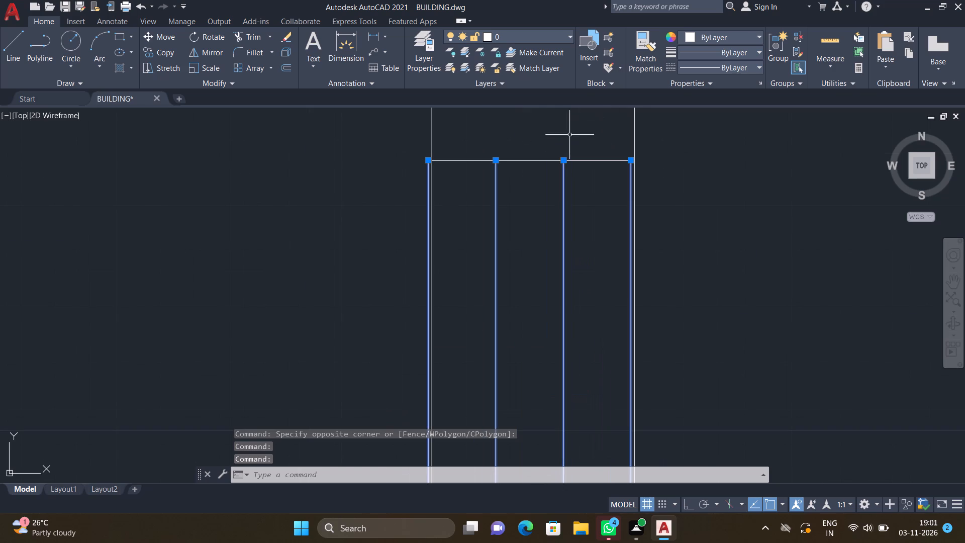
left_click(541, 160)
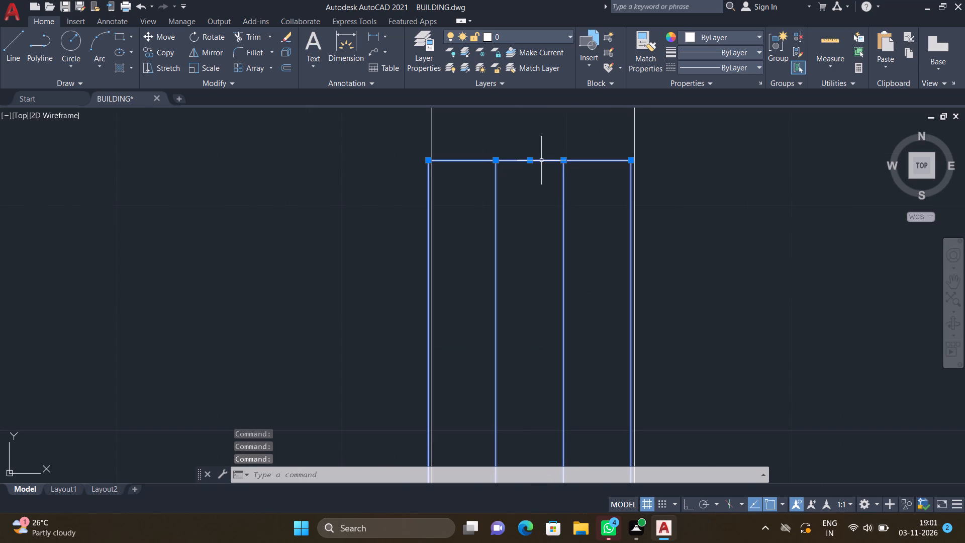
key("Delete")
Copy the longer vertical window symbol from the loose symbols into the northwest room's west wall, above the duct projection.
scroll(537, 163, "down", 8)
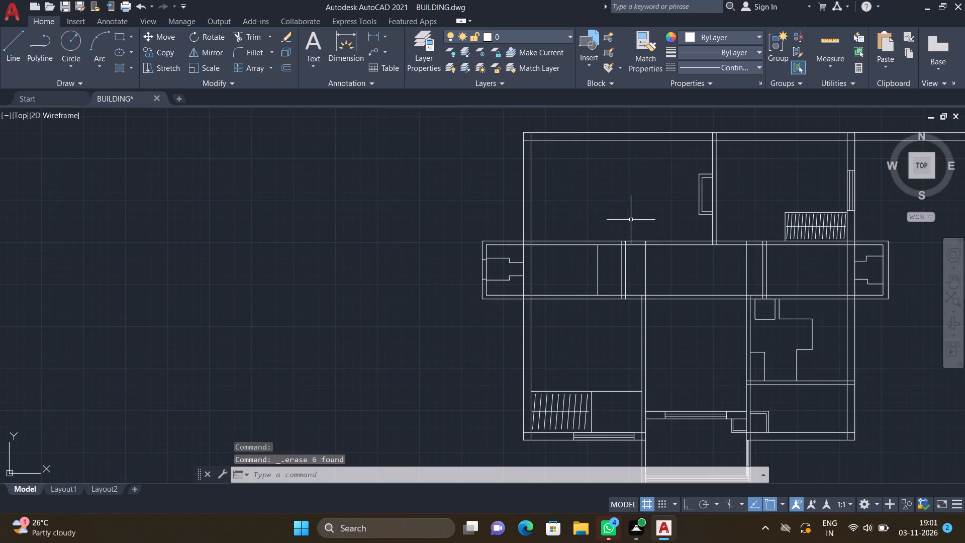
scroll(537, 221, "down", 4)
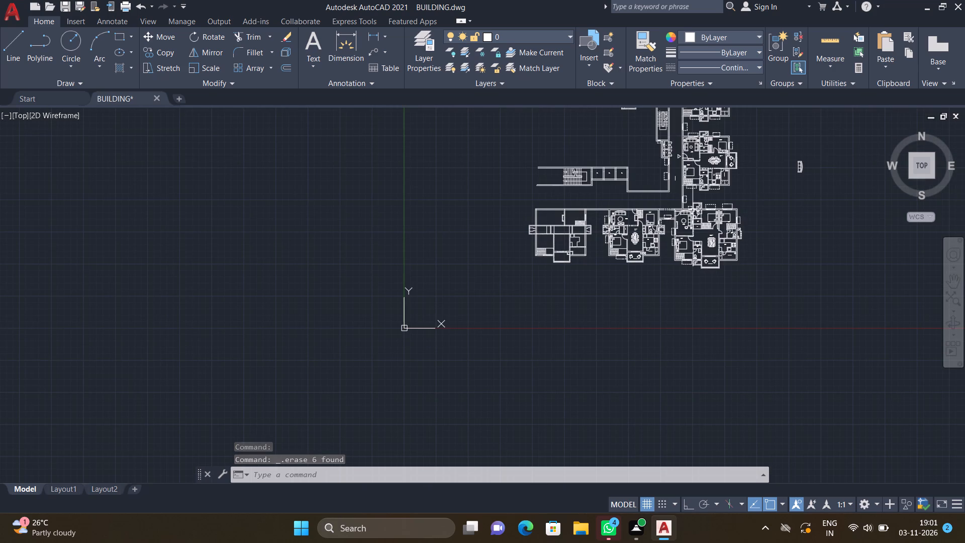
scroll(669, 226, "down", 4)
scroll(735, 180, "up", 3)
scroll(698, 239, "up", 4)
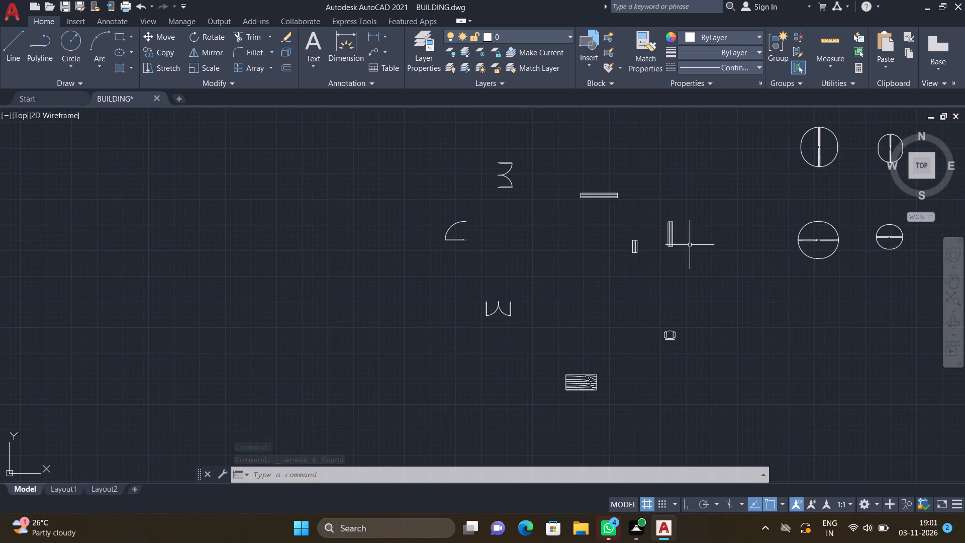
key("c")
key("o")
key("Return")
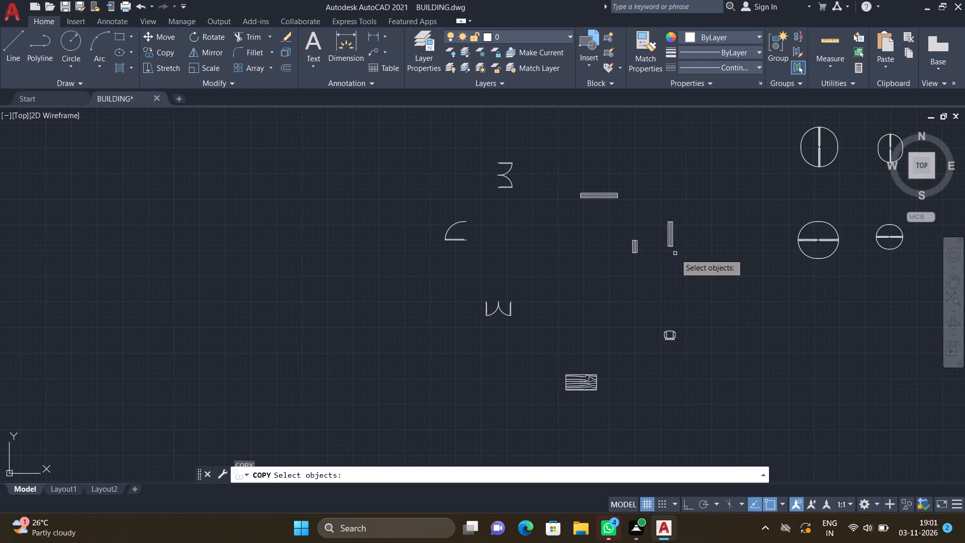
scroll(674, 259, "up", 2)
left_click_drag(677, 248, 668, 245)
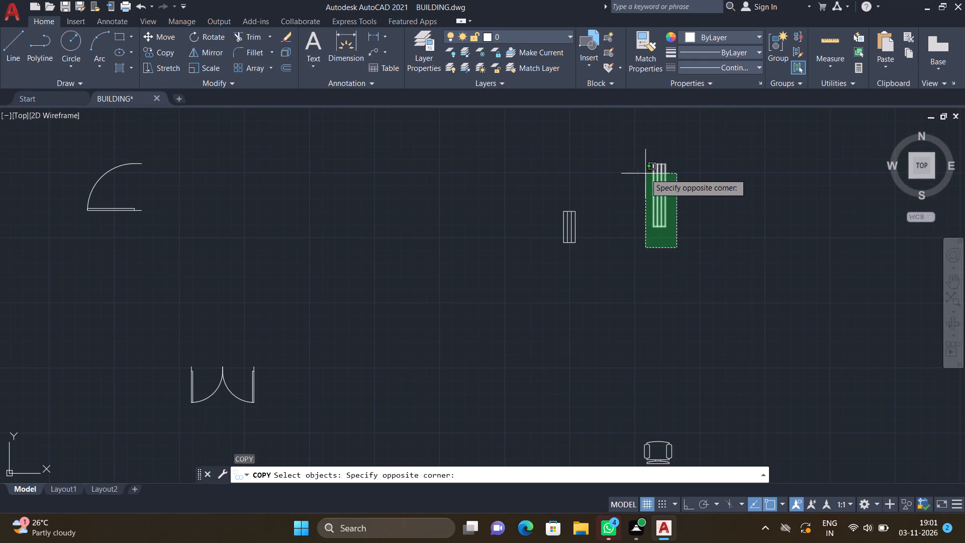
left_click(635, 126)
key("Return")
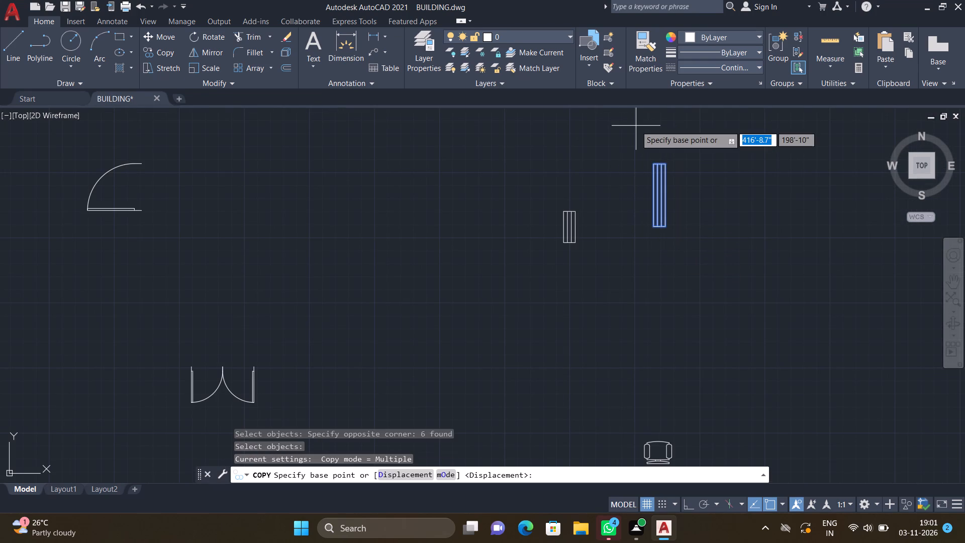
scroll(656, 176, "up", 2)
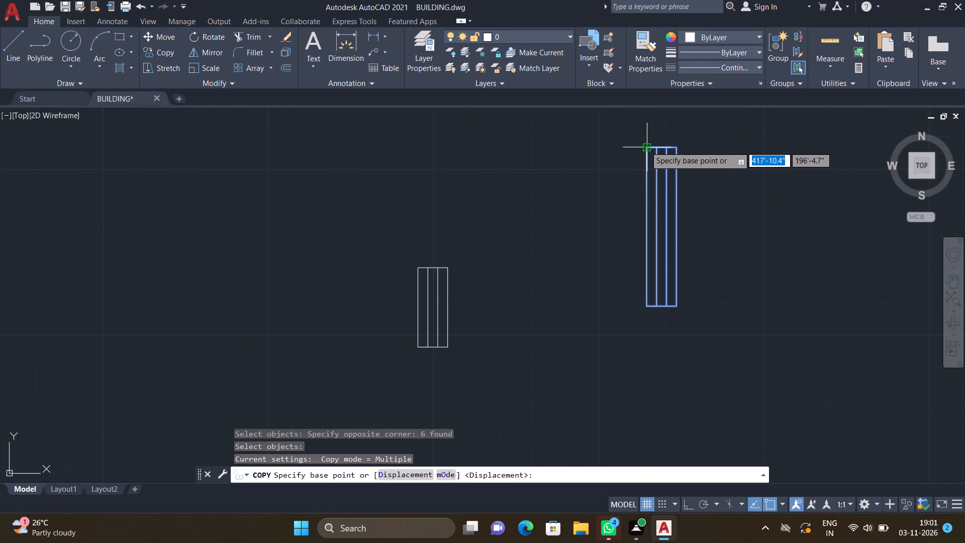
left_click(645, 146)
scroll(626, 244, "down", 5)
scroll(553, 282, "down", 6)
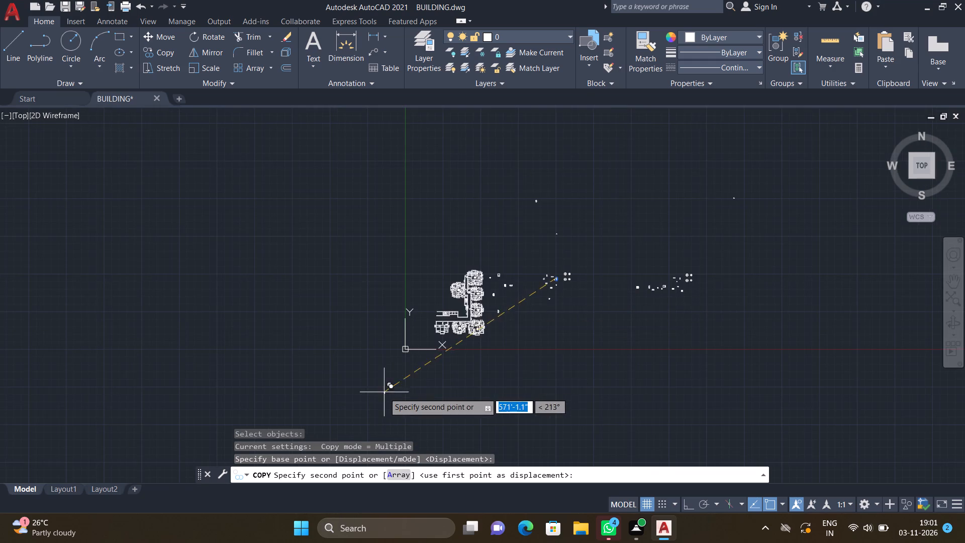
scroll(384, 393, "up", 3)
scroll(558, 198, "down", 3)
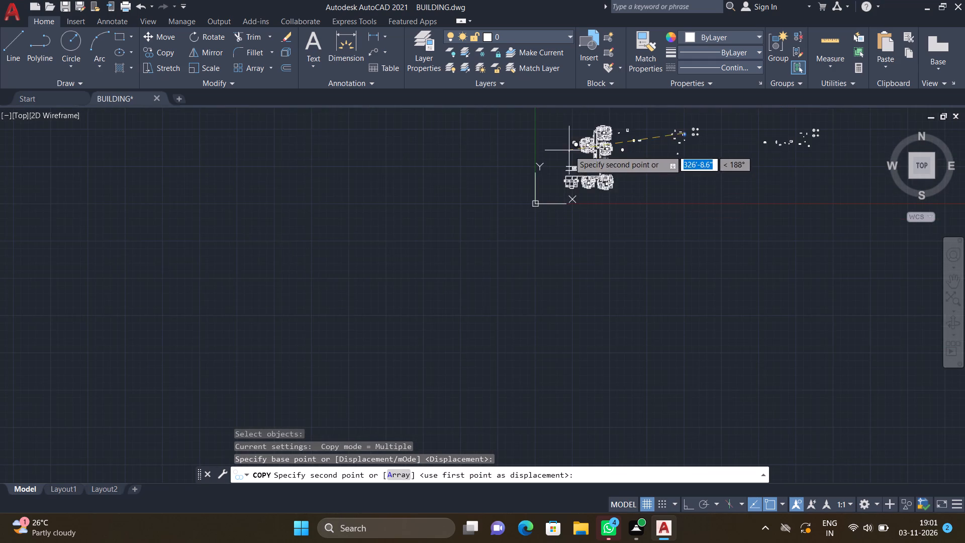
scroll(568, 158, "up", 4)
scroll(539, 262, "up", 2)
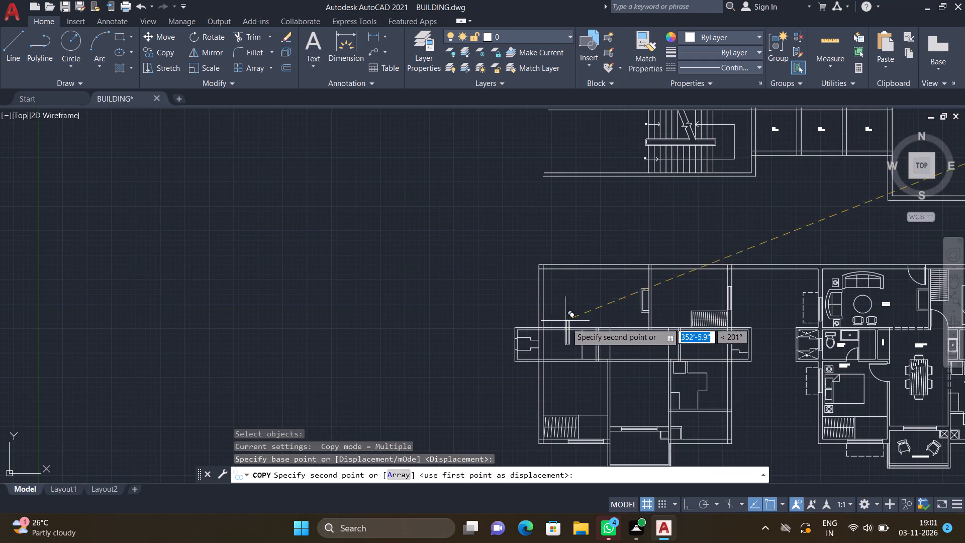
scroll(567, 327, "up", 2)
scroll(490, 263, "up", 3)
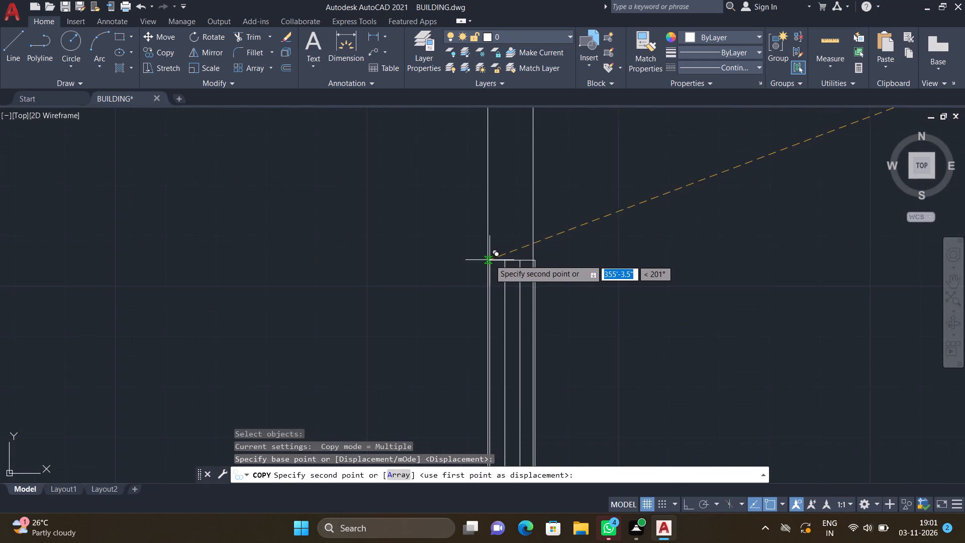
scroll(491, 253, "up", 2)
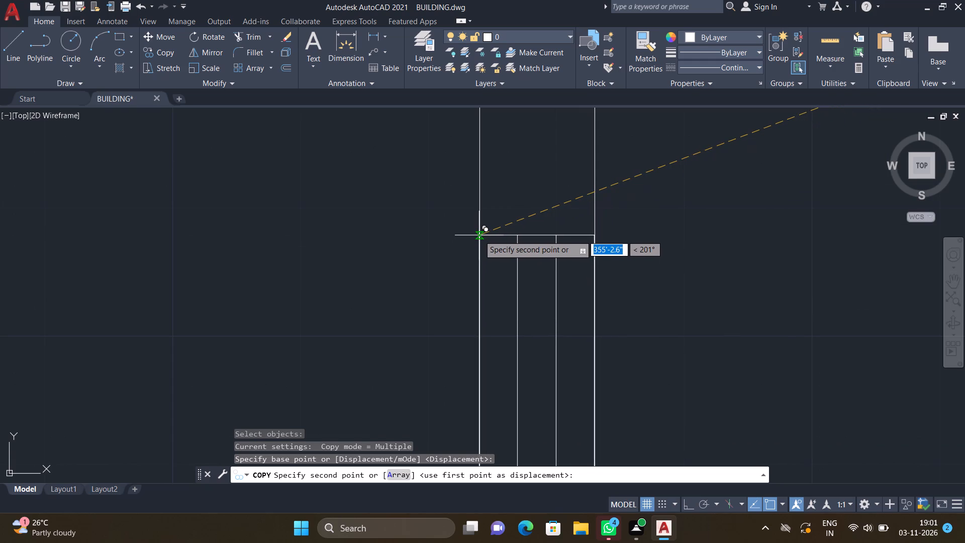
left_click(479, 235)
Place another copy of the longer vertical window symbol in the southwest room's west wall, just south of the duct projection.
scroll(508, 298, "down", 9)
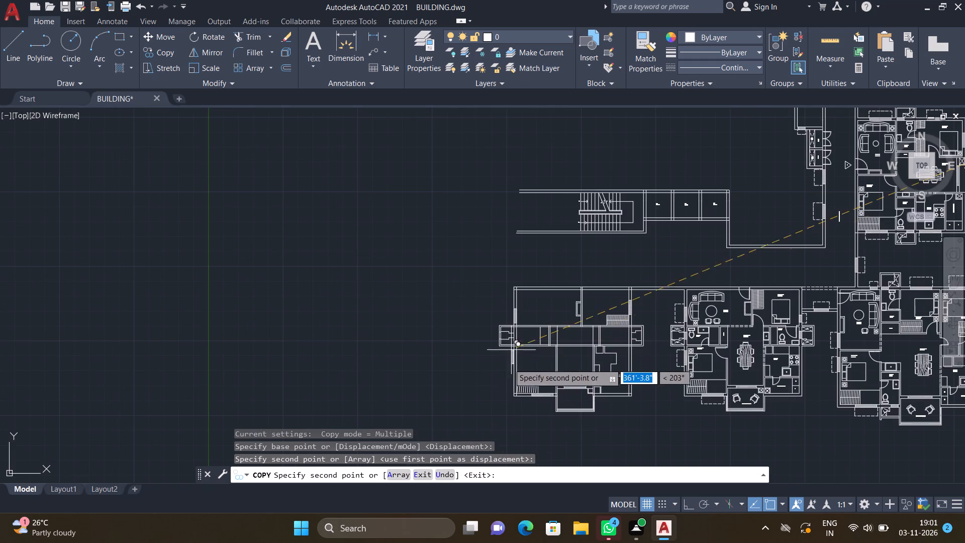
scroll(514, 399, "up", 2)
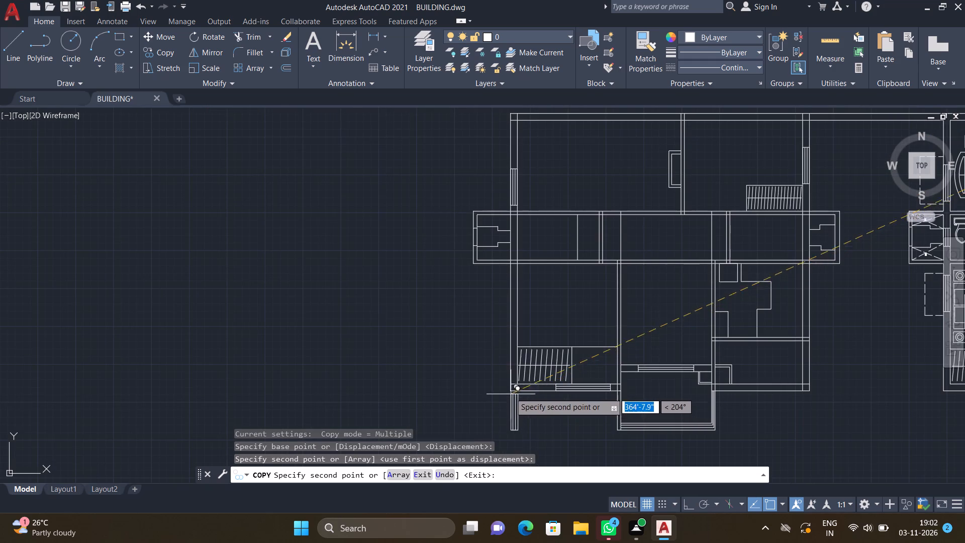
scroll(526, 278, "up", 3)
scroll(484, 276, "up", 2)
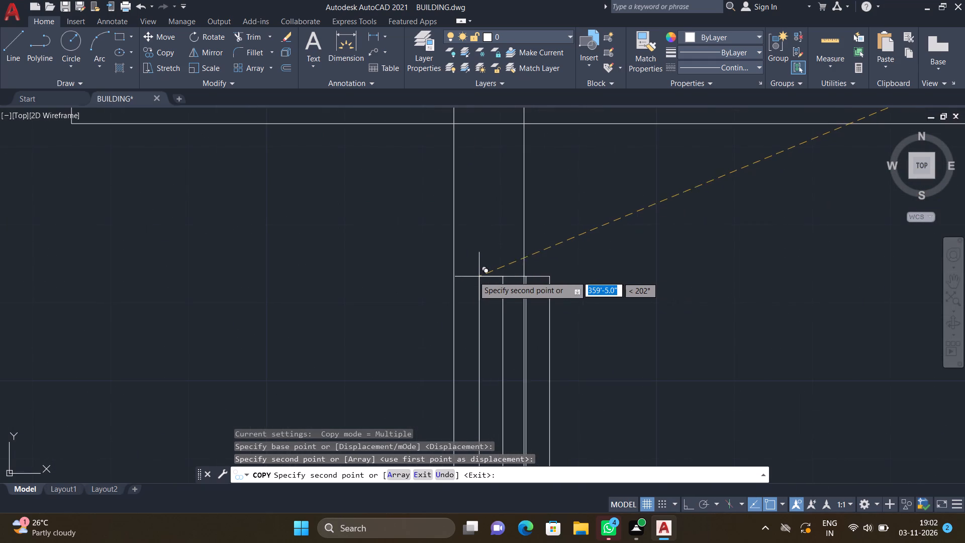
left_click(454, 268)
scroll(541, 286, "down", 3)
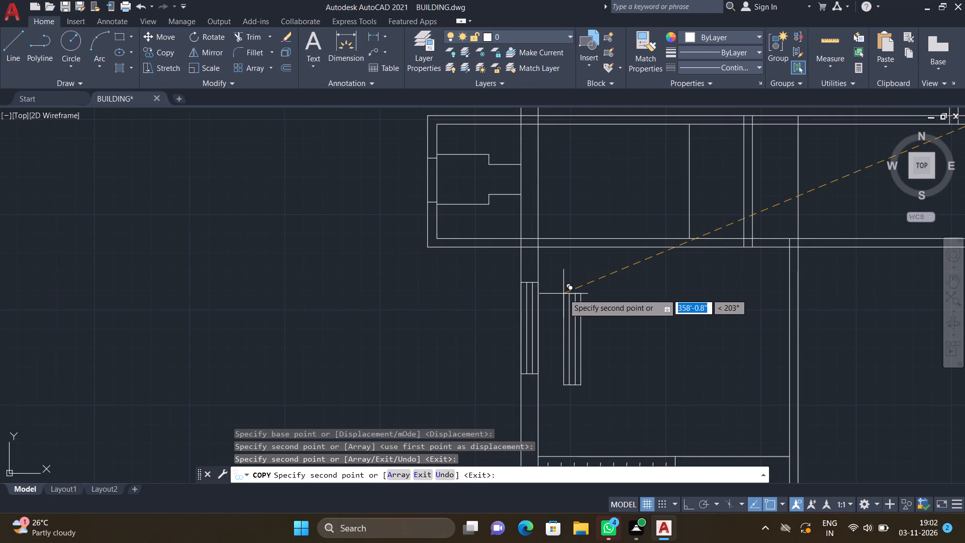
scroll(563, 294, "down", 4)
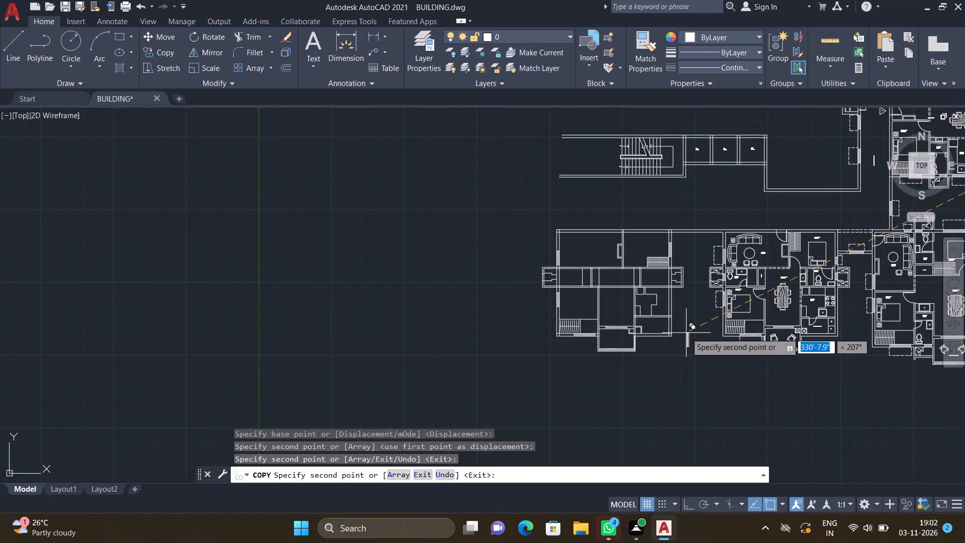
key("Return")
Copy the shorter vertical window symbol from the loose symbols into the west wall, beside the stepped outline in the west duct projection.
scroll(681, 333, "down", 2)
scroll(623, 324, "down", 3)
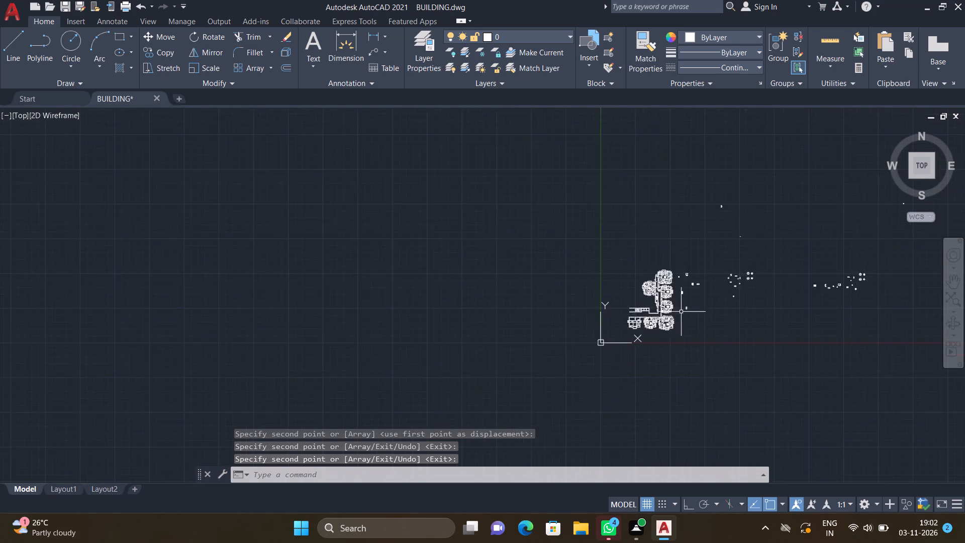
scroll(689, 309, "down", 1)
scroll(732, 296, "up", 3)
scroll(700, 270, "up", 4)
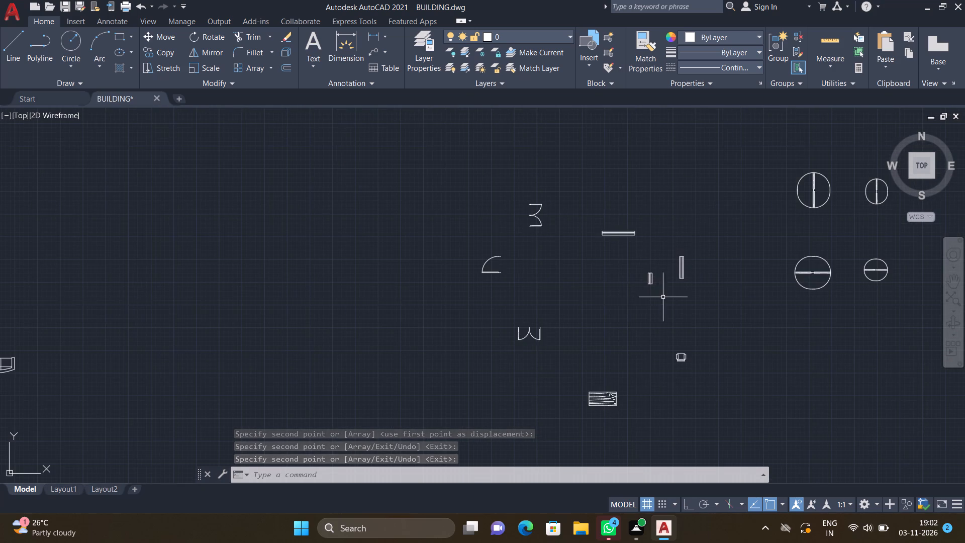
scroll(664, 297, "up", 2)
type("CO")
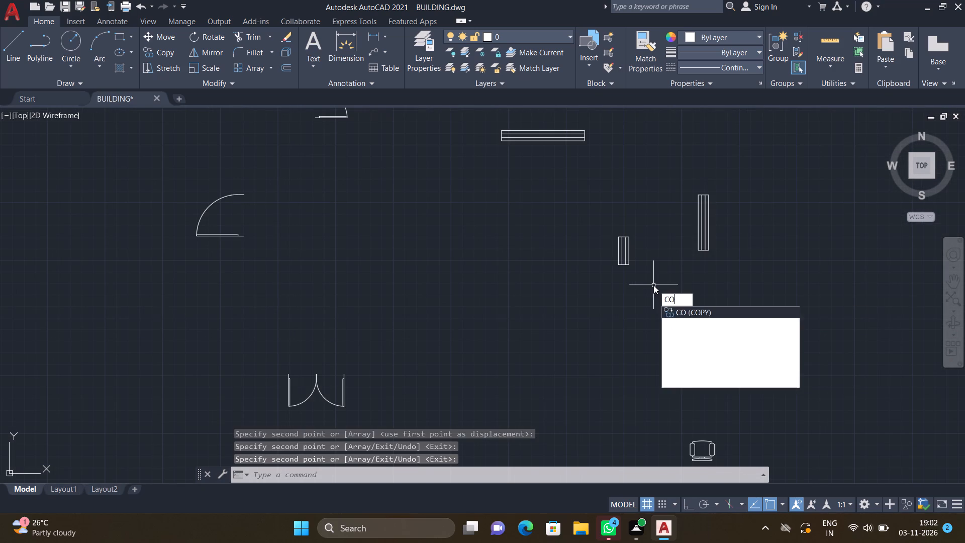
key("Return")
left_click_drag(643, 292, 635, 283)
scroll(603, 224, "up", 2)
left_click(593, 207)
key("Return")
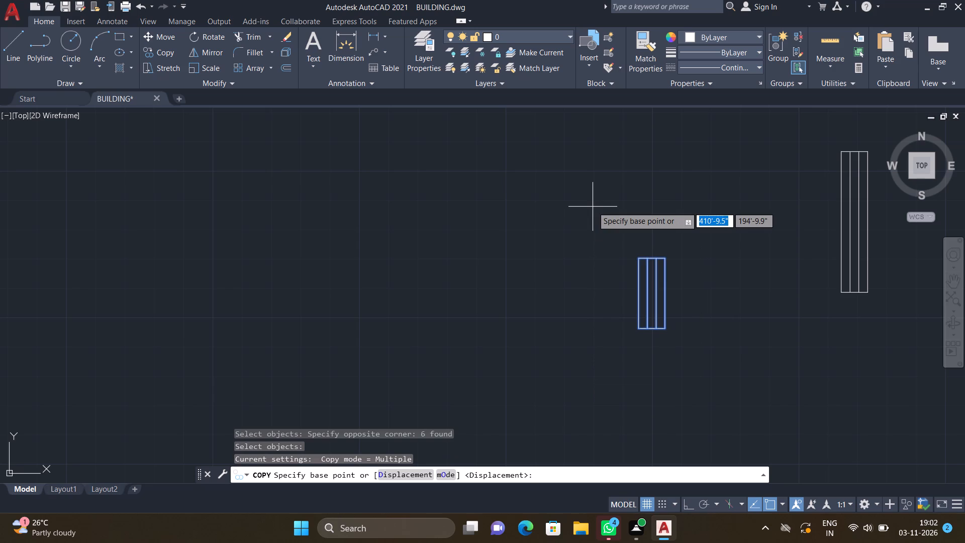
scroll(642, 260, "up", 2)
left_click(626, 256)
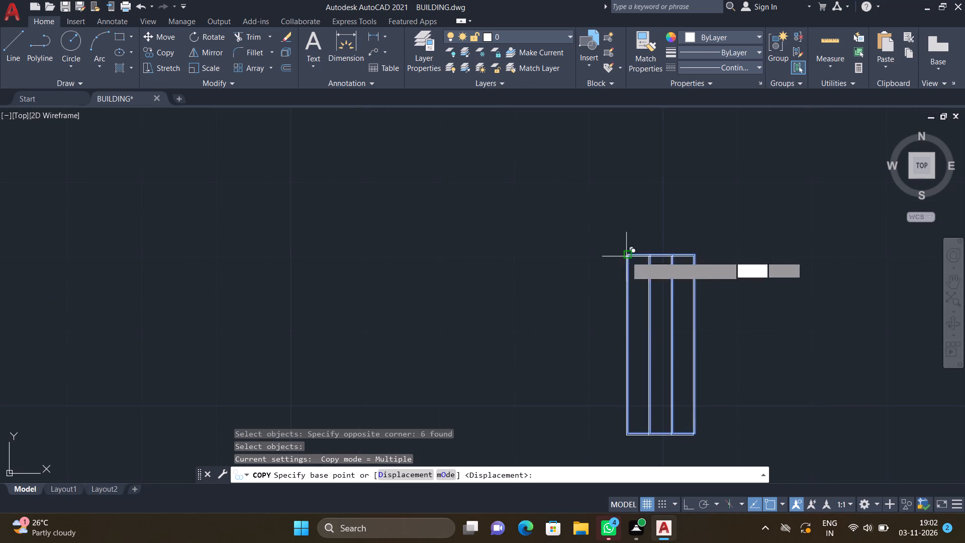
scroll(538, 315, "down", 5)
scroll(485, 337, "down", 6)
scroll(297, 431, "up", 4)
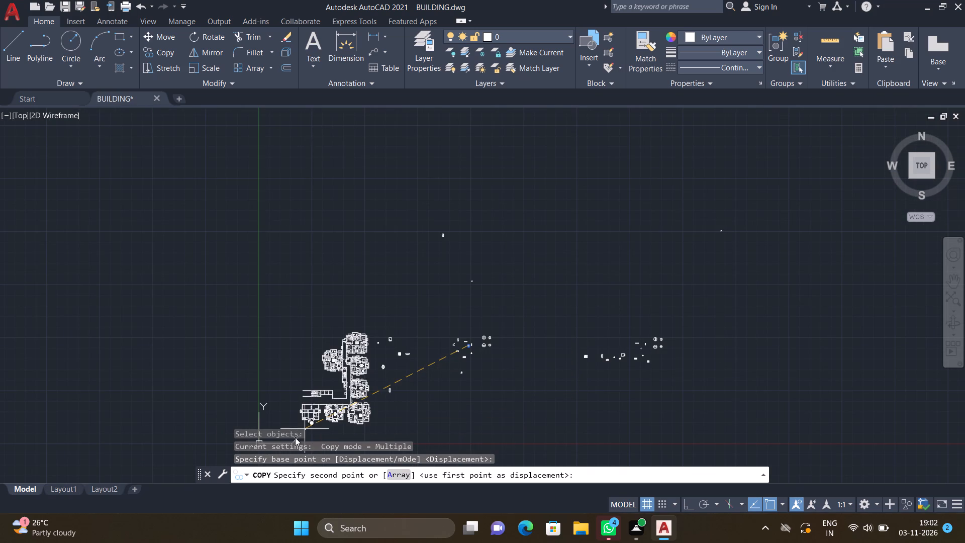
scroll(298, 438, "up", 4)
scroll(308, 373, "up", 3)
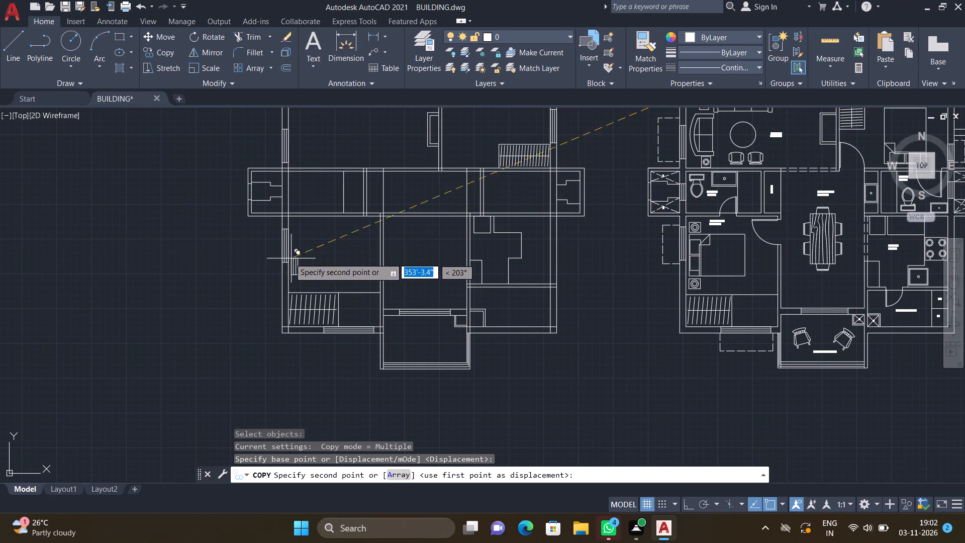
scroll(279, 192, "up", 3)
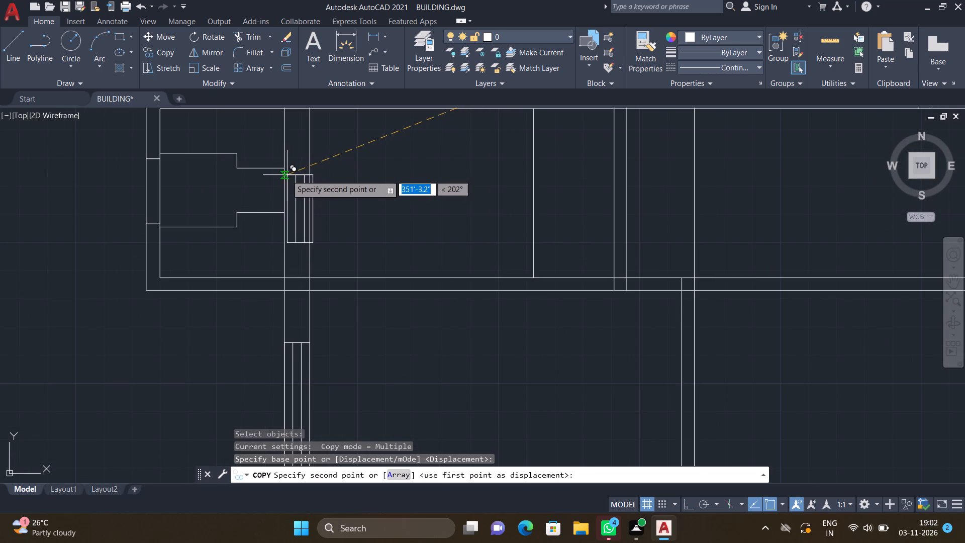
scroll(286, 174, "up", 2)
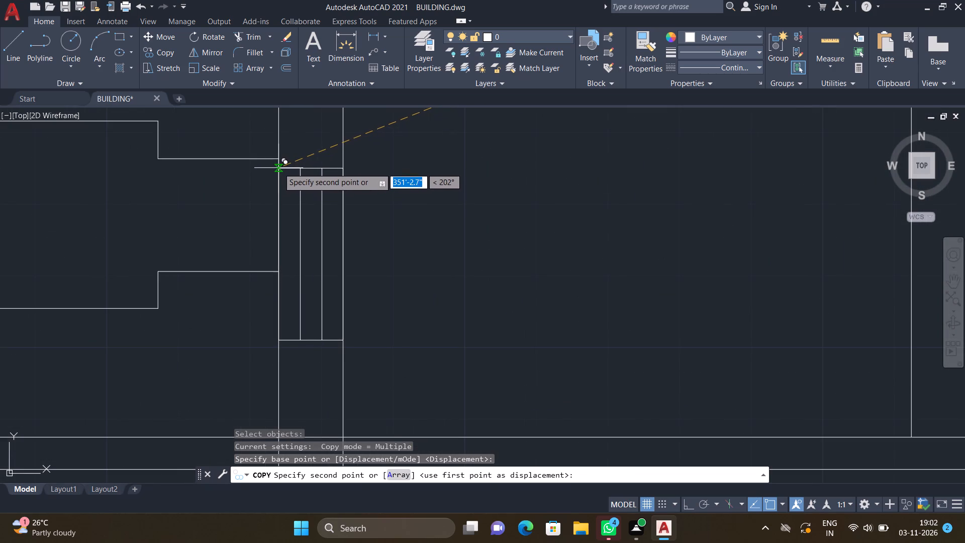
left_click(279, 167)
Place another copy of the shorter vertical window symbol in the east wall, beside the stepped outline in the east duct projection.
scroll(358, 187, "down", 4)
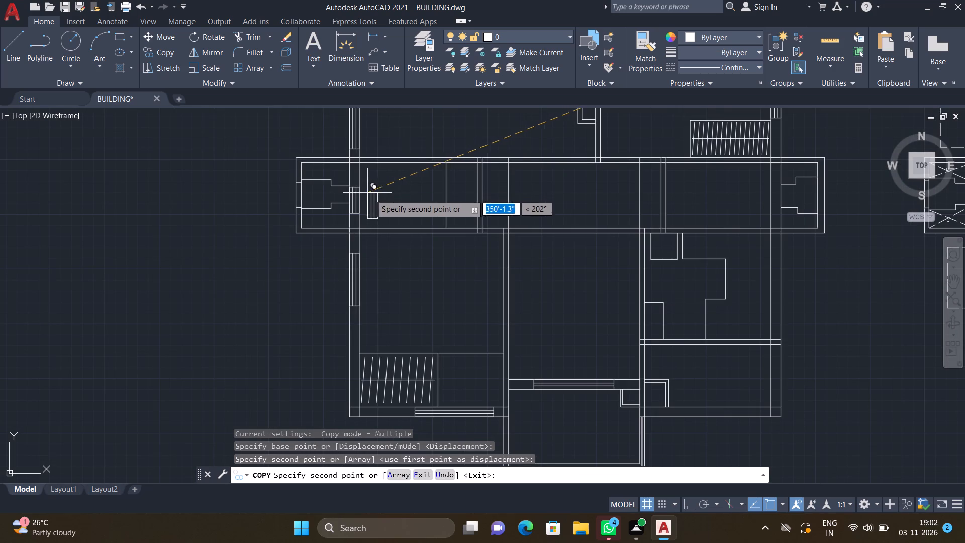
scroll(397, 206, "down", 2)
scroll(532, 204, "up", 5)
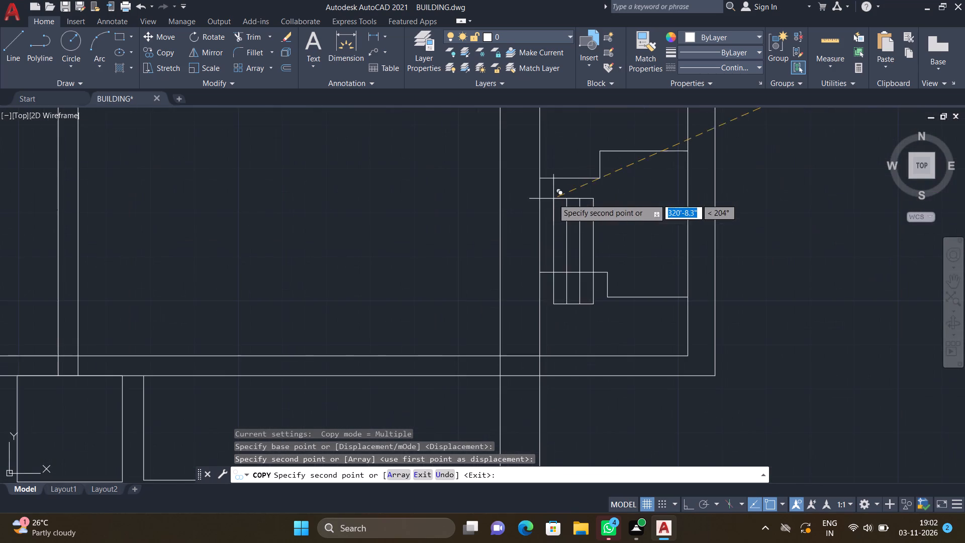
scroll(504, 183, "up", 3)
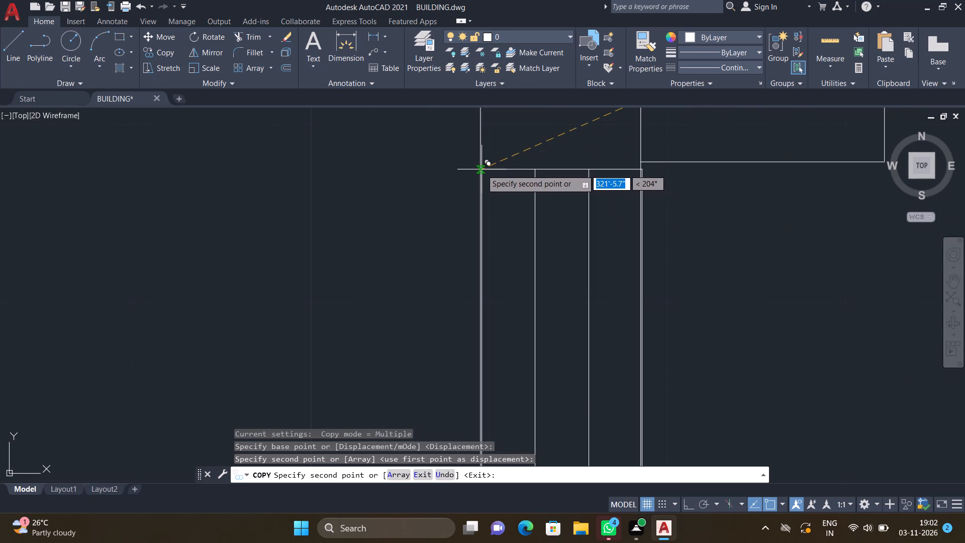
left_click(480, 168)
scroll(474, 240, "down", 5)
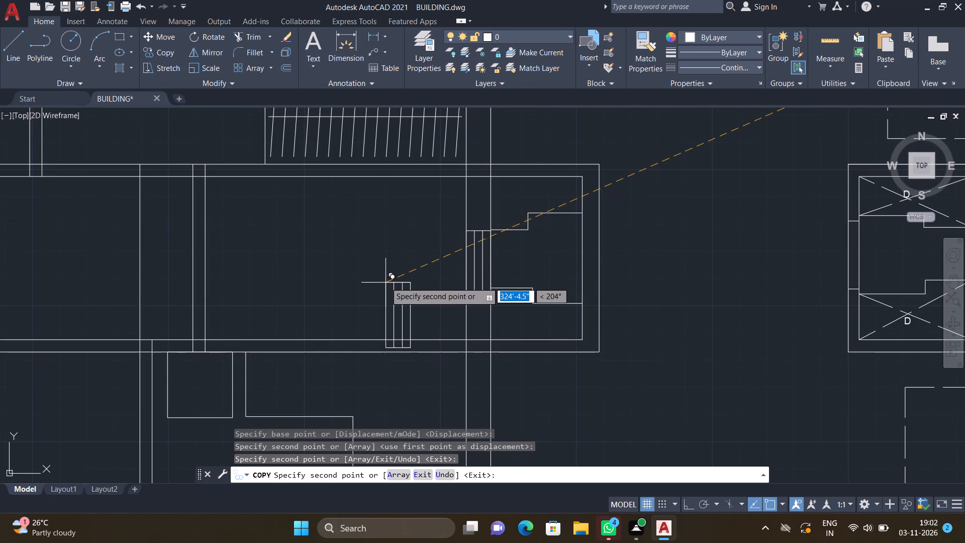
scroll(385, 281, "down", 2)
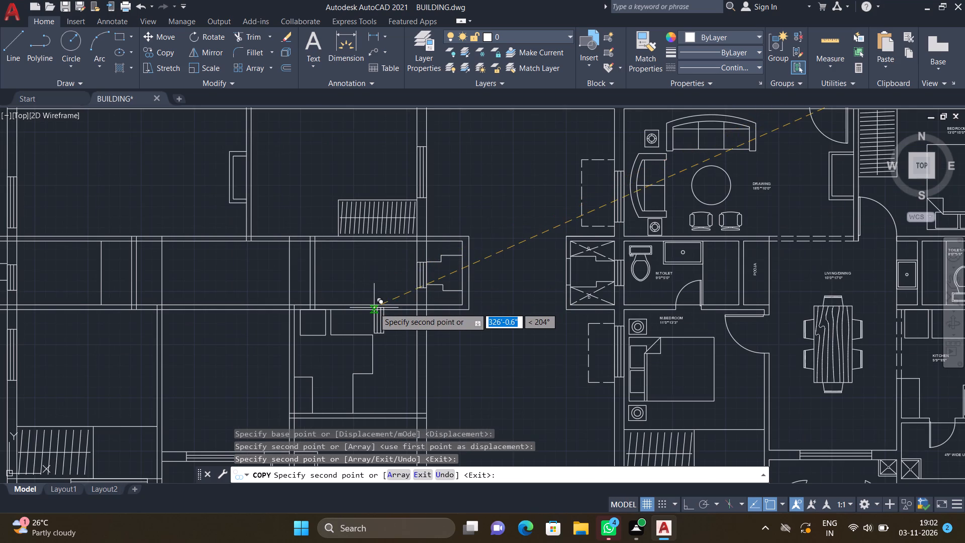
scroll(374, 309, "down", 4)
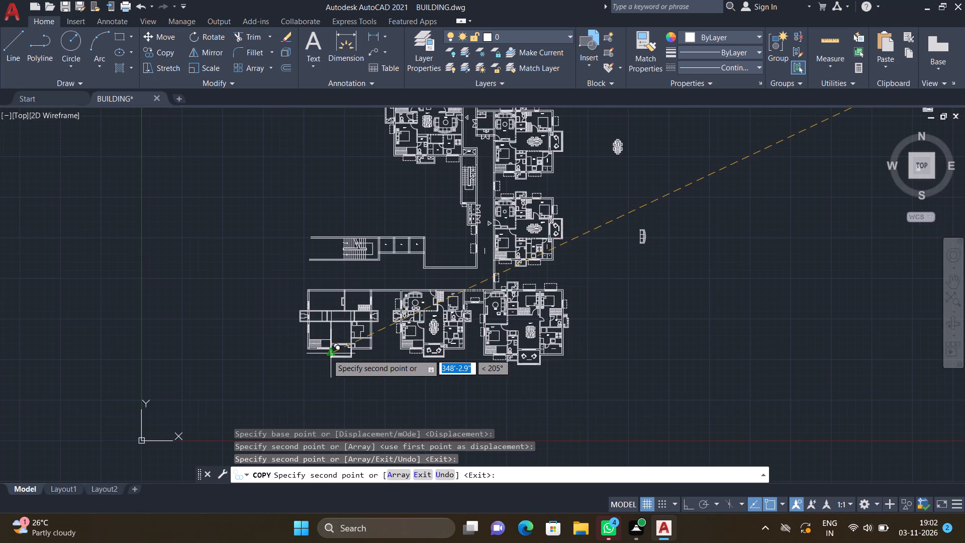
scroll(330, 354, "up", 3)
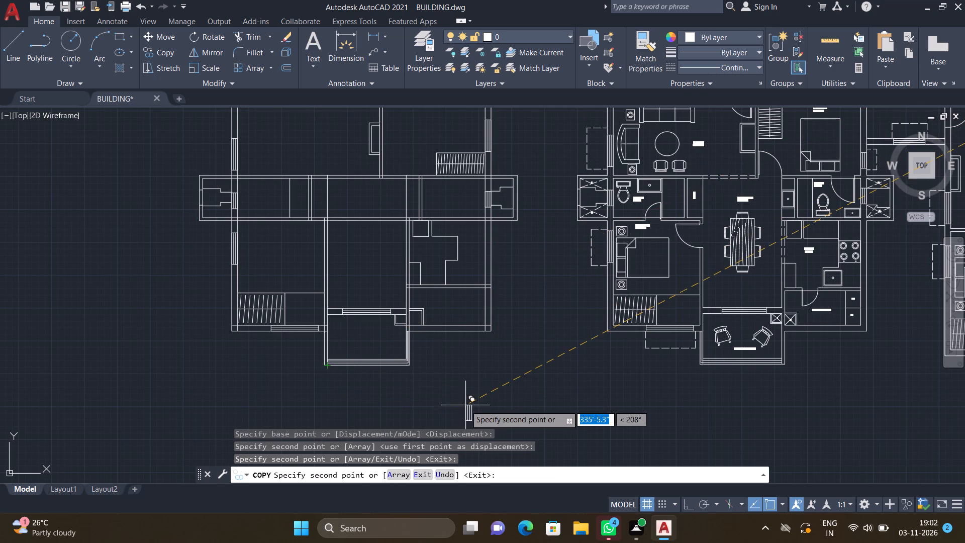
key("Return")
Copy the southwest-quadrant door from the larger upper circle of loose door symbols to the northwest room's north wall, just west of the partition.
scroll(457, 401, "down", 4)
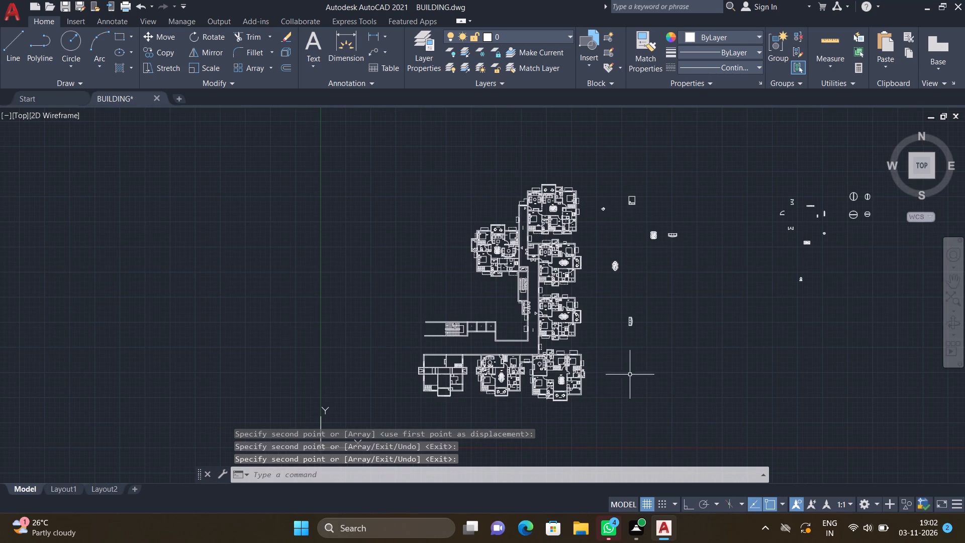
scroll(858, 194, "up", 3)
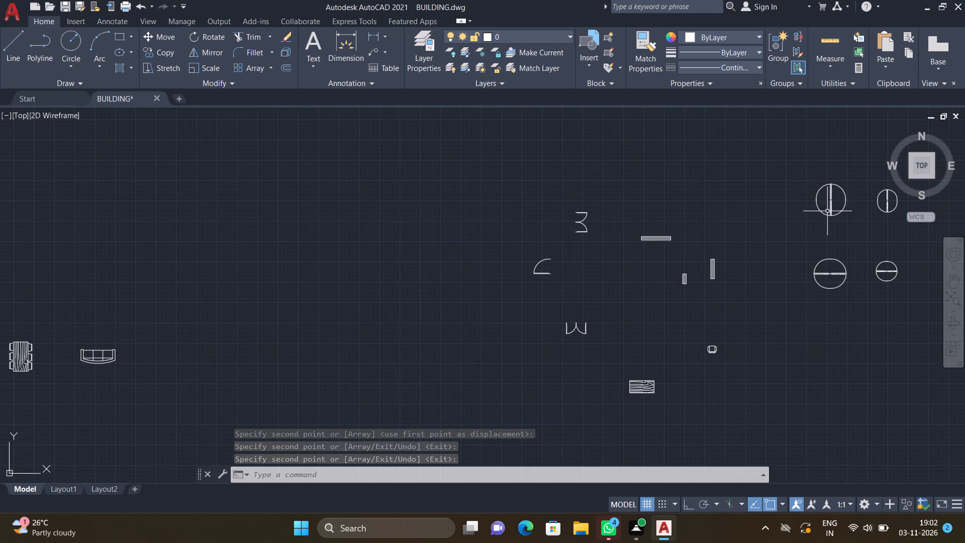
type("CO")
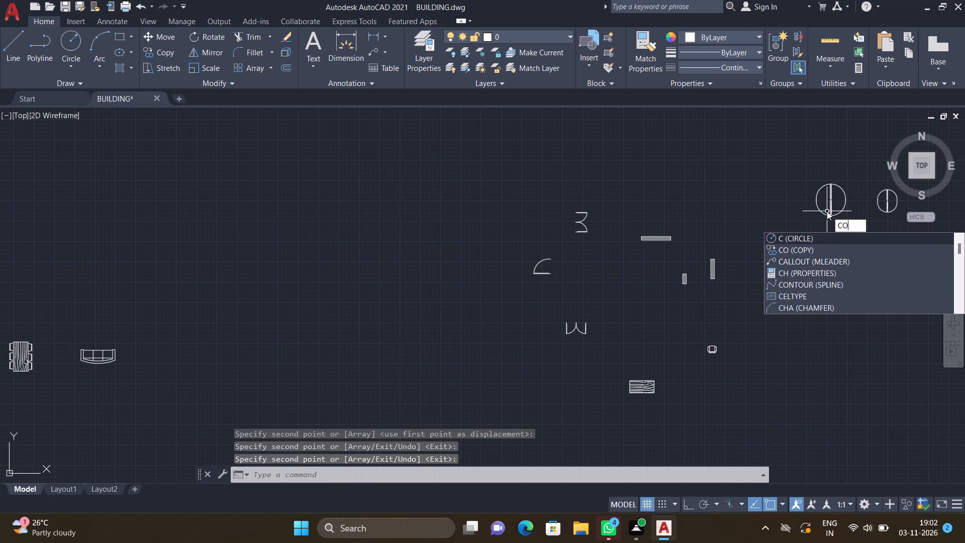
key("Return")
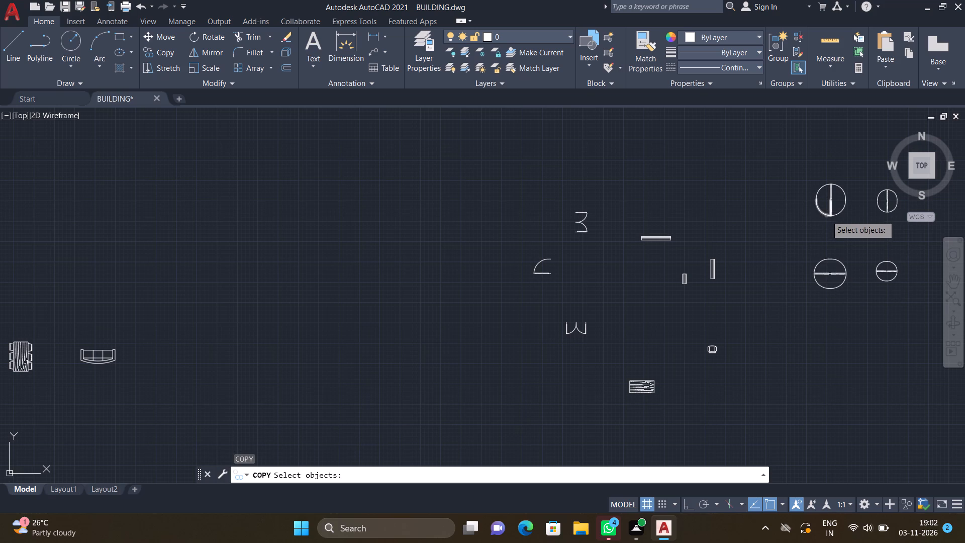
left_click(826, 215)
key("Return")
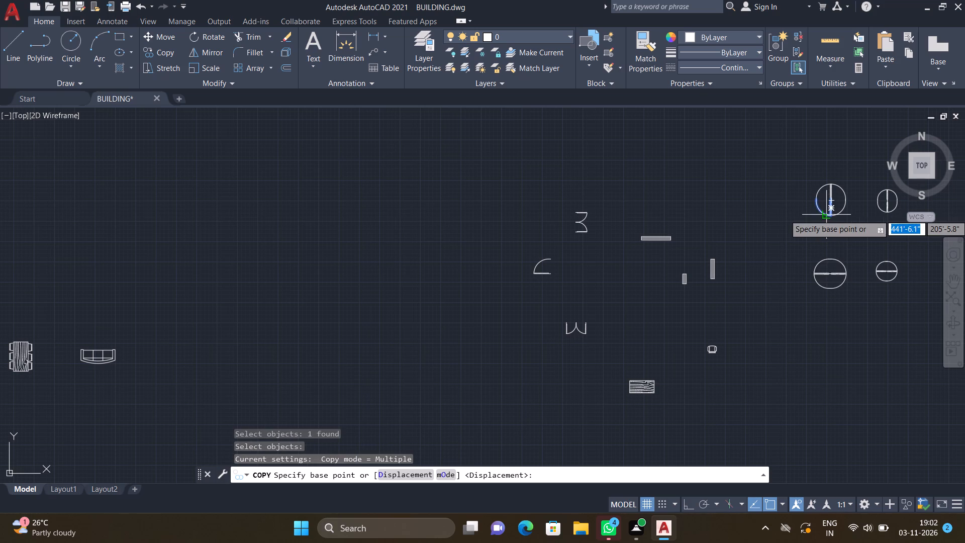
scroll(837, 208, "up", 4)
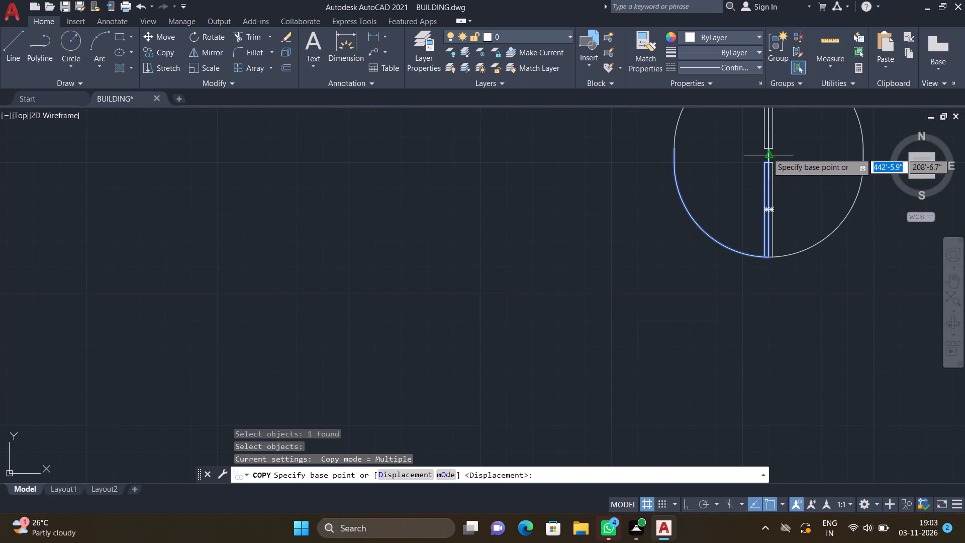
left_click(767, 153)
scroll(641, 256, "down", 5)
scroll(529, 282, "down", 6)
scroll(413, 340, "up", 1)
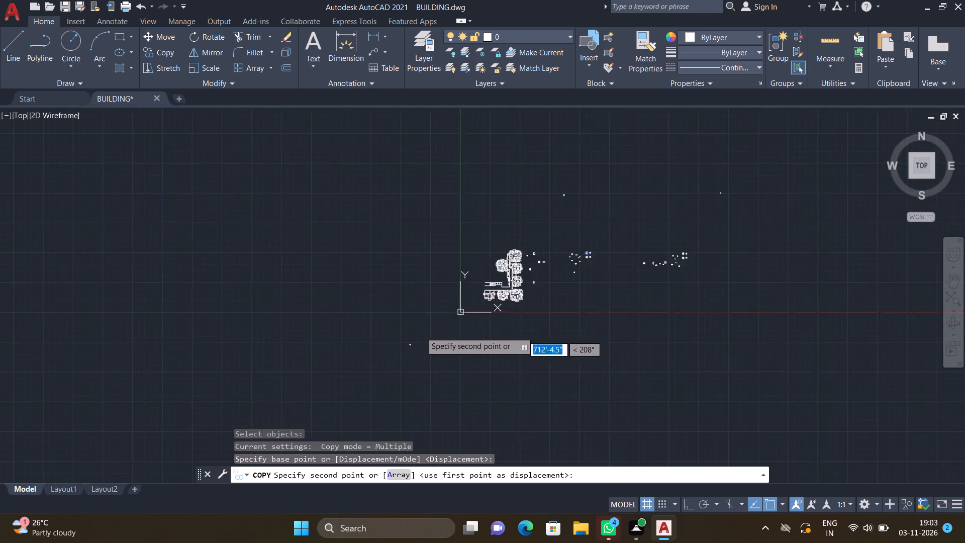
scroll(423, 330, "up", 1)
scroll(530, 277, "up", 4)
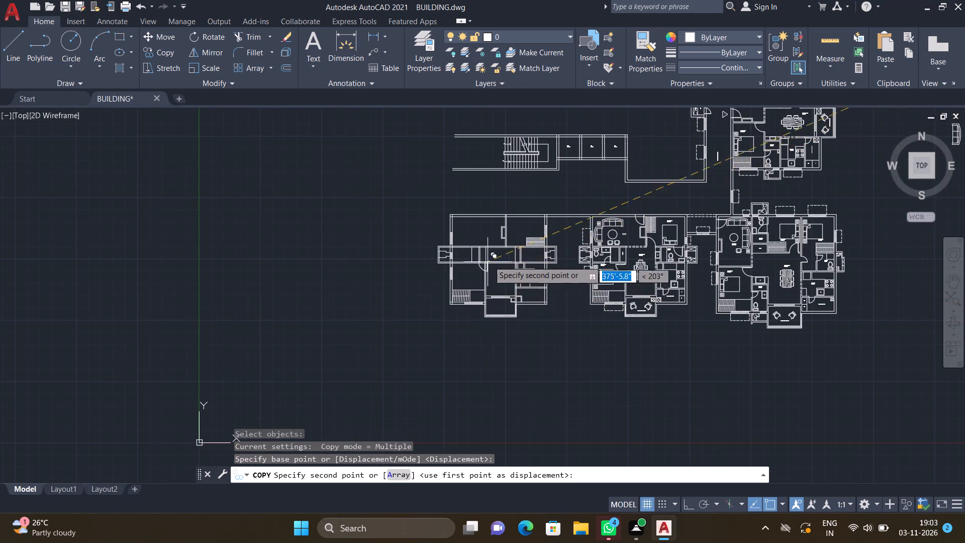
scroll(496, 248, "up", 3)
scroll(481, 192, "down", 2)
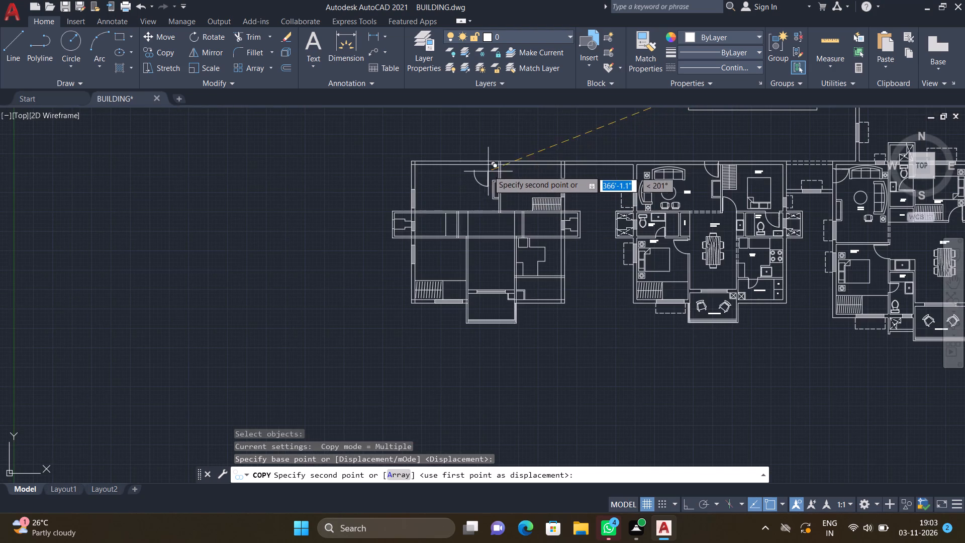
scroll(493, 166, "up", 4)
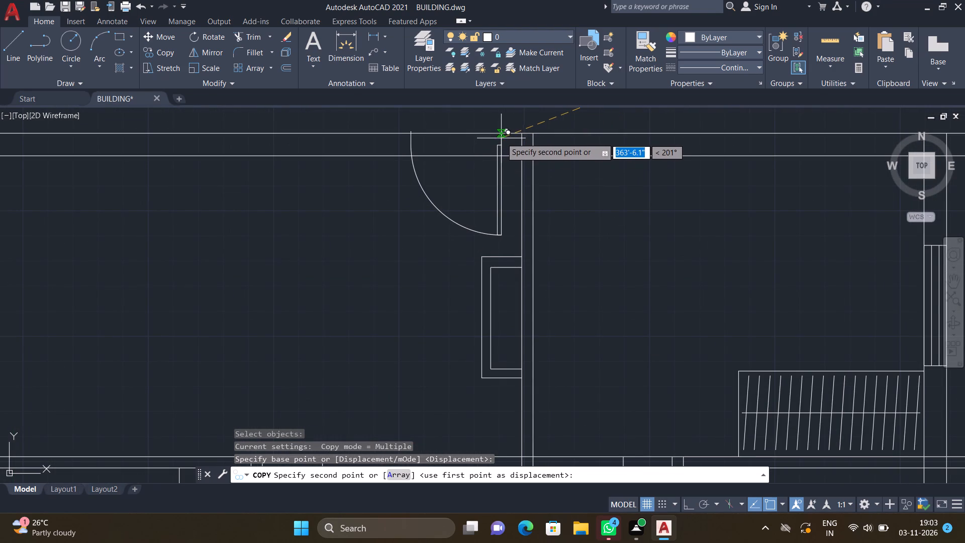
left_click(498, 134)
key("Return")
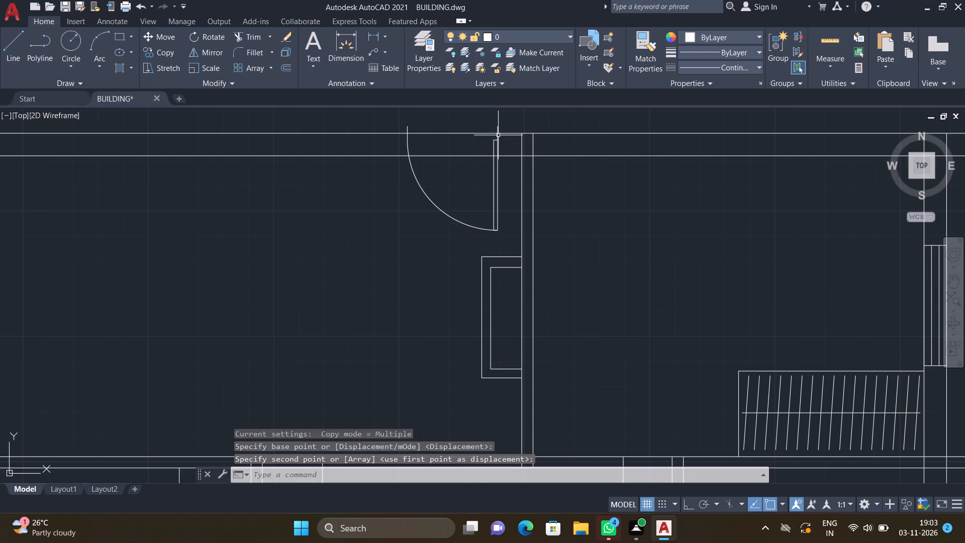
Move the copied door slightly south so the end of its jamb line sits on the north wall's outer line.
key("m")
key("Return")
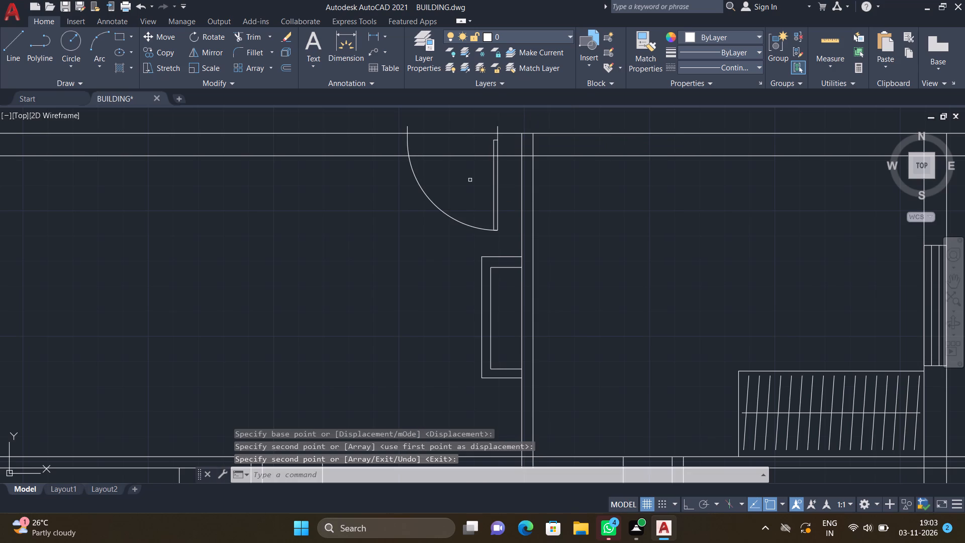
left_click(493, 191)
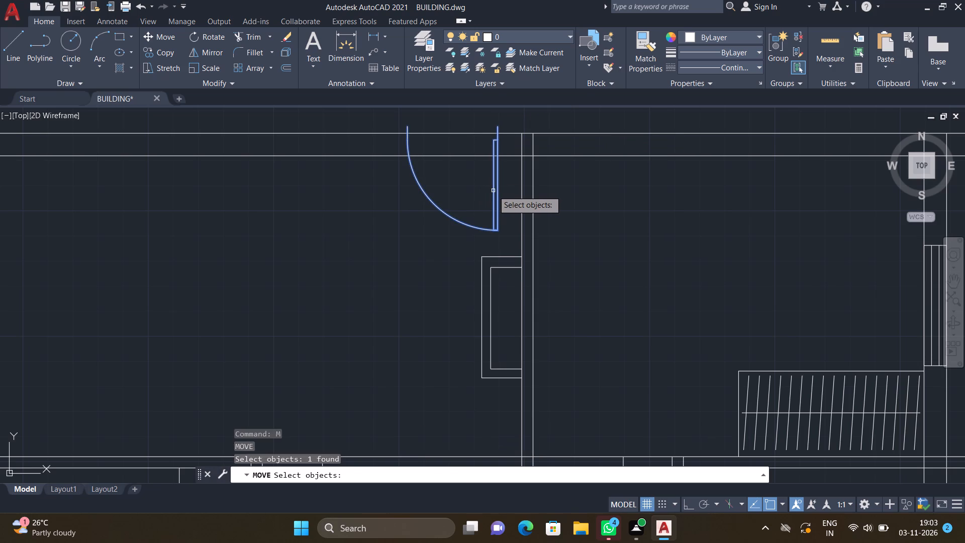
key("Return")
scroll(491, 108, "up", 2)
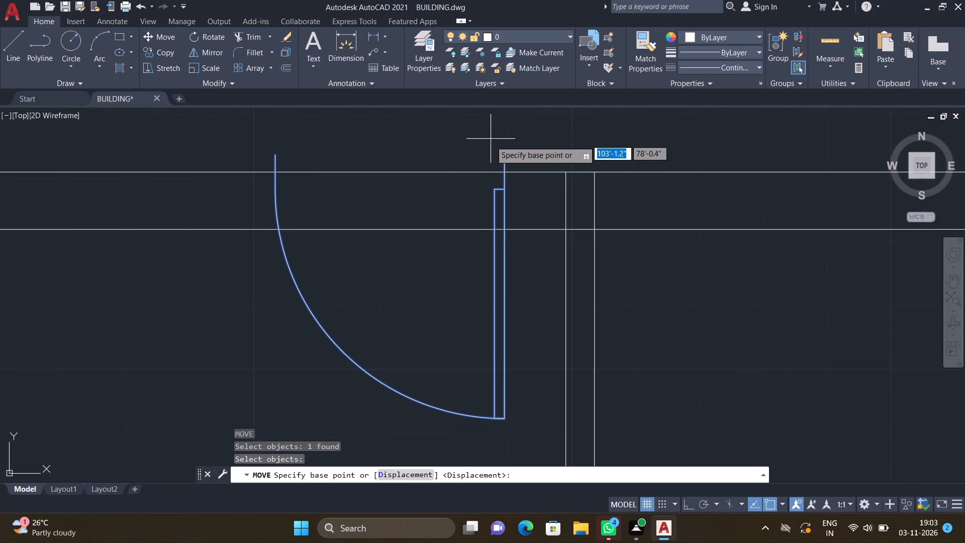
left_click(504, 157)
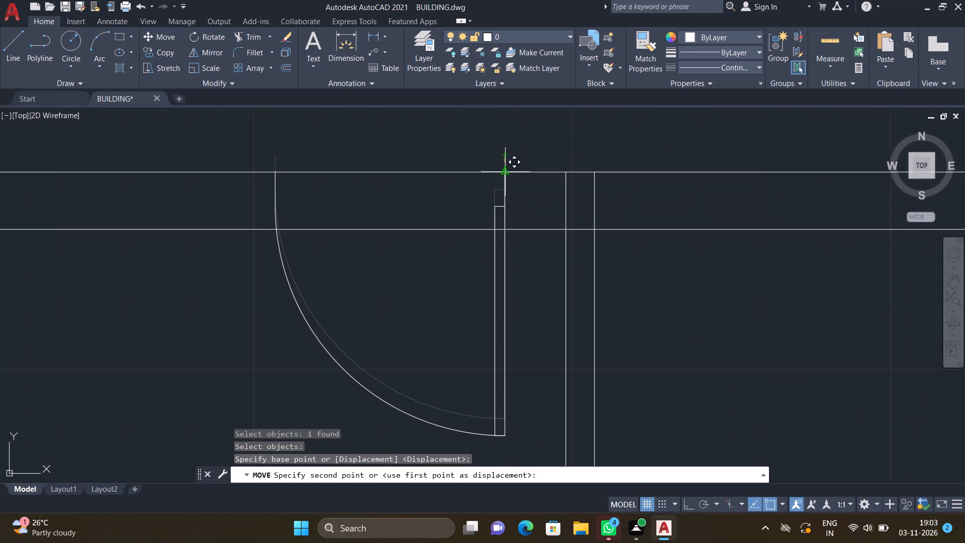
left_click(505, 172)
scroll(495, 215, "down", 4)
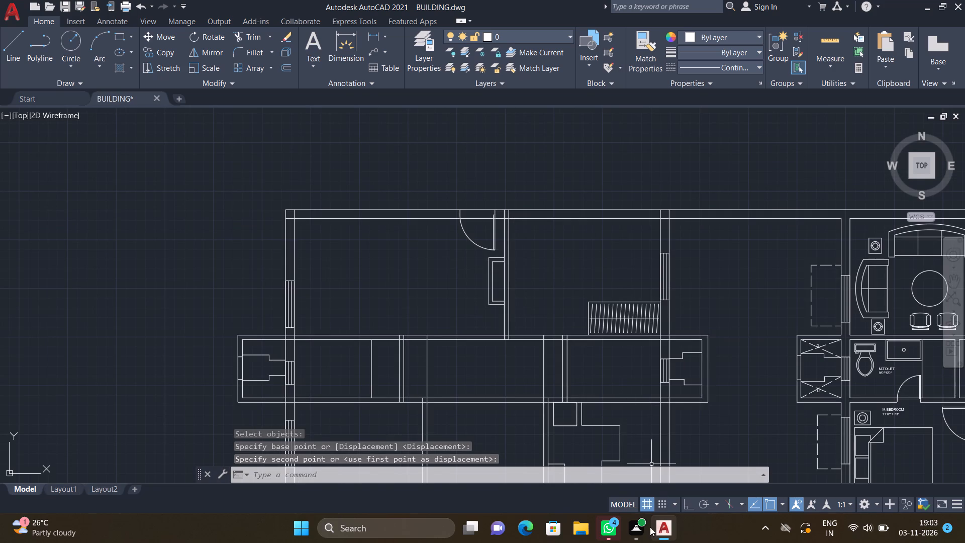
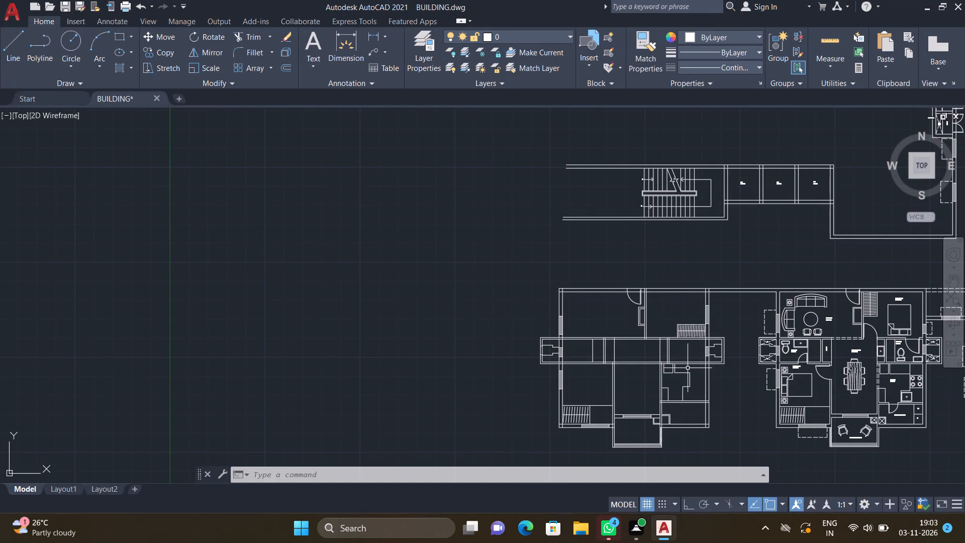
Copy the northeast-quadrant door from the larger upper circle of loose door symbols to the northeast room's south wall, just east of the partition.
scroll(687, 369, "up", 1)
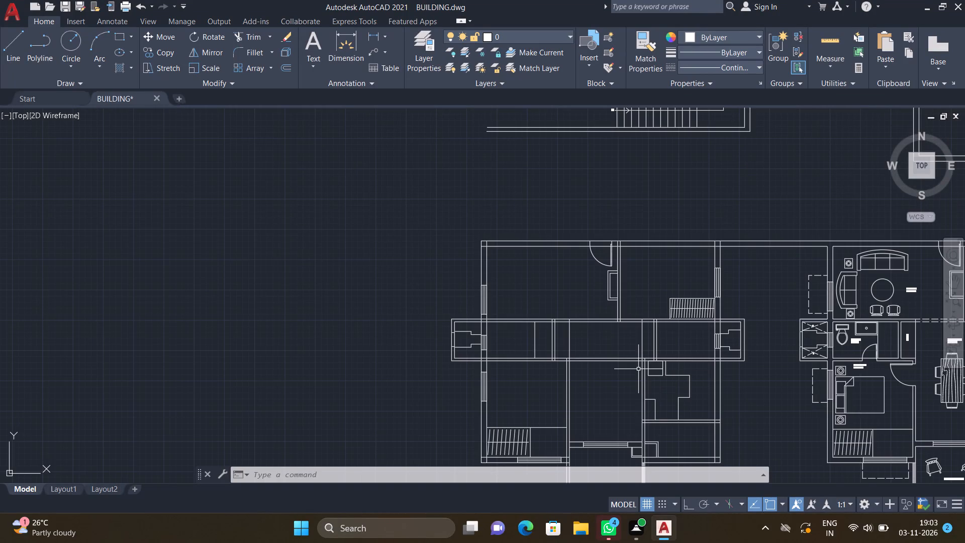
scroll(635, 369, "down", 6)
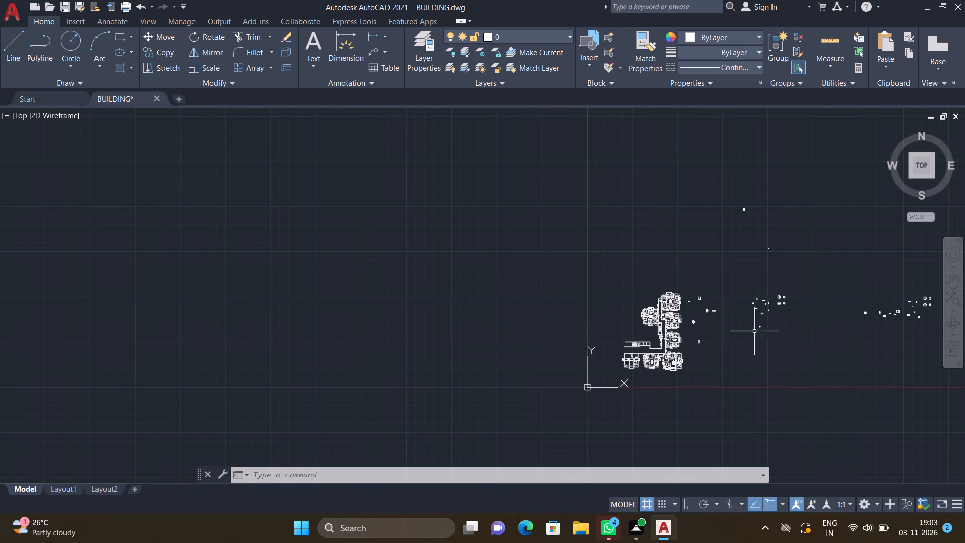
scroll(794, 298, "up", 3)
scroll(735, 305, "up", 3)
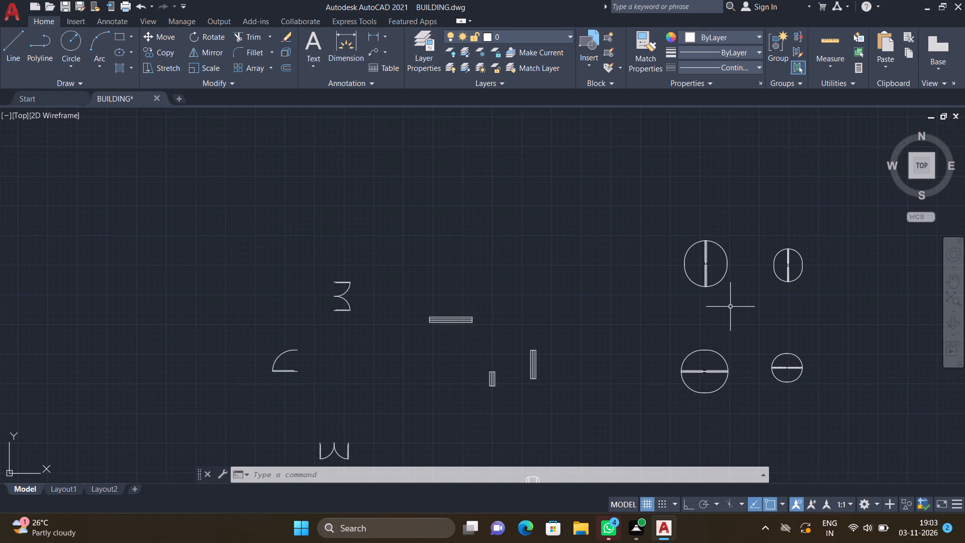
type("CO")
key("Return")
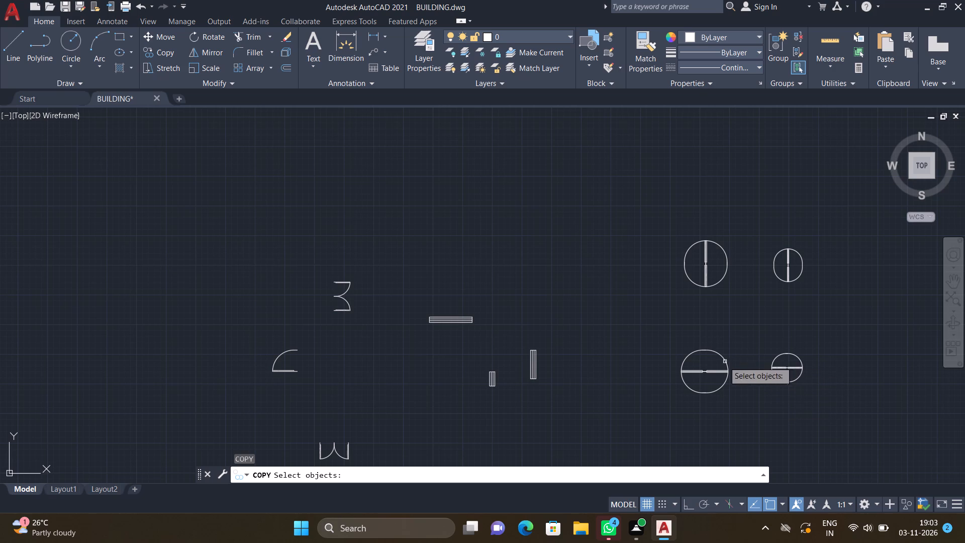
scroll(727, 252, "up", 1)
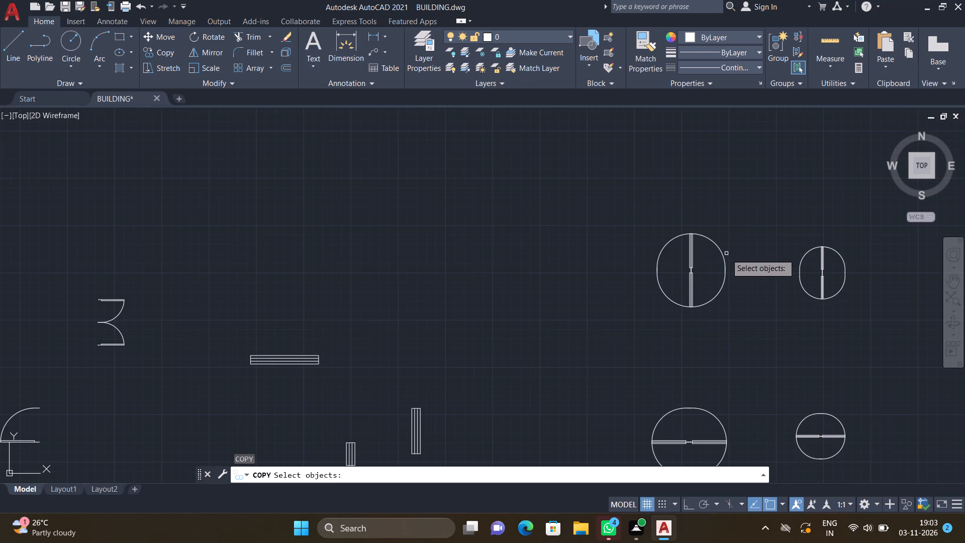
scroll(721, 260, "up", 2)
left_click(722, 256)
key("Return")
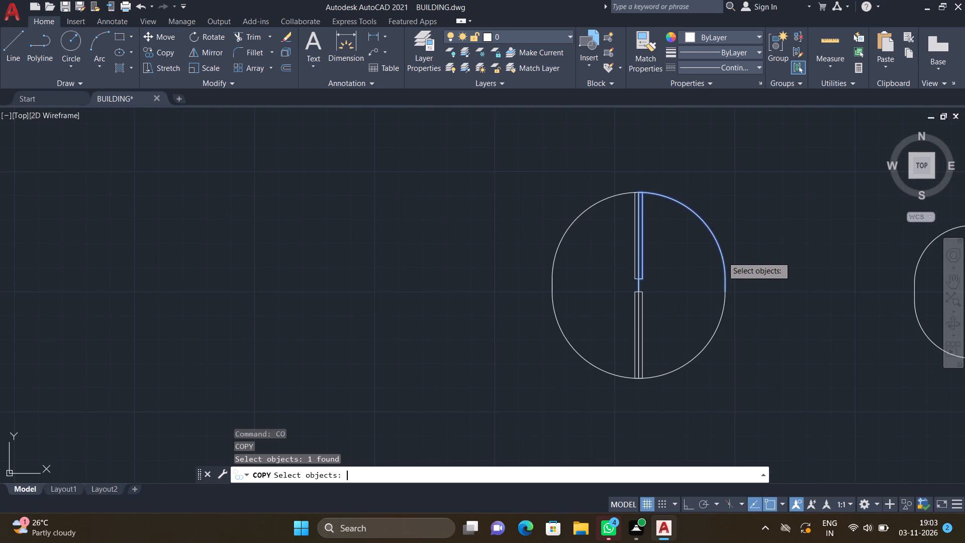
scroll(641, 279, "up", 3)
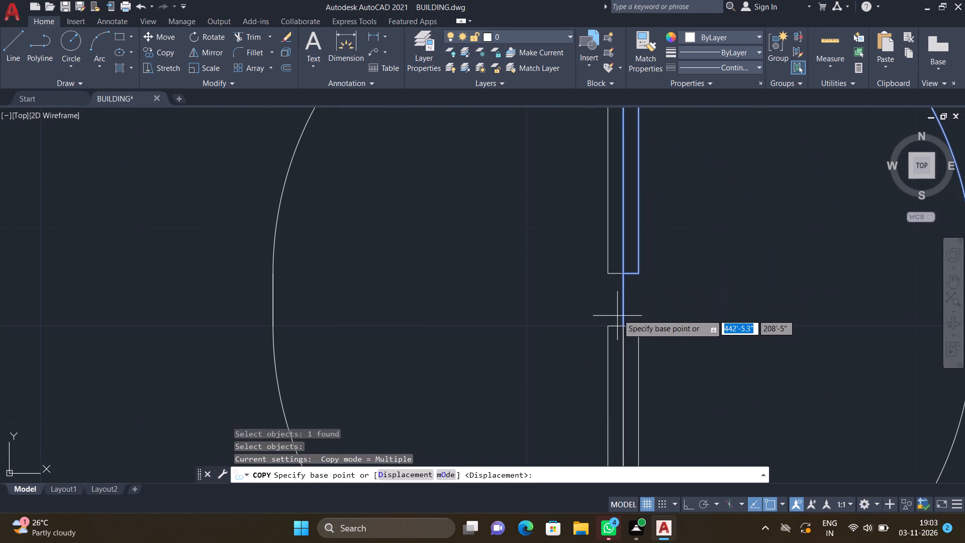
left_click(622, 315)
scroll(622, 314, "down", 5)
scroll(527, 347, "down", 4)
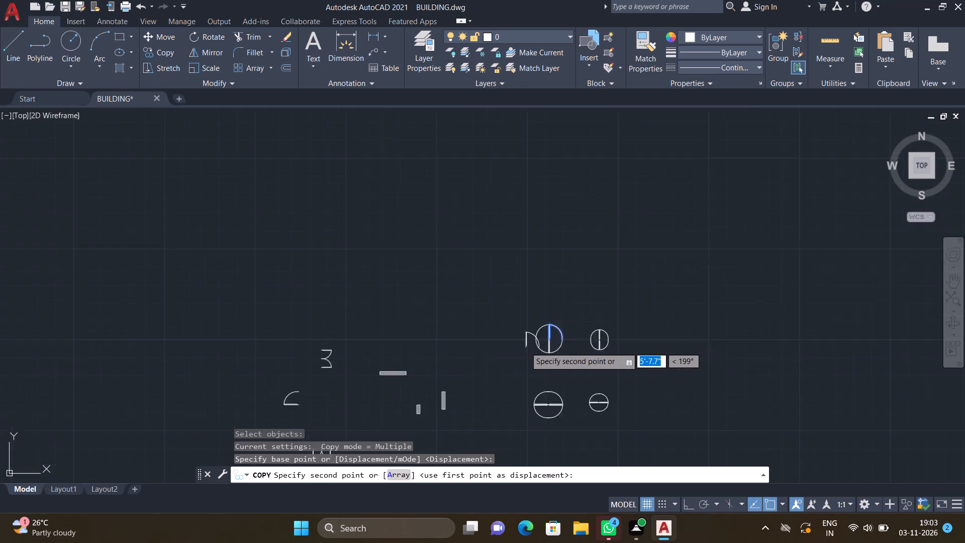
scroll(524, 347, "down", 2)
scroll(475, 370, "down", 5)
scroll(398, 426, "up", 4)
scroll(575, 235, "up", 2)
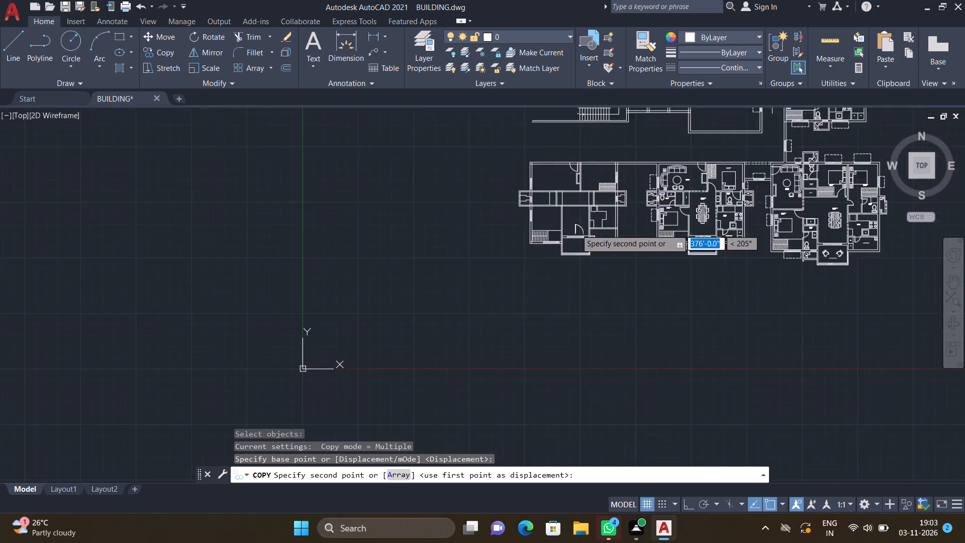
scroll(576, 227, "up", 1)
scroll(586, 172, "up", 2)
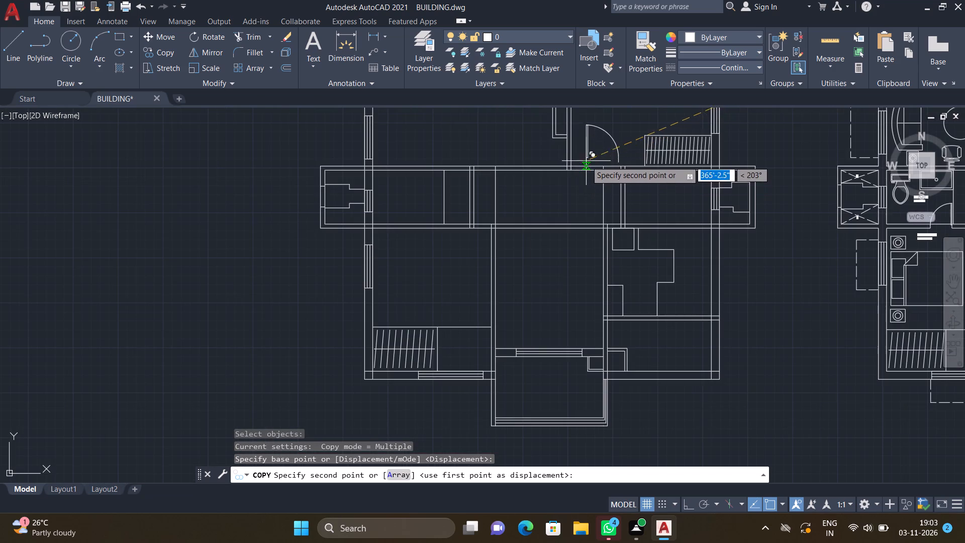
scroll(575, 169, "up", 4)
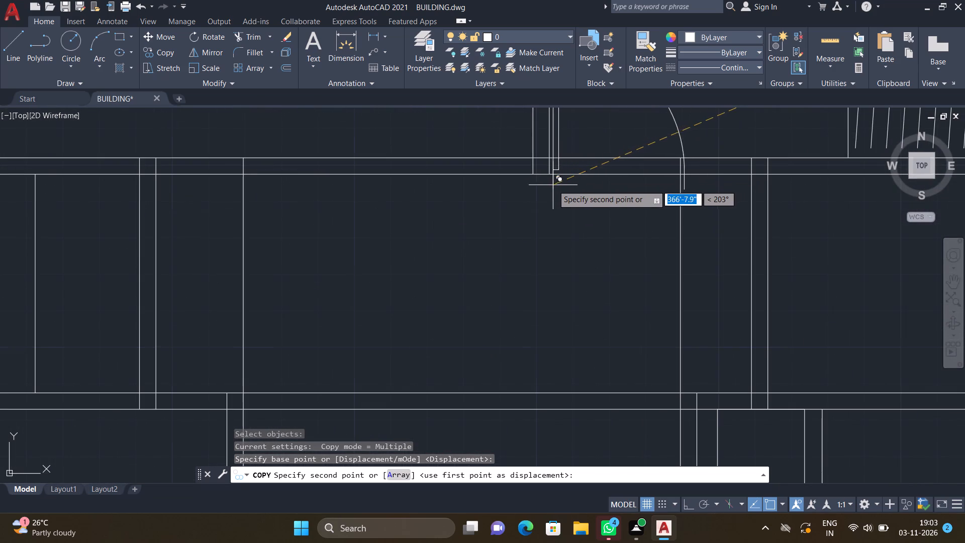
scroll(553, 185, "up", 2)
left_click(533, 142)
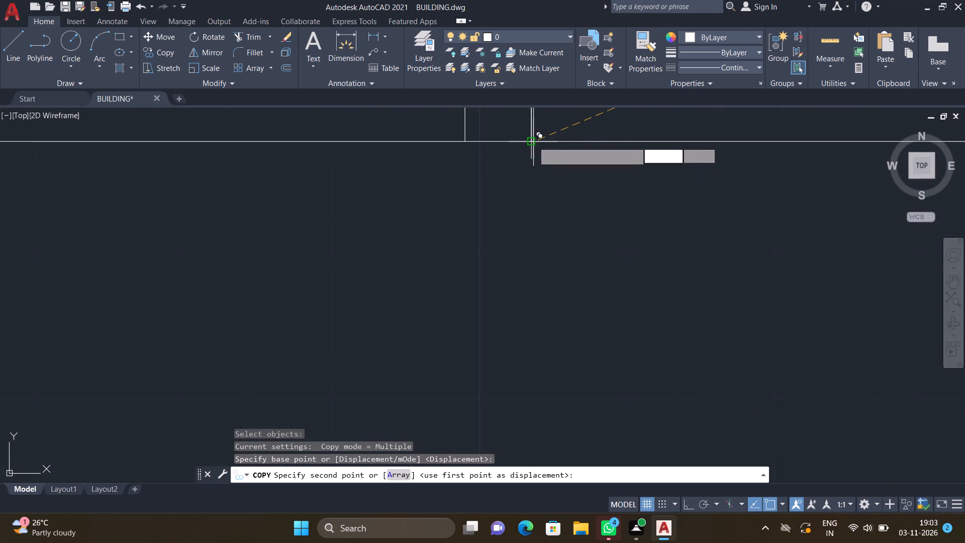
key("Return")
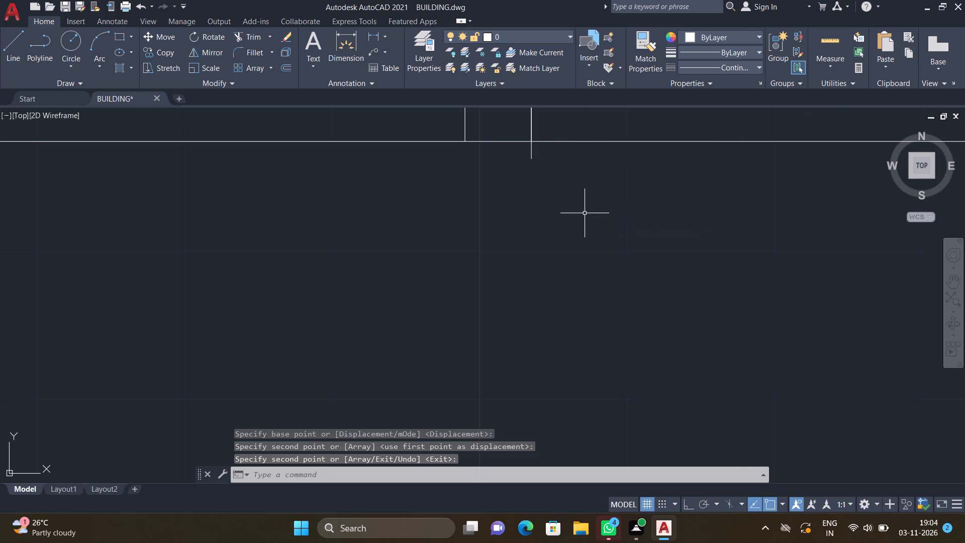
With Ortho on, move the copied door slightly north, bringing the end of its jamb line towards the wall's southern line.
scroll(585, 215, "down", 3)
key("m")
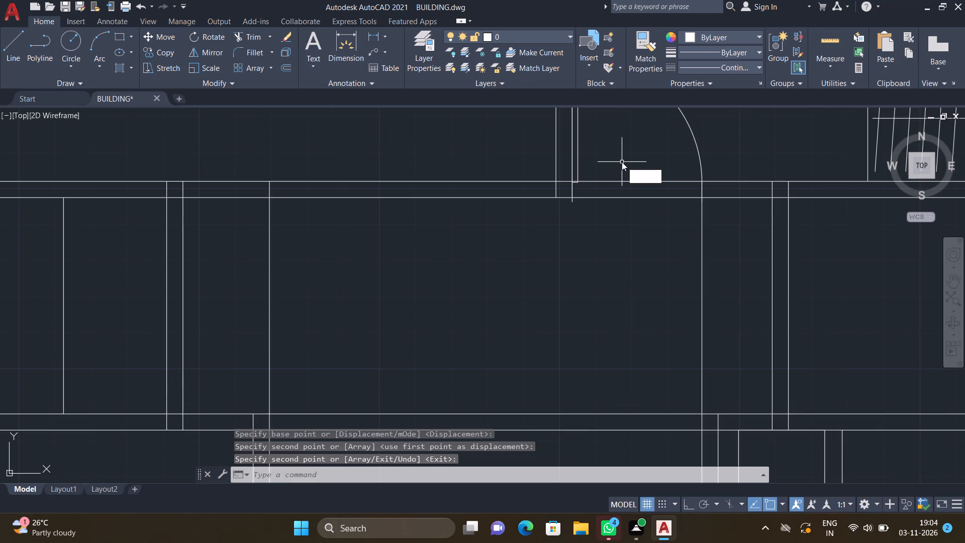
key("Return")
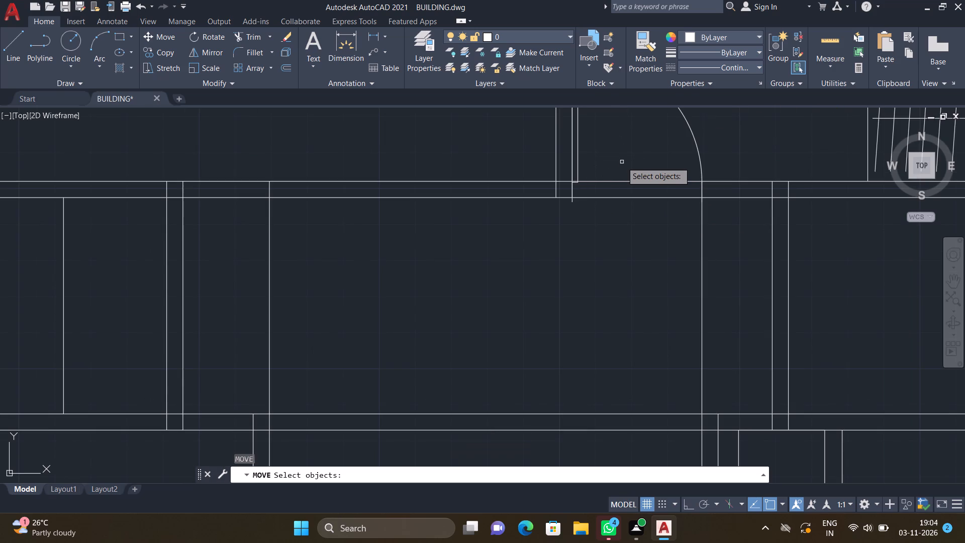
key("F8")
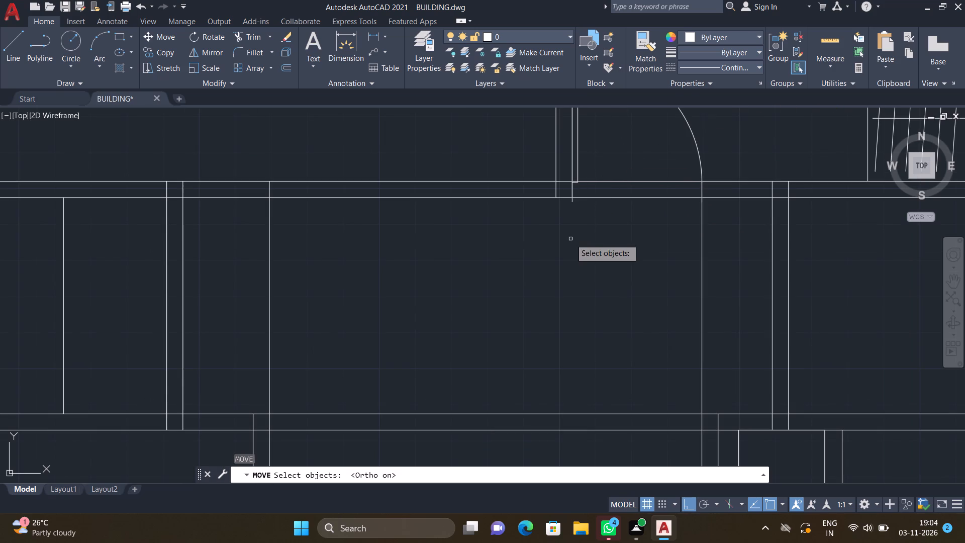
scroll(570, 198, "up", 1)
left_click(571, 202)
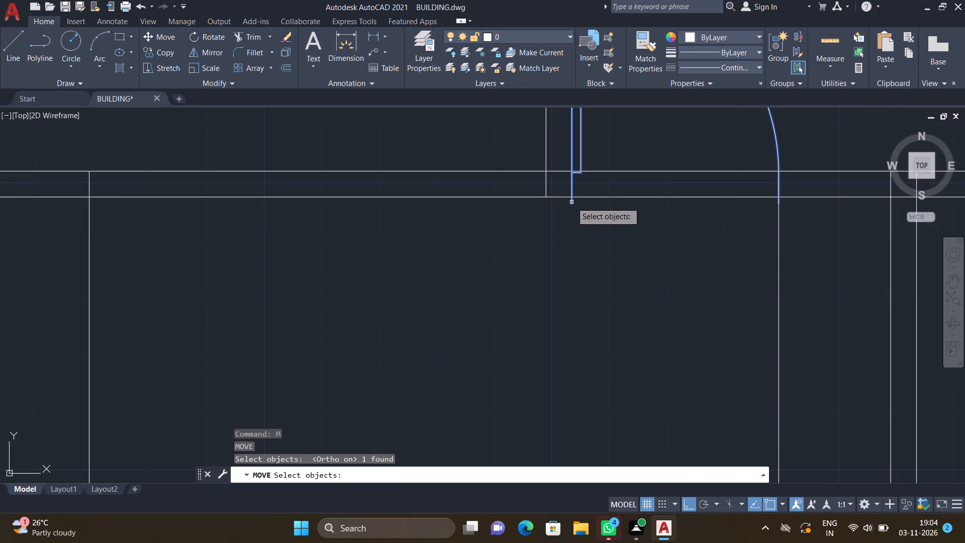
key("Return")
scroll(583, 213, "up", 2)
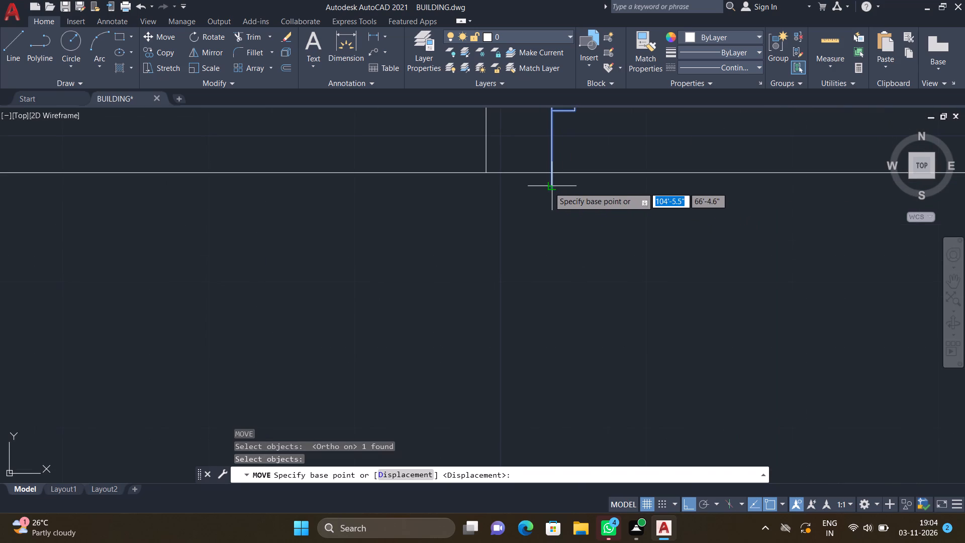
left_click(549, 187)
left_click(550, 172)
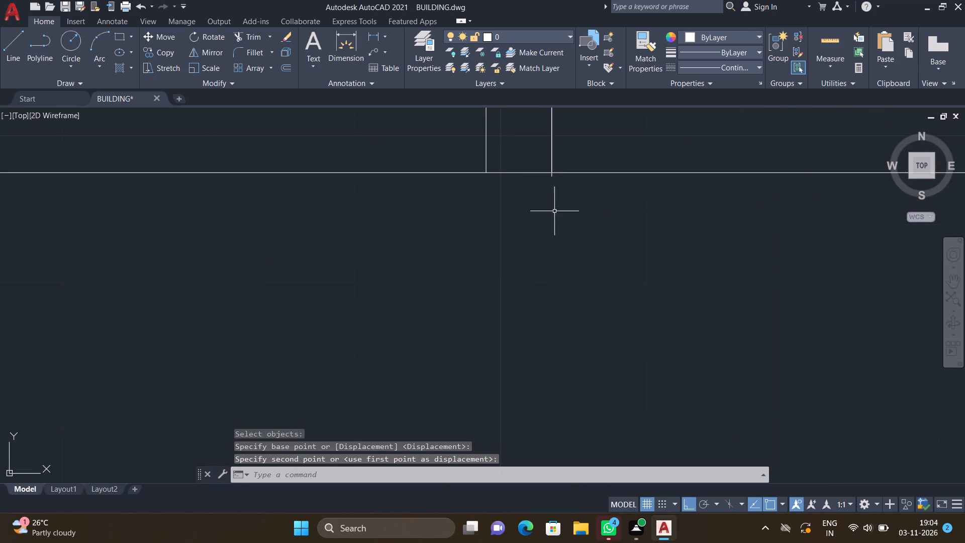
Move the door slightly north again so the end of its jamb line sits on the wall's southern line.
scroll(554, 218, "down", 3)
scroll(550, 210, "up", 6)
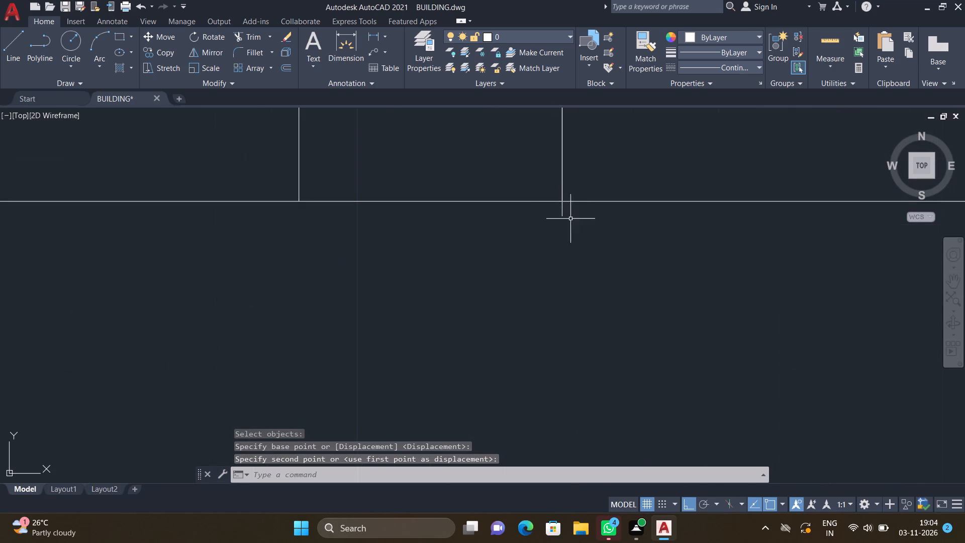
key("m")
key("Return")
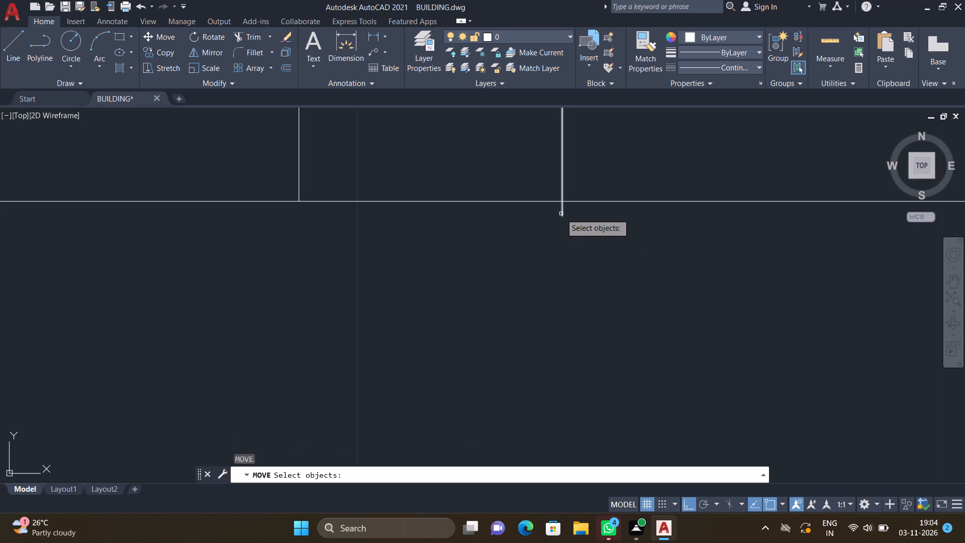
left_click(561, 213)
key("Return")
scroll(564, 217, "up", 3)
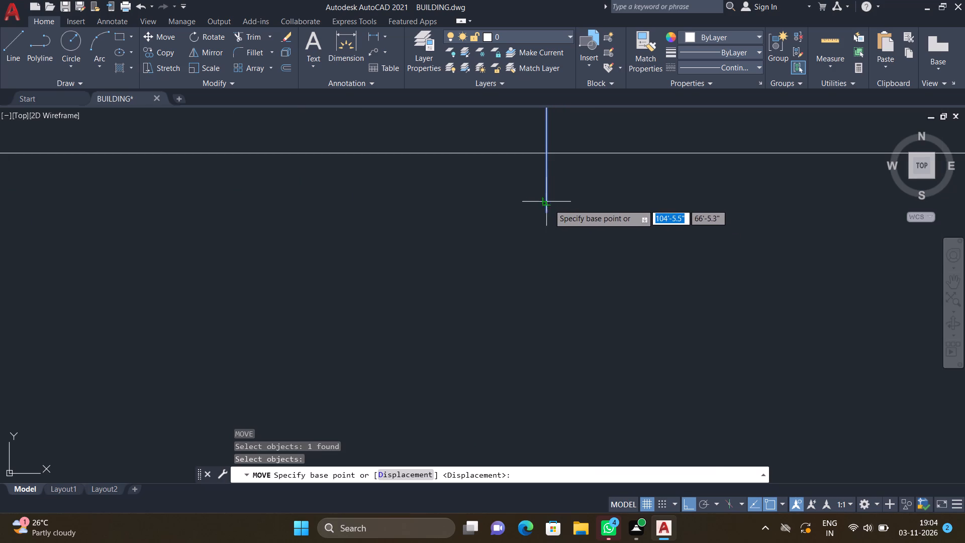
left_click(545, 211)
left_click(544, 154)
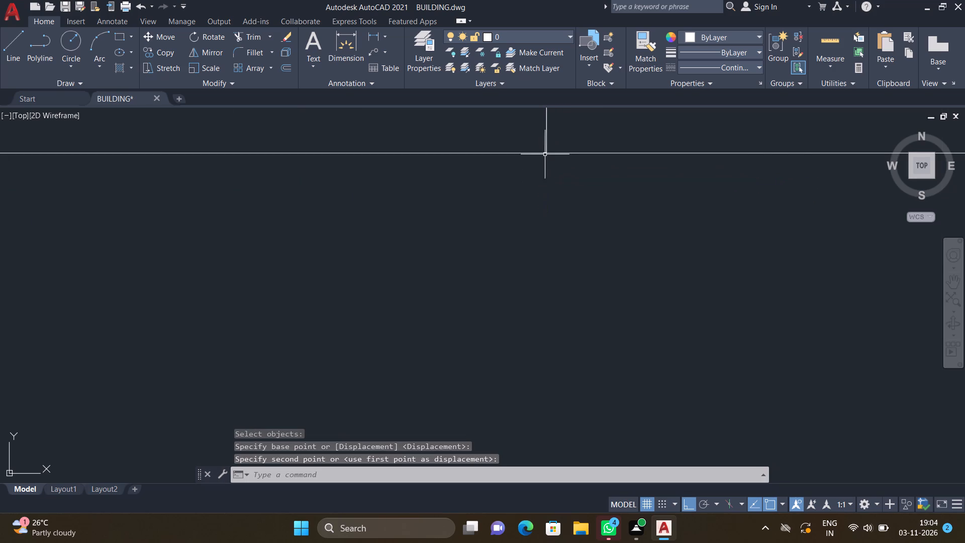
Examine the new flat's layout against the furnished flat to its east for the remaining door positions.
scroll(553, 191, "down", 20)
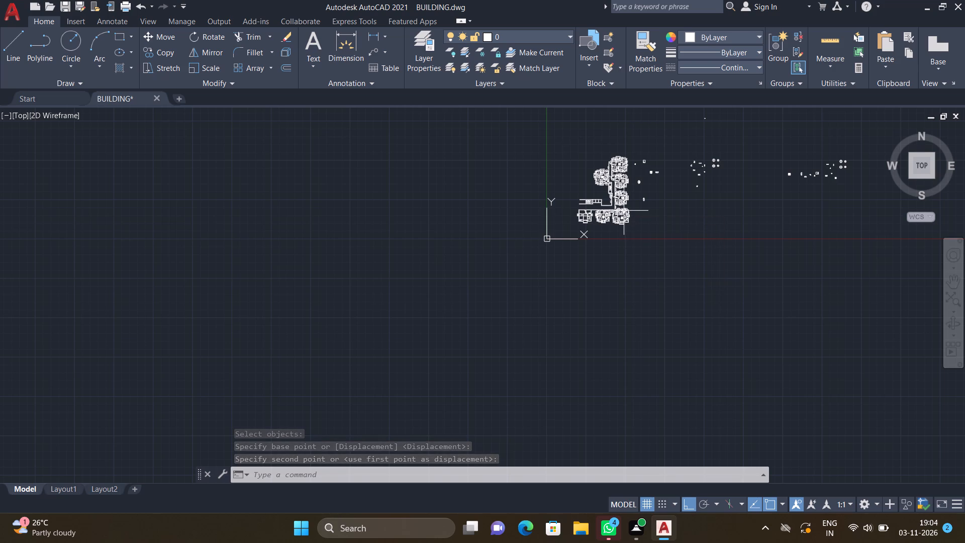
scroll(600, 217, "up", 3)
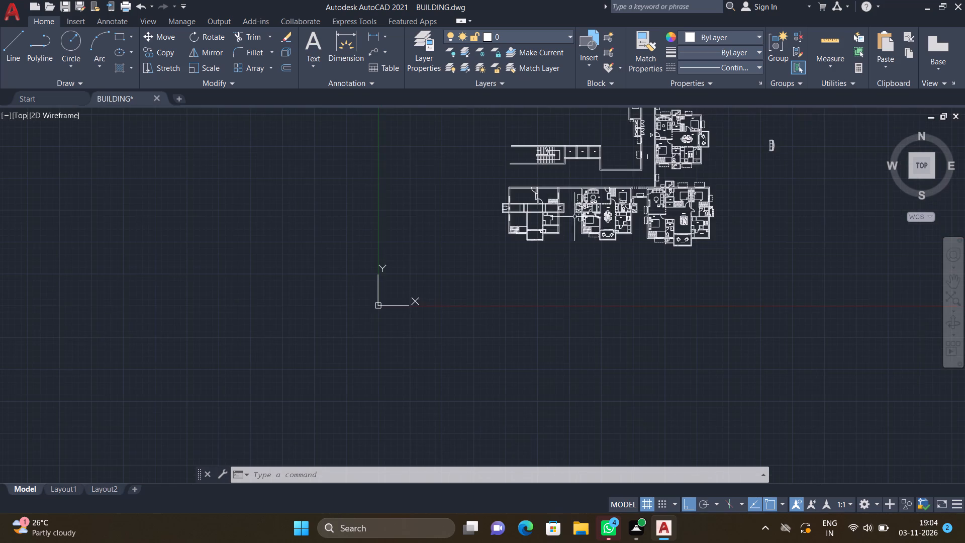
scroll(569, 209, "down", 2)
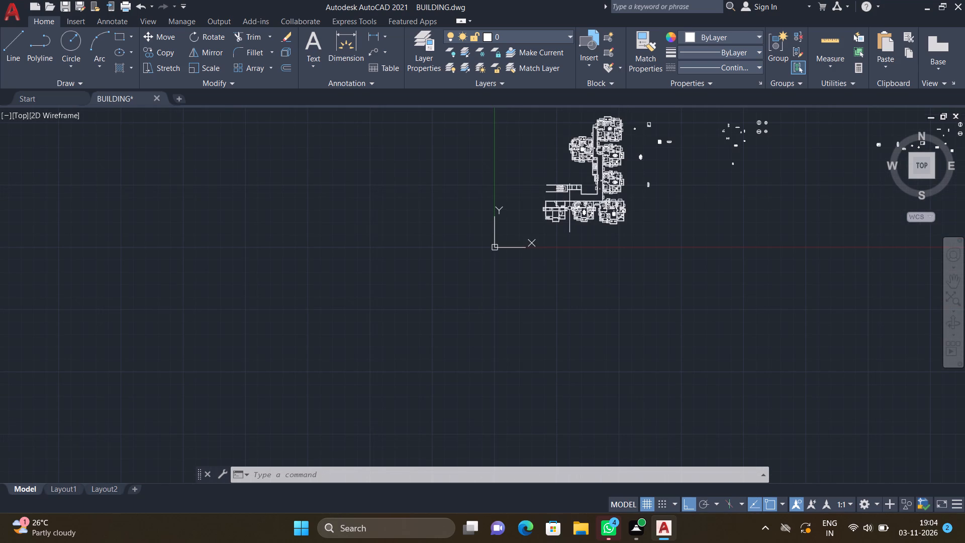
scroll(558, 228, "up", 2)
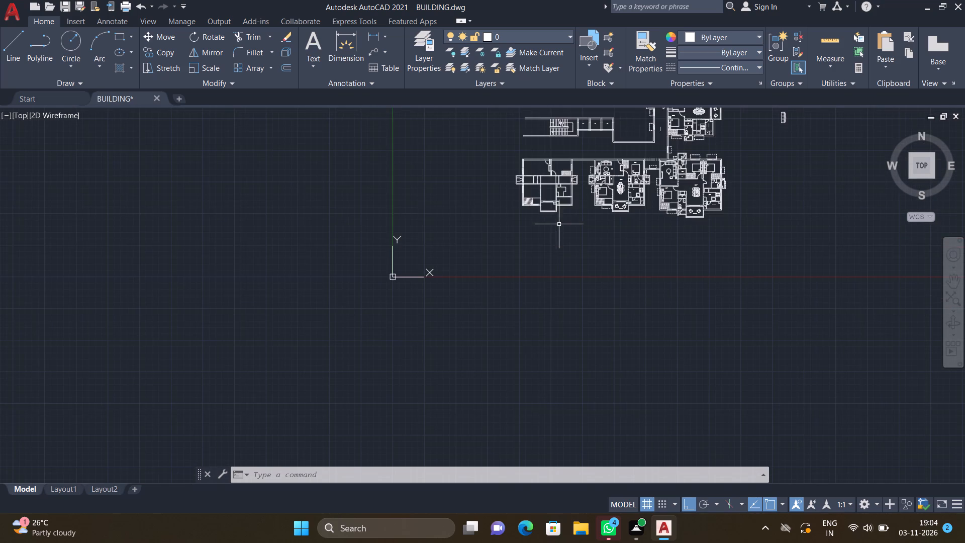
scroll(557, 154, "up", 3)
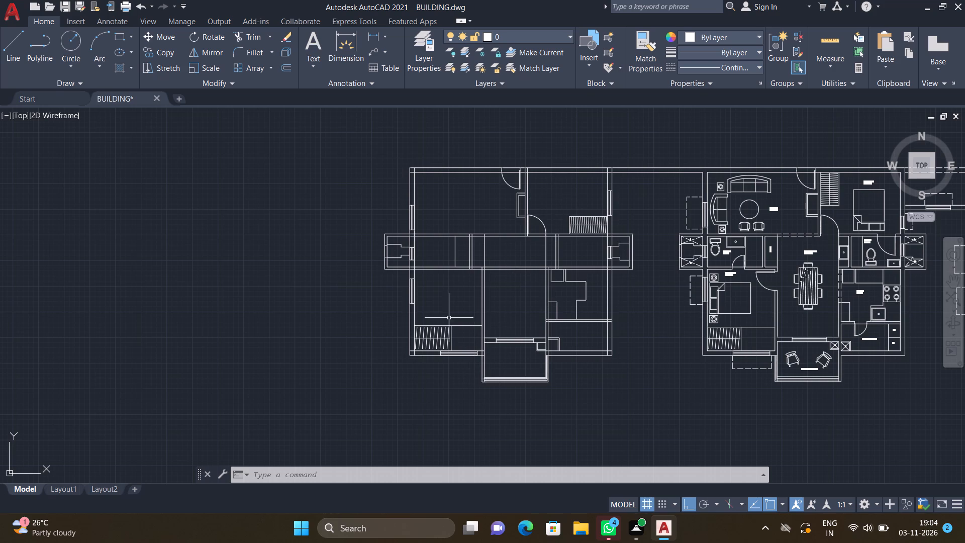
scroll(463, 295, "down", 1)
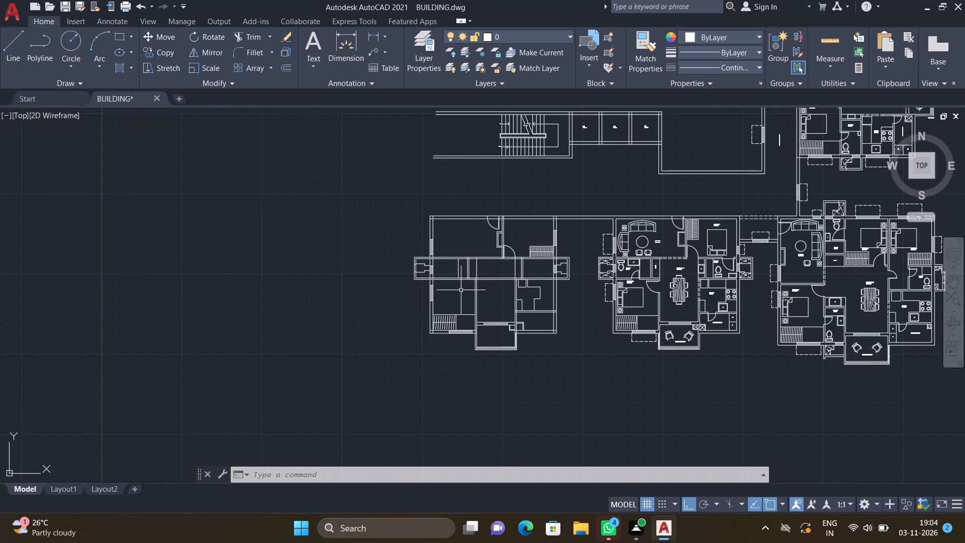
scroll(458, 273, "up", 1)
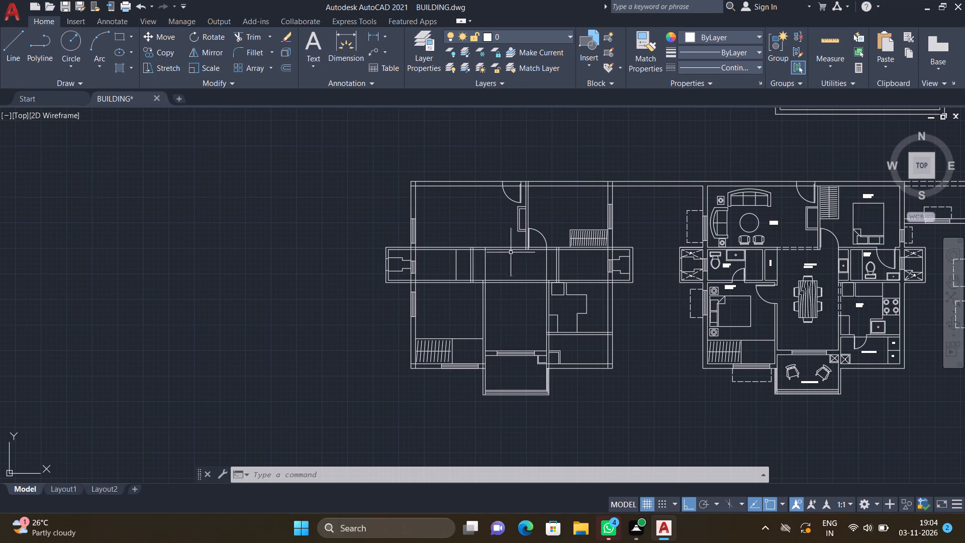
scroll(501, 253, "down", 1)
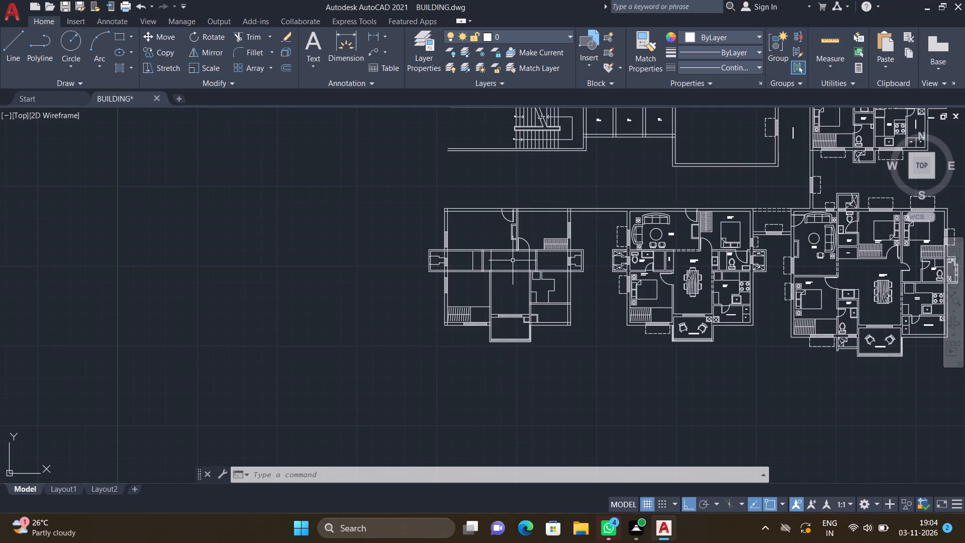
scroll(500, 277, "down", 3)
scroll(535, 275, "up", 3)
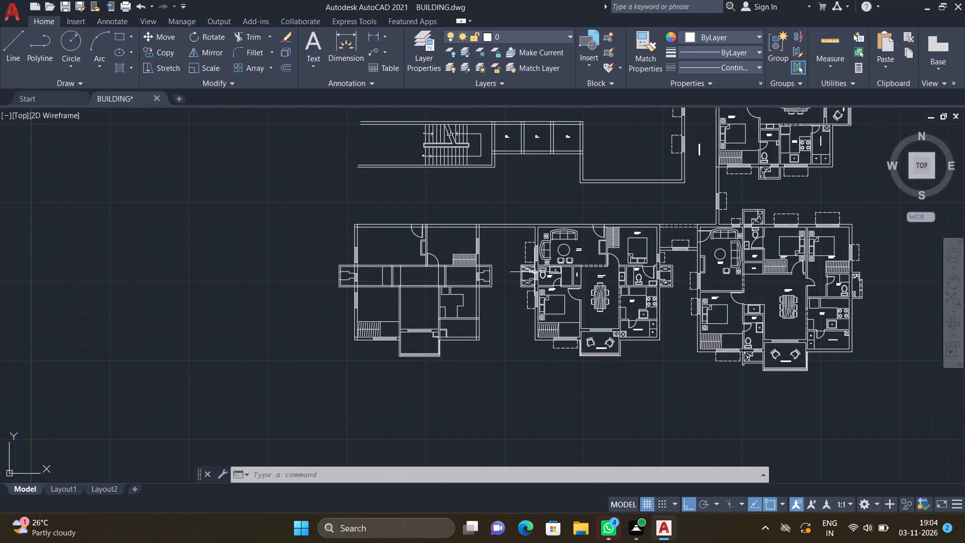
scroll(432, 278, "up", 3)
scroll(408, 243, "up", 3)
scroll(410, 241, "down", 6)
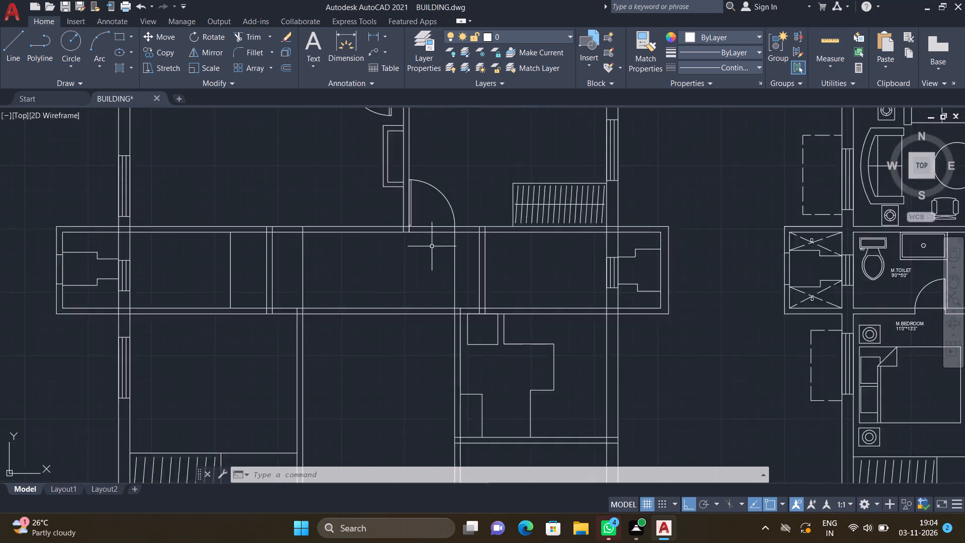
With Ortho off, copy the southeast-quadrant door from the smaller upper circle of loose door symbols to the wall line directly south of the kitchen counter.
scroll(540, 250, "down", 4)
scroll(729, 173, "up", 3)
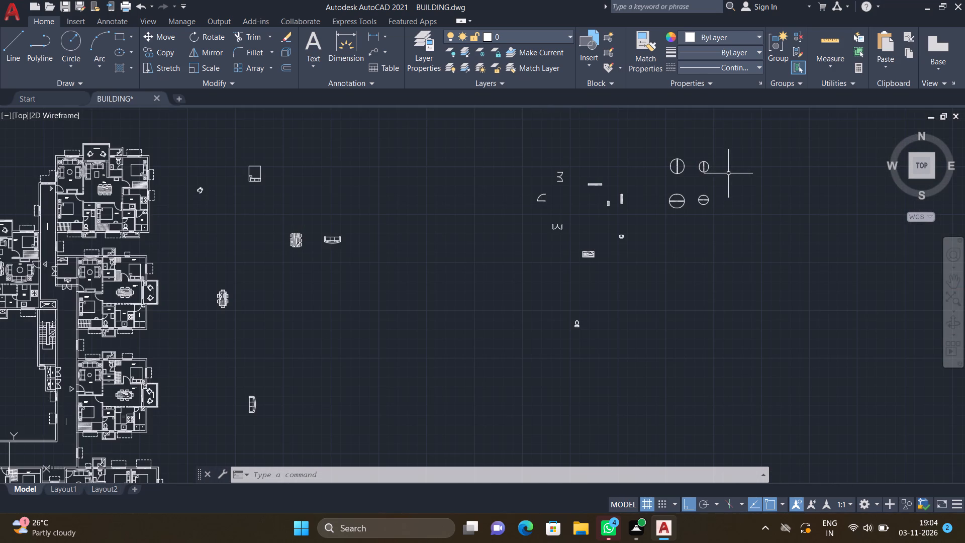
scroll(691, 189, "up", 2)
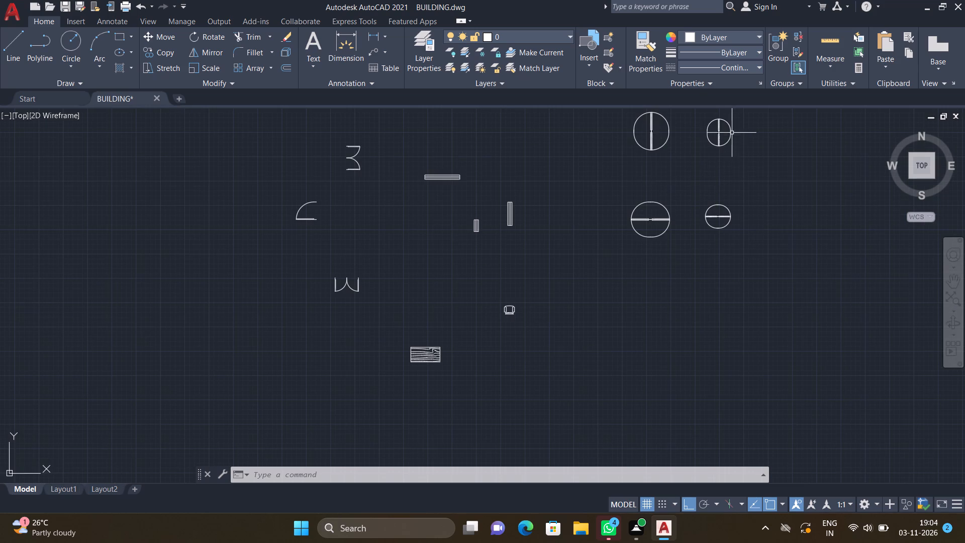
scroll(716, 132, "up", 2)
type("CO")
key("Return")
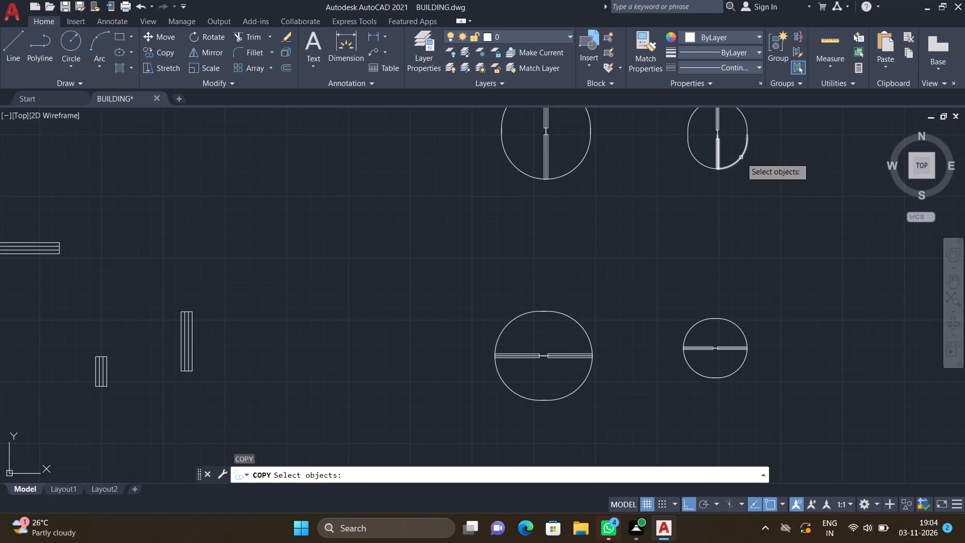
left_click(741, 157)
key("Return")
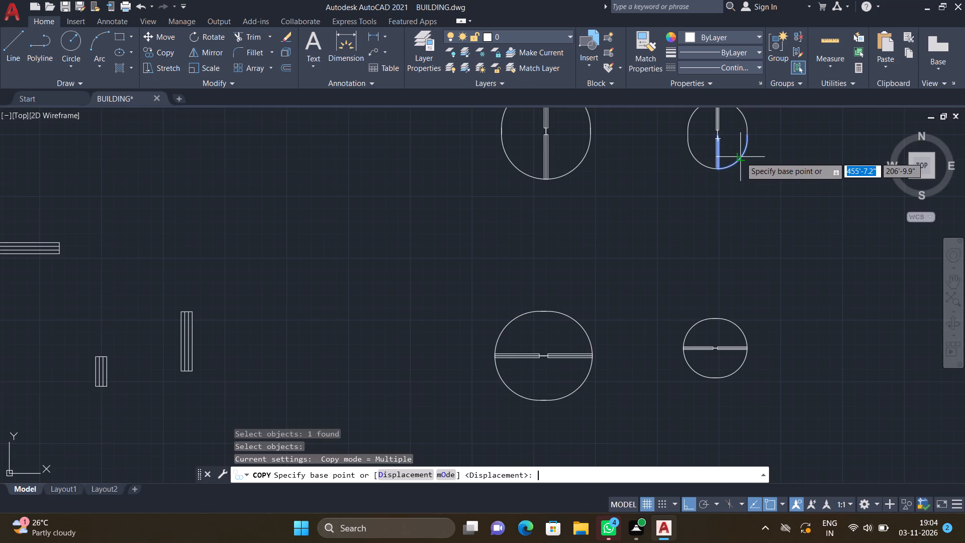
scroll(714, 125, "up", 2)
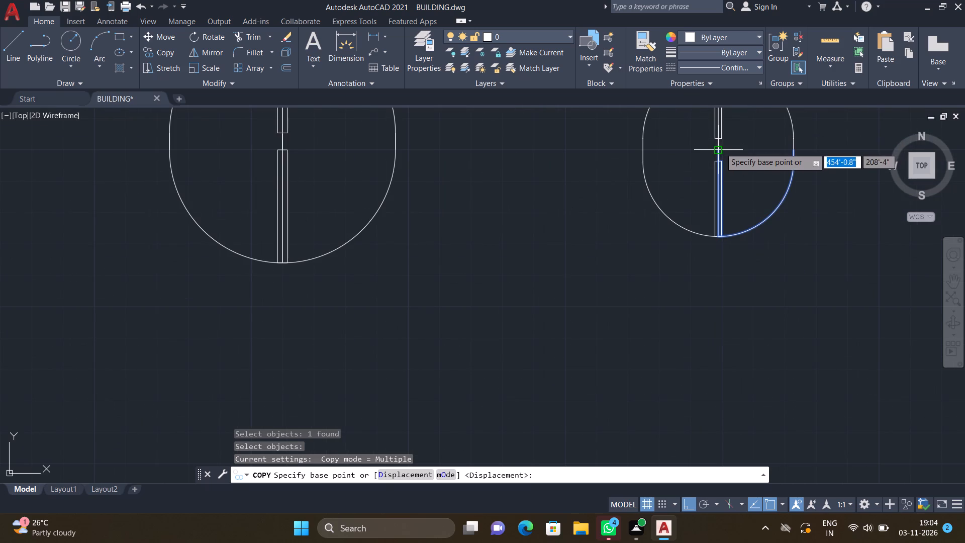
left_click(720, 149)
scroll(633, 276, "down", 5)
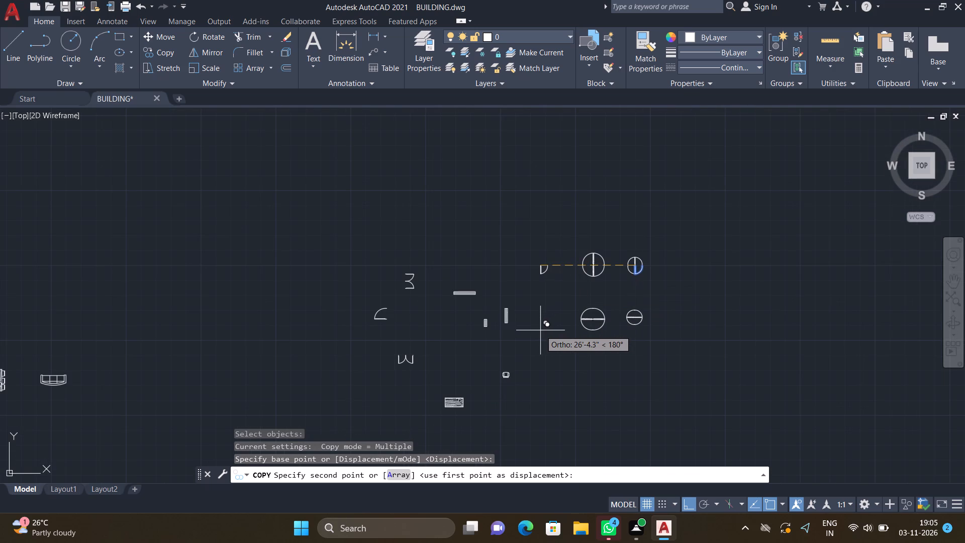
key("F8")
scroll(533, 338, "down", 5)
scroll(362, 415, "up", 3)
scroll(312, 432, "up", 2)
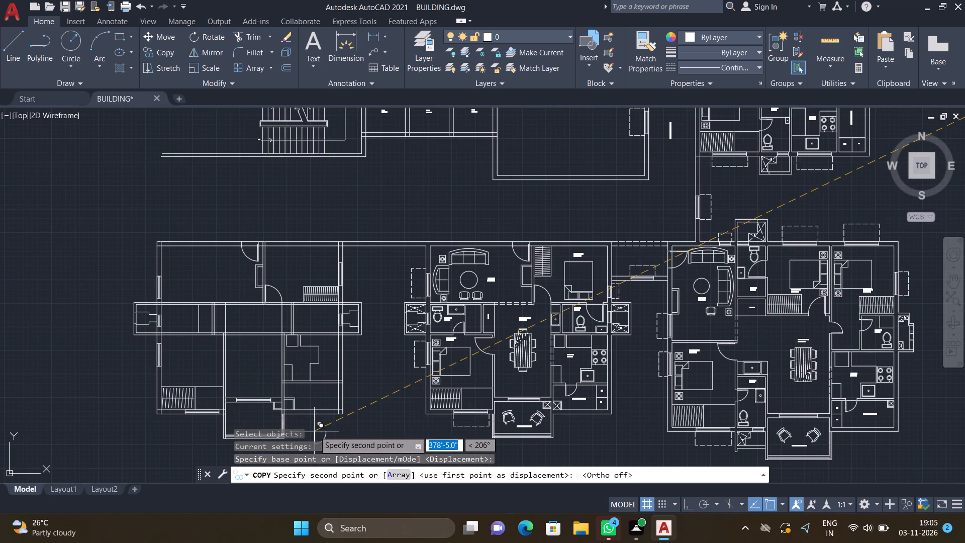
scroll(301, 448, "up", 2)
scroll(300, 430, "down", 2)
scroll(304, 406, "up", 3)
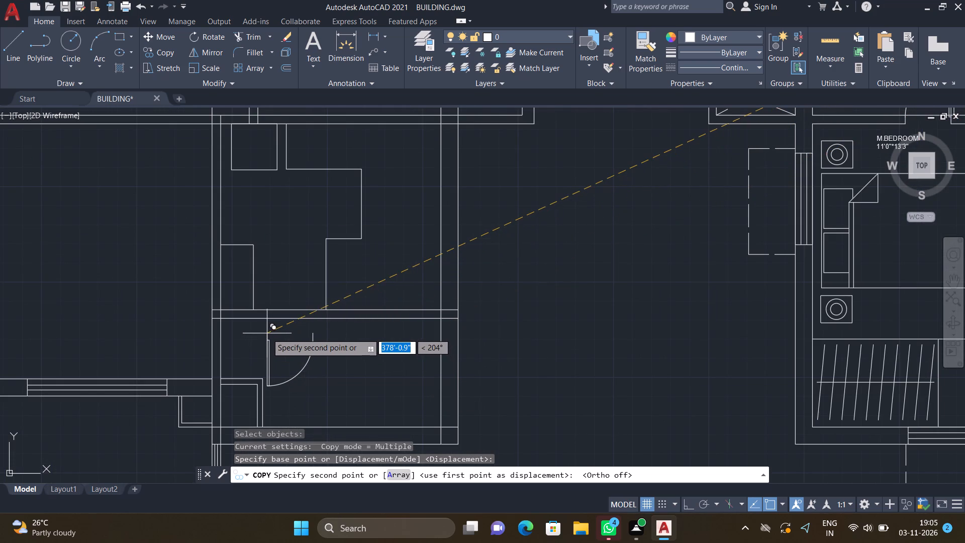
scroll(267, 334, "up", 2)
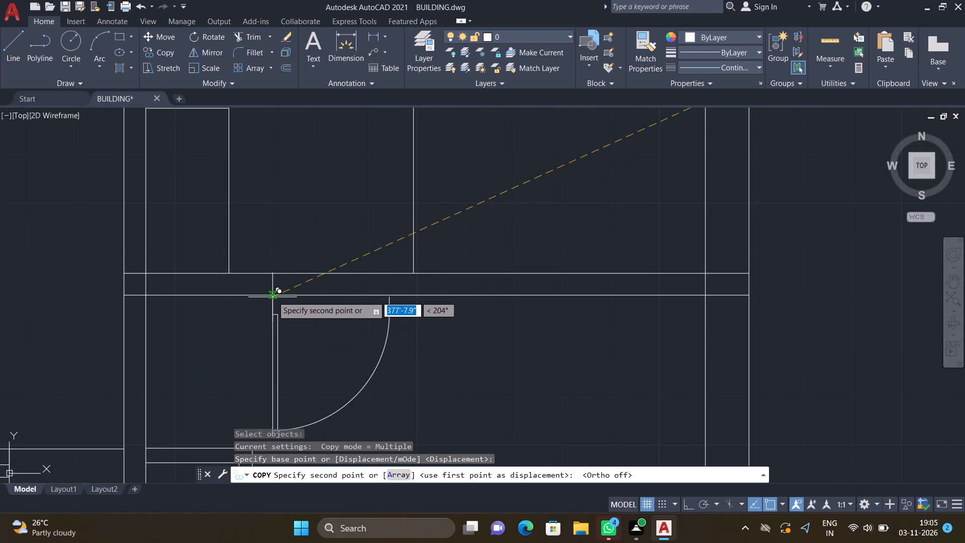
scroll(267, 291, "up", 2)
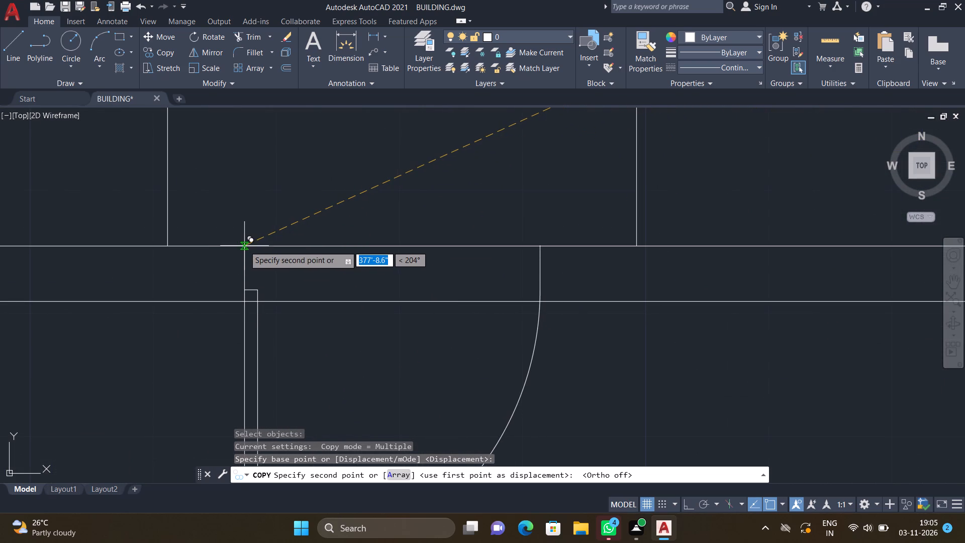
left_click(244, 247)
key("Return")
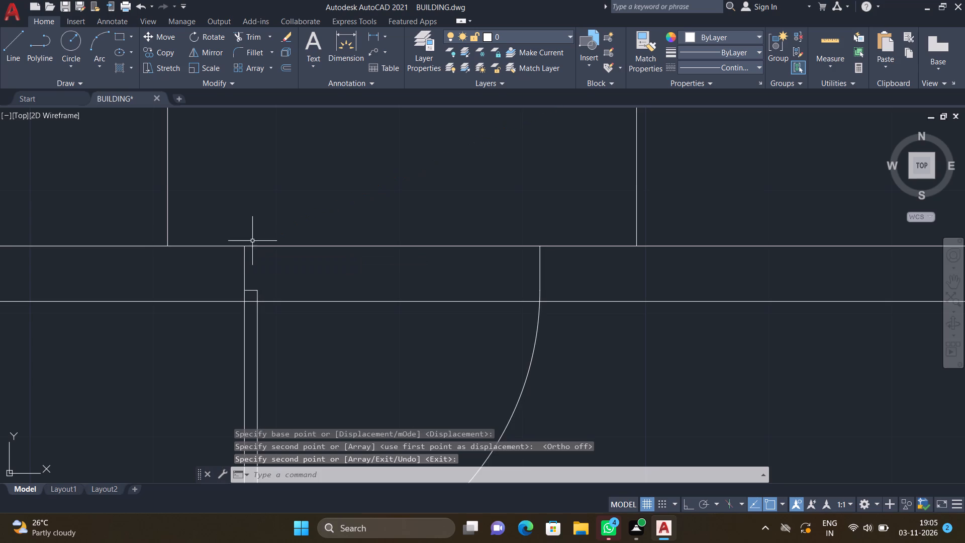
Copy the southwest-quadrant door from the larger lower circle of loose door symbols to the north end of the southwest room's east wall.
scroll(251, 276, "down", 2)
scroll(329, 312, "down", 2)
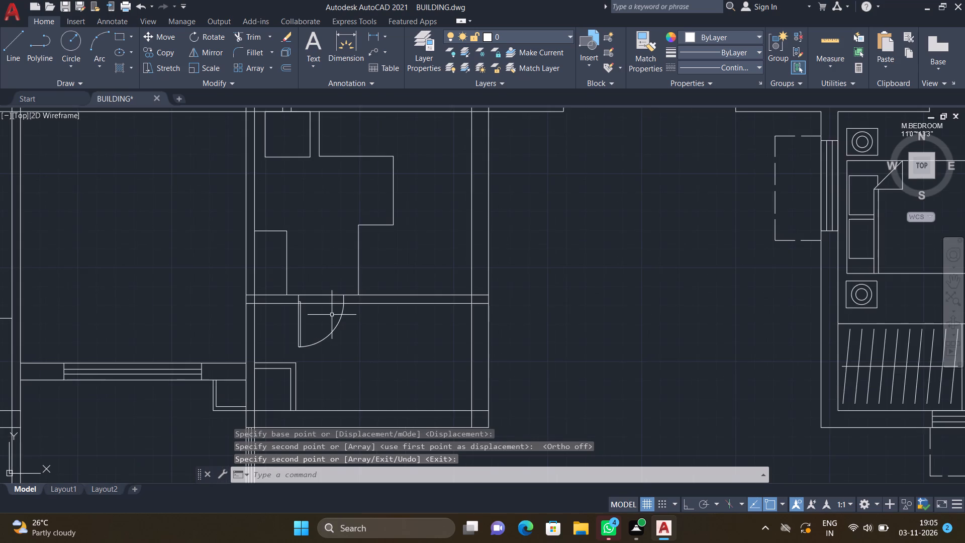
scroll(335, 312, "down", 4)
scroll(495, 289, "down", 4)
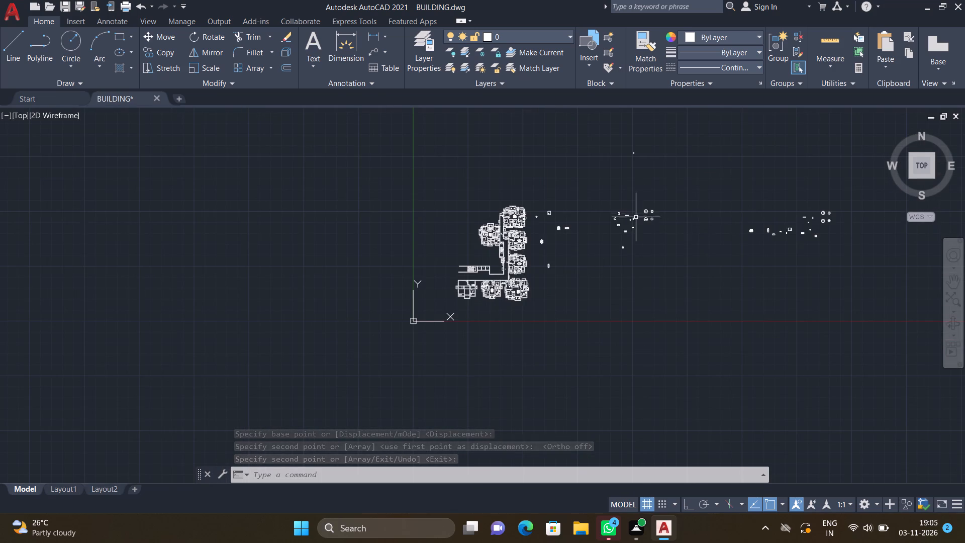
scroll(634, 216, "up", 3)
type("CO")
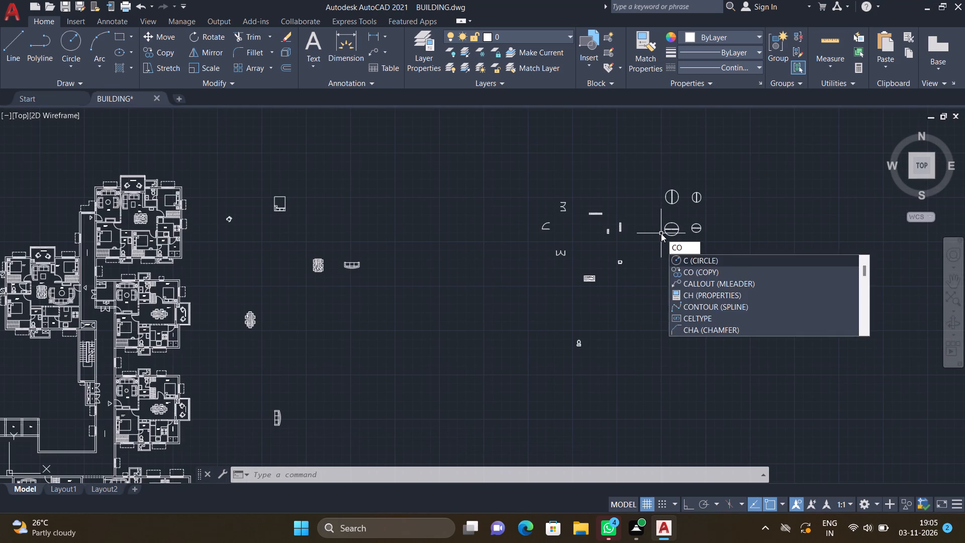
key("Return")
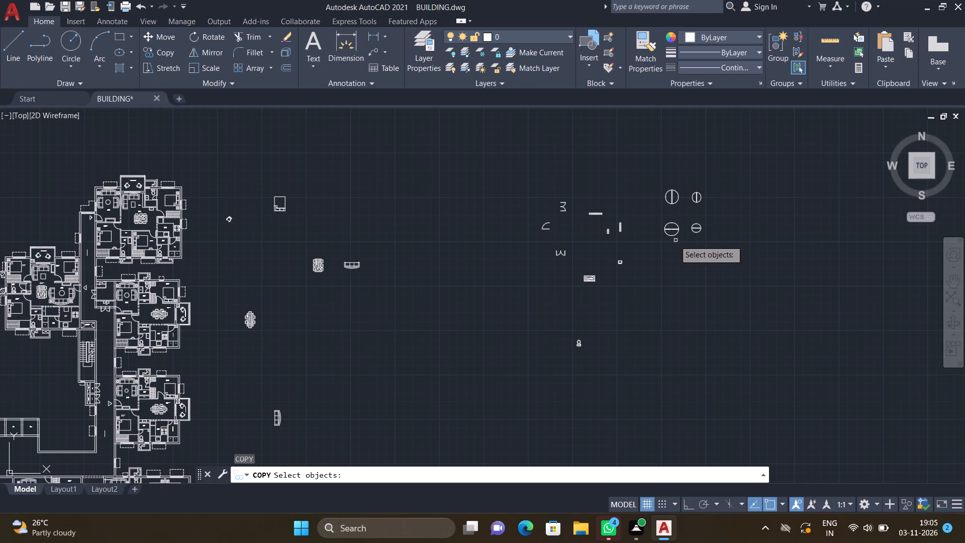
scroll(666, 237, "up", 5)
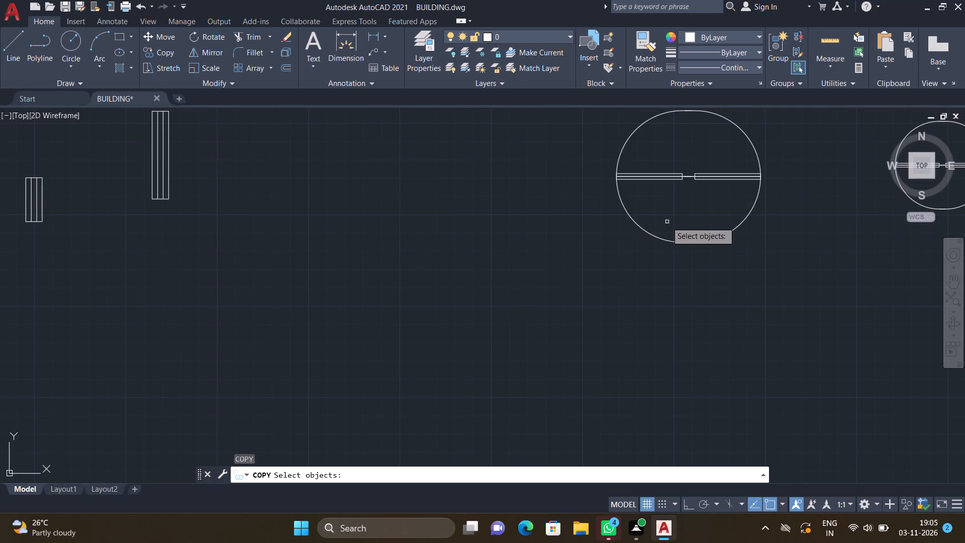
left_click(658, 239)
key("Return")
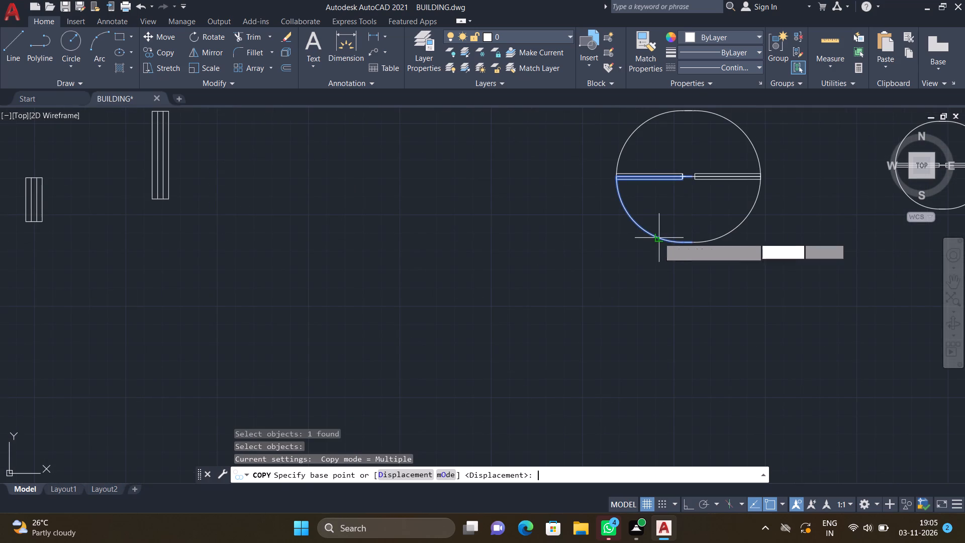
scroll(683, 164, "up", 3)
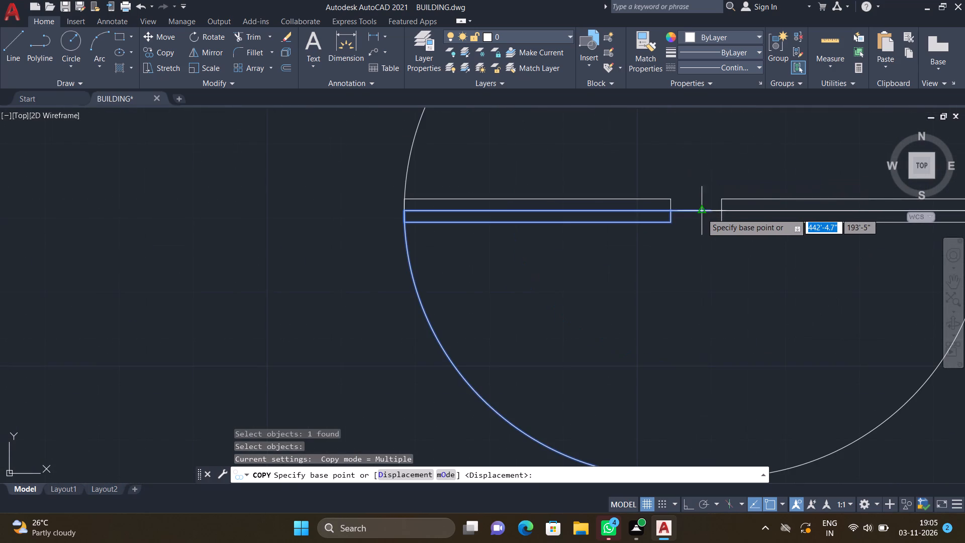
left_click(709, 214)
scroll(585, 293, "down", 6)
scroll(543, 302, "down", 4)
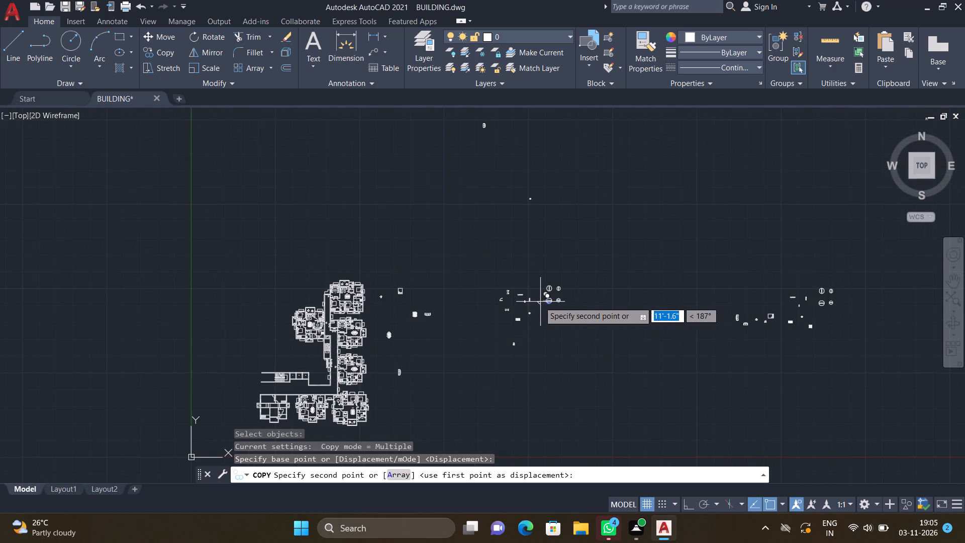
scroll(330, 426, "up", 3)
scroll(203, 426, "up", 4)
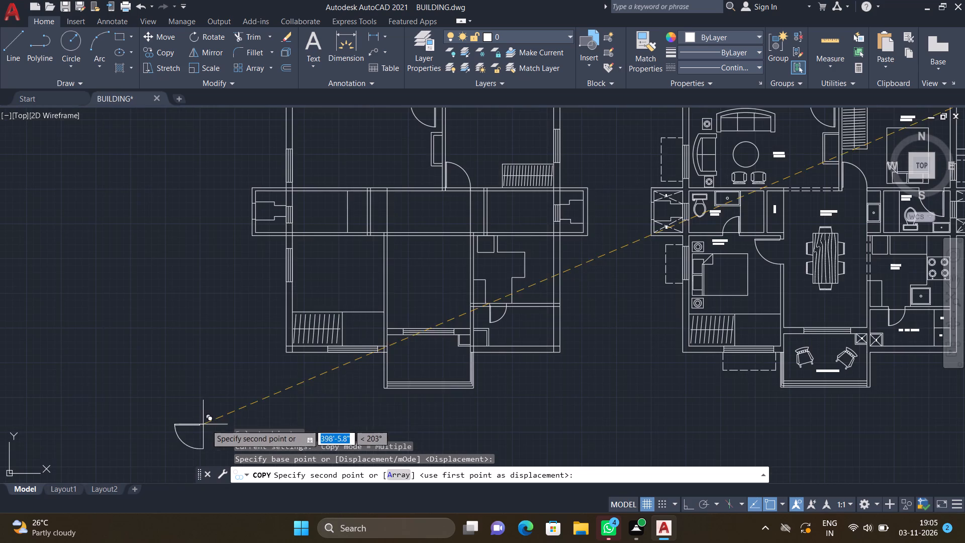
scroll(307, 283, "down", 2)
scroll(331, 283, "up", 3)
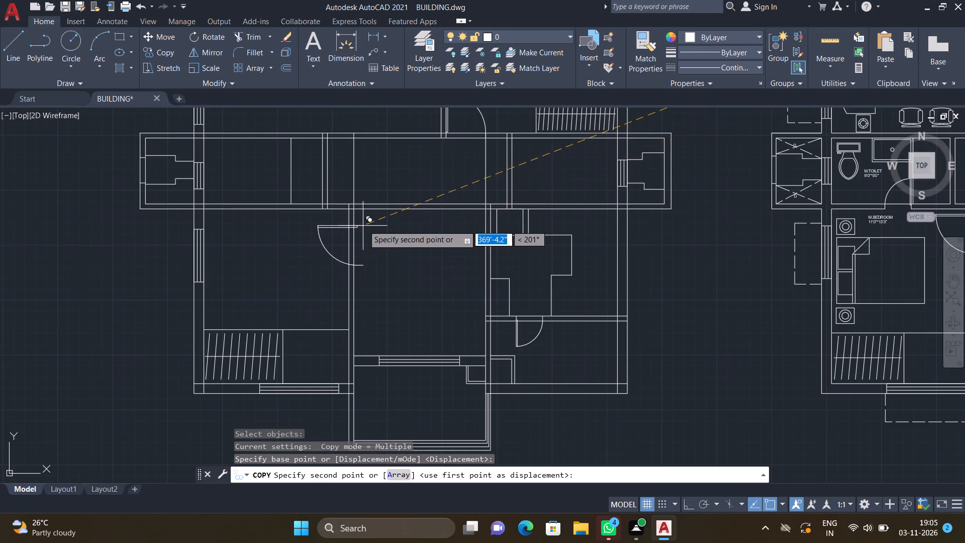
scroll(363, 225, "up", 2)
scroll(340, 189, "up", 2)
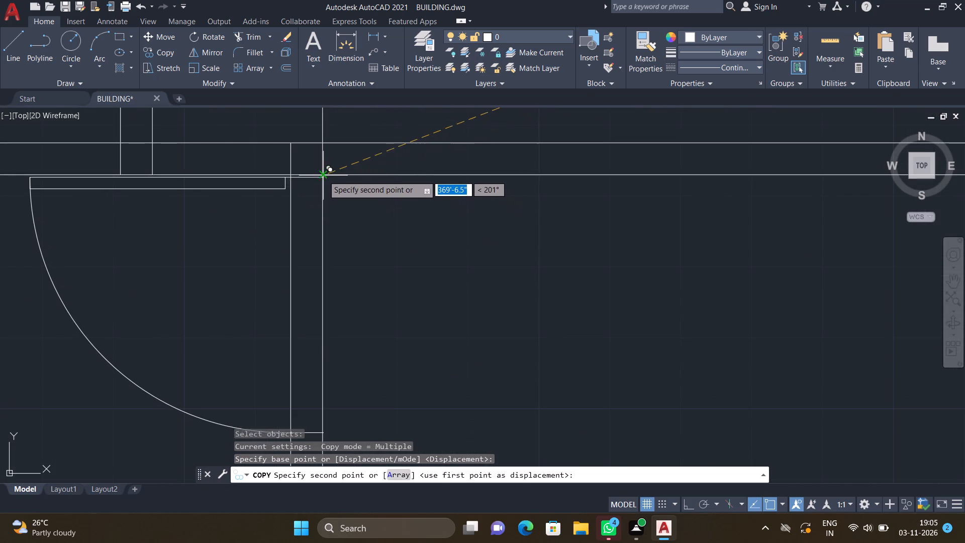
left_click(323, 173)
key("Return")
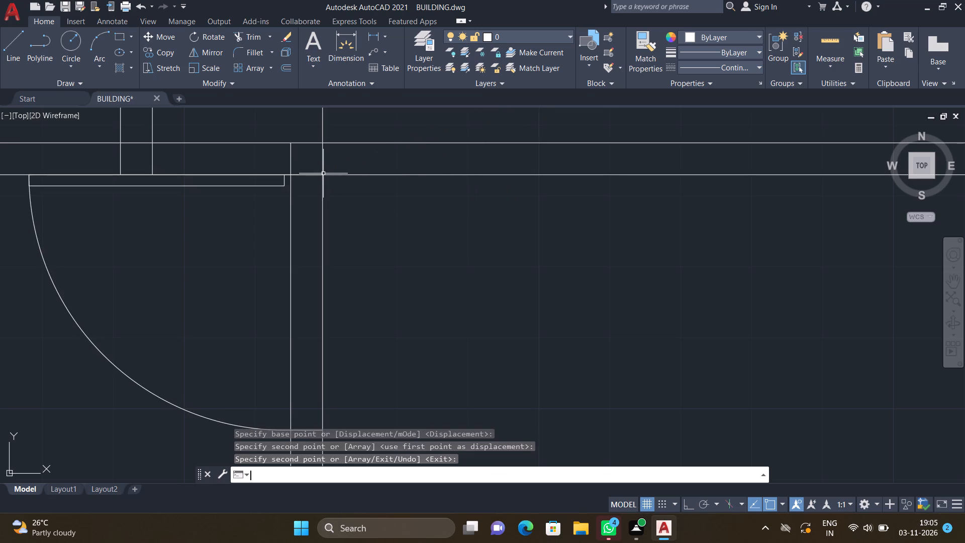
Copy the northwest-quadrant door from the smaller upper circle of loose door symbols to the west toilet's south wall, just west of its inner partition line.
scroll(320, 185, "down", 2)
scroll(309, 271, "up", 3)
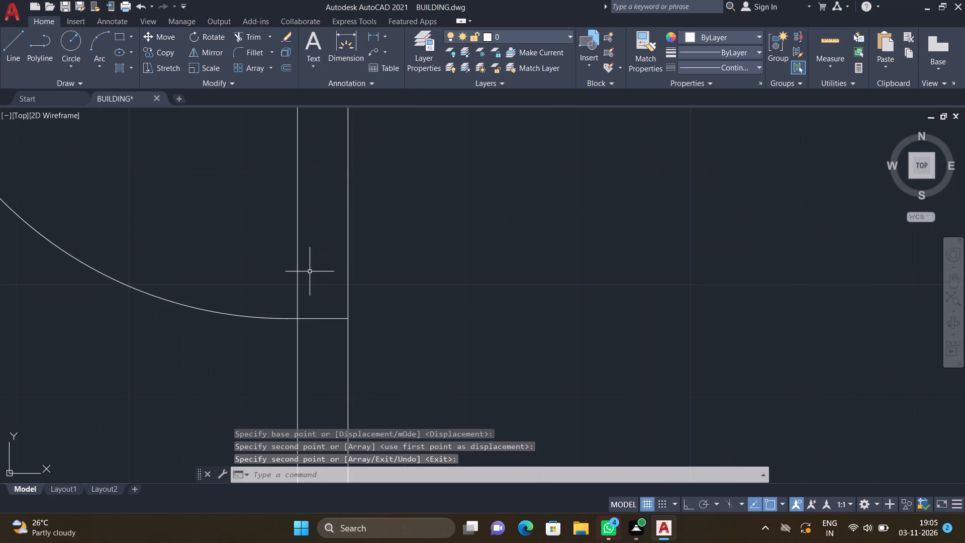
scroll(318, 278, "down", 5)
scroll(399, 254, "down", 3)
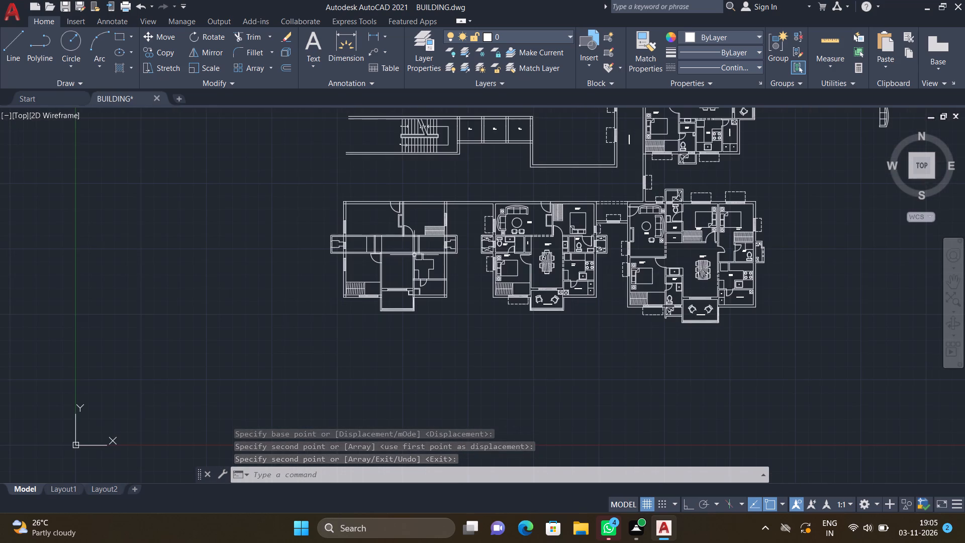
scroll(431, 300, "down", 4)
scroll(592, 227, "up", 3)
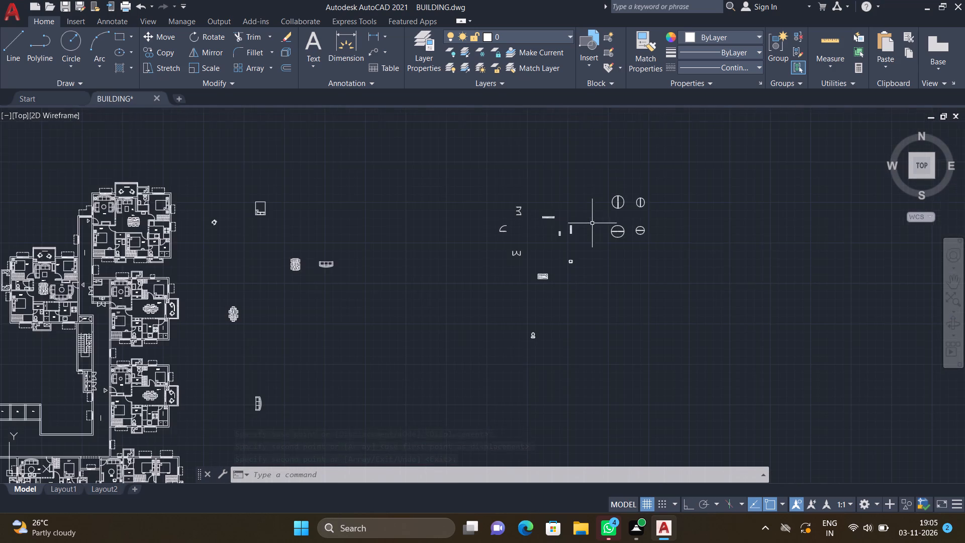
scroll(640, 200, "up", 3)
type("CO")
key("Return")
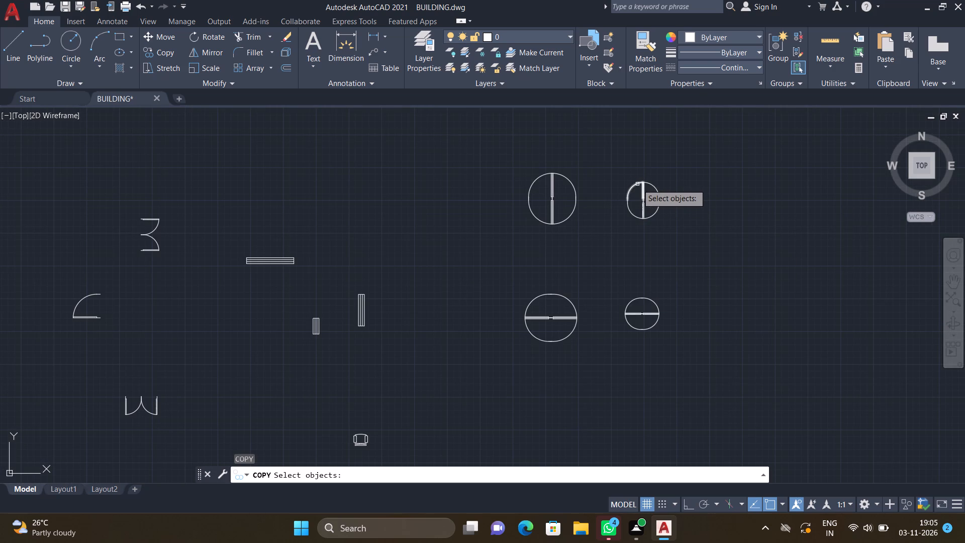
left_click(637, 184)
key("Return")
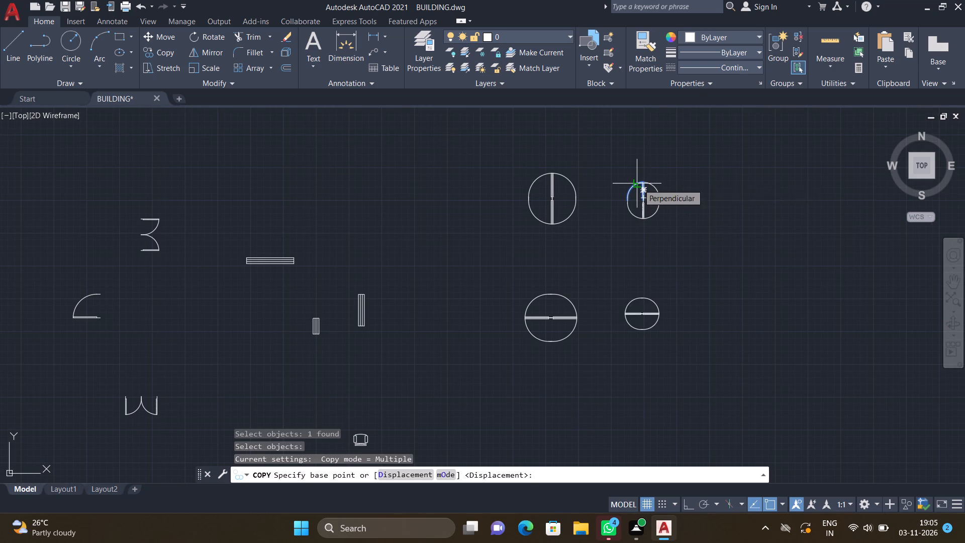
scroll(641, 193, "up", 3)
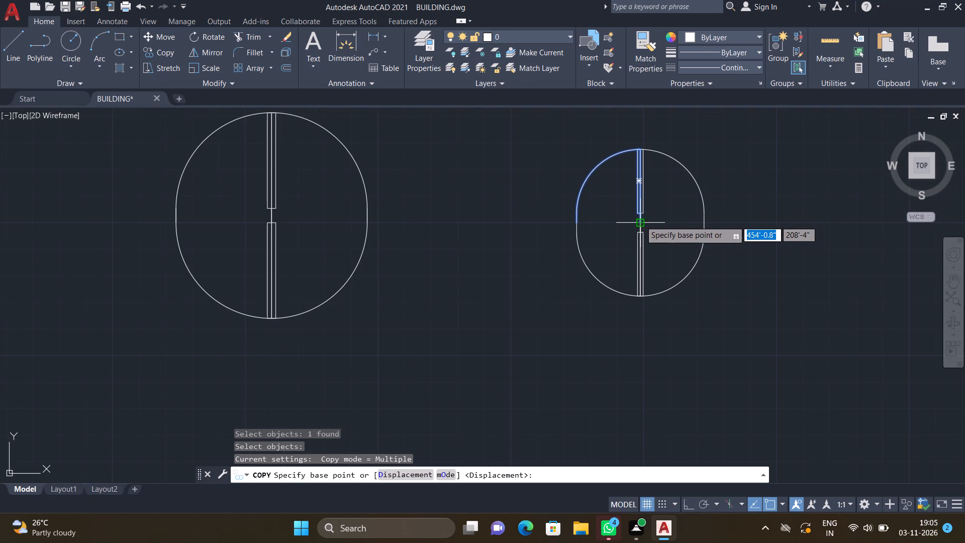
left_click(640, 221)
scroll(523, 265, "down", 10)
scroll(349, 360, "up", 2)
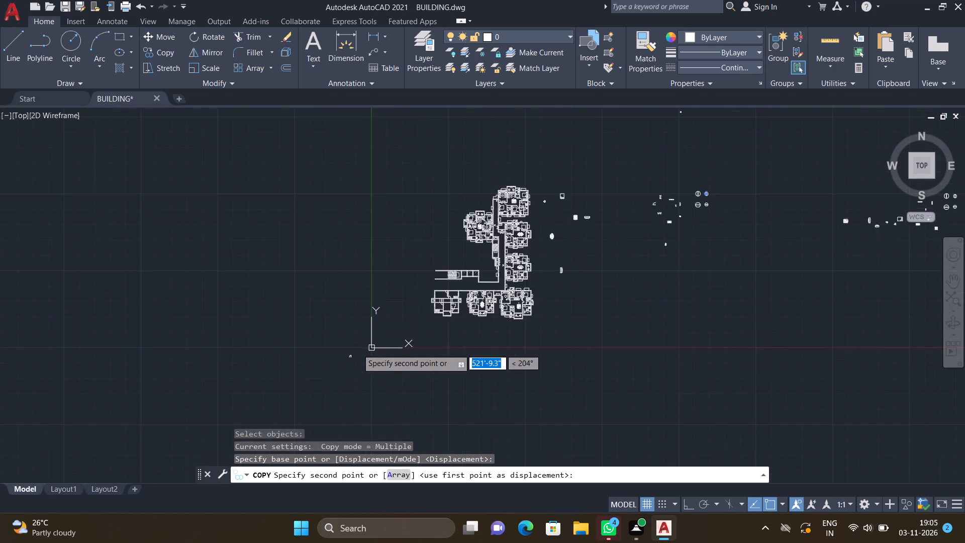
scroll(360, 346, "up", 1)
scroll(477, 279, "up", 3)
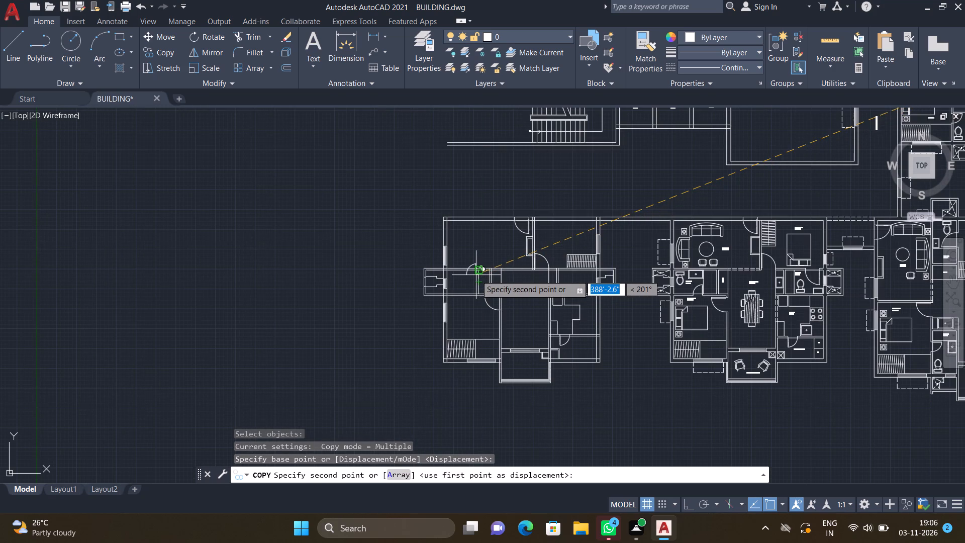
scroll(483, 267, "up", 3)
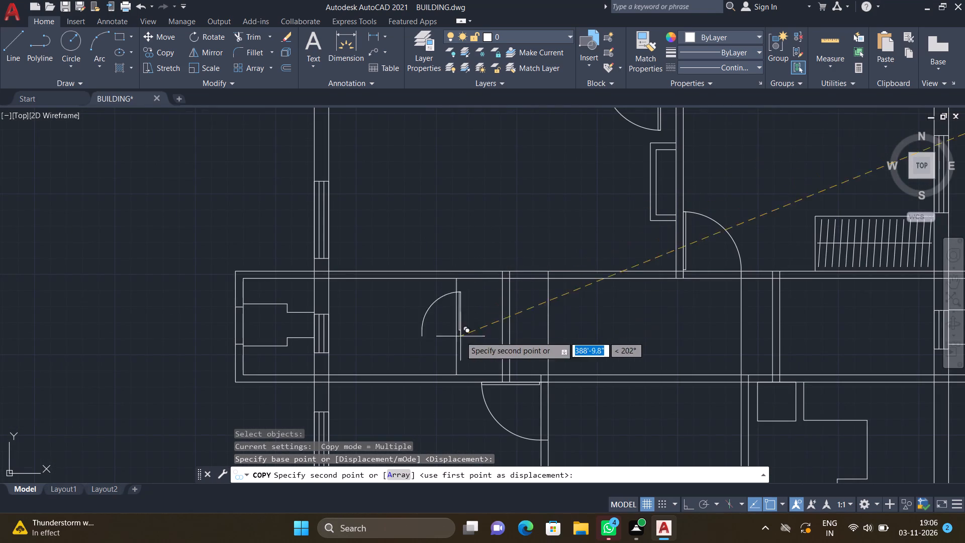
scroll(423, 382, "up", 2)
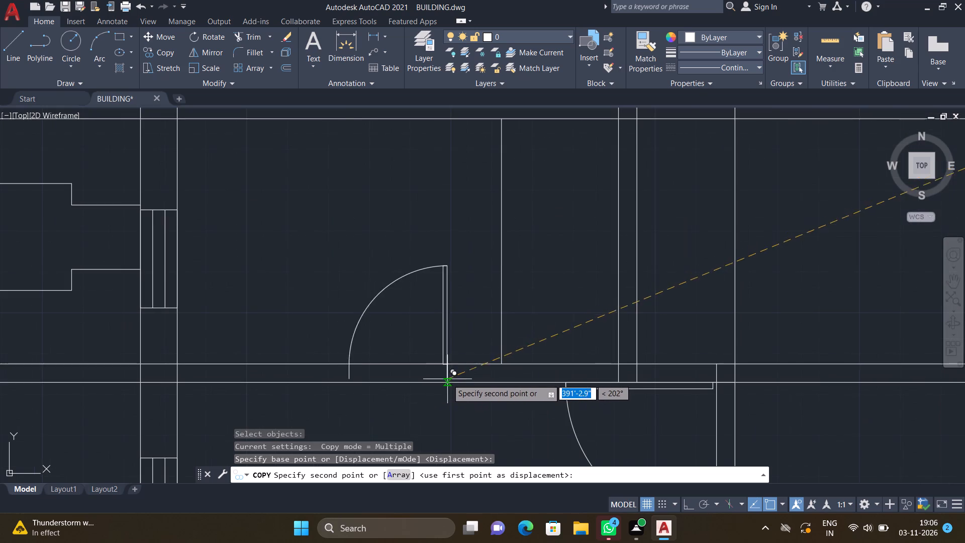
left_click(474, 383)
key("Return")
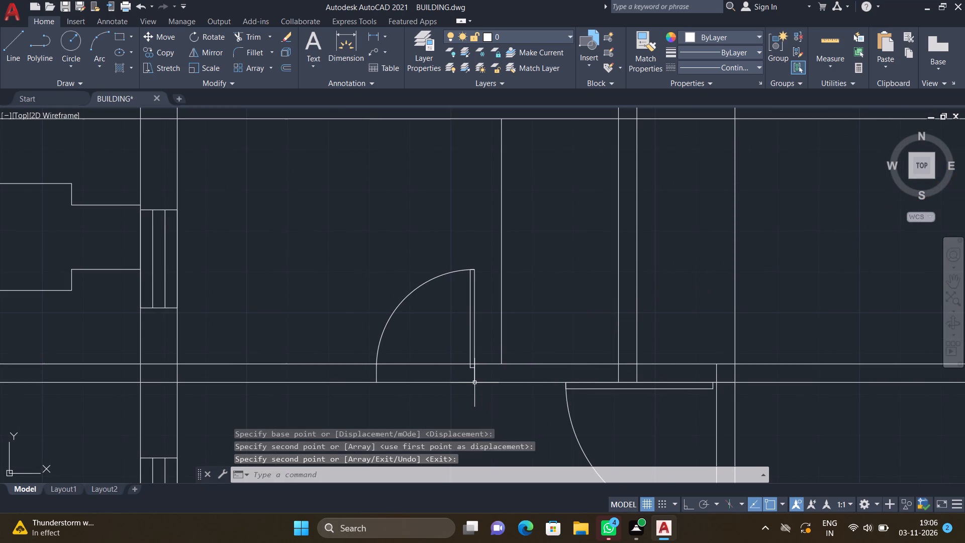
scroll(474, 383, "down", 3)
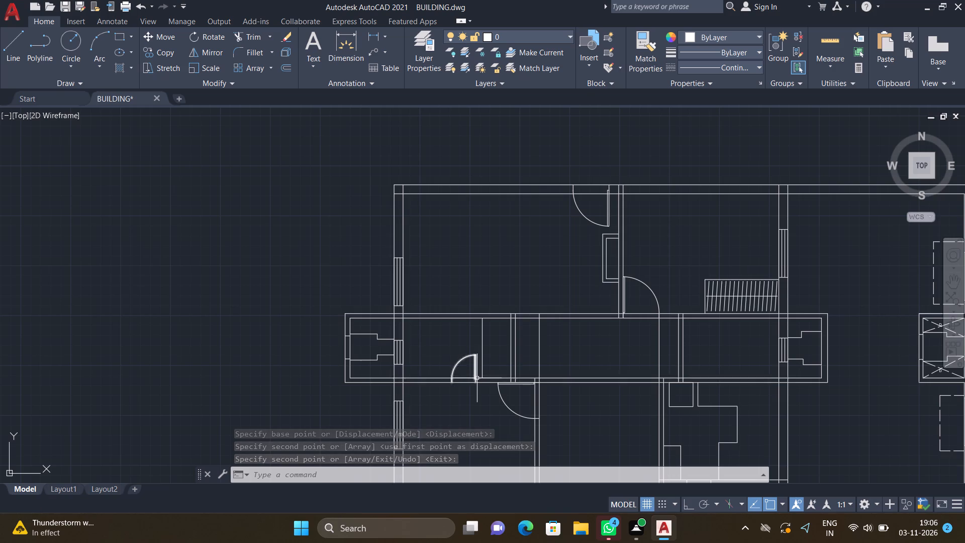
Copy the southeast-quadrant door from the smaller upper circle of loose door symbols to the east toilet's north wall, just east of its west partition.
scroll(477, 378, "down", 4)
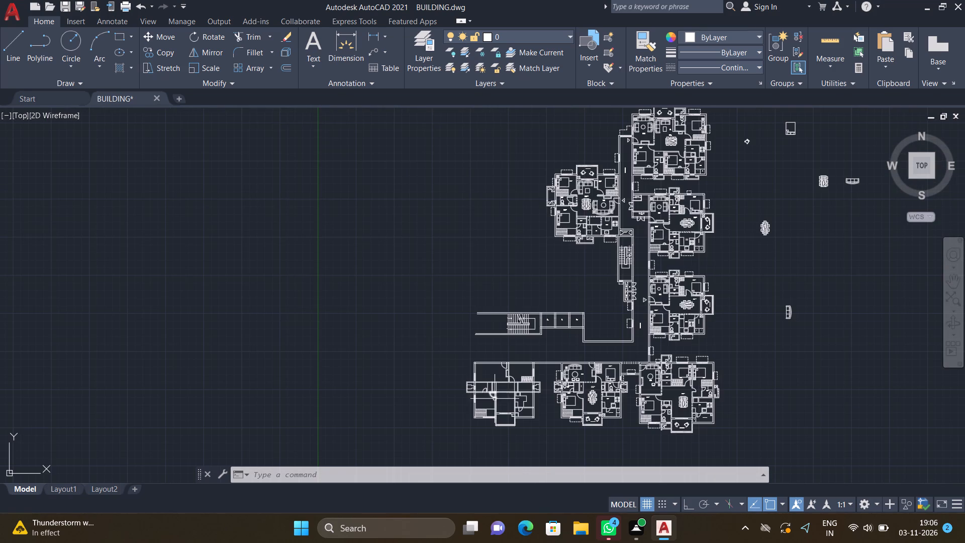
scroll(542, 377, "down", 6)
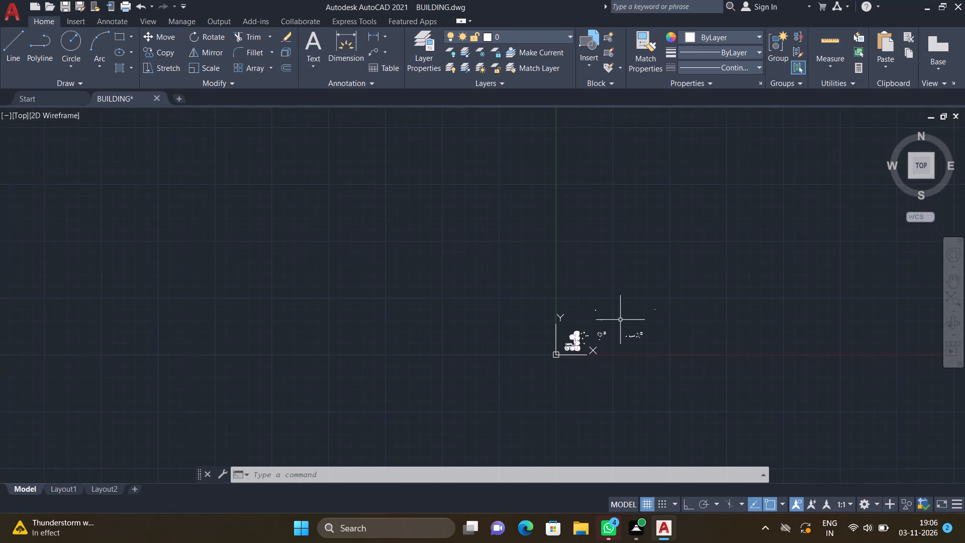
scroll(612, 338, "up", 4)
scroll(543, 303, "up", 4)
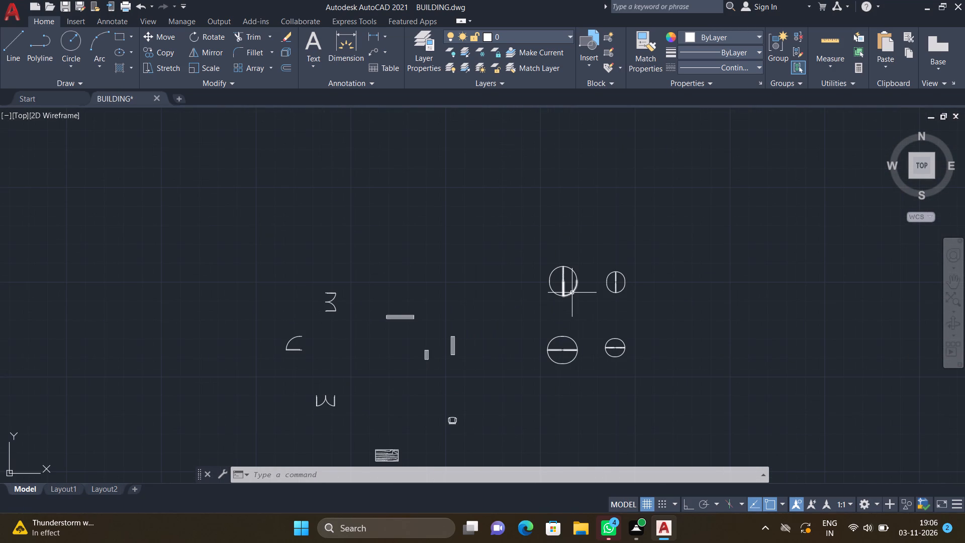
type("CO")
key("Return")
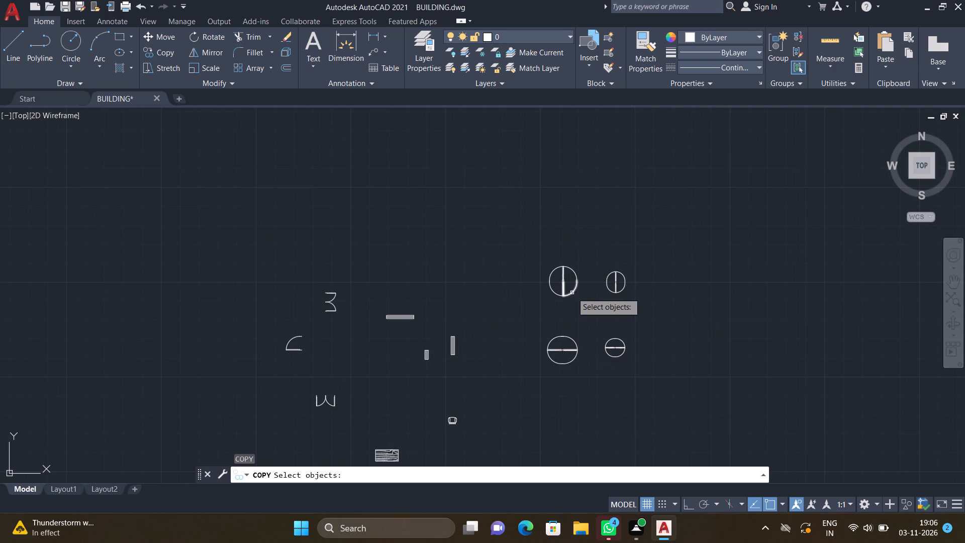
scroll(616, 293, "up", 1)
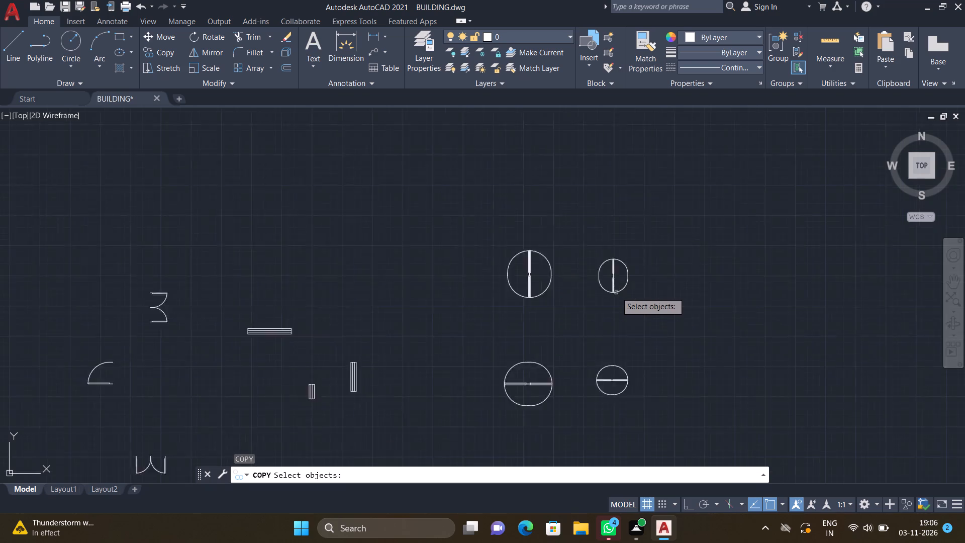
scroll(616, 292, "up", 1)
left_click(626, 285)
key("Return")
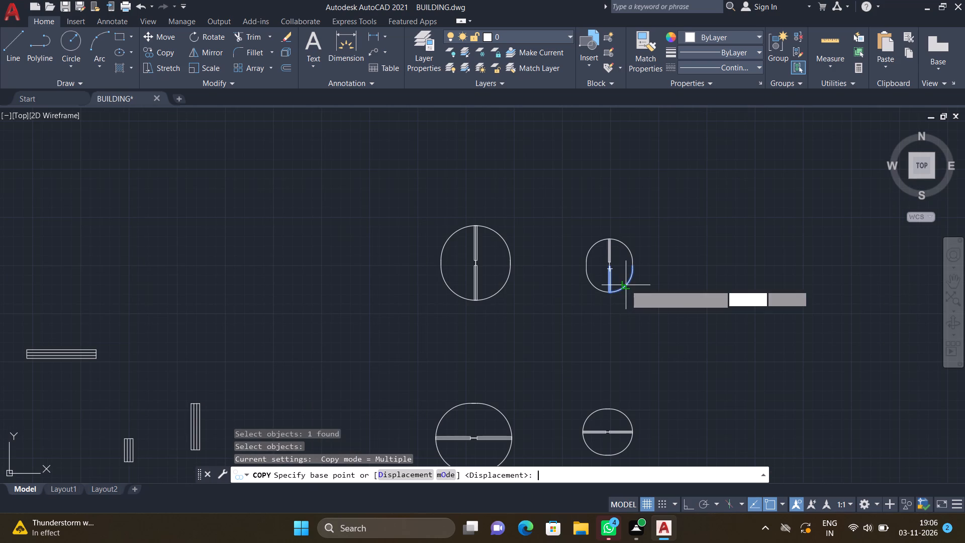
scroll(593, 269, "up", 4)
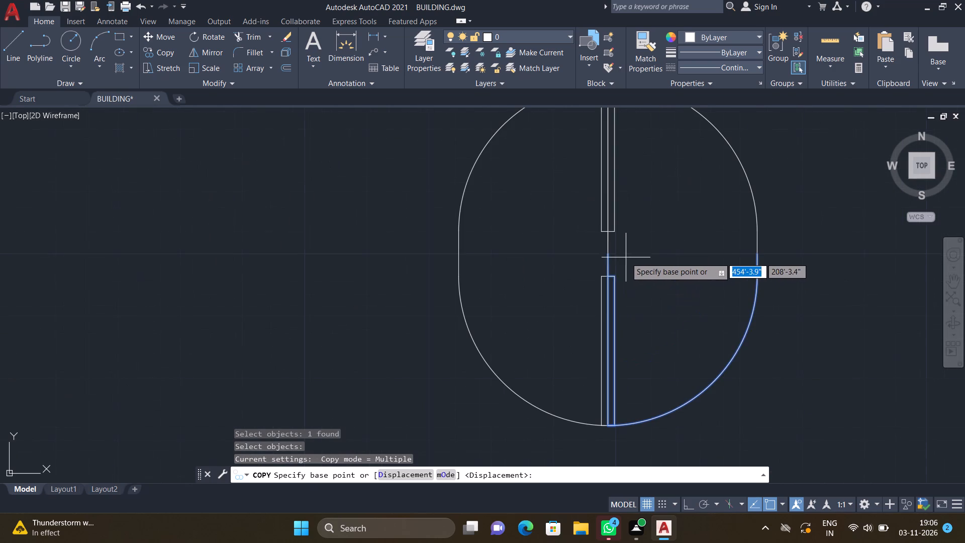
scroll(606, 254, "up", 1)
left_click(608, 255)
scroll(477, 344, "down", 6)
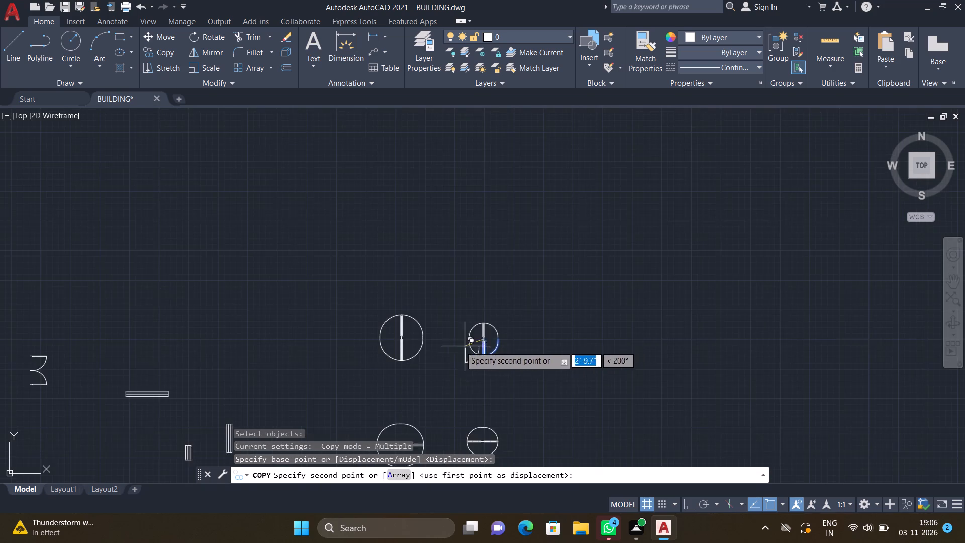
scroll(427, 372, "down", 6)
scroll(310, 410, "up", 2)
scroll(301, 371, "down", 3)
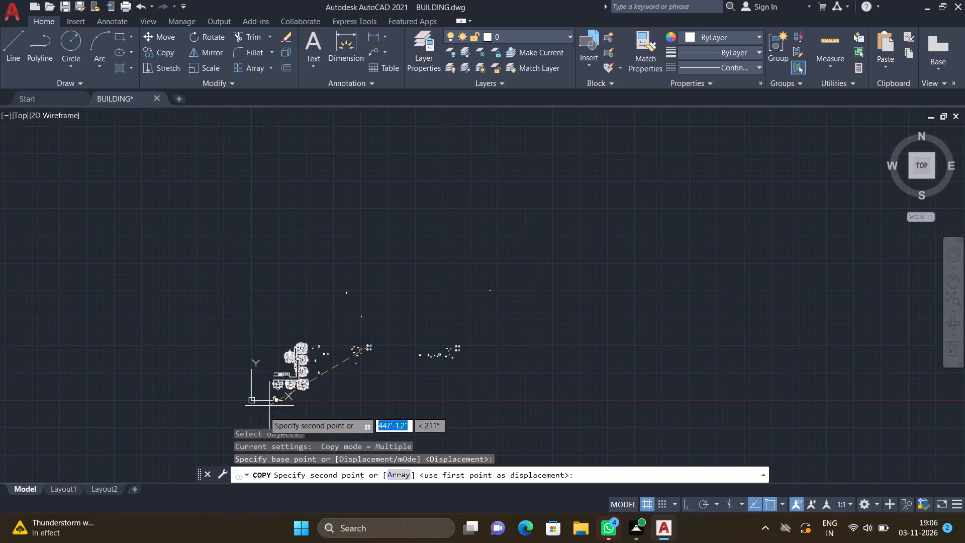
scroll(263, 411, "up", 2)
scroll(280, 328, "up", 3)
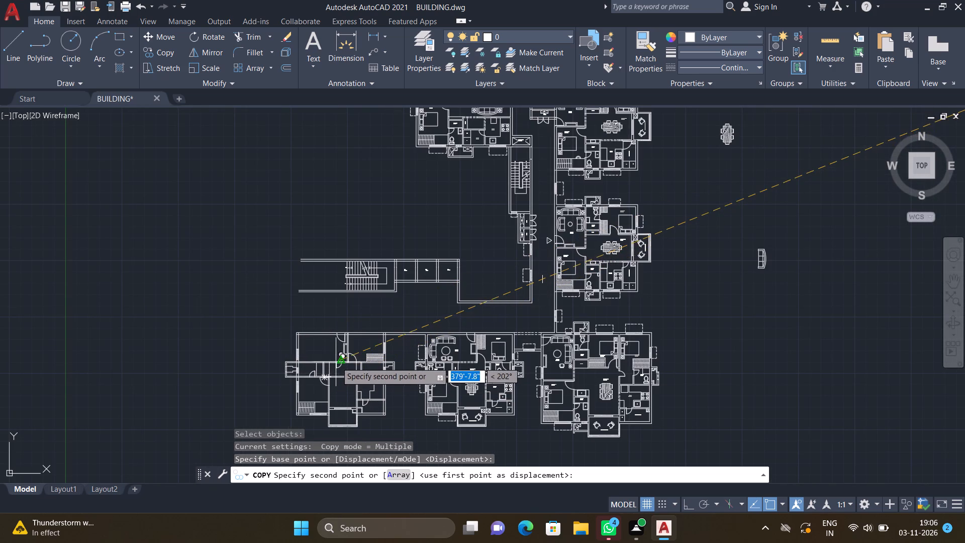
scroll(361, 370, "up", 3)
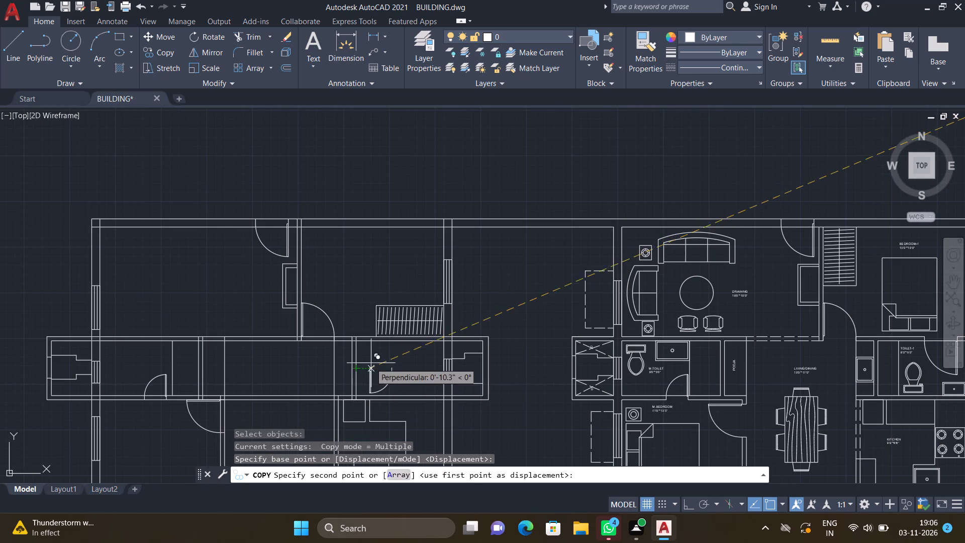
scroll(372, 348, "up", 2)
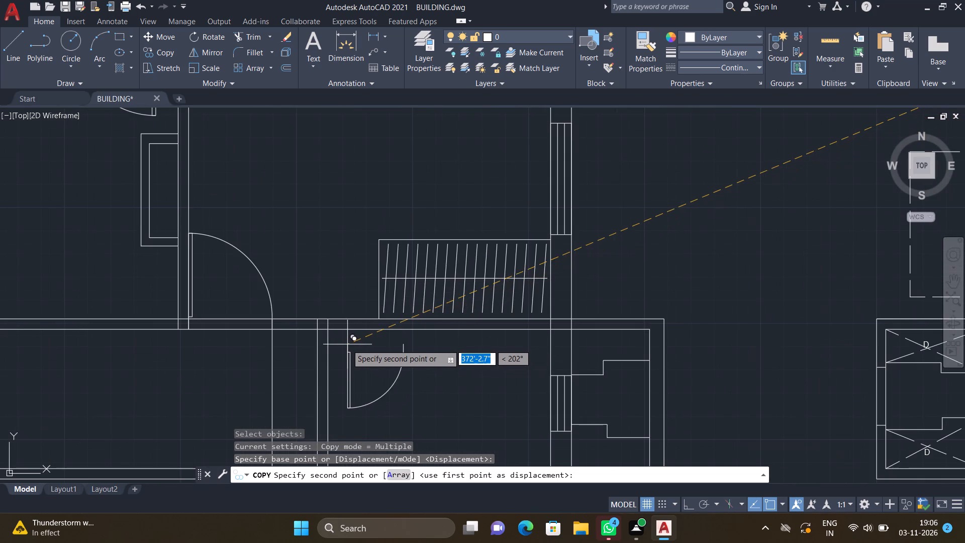
scroll(339, 339, "up", 2)
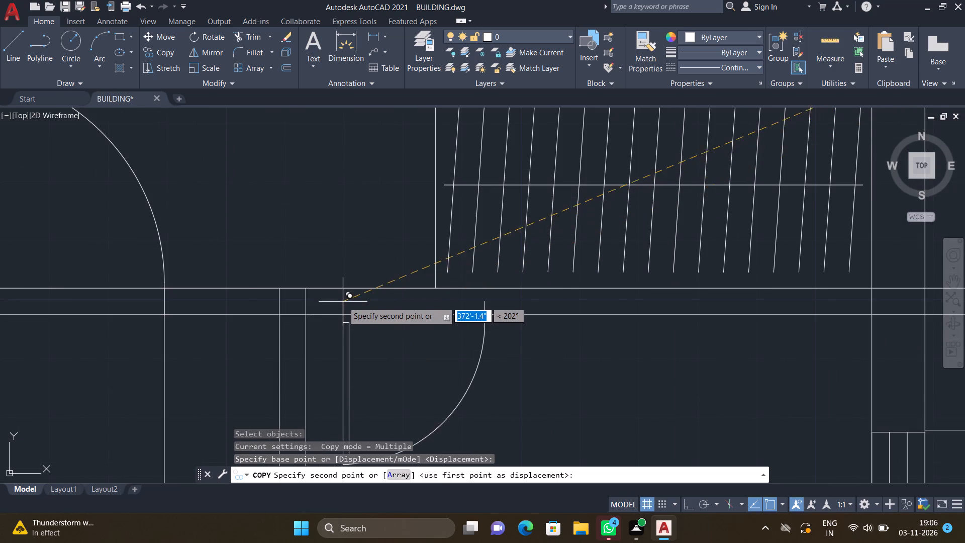
scroll(343, 301, "up", 1)
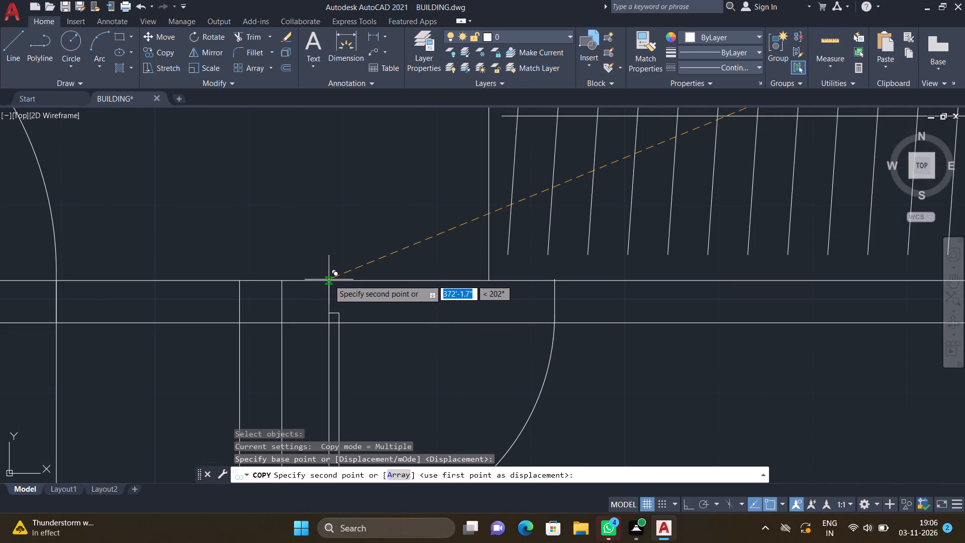
left_click(296, 281)
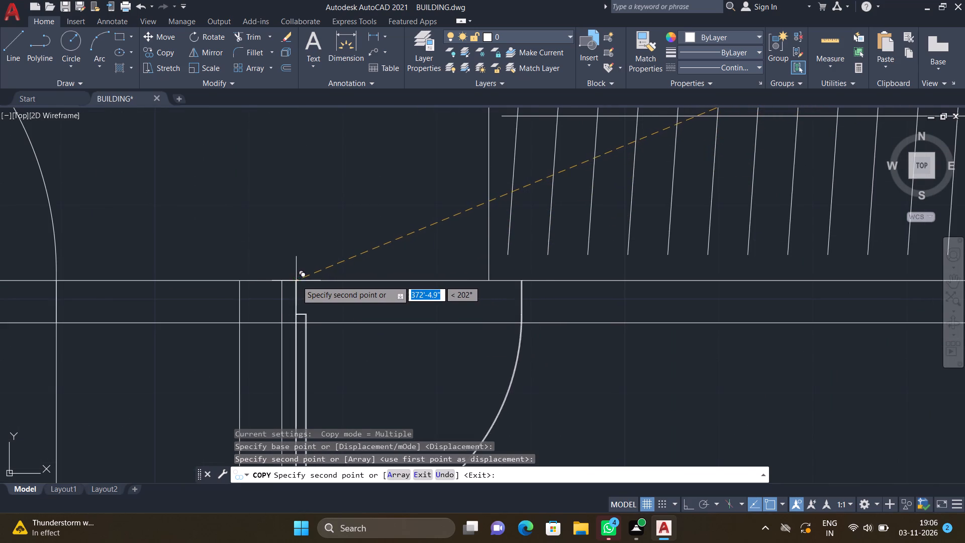
key("Return")
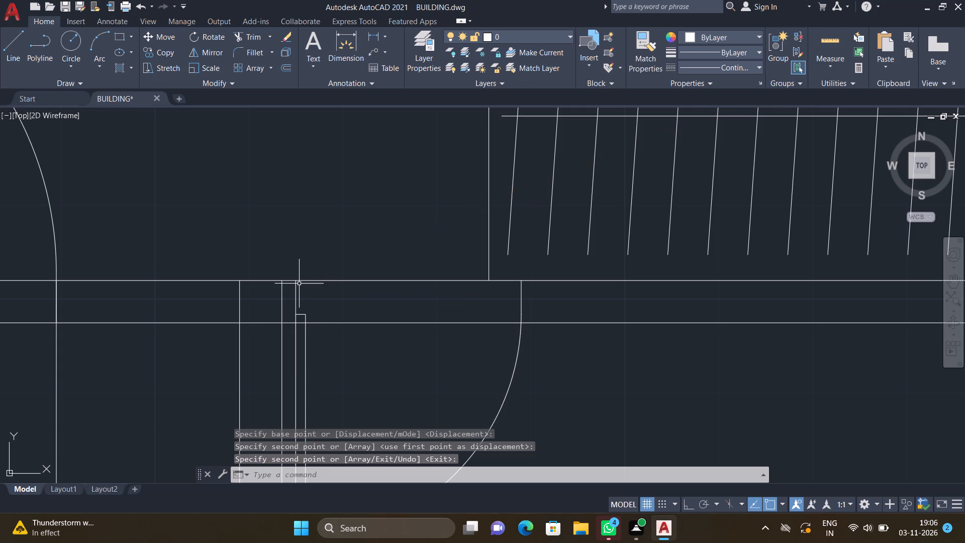
Examine the new flat's door placements and layout against the furnished flat to its east.
scroll(302, 293, "down", 2)
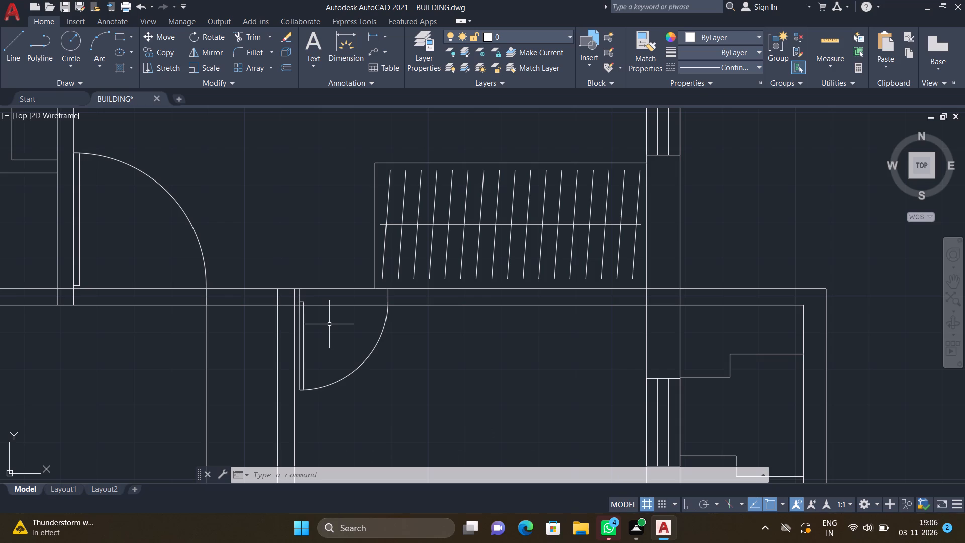
scroll(329, 325, "down", 2)
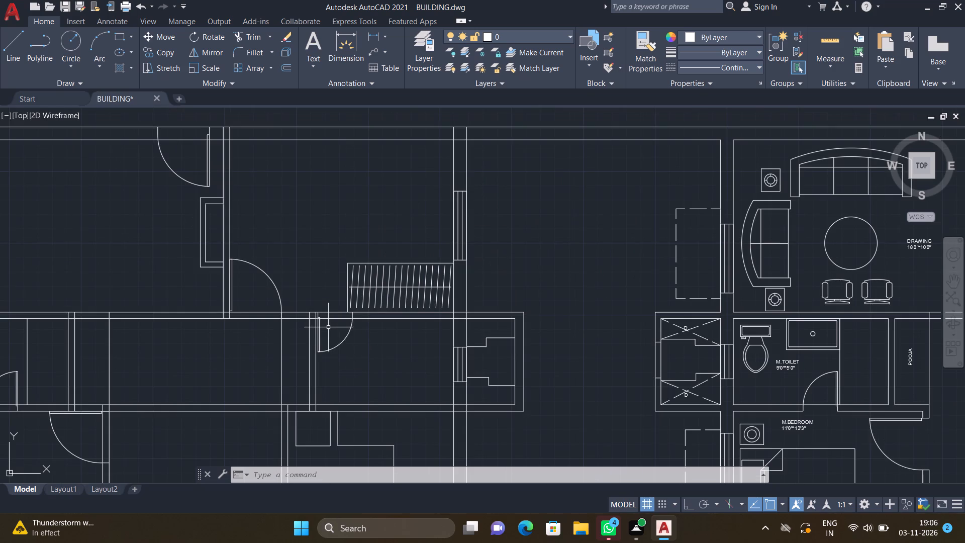
scroll(331, 337, "up", 2)
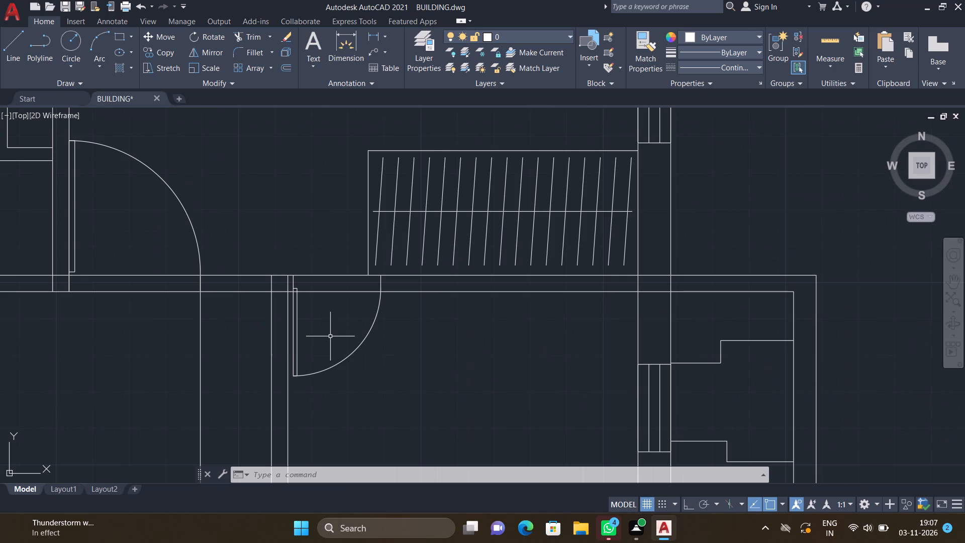
scroll(368, 373, "down", 1)
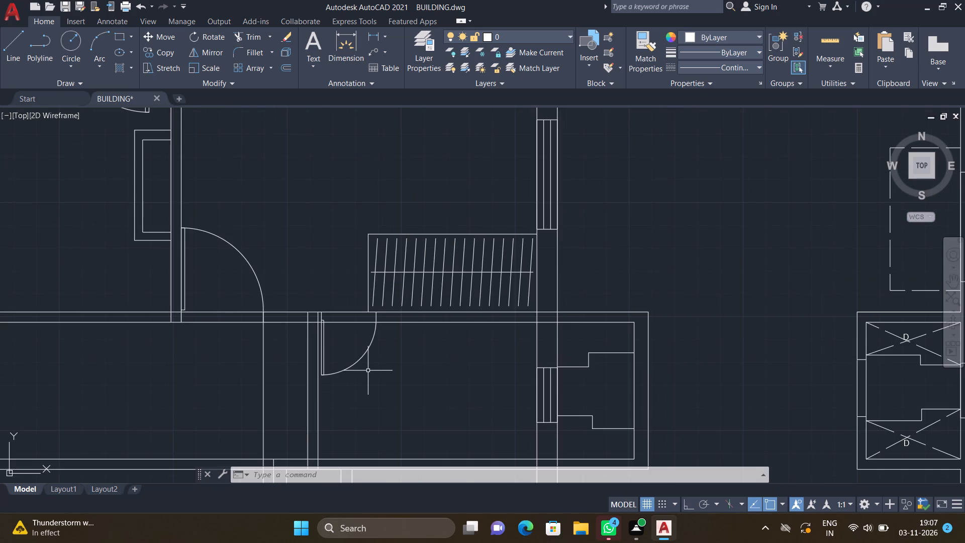
scroll(351, 371, "down", 3)
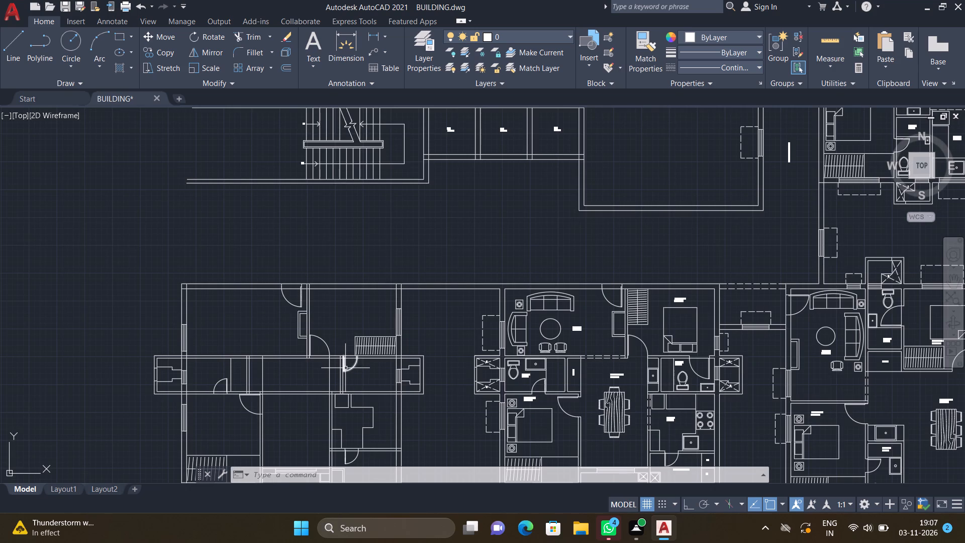
scroll(320, 368, "down", 1)
scroll(283, 422, "up", 1)
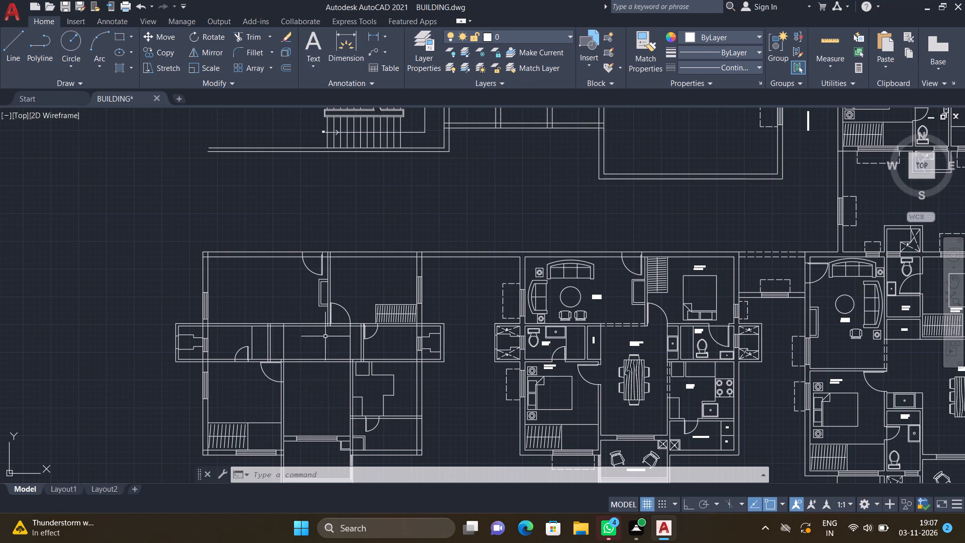
scroll(332, 328, "down", 3)
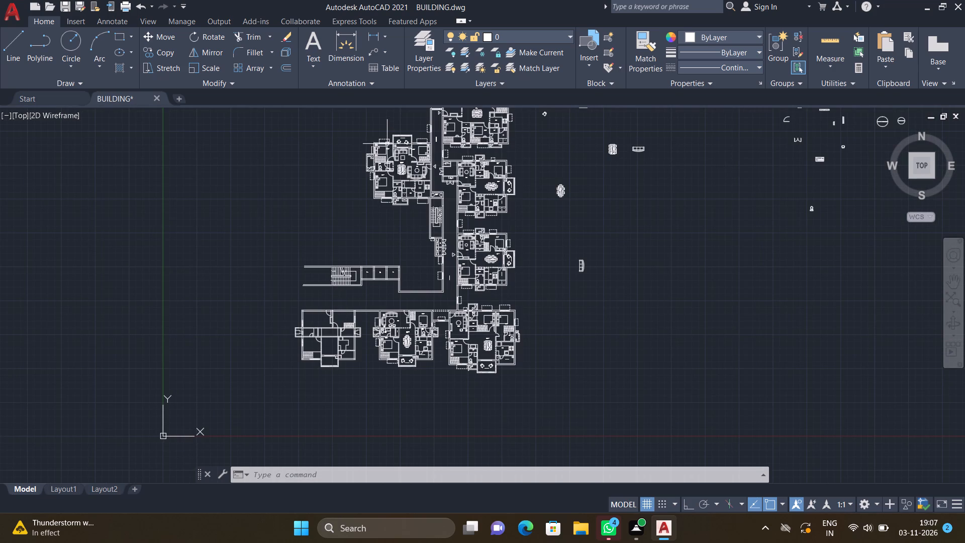
Copy the three-seat sofa from the furnished flat's drawing room to the new flat's northwest room, backing onto its north wall.
scroll(383, 332, "up", 2)
scroll(420, 301, "up", 2)
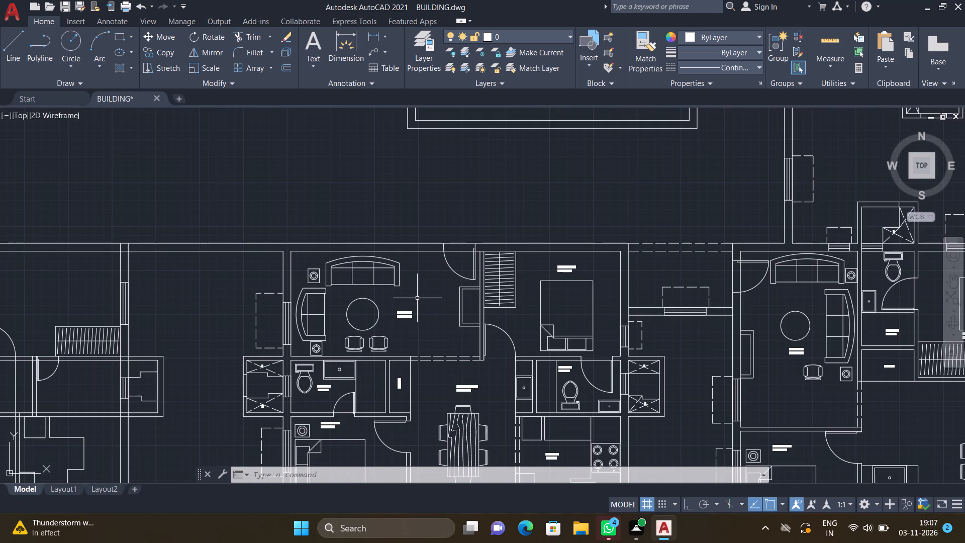
type("CO")
key("Return")
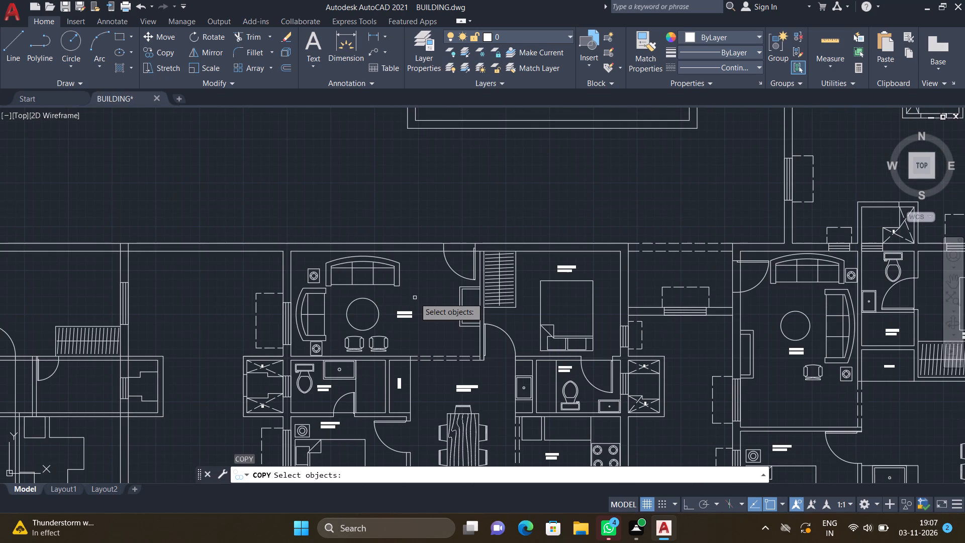
scroll(399, 284, "up", 2)
left_click(400, 294)
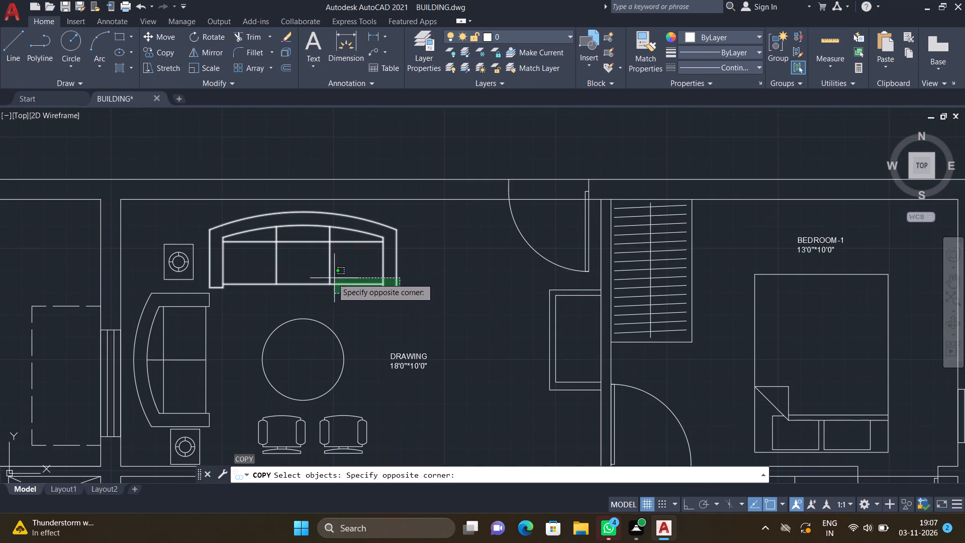
left_click(303, 264)
key("Return")
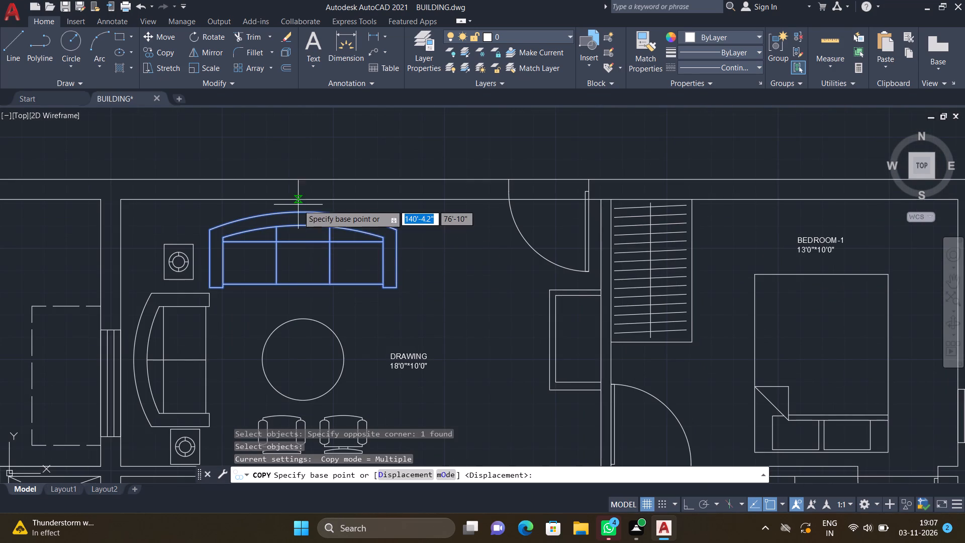
left_click(304, 213)
scroll(231, 271, "down", 5)
scroll(72, 307, "up", 1)
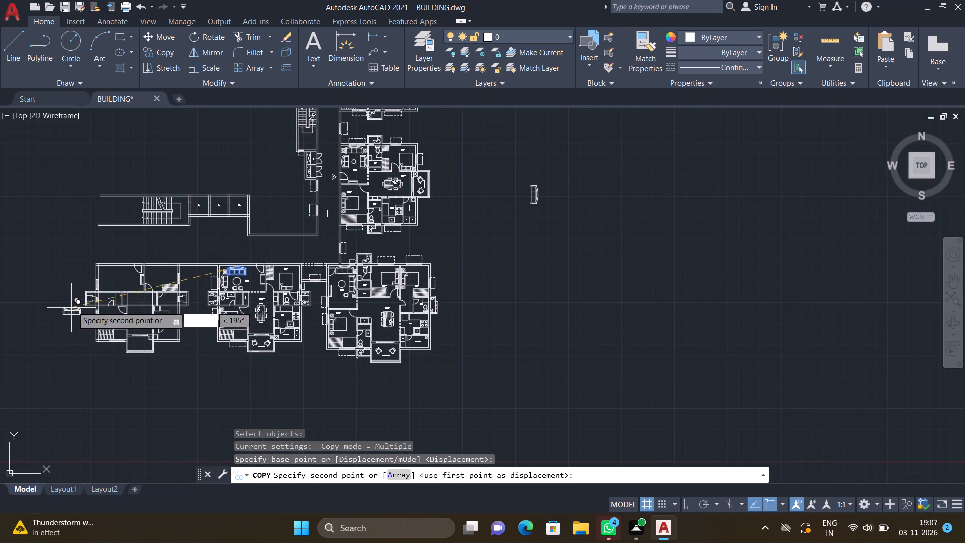
scroll(73, 302, "up", 2)
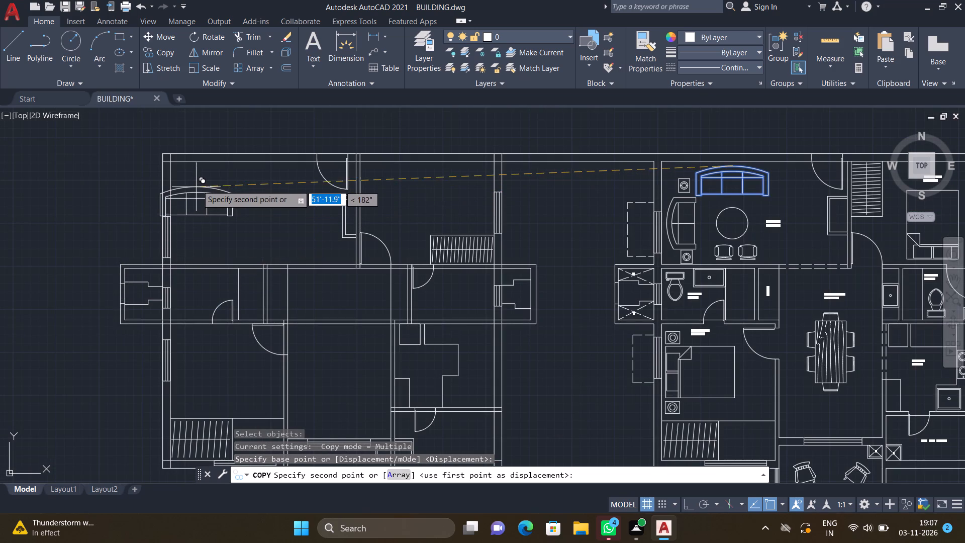
scroll(231, 180, "up", 1)
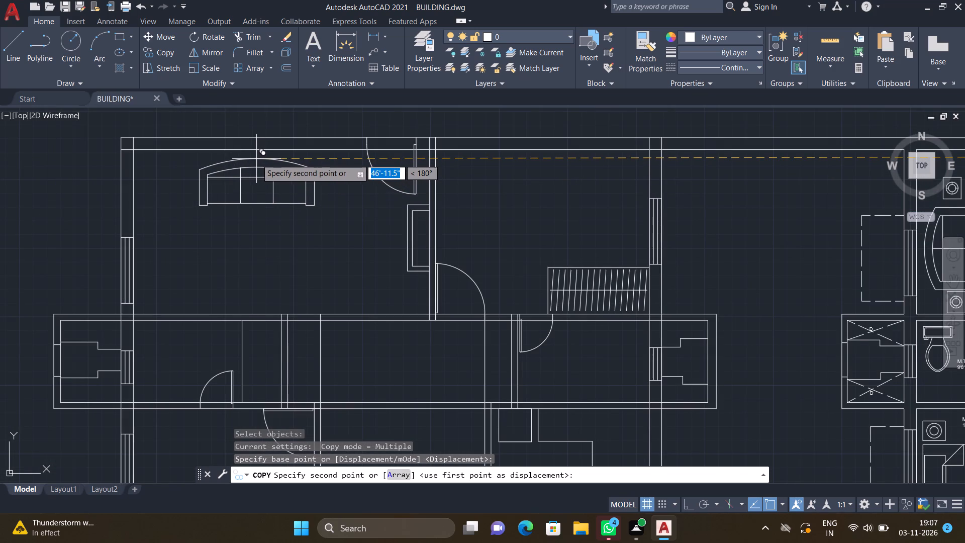
left_click(256, 159)
key("Return")
Copy the two-seat sofa from the furnished flat's drawing room to the new flat's northwest room, backing onto the west wall's window.
scroll(255, 158, "up", 1)
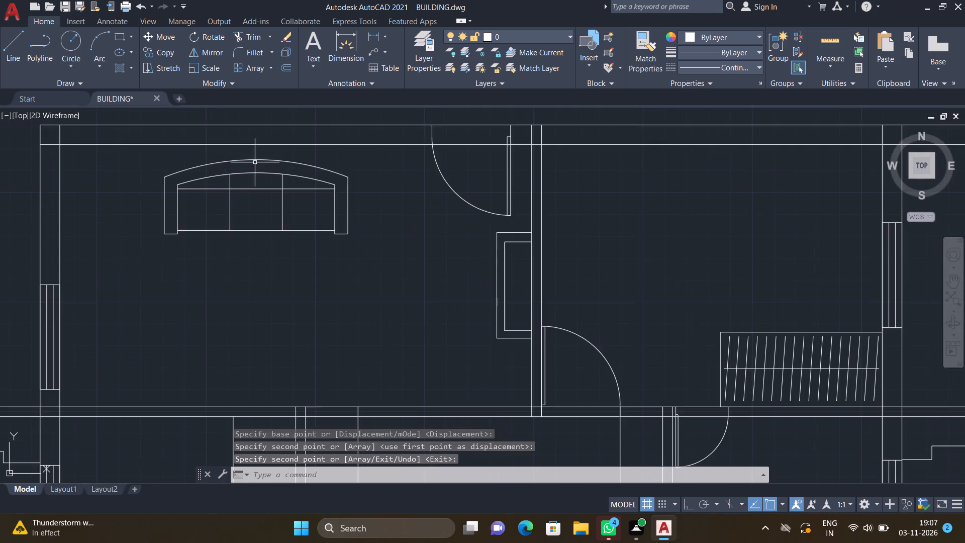
scroll(258, 167, "down", 5)
scroll(380, 187, "up", 4)
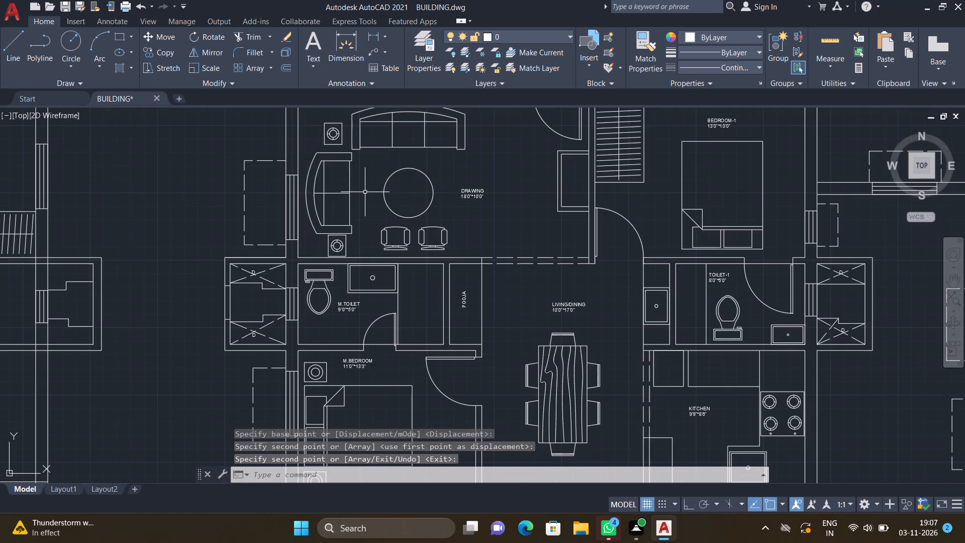
type("CO")
key("Return")
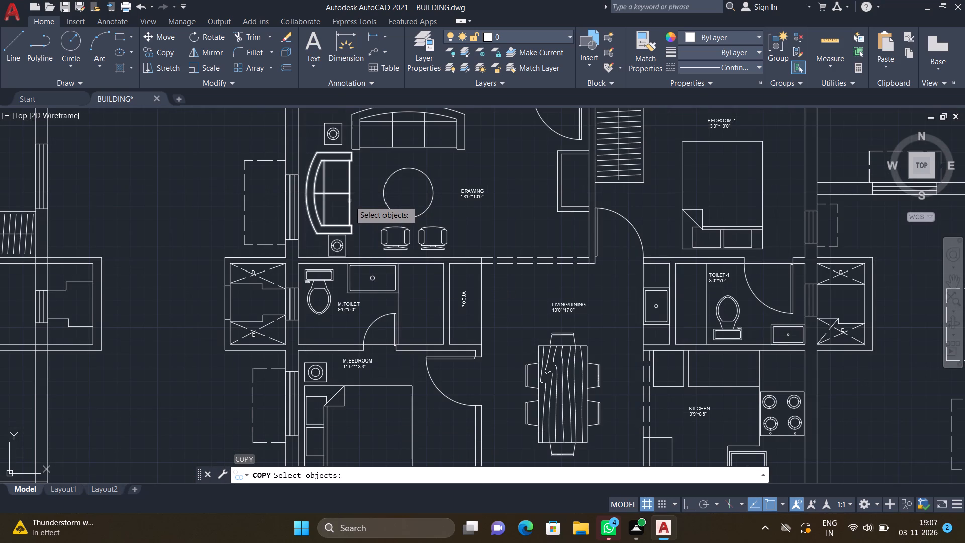
left_click(349, 201)
key("Return")
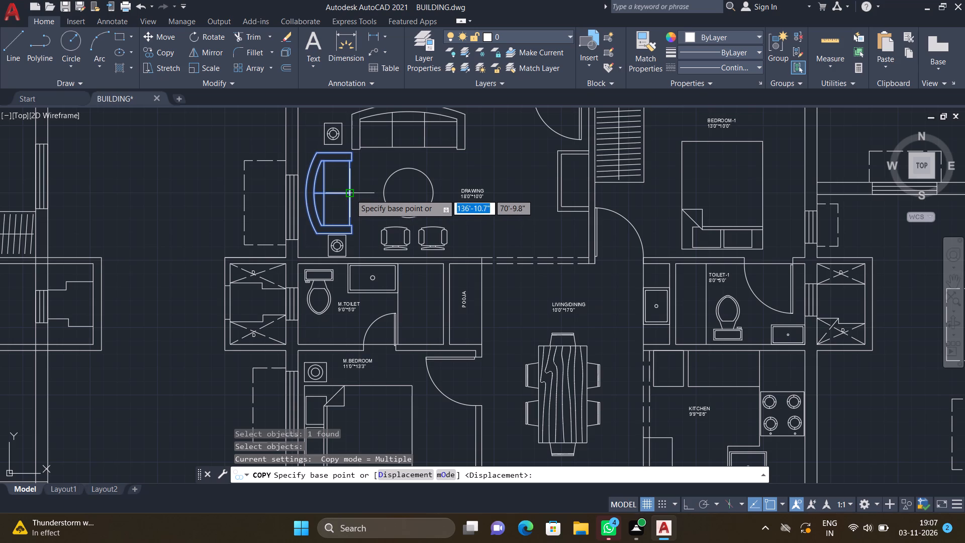
scroll(350, 192, "up", 2)
left_click(343, 196)
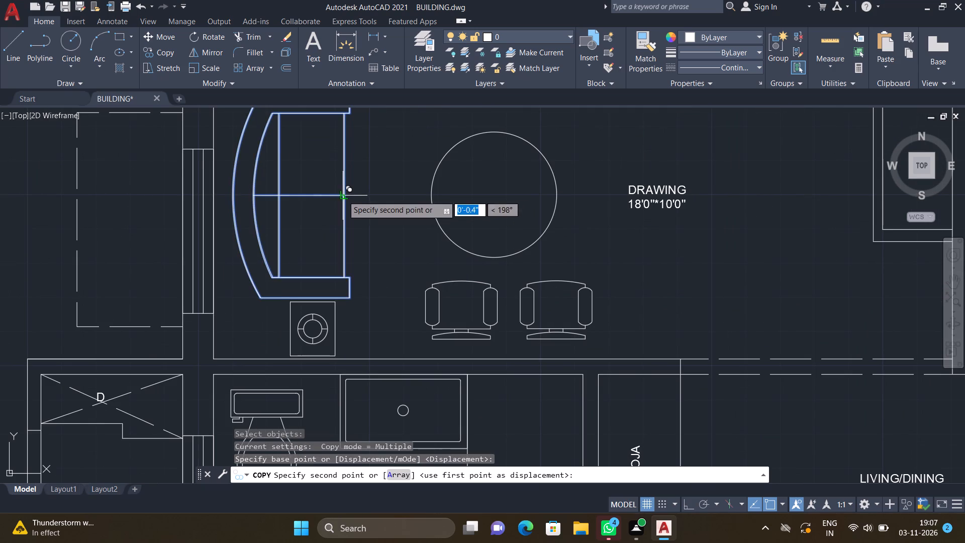
scroll(272, 228, "down", 5)
scroll(80, 228, "up", 3)
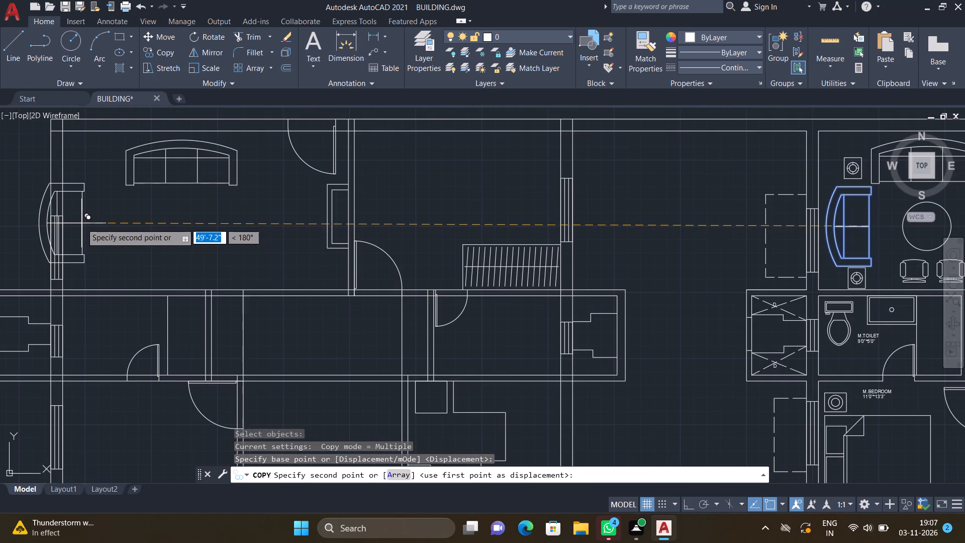
scroll(105, 220, "up", 1)
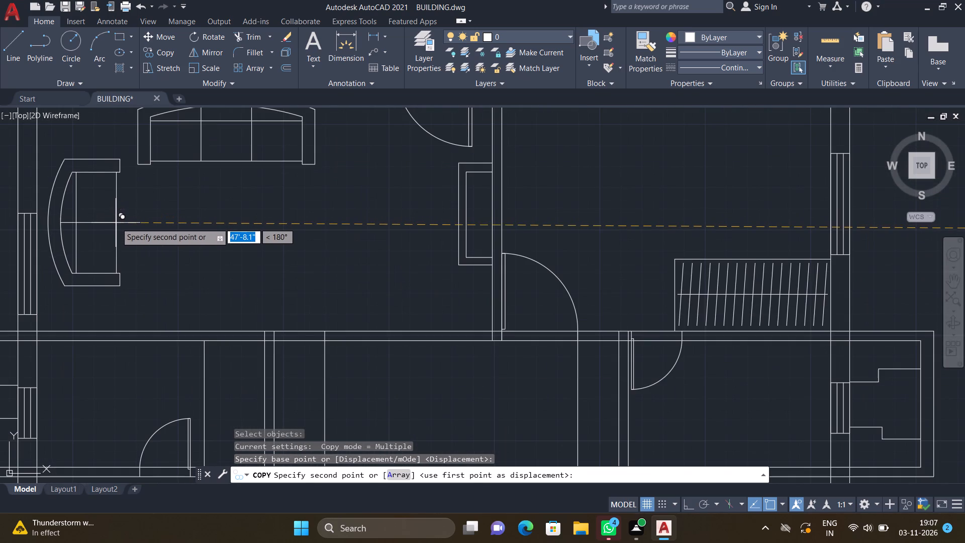
left_click(123, 224)
key("Return")
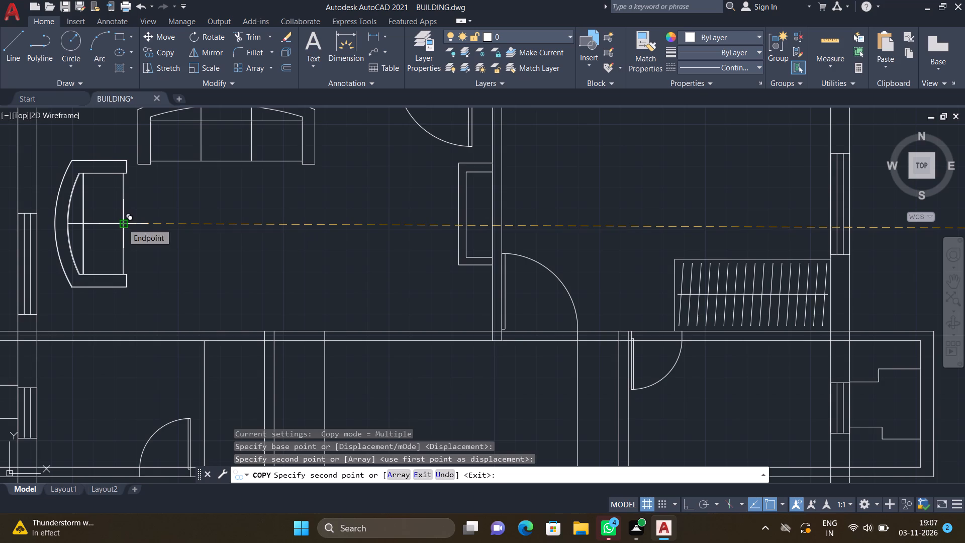
Copy the square side table with its round lamp from the furnished drawing room to the new northwest room's corner between the two sofas.
scroll(123, 224, "down", 4)
scroll(304, 213, "up", 6)
type("CO")
key("Return")
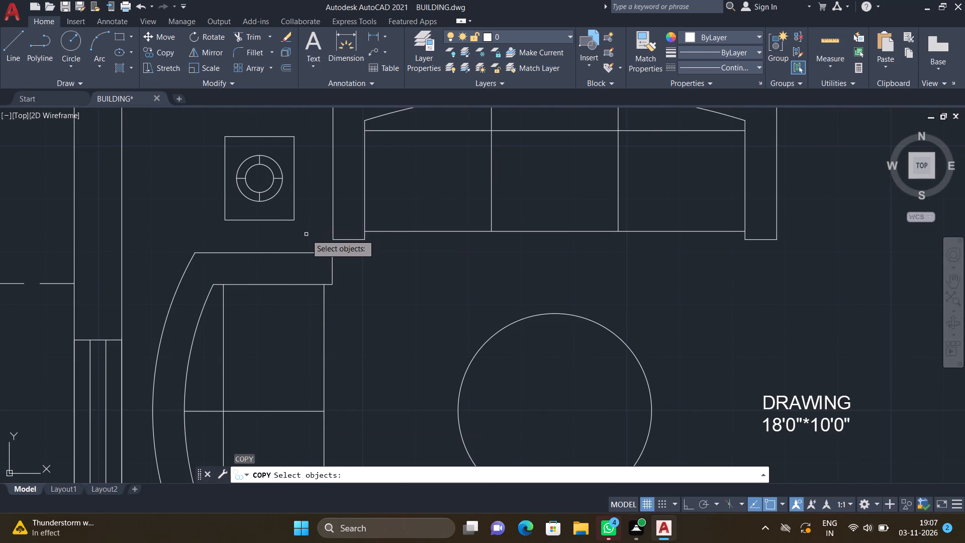
left_click_drag(306, 234, 302, 228)
left_click(216, 119)
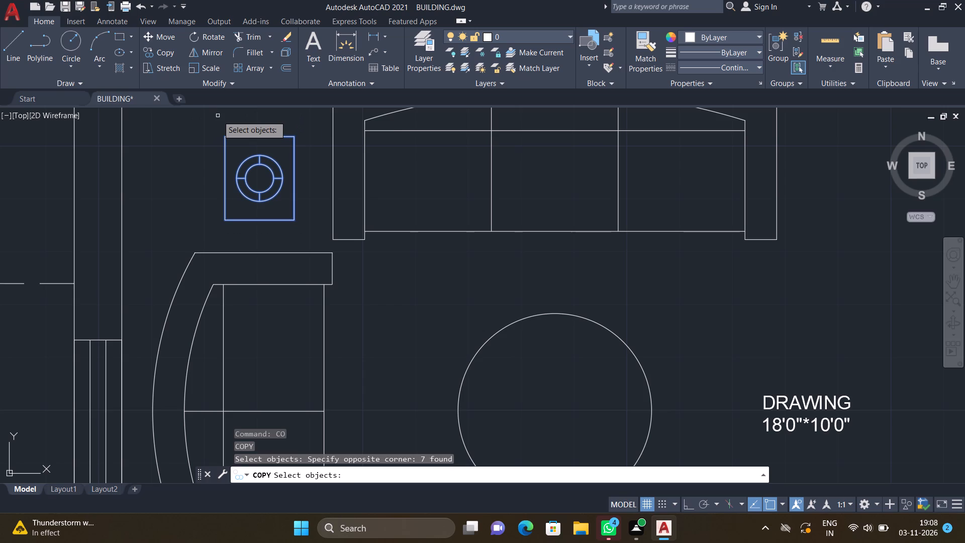
key("Return")
left_click(224, 138)
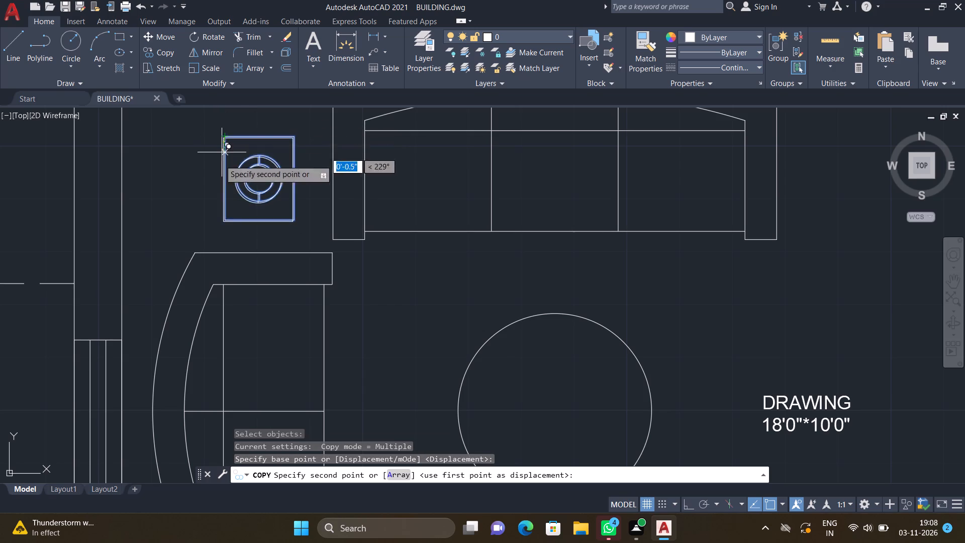
scroll(207, 193, "down", 6)
scroll(24, 245, "down", 3)
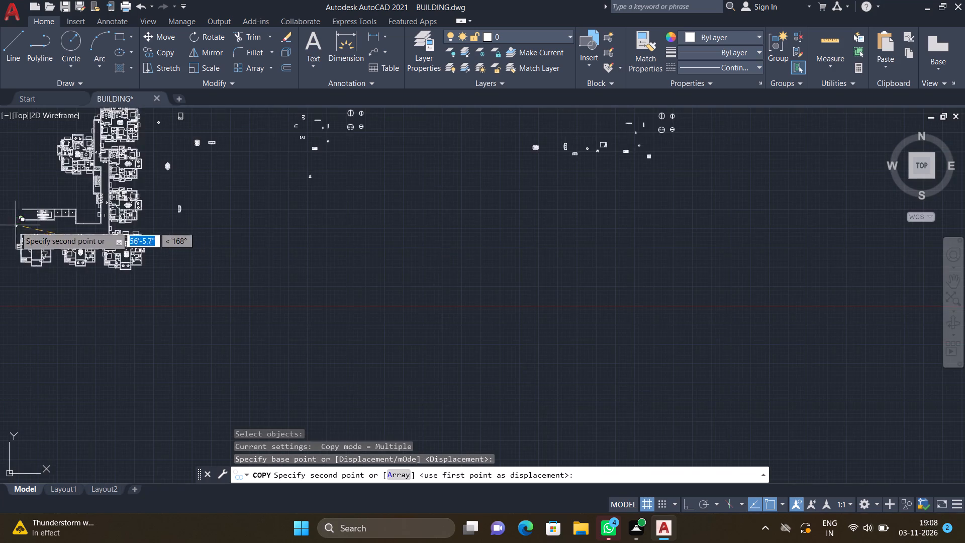
scroll(13, 238, "up", 5)
scroll(102, 216, "up", 3)
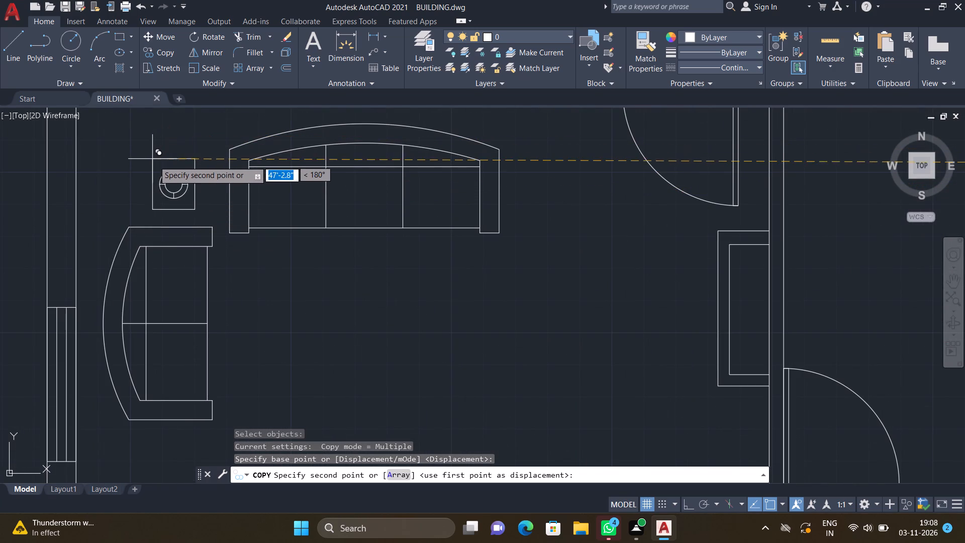
left_click(159, 162)
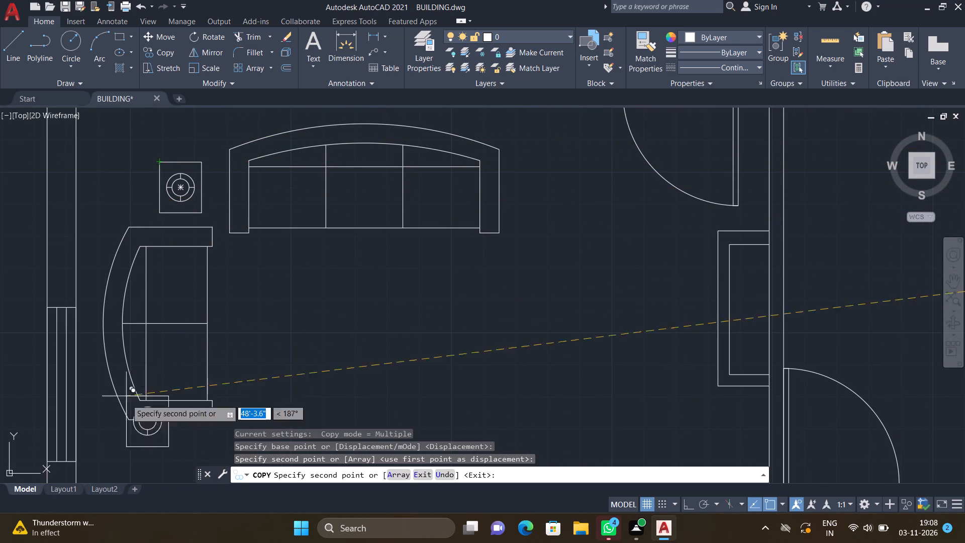
Place a second copy of the side table just south of the new flat's two-seat sofa.
scroll(131, 426, "down", 2)
scroll(136, 439, "up", 3)
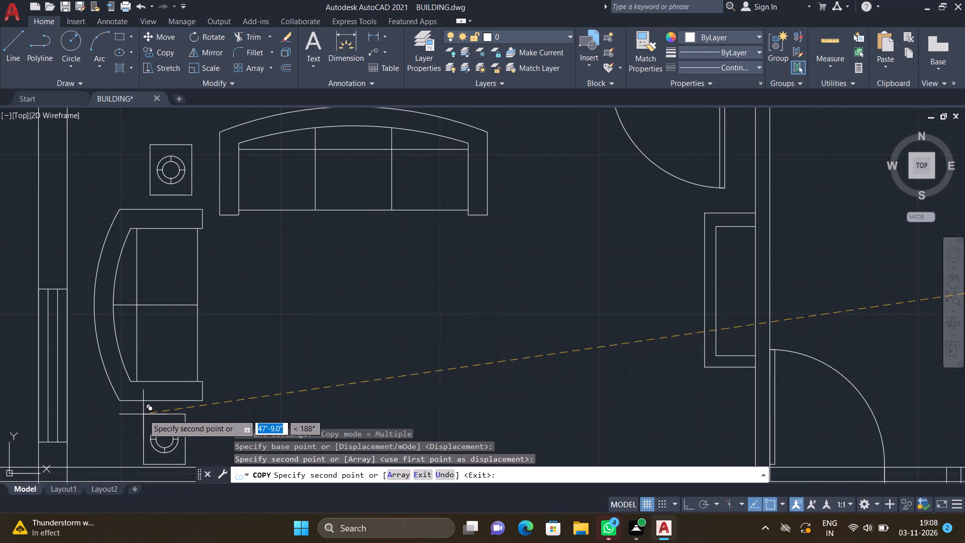
left_click(147, 409)
key("Return")
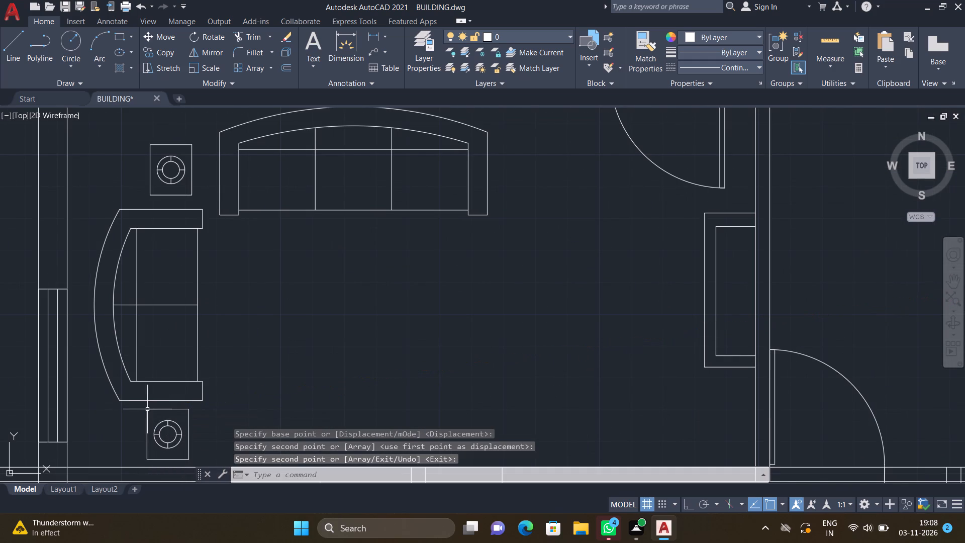
Copy the western armchair south of the round table in the furnished flat's drawing room.
scroll(152, 409, "down", 5)
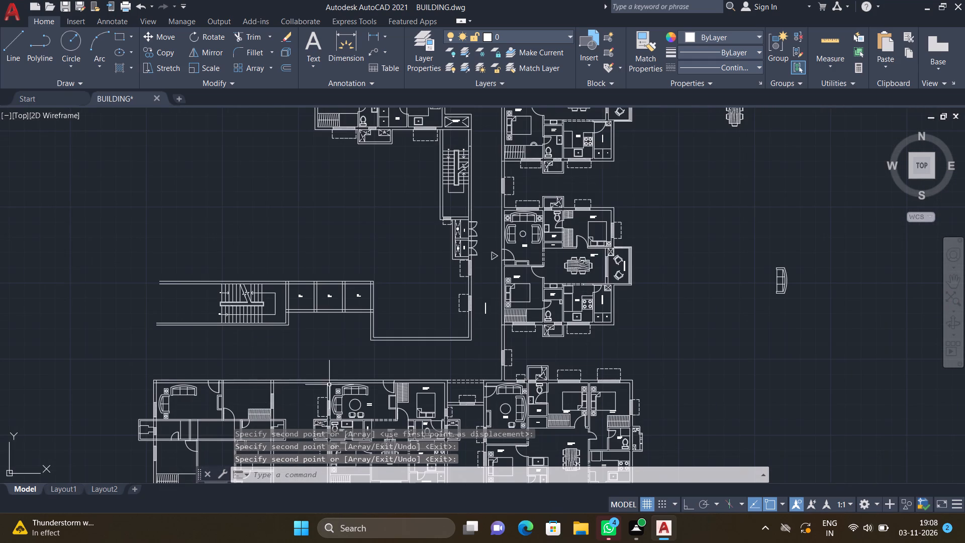
scroll(339, 433, "up", 8)
scroll(395, 344, "up", 2)
type("CO")
key("Return")
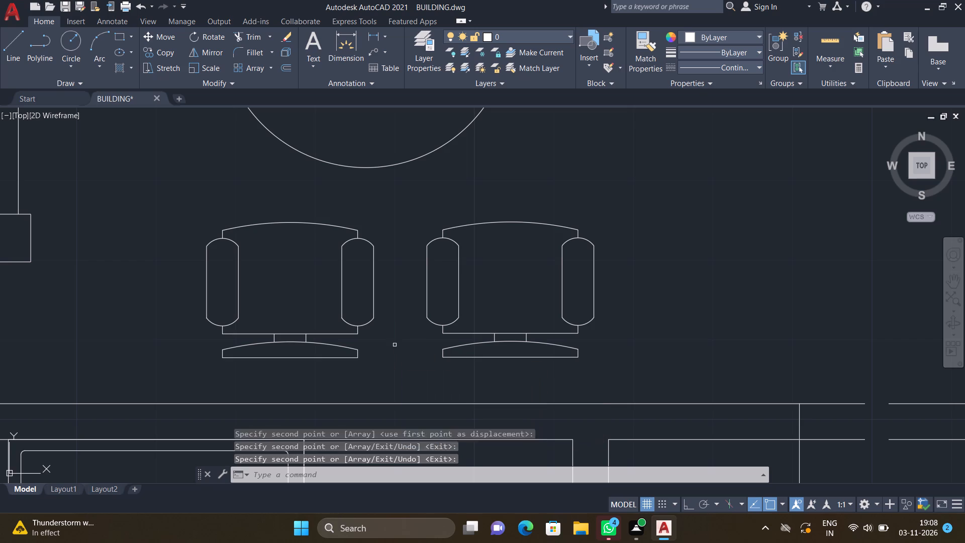
left_click(372, 382)
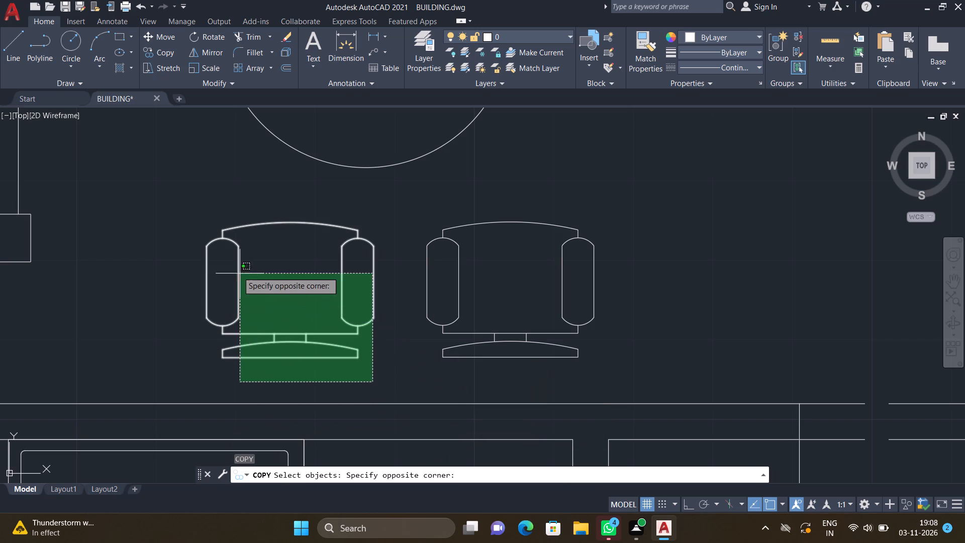
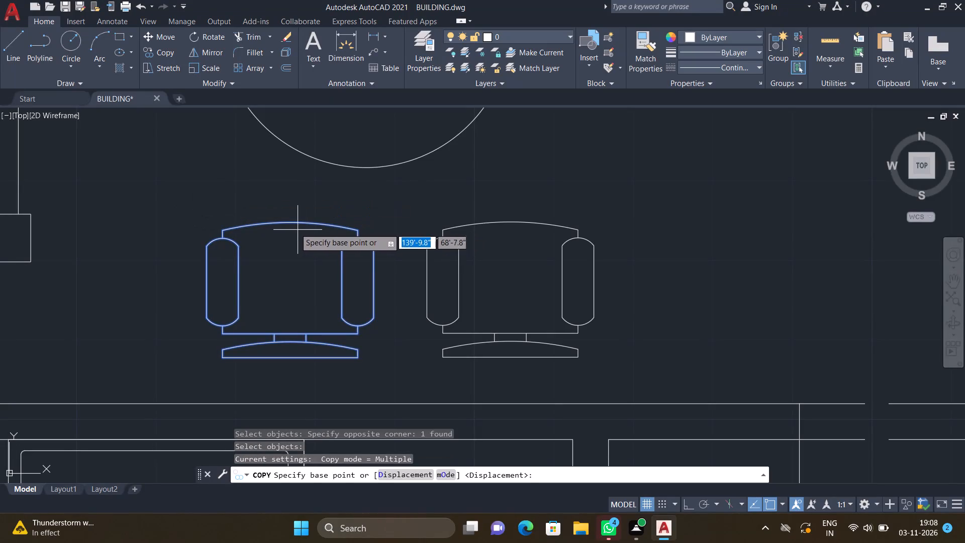
Place two armchair copies side by side in the new flat's northwest room, east of the southern side table and facing north.
left_click(292, 223)
scroll(286, 263, "down", 6)
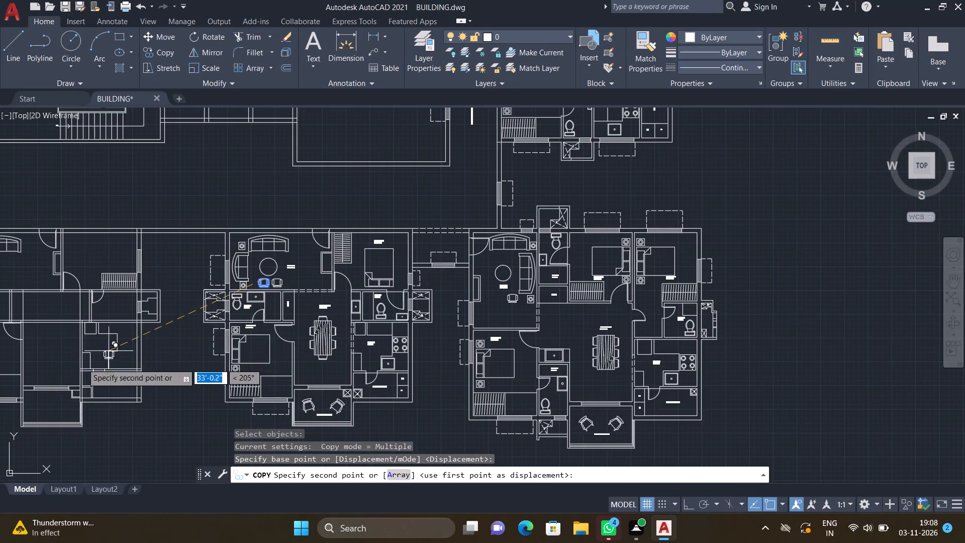
scroll(50, 371, "up", 1)
scroll(4, 330, "down", 5)
scroll(0, 308, "up", 4)
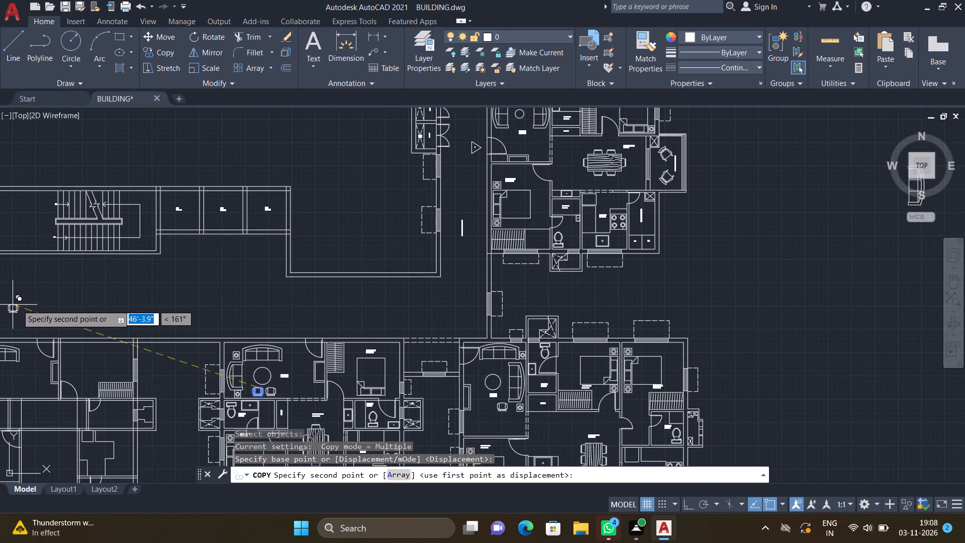
scroll(62, 305, "down", 4)
scroll(26, 300, "up", 3)
scroll(161, 395, "up", 2)
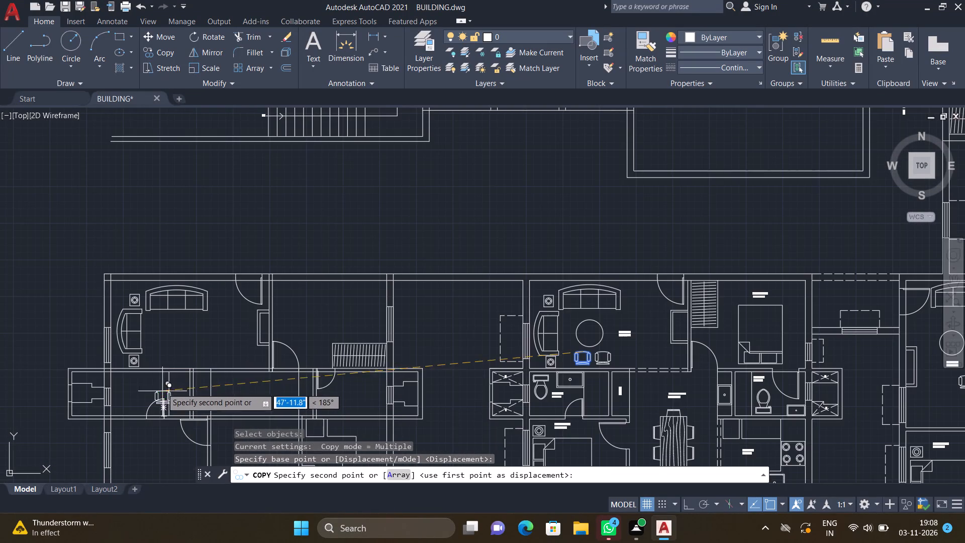
scroll(155, 368, "up", 3)
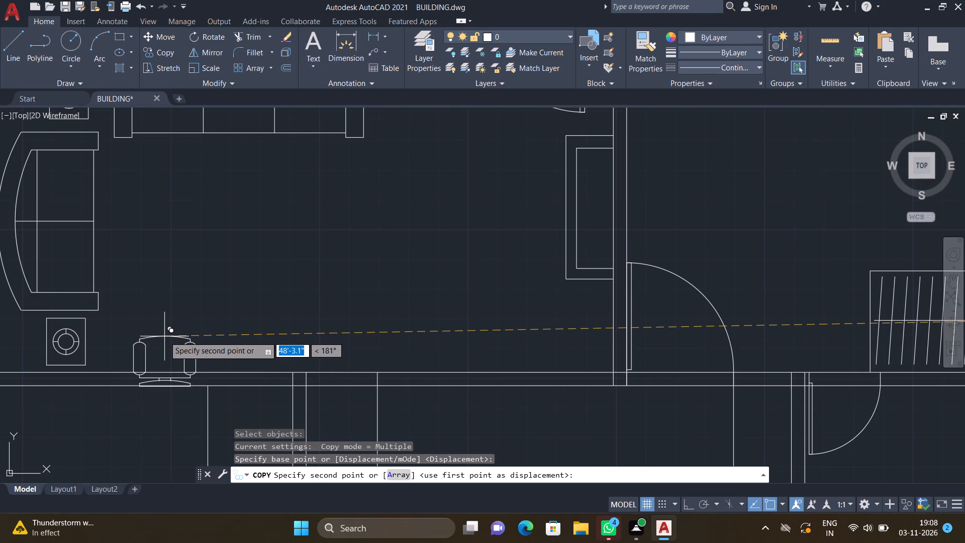
scroll(169, 332, "up", 1)
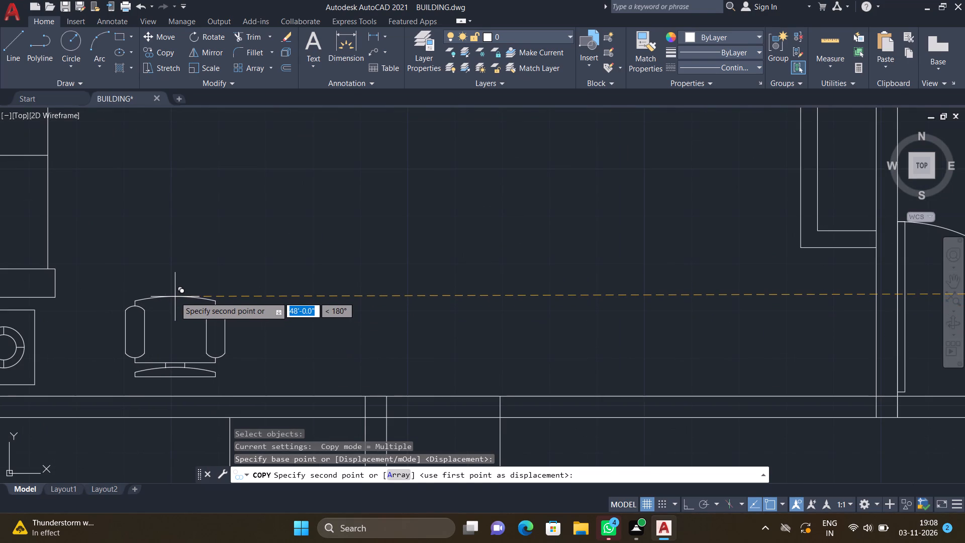
left_click(174, 297)
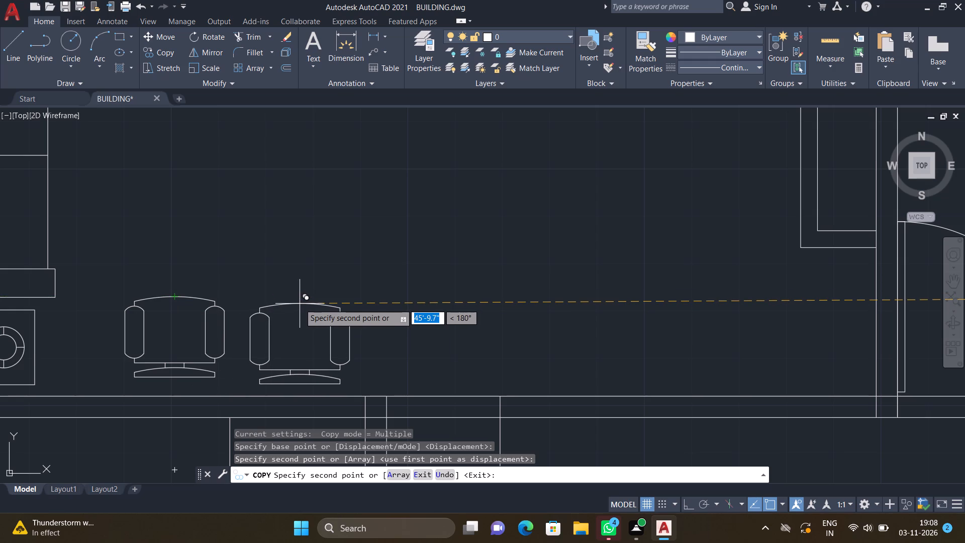
double_click(300, 302)
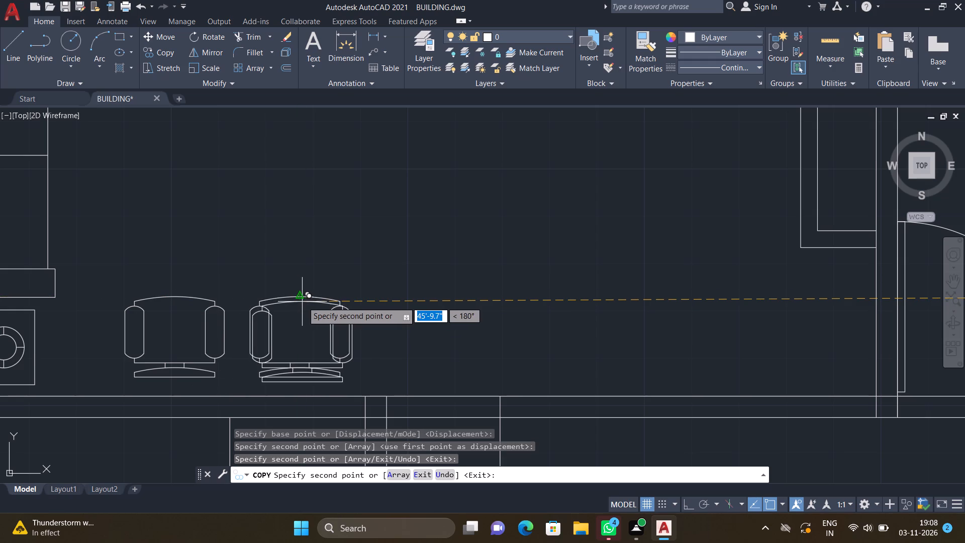
key("Return")
Draw a circle as the round centre table between the two sofas and the armchairs in the new northwest room.
scroll(308, 300, "down", 2)
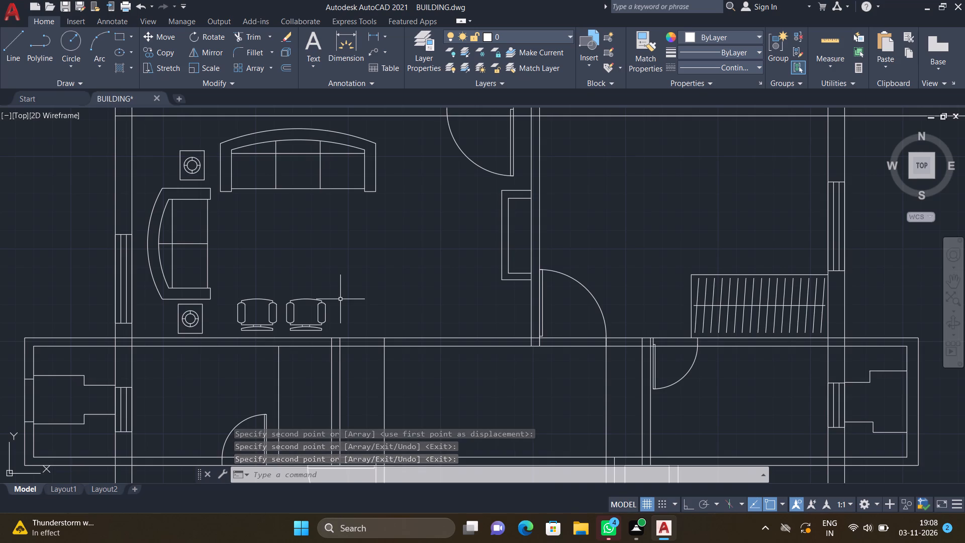
scroll(339, 302, "down", 2)
scroll(327, 287, "up", 3)
key("c")
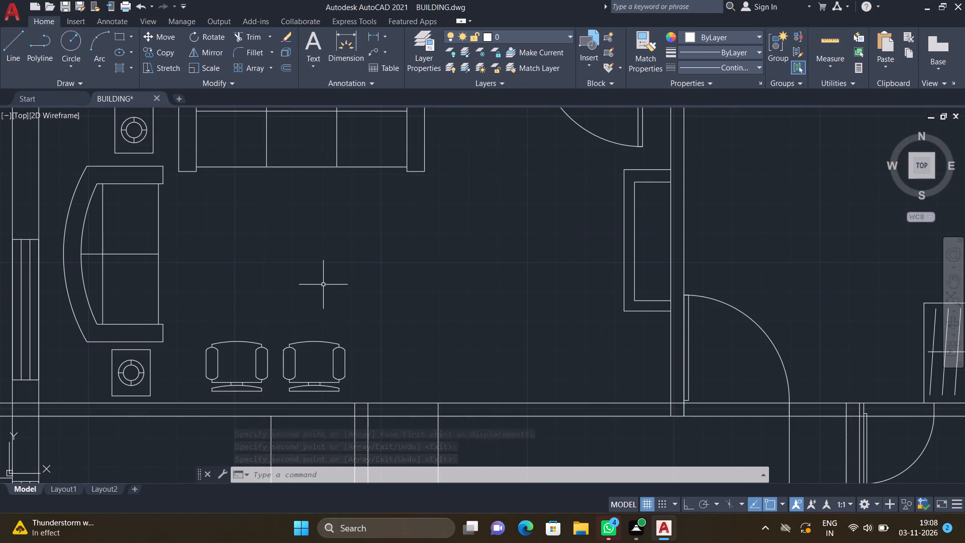
key("Return")
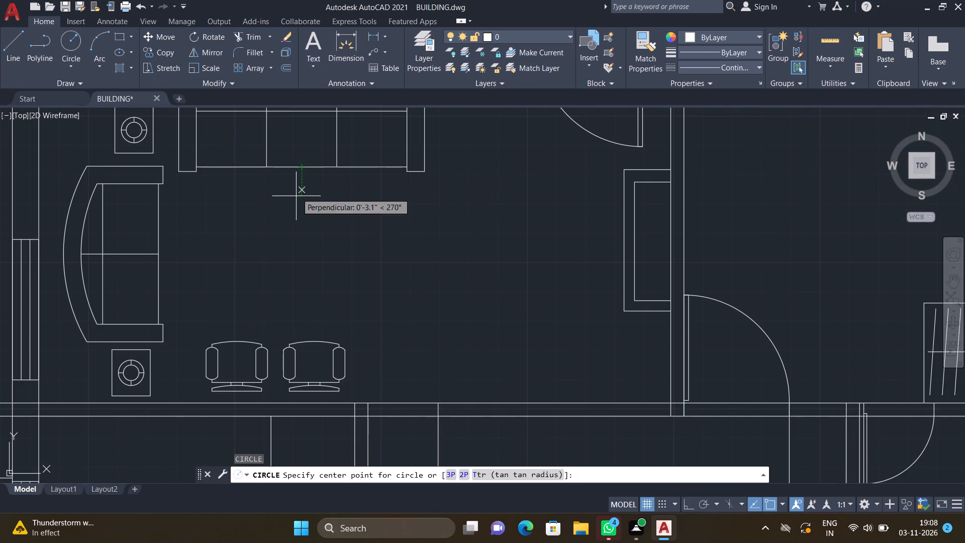
left_click_drag(272, 255, 278, 259)
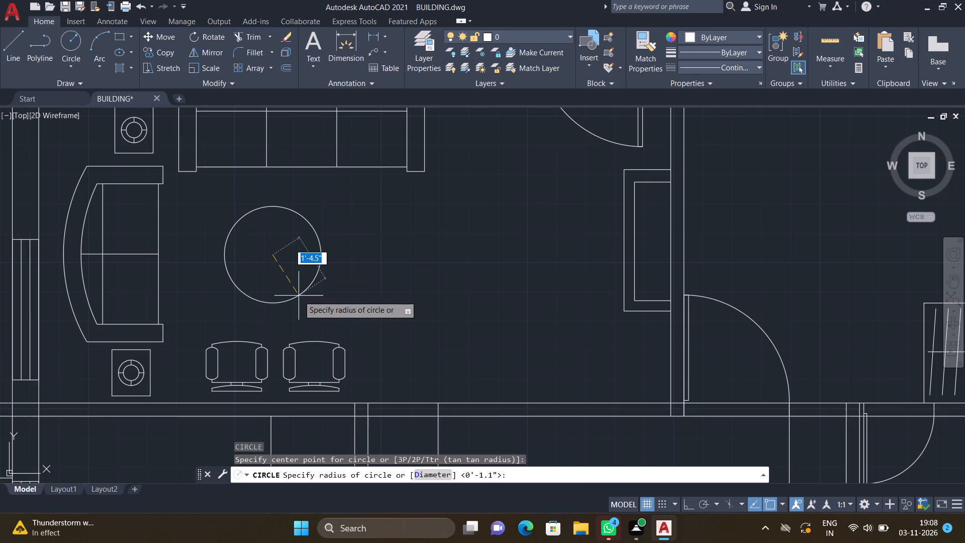
left_click(295, 291)
Copy the WC from the furnished flat's M.TOILET to the new flat's west toilet, against its north wall near the window.
scroll(245, 263, "down", 2)
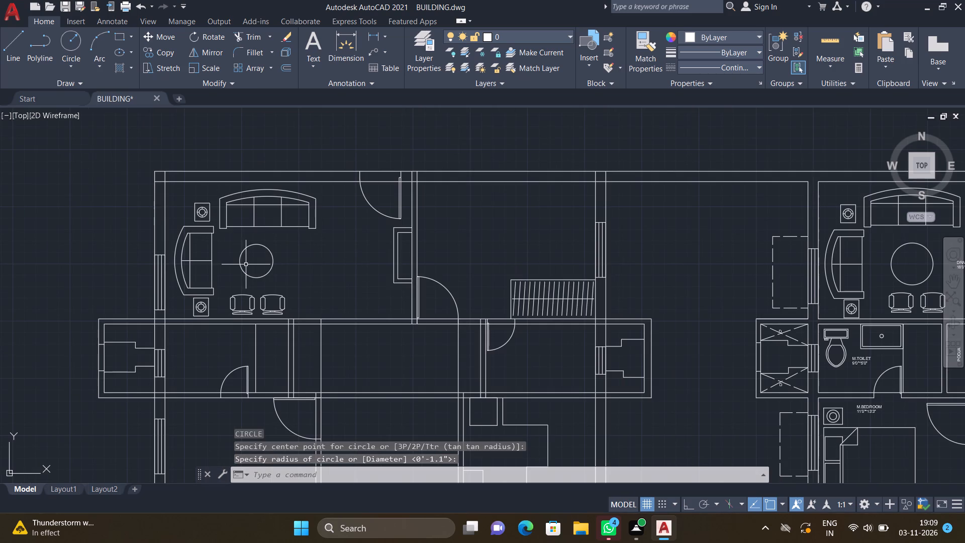
scroll(260, 285, "down", 3)
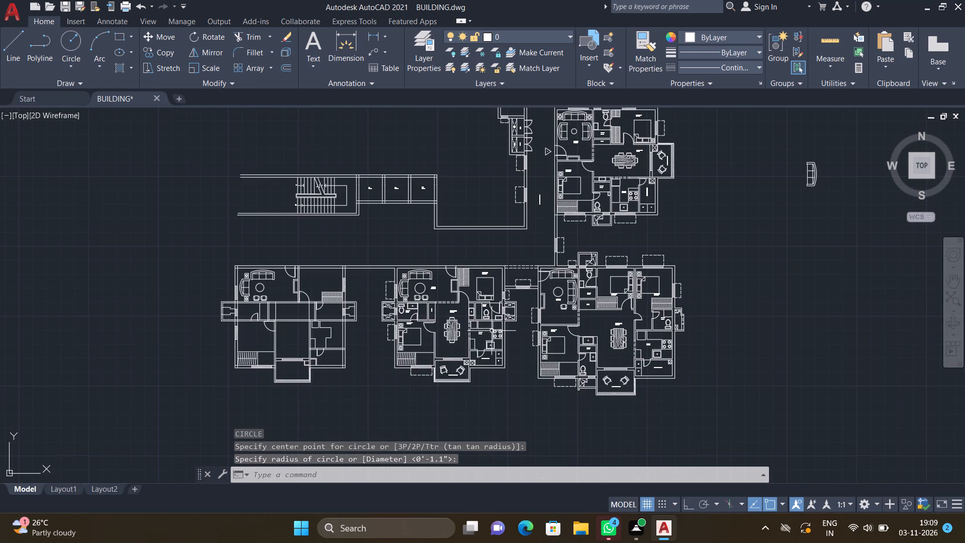
scroll(415, 316, "up", 5)
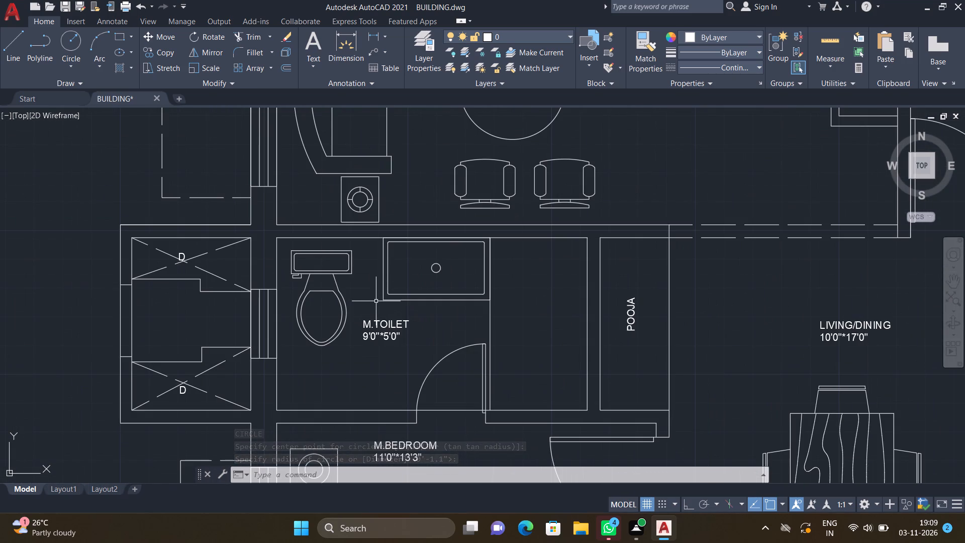
type("CO")
key("Return")
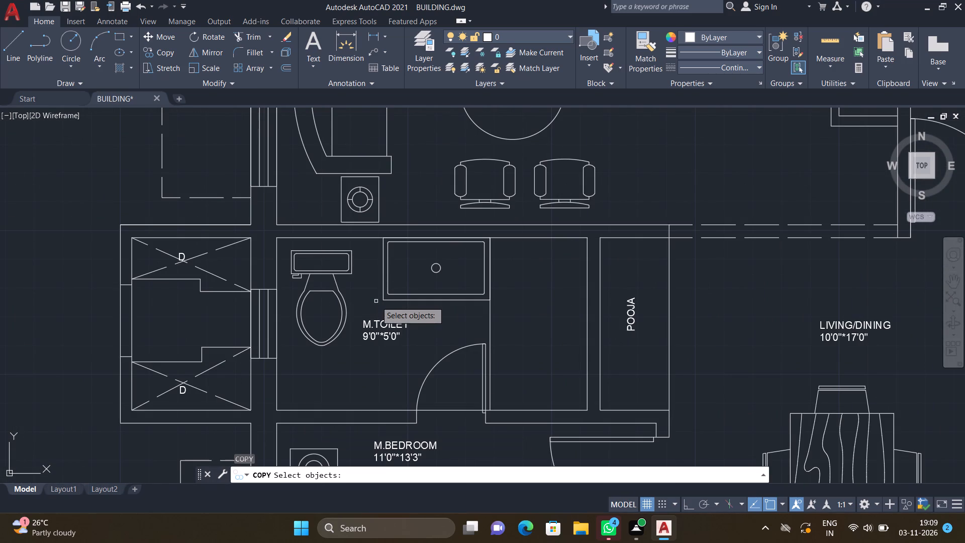
left_click(345, 301)
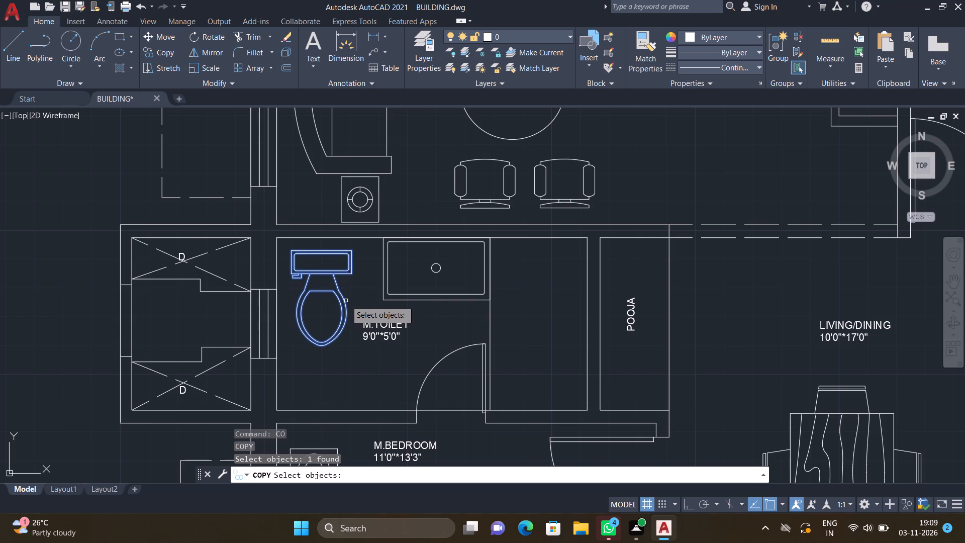
key("Return")
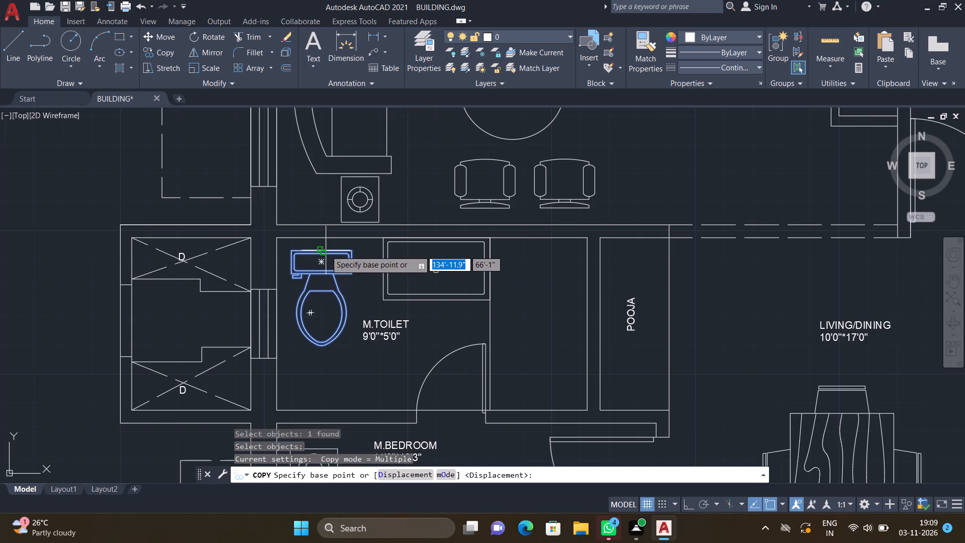
left_click(325, 250)
scroll(264, 291, "down", 5)
scroll(96, 342, "down", 1)
scroll(14, 339, "up", 5)
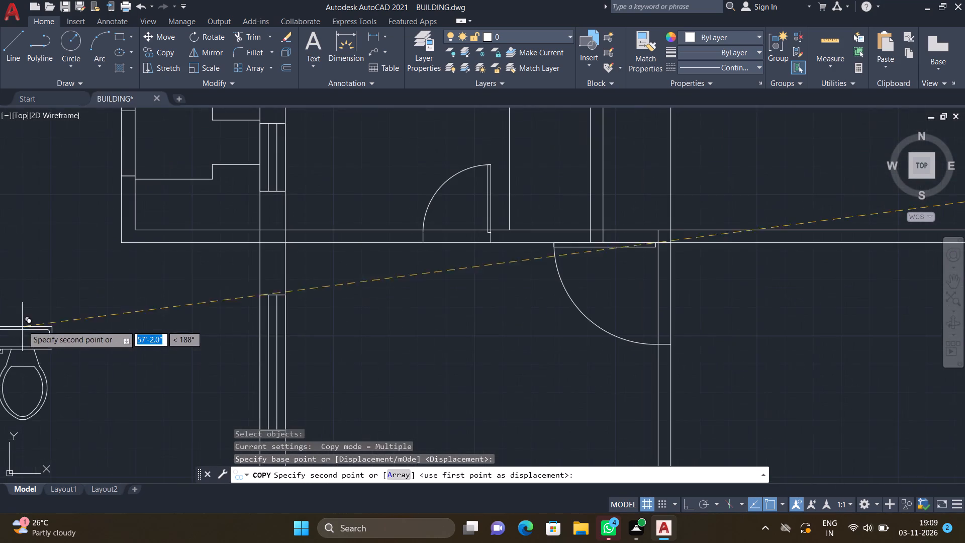
scroll(165, 217, "down", 3)
scroll(208, 187, "up", 2)
left_click(197, 177)
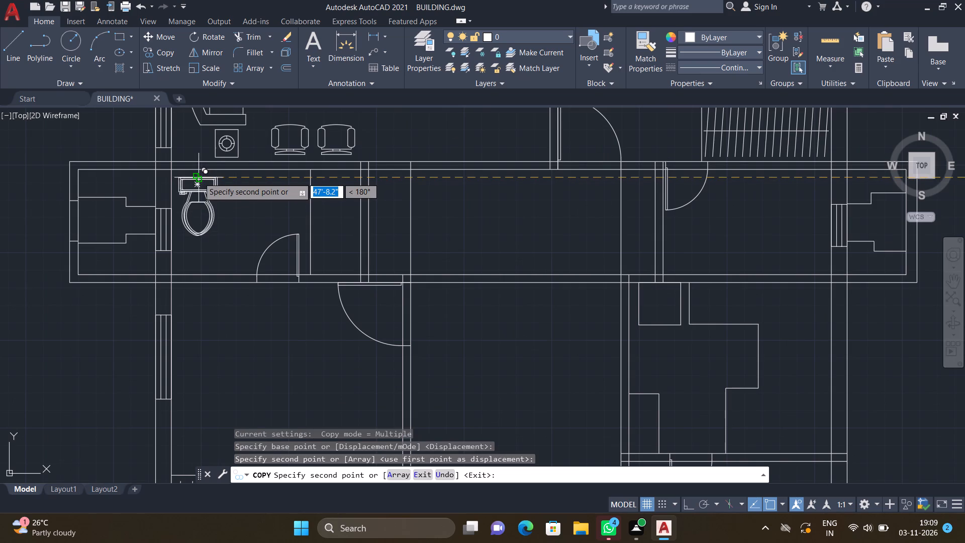
key("Return")
Copy the WC from the furnished flat's TOILET-1 to the new flat's east toilet, backing onto its south wall.
scroll(253, 213, "down", 5)
scroll(410, 231, "up", 3)
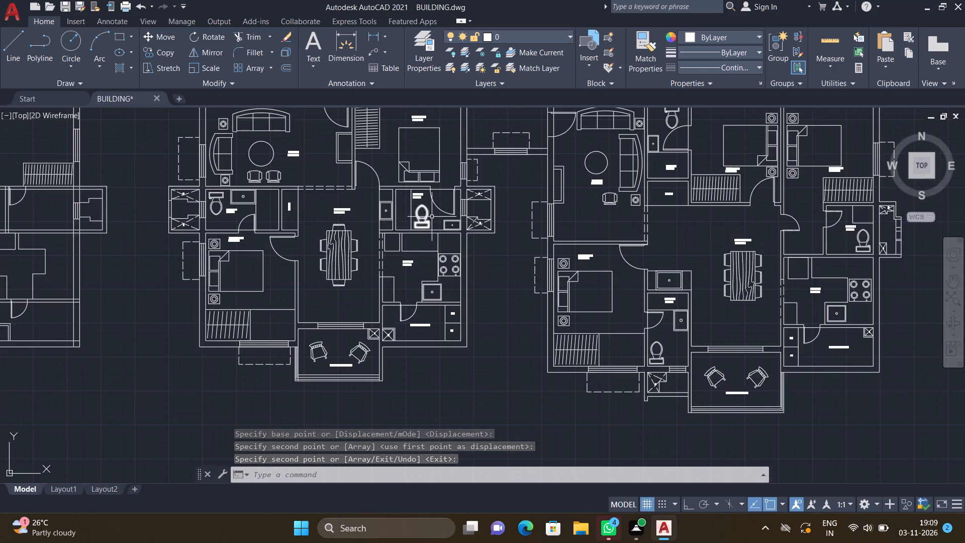
scroll(431, 219, "up", 3)
type("CO")
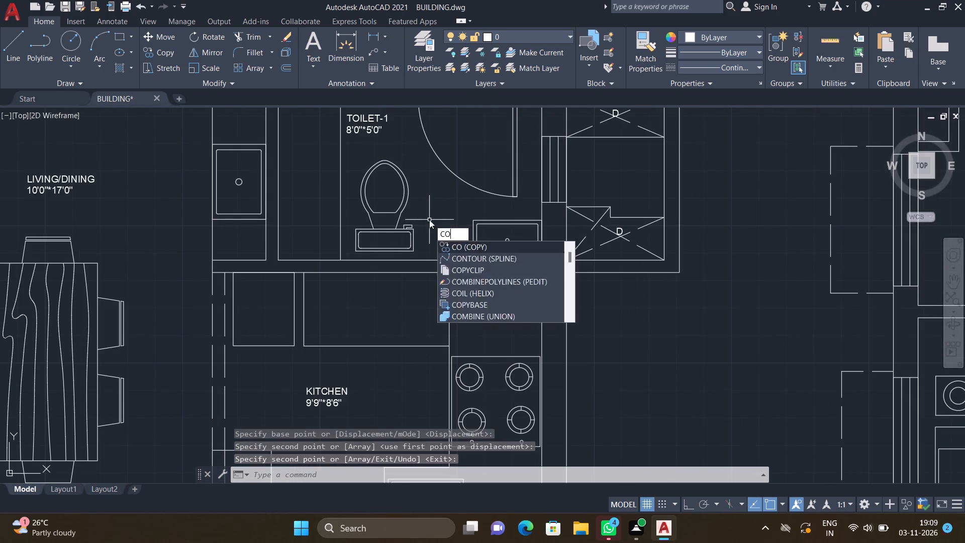
key("Return")
left_click(412, 245)
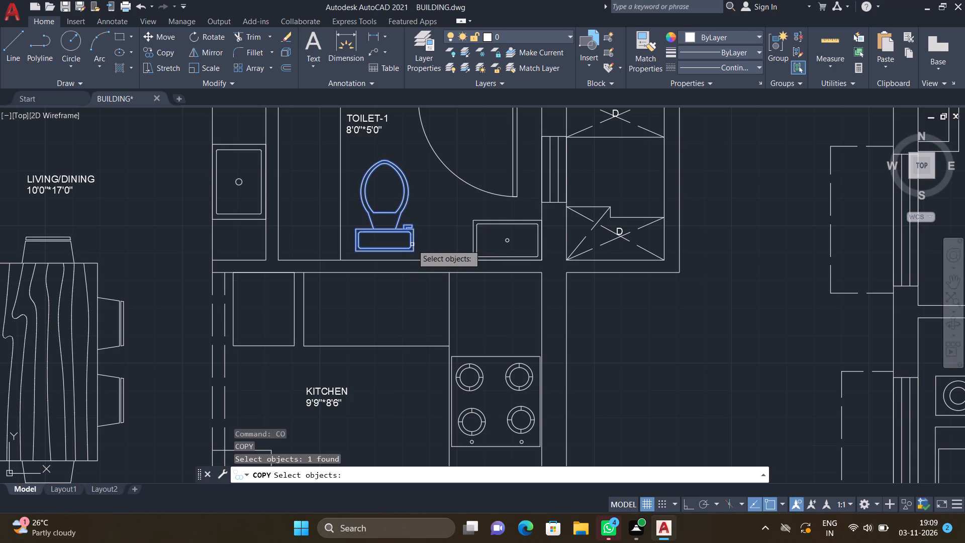
key("Return")
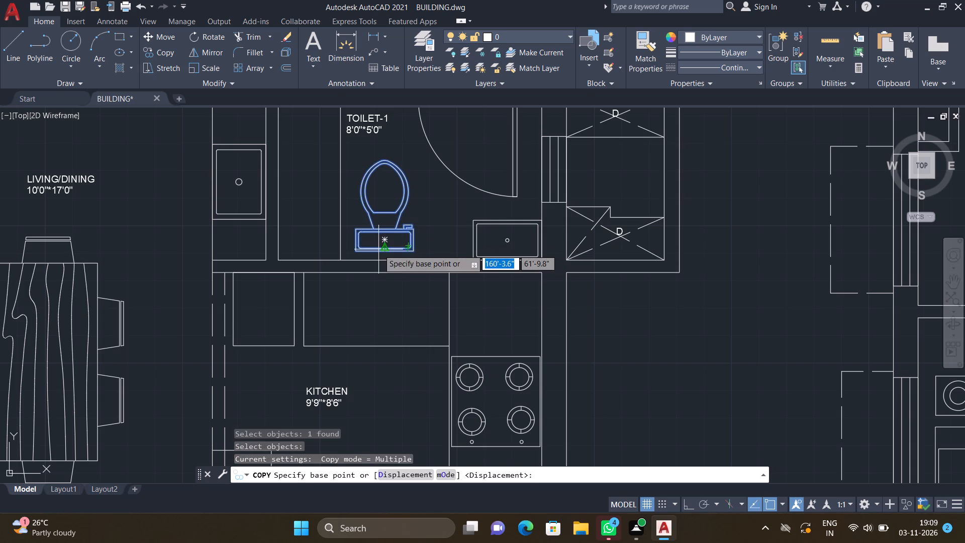
left_click(385, 250)
scroll(372, 262, "down", 4)
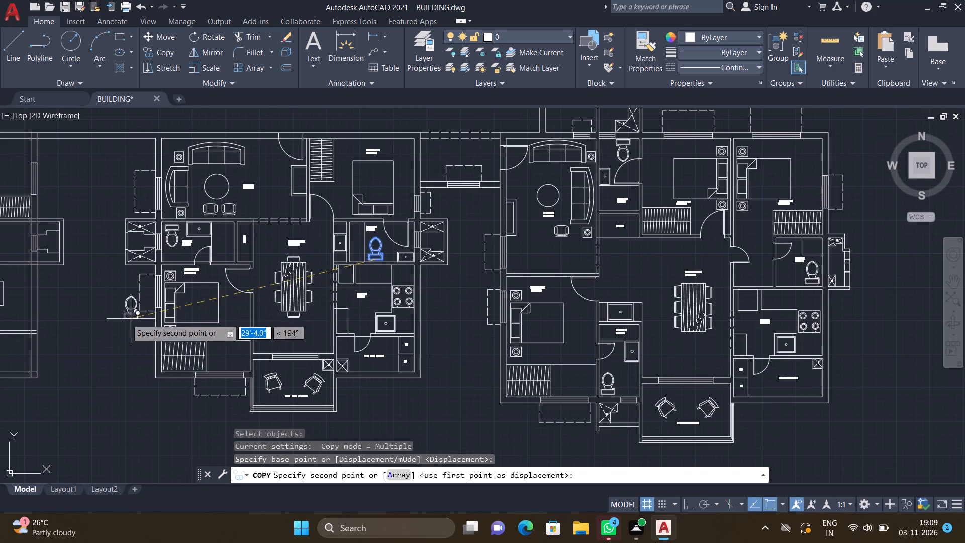
scroll(124, 319, "up", 3)
scroll(106, 324, "down", 5)
scroll(11, 321, "up", 3)
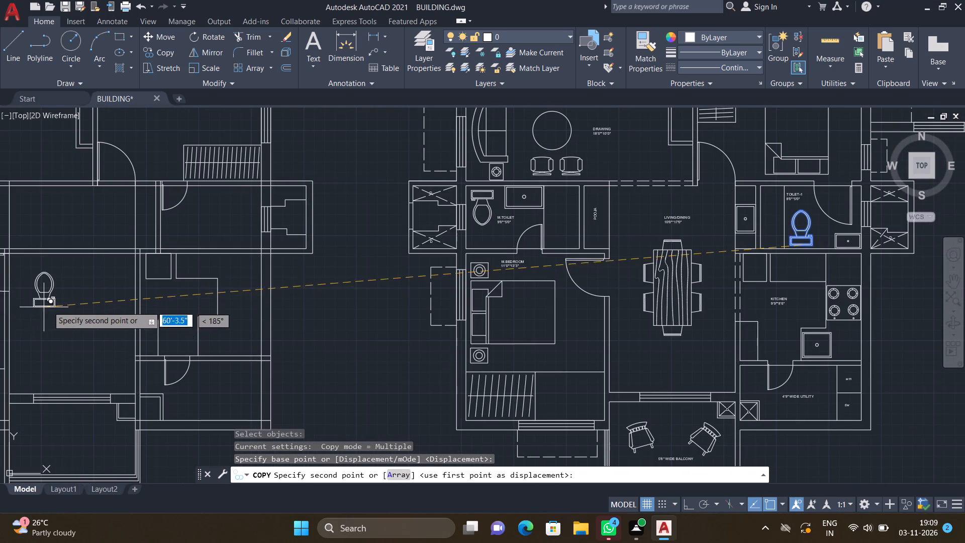
scroll(96, 284, "down", 2)
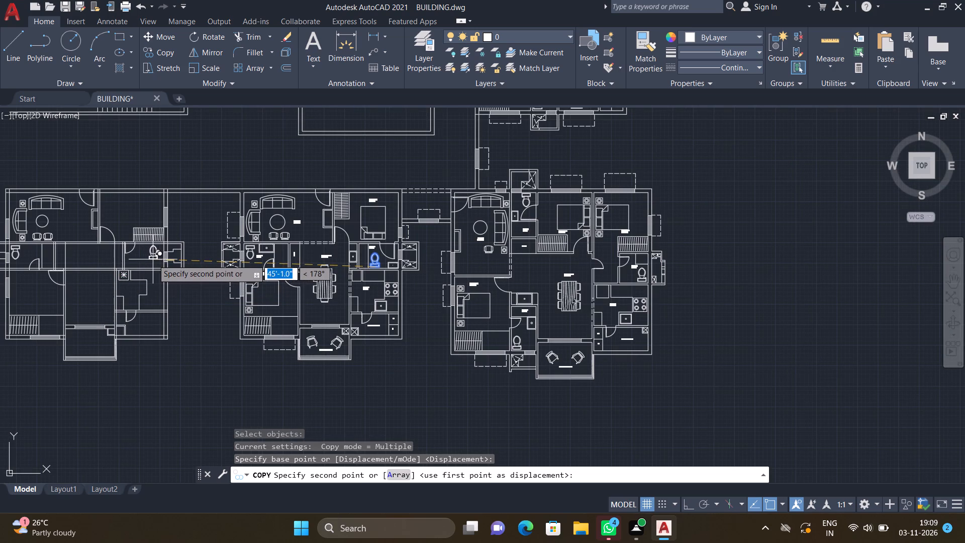
scroll(151, 262, "up", 2)
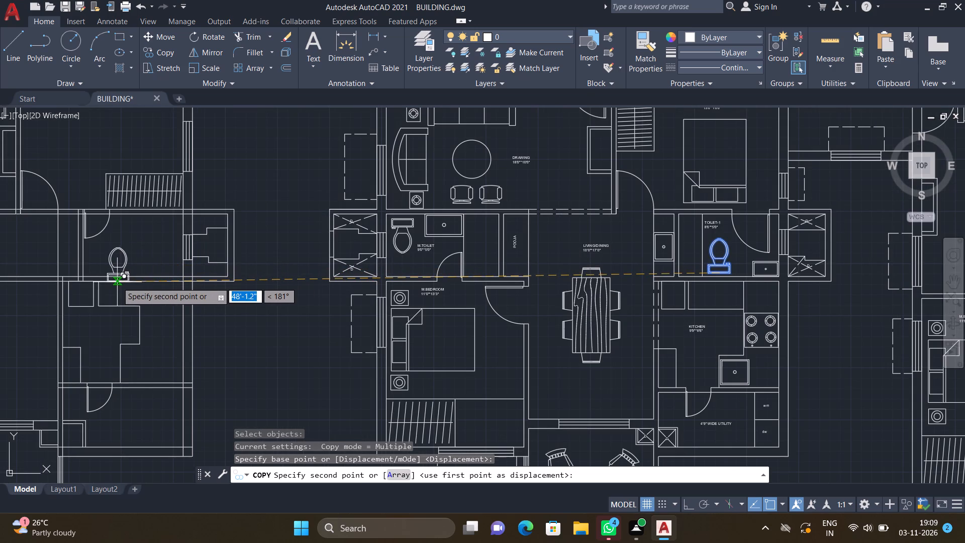
scroll(125, 268, "up", 2)
scroll(127, 270, "down", 1)
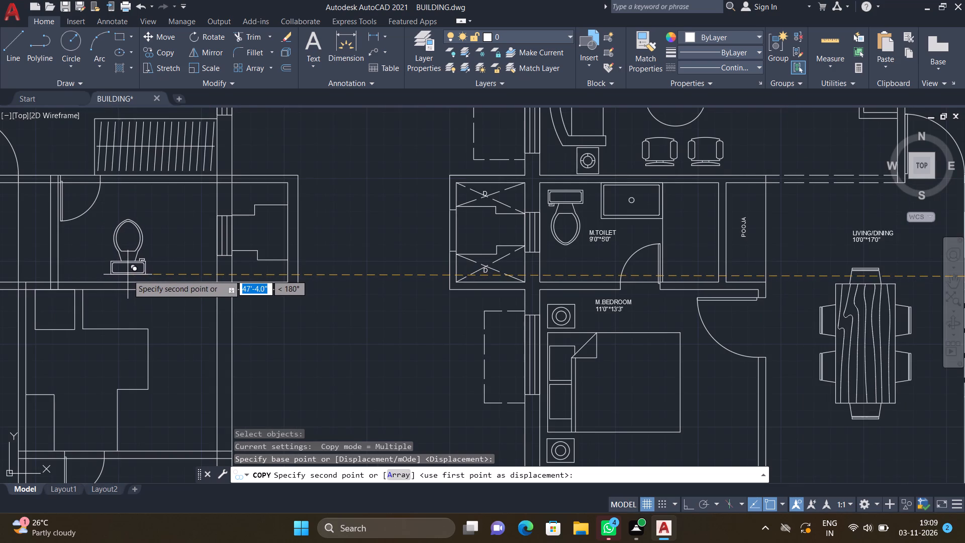
left_click(127, 275)
key("Return")
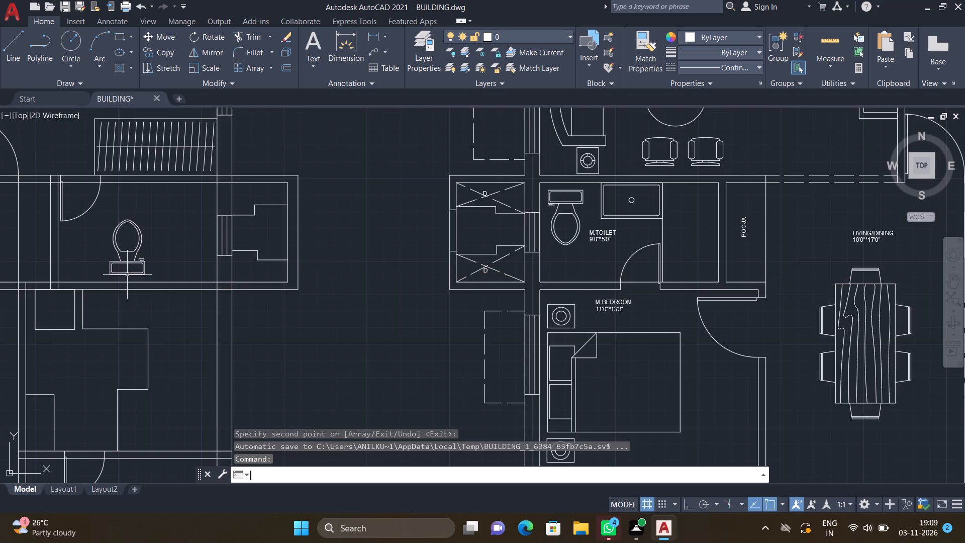
With Ortho on, draw a vertical line about 5'-8" long across the new east toilet, between the WC and the window.
key("l")
key("Return")
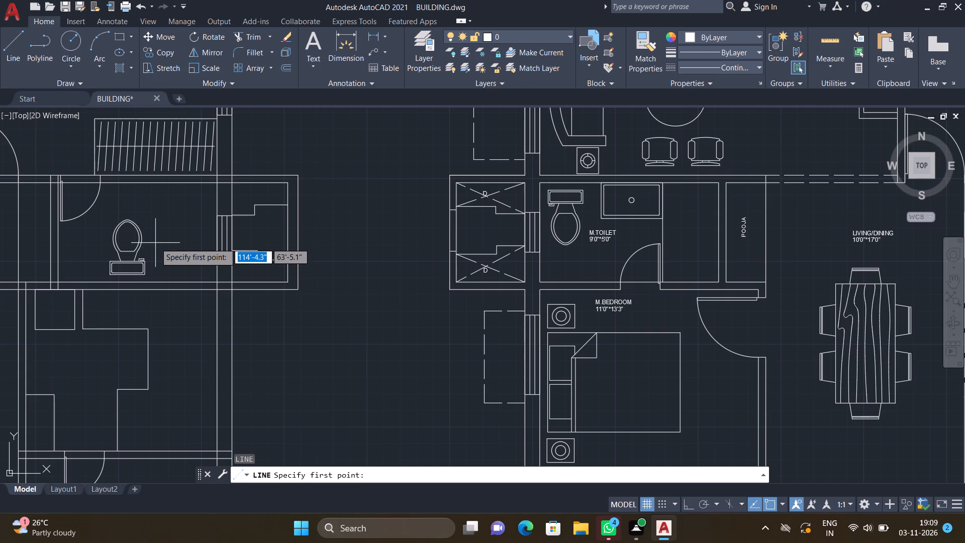
key("F8")
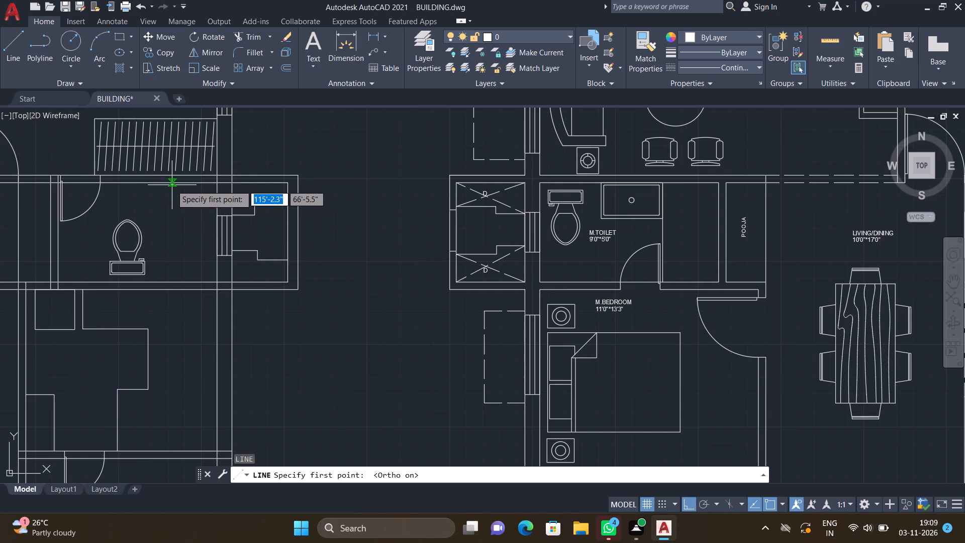
scroll(170, 179, "up", 1)
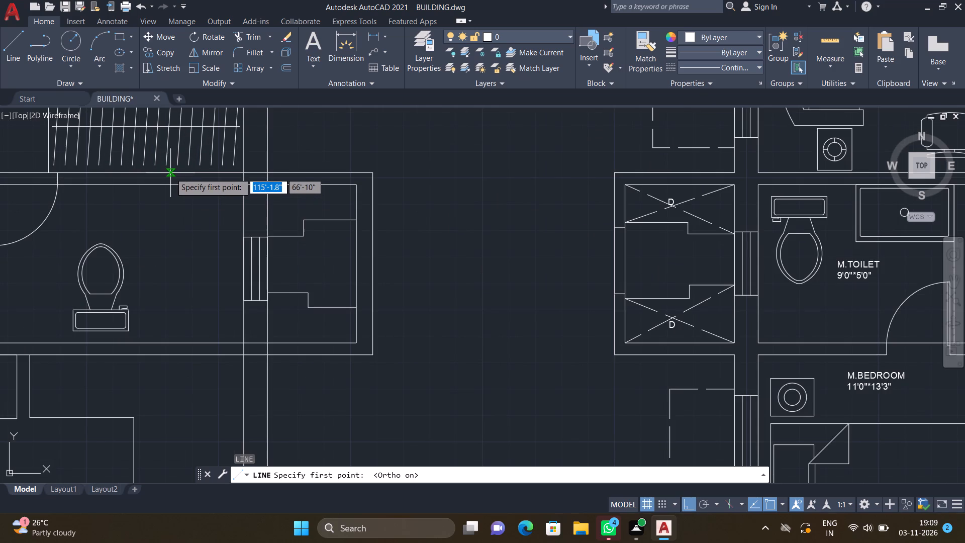
left_click(171, 172)
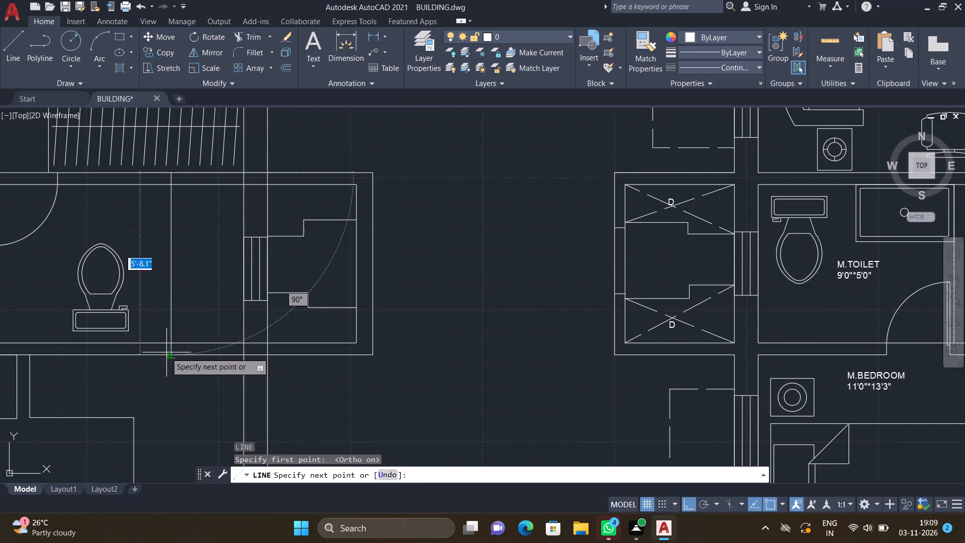
left_click(170, 354)
key("Return")
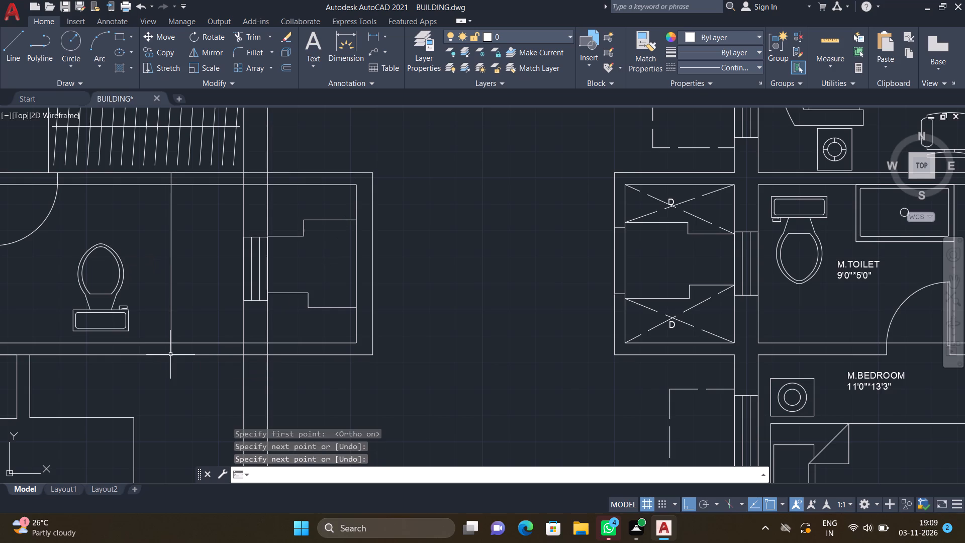
scroll(162, 331, "down", 2)
scroll(135, 325, "up", 2)
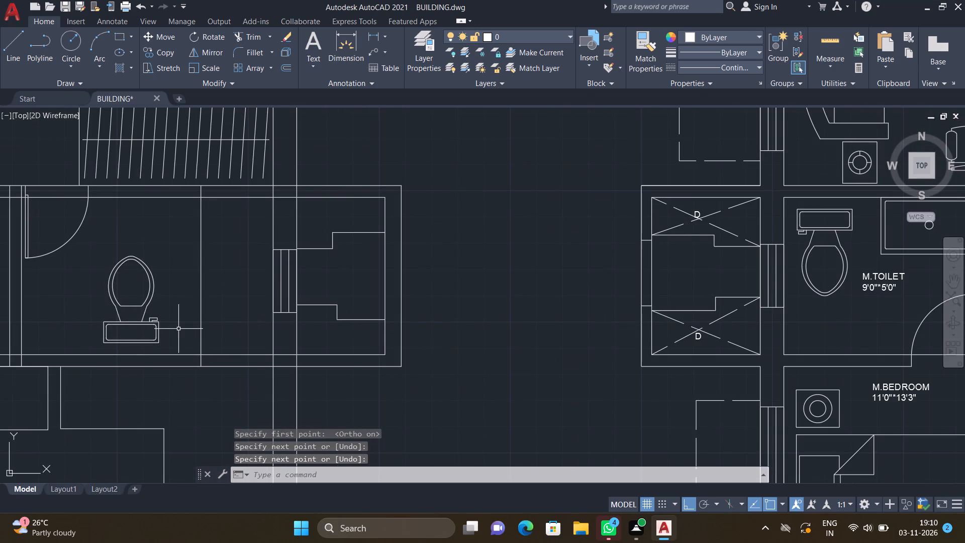
Move the WC in the new east toilet a little east along the south wall, closer to the vertical partition line.
key("m")
key("Return")
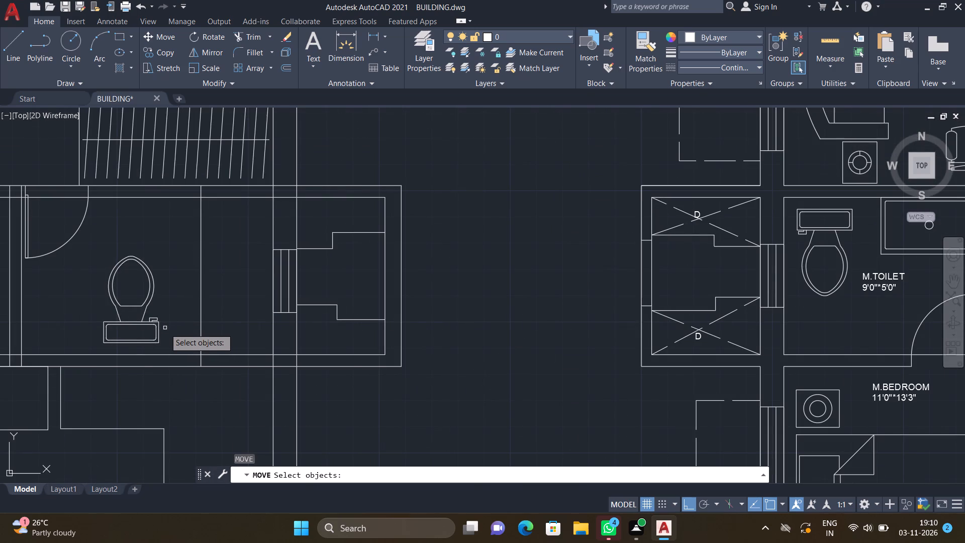
left_click(158, 331)
key("Return")
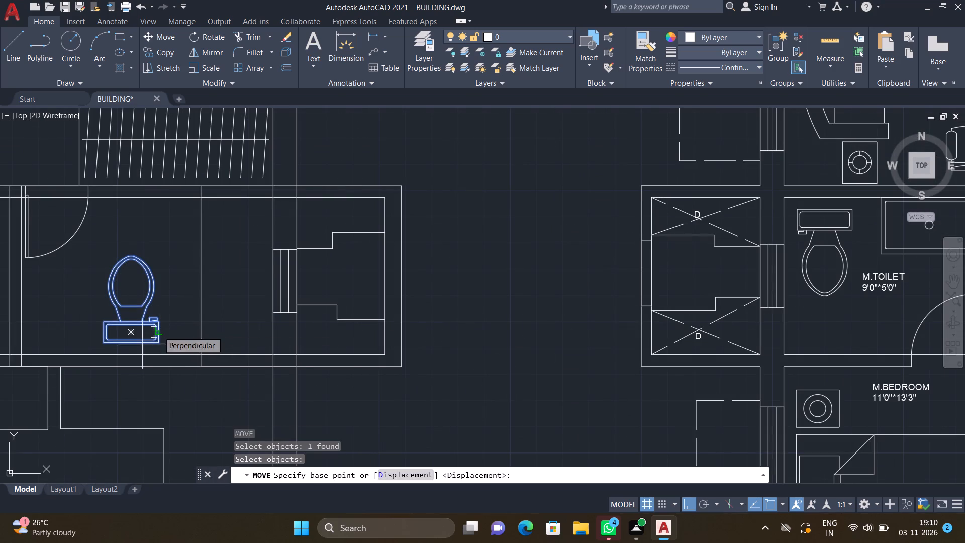
left_click(126, 342)
left_click(159, 345)
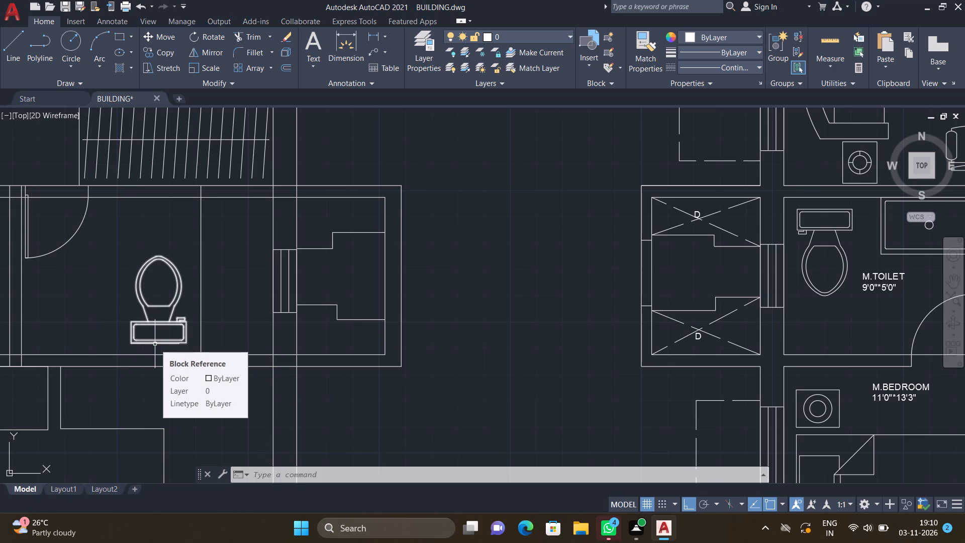
Copy the bed from the furnished flat's M.BEDROOM to the new southwest bedroom, headboard near the west wall, placing it with Ortho off.
scroll(156, 344, "down", 4)
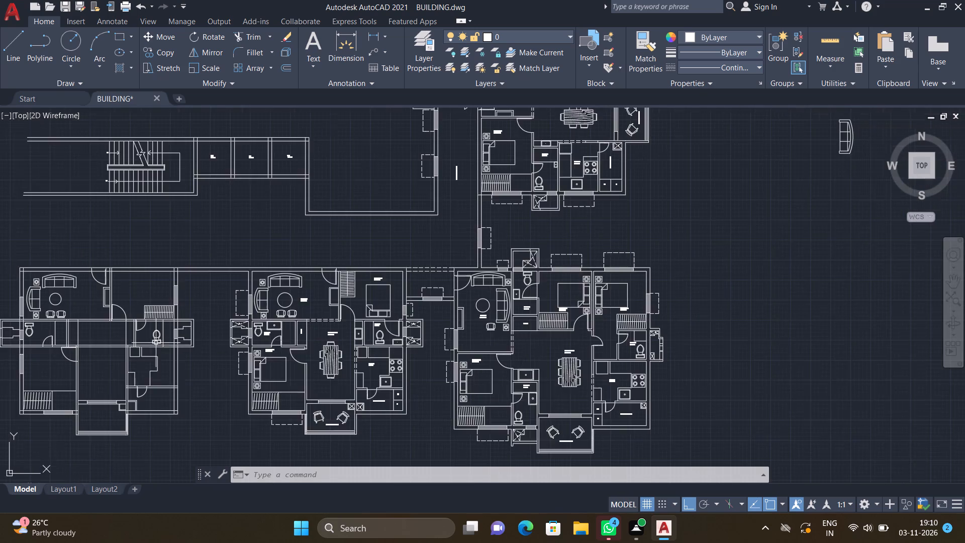
scroll(118, 381, "down", 1)
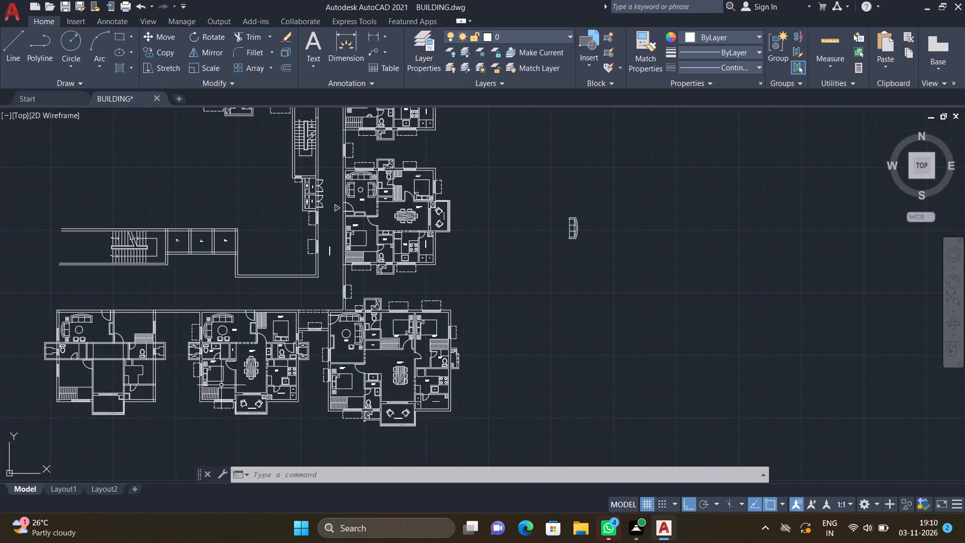
scroll(231, 384, "up", 3)
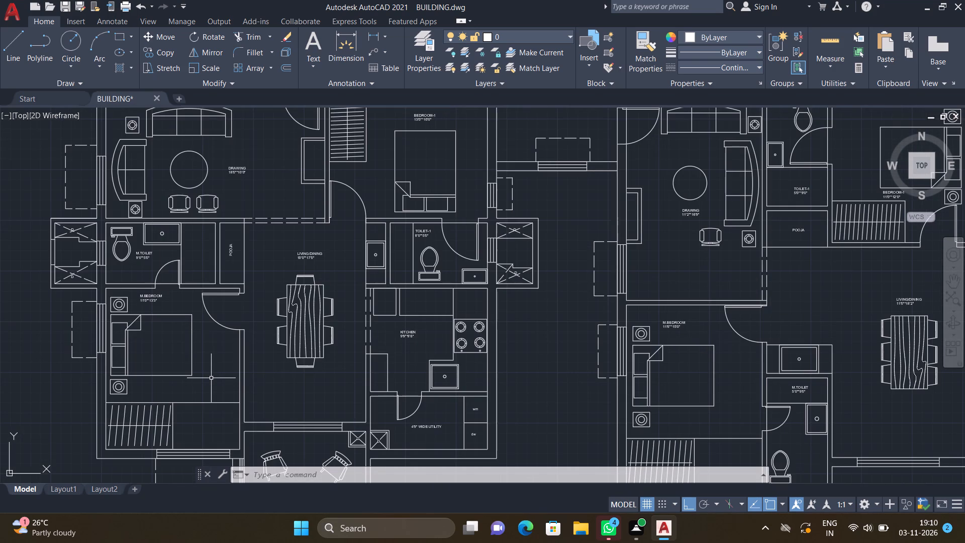
type("CO")
key("Return")
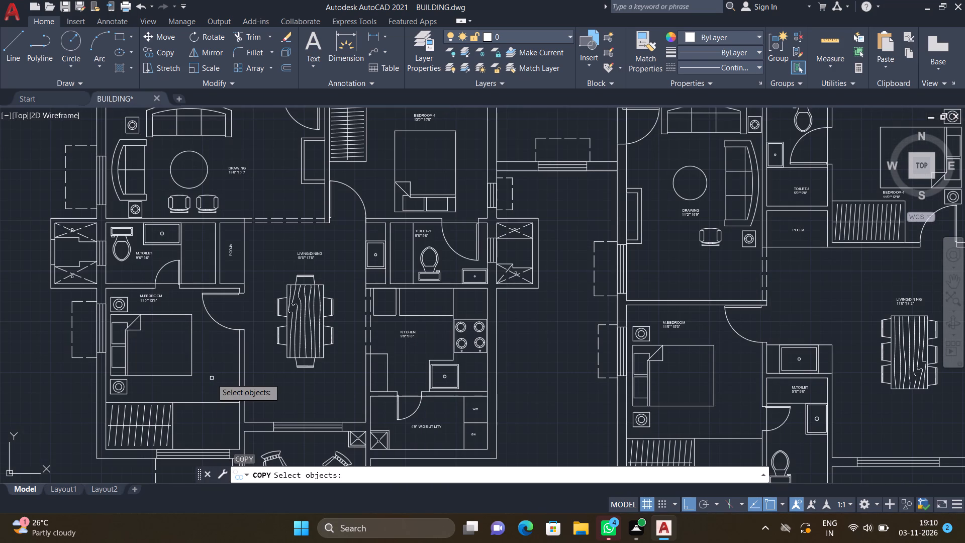
left_click(192, 342)
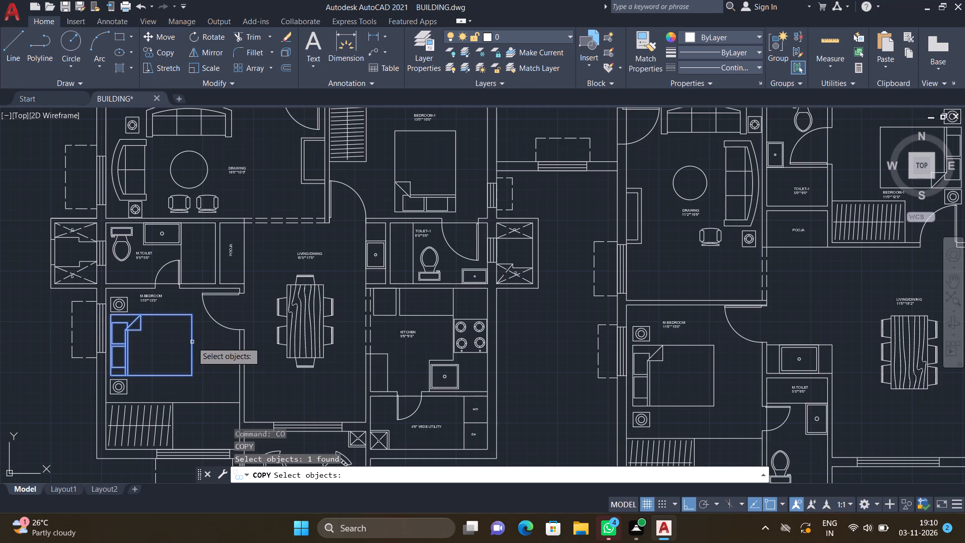
key("Return")
scroll(112, 372, "up", 3)
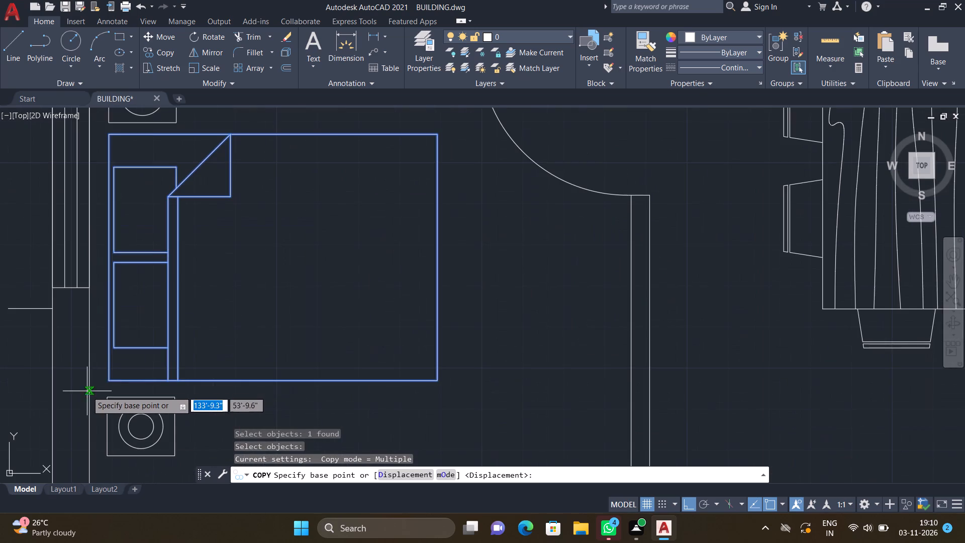
left_click(113, 379)
scroll(90, 402, "down", 6)
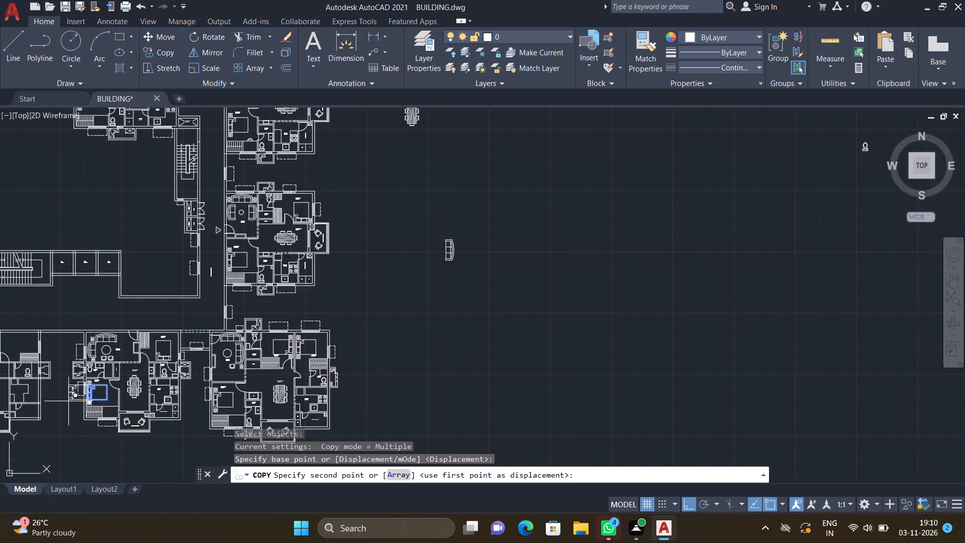
scroll(61, 402, "down", 5)
scroll(33, 408, "up", 5)
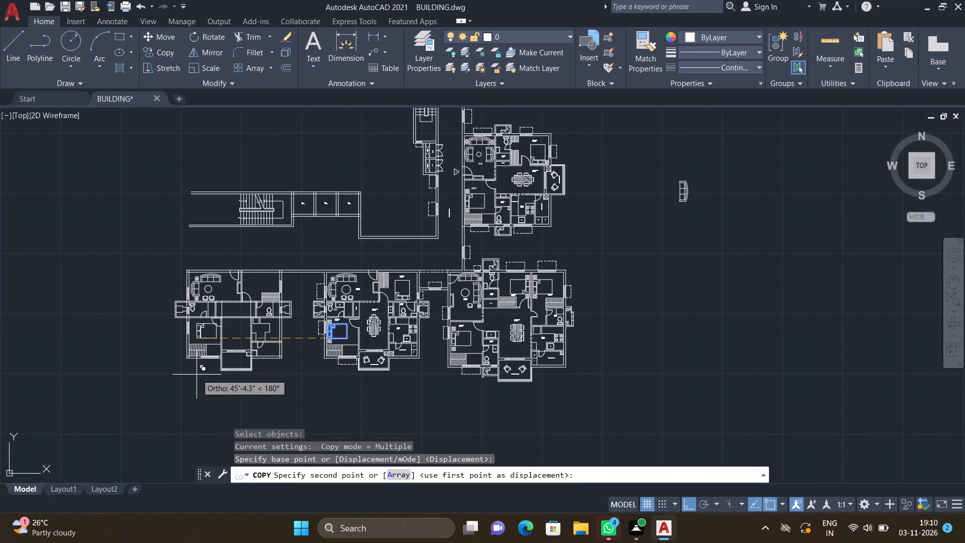
key("F8")
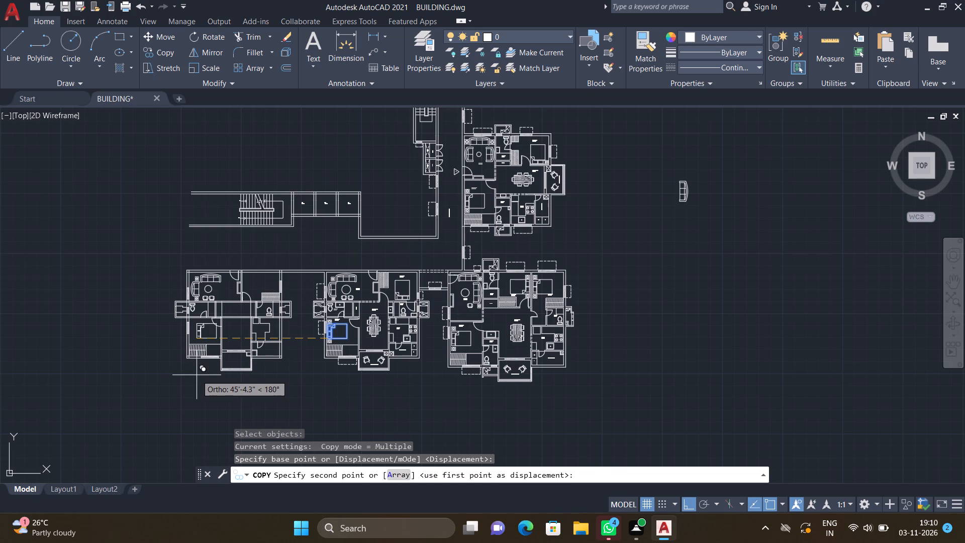
scroll(196, 356, "up", 3)
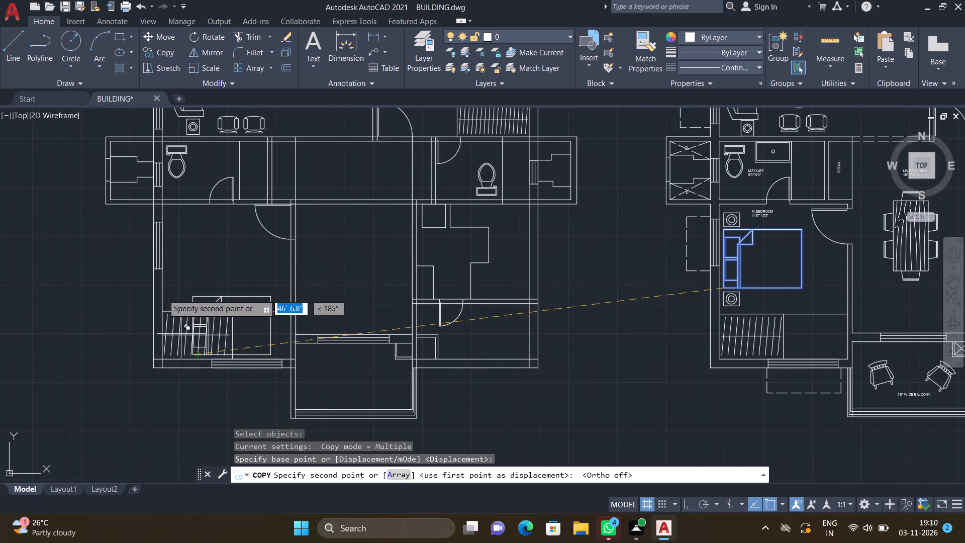
scroll(167, 277, "up", 3)
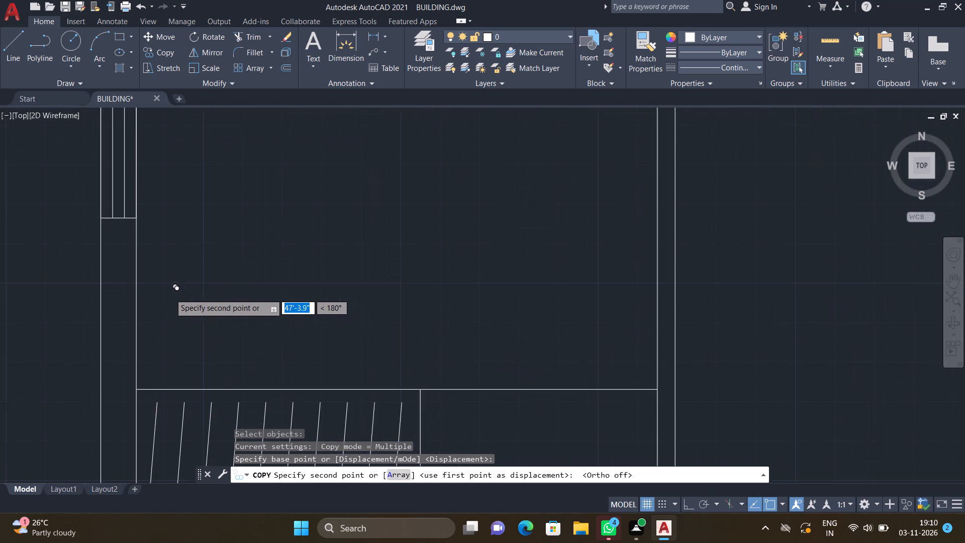
scroll(170, 294, "down", 2)
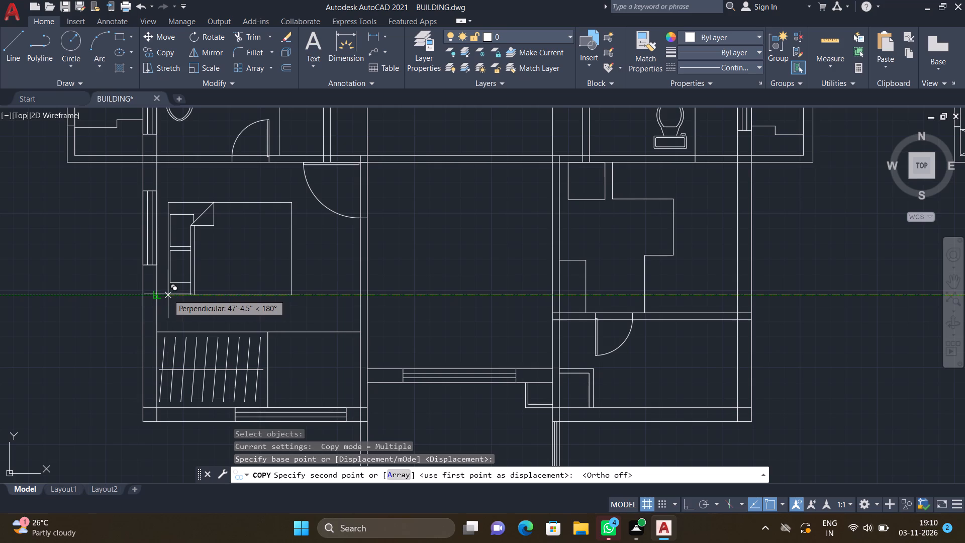
left_click(166, 293)
key("Return")
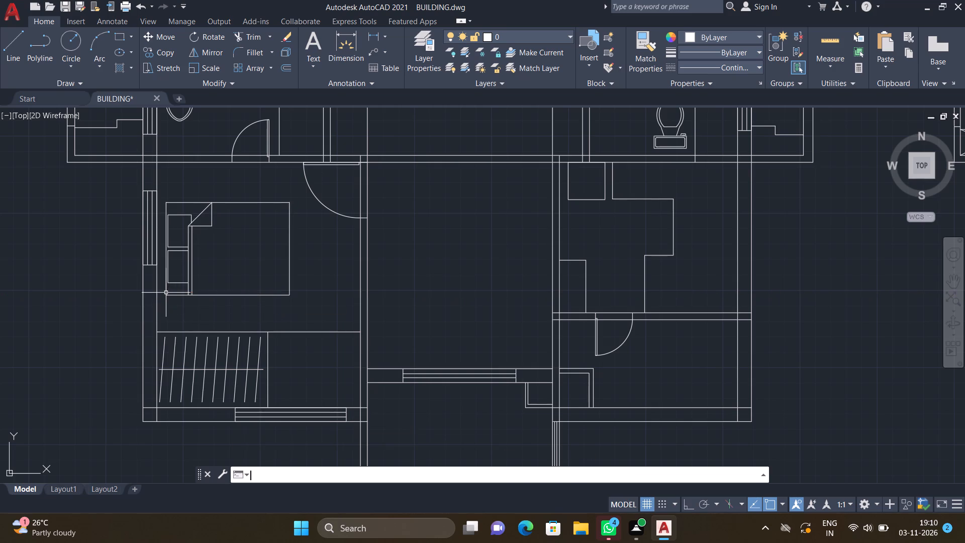
Copy the bedside table with its round lamp from the furnished M.BEDROOM to the south side of the new bed, aligned with its headboard.
scroll(171, 287, "down", 2)
scroll(270, 270, "down", 2)
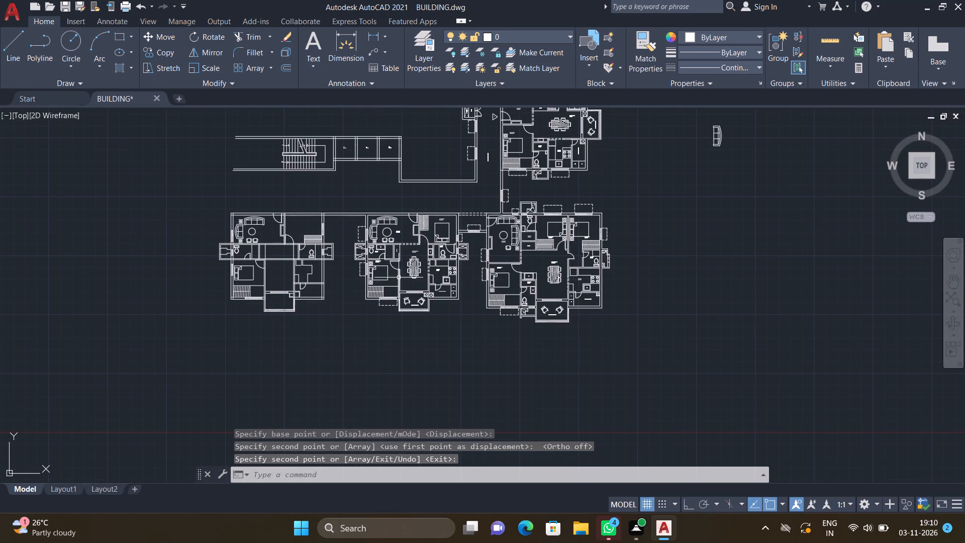
scroll(394, 282, "up", 3)
scroll(314, 289, "up", 2)
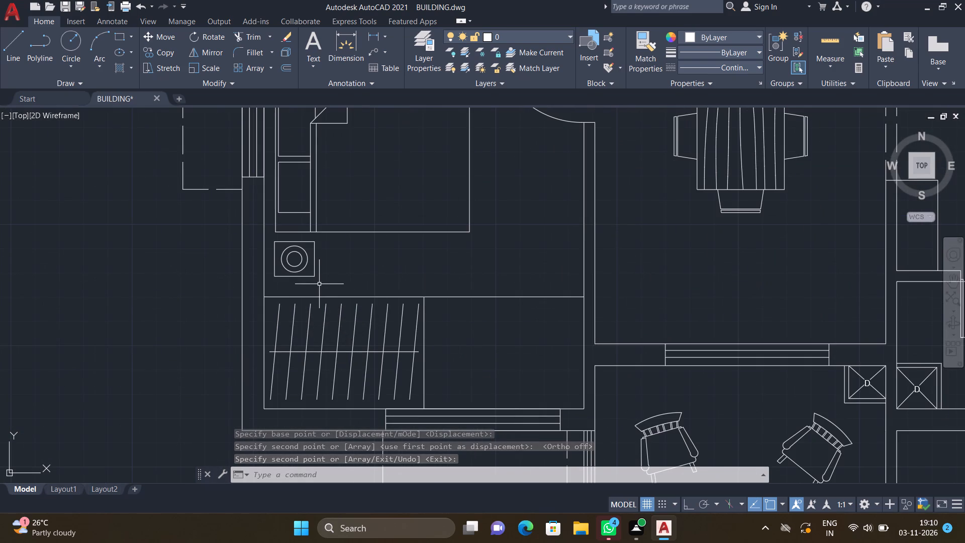
type("CO")
key("Return")
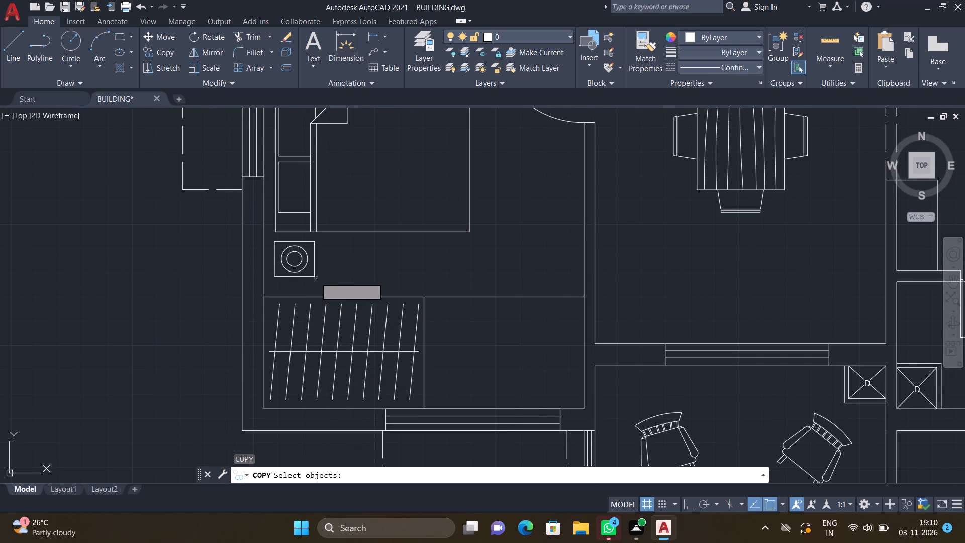
scroll(316, 276, "up", 2)
left_click_drag(322, 291, 316, 288)
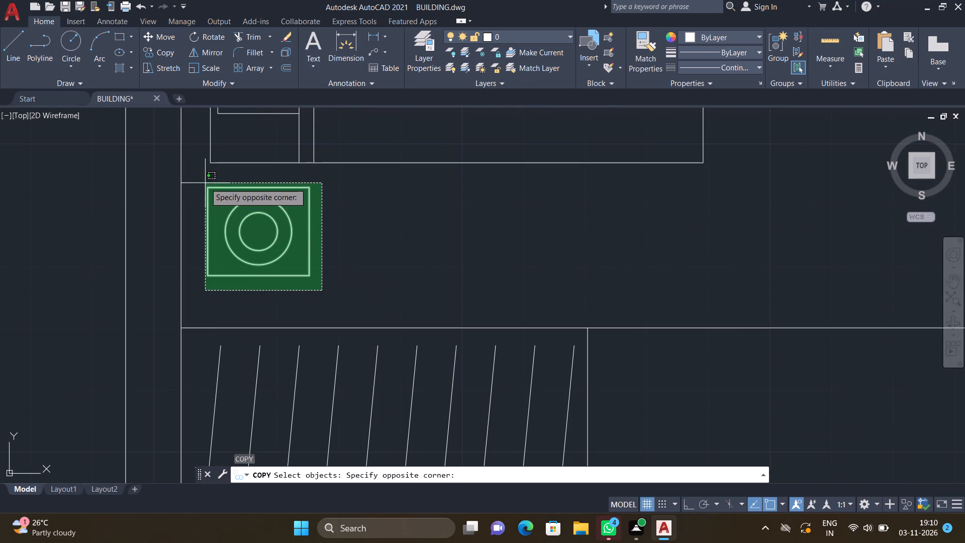
left_click(202, 177)
key("Return")
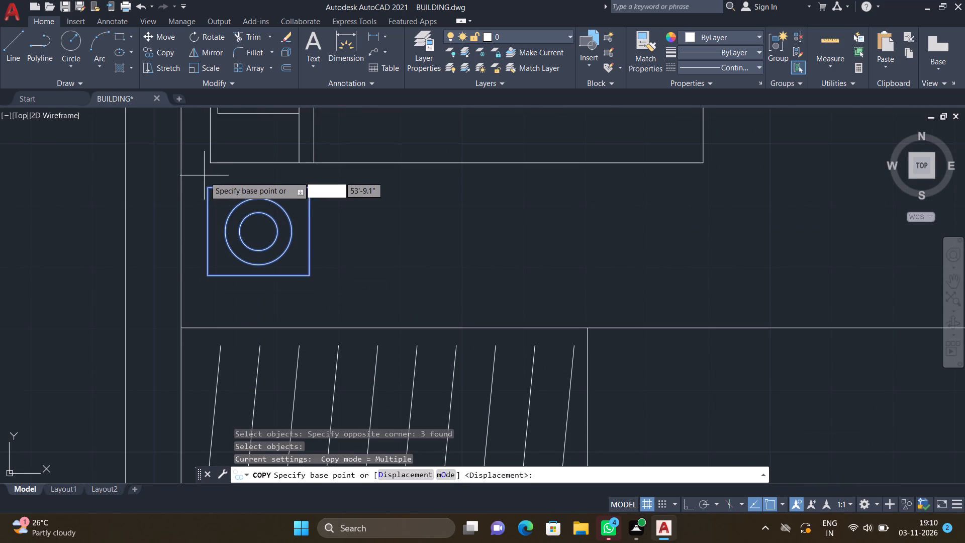
left_click(209, 187)
scroll(209, 237, "down", 5)
scroll(171, 254, "down", 4)
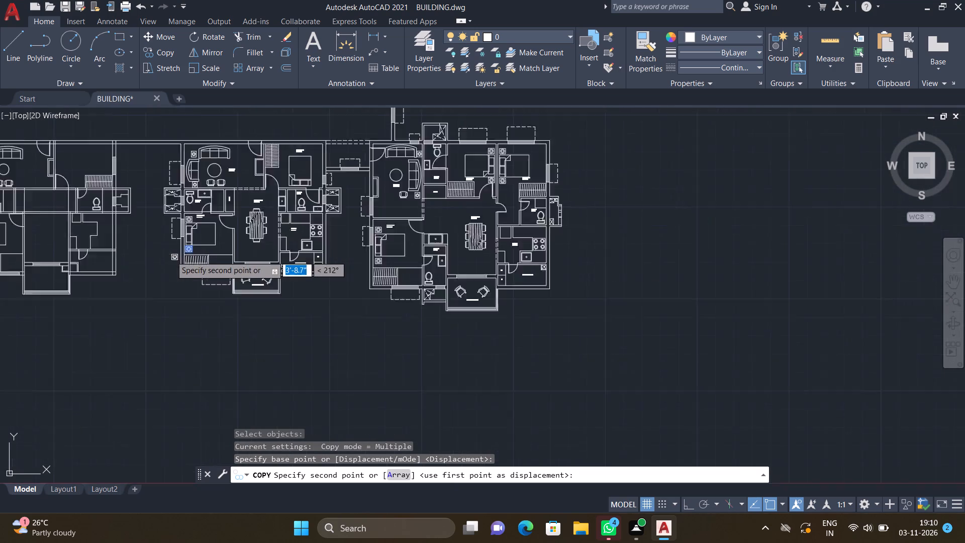
scroll(20, 260, "up", 3)
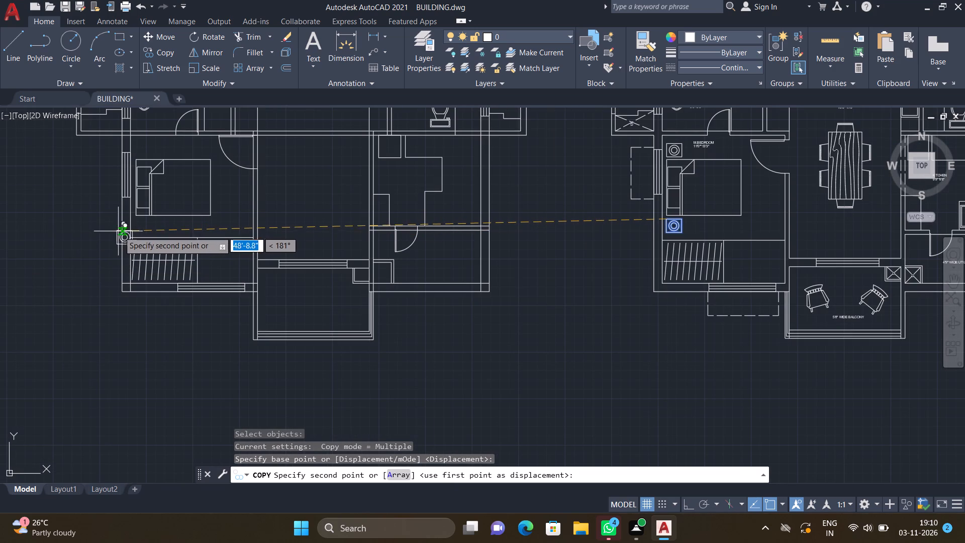
scroll(127, 229, "up", 5)
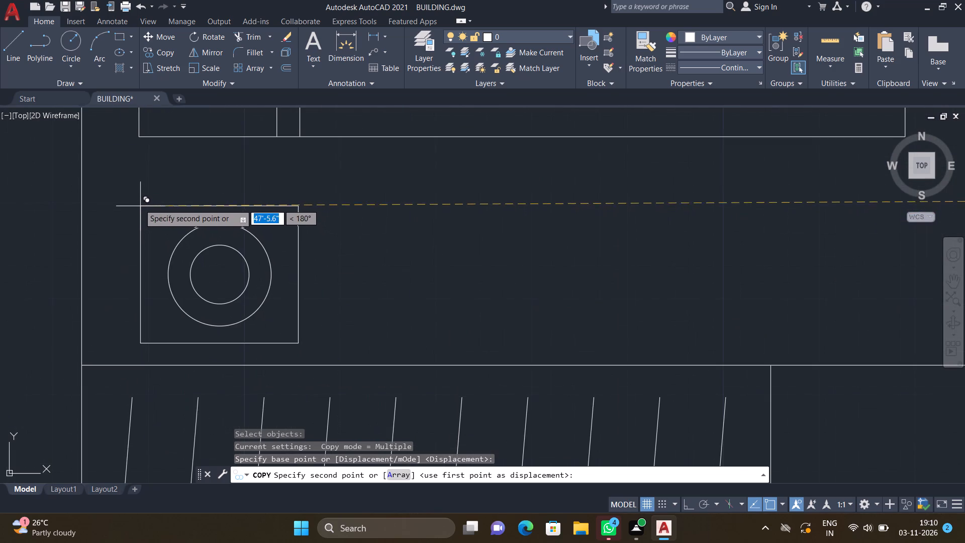
left_click(140, 172)
Place a second copy of the bedside table on the north side of the new bed, aligned with its headboard.
scroll(146, 158, "down", 5)
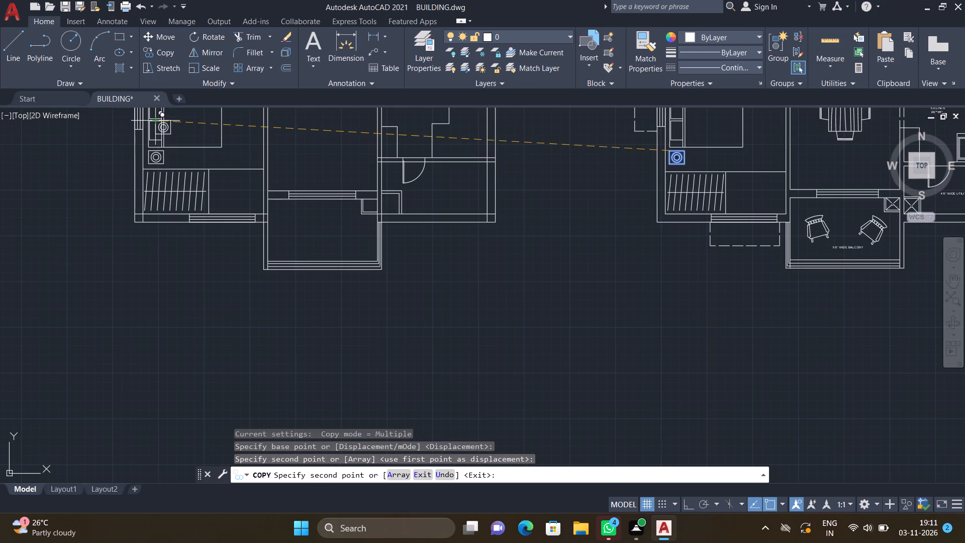
scroll(186, 190, "down", 3)
scroll(170, 140, "up", 4)
scroll(194, 249, "up", 2)
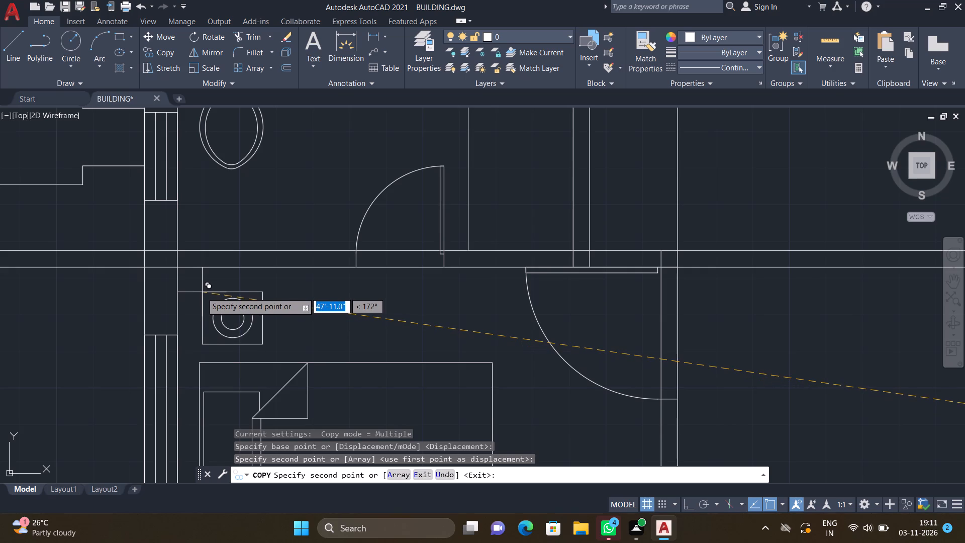
left_click(200, 292)
key("Return")
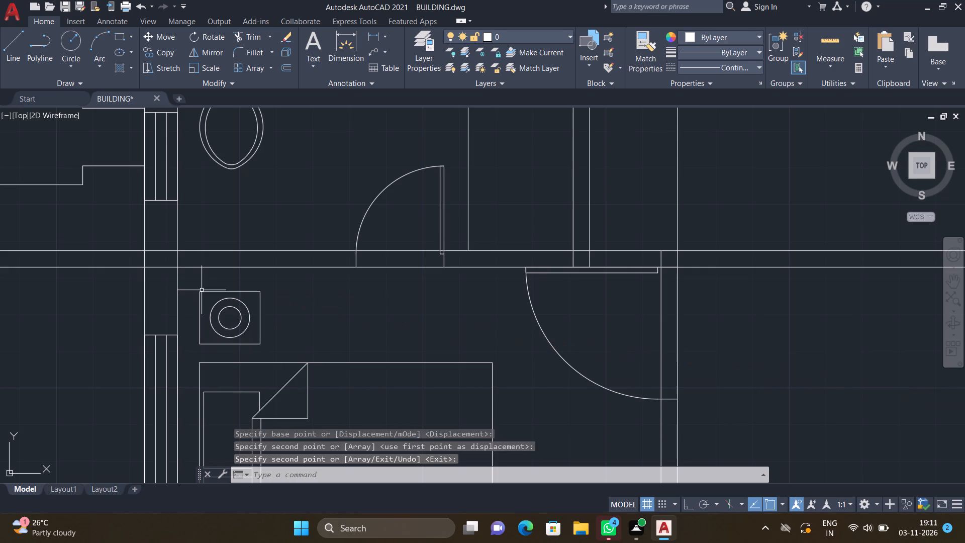
Copy the dining table with its chairs from the furnished flat's LIVING/DINING area to the new flat's central room, midway between its side walls.
scroll(205, 299, "down", 4)
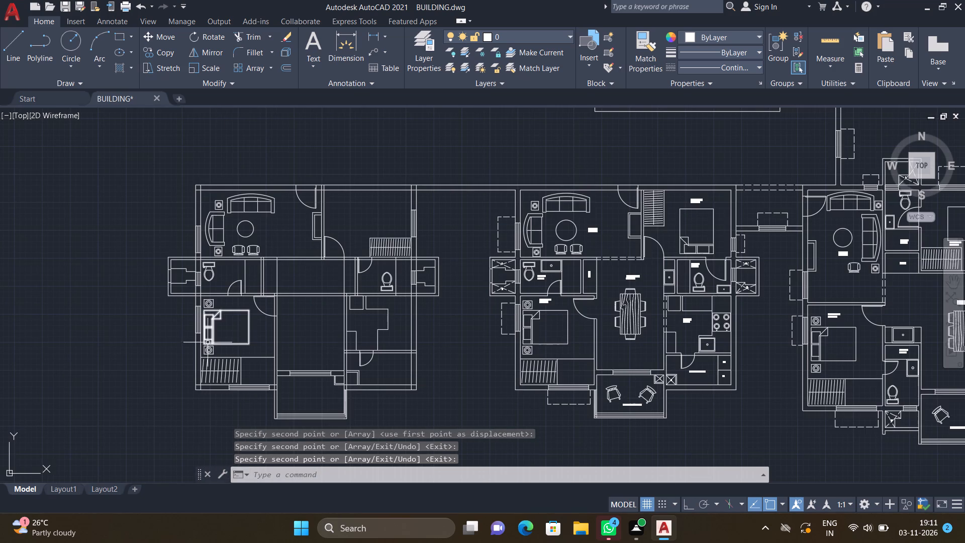
scroll(252, 329, "down", 1)
scroll(519, 329, "up", 2)
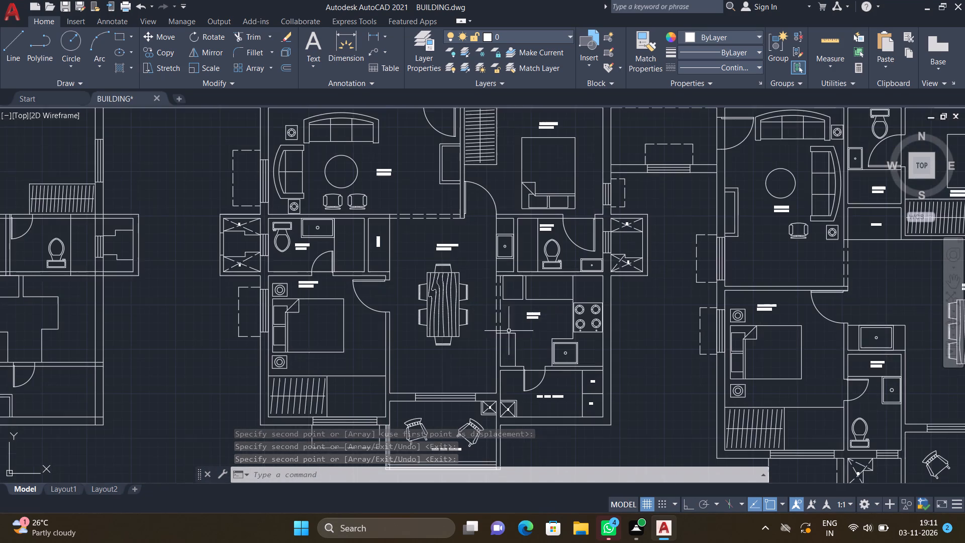
type("CO")
key("Return")
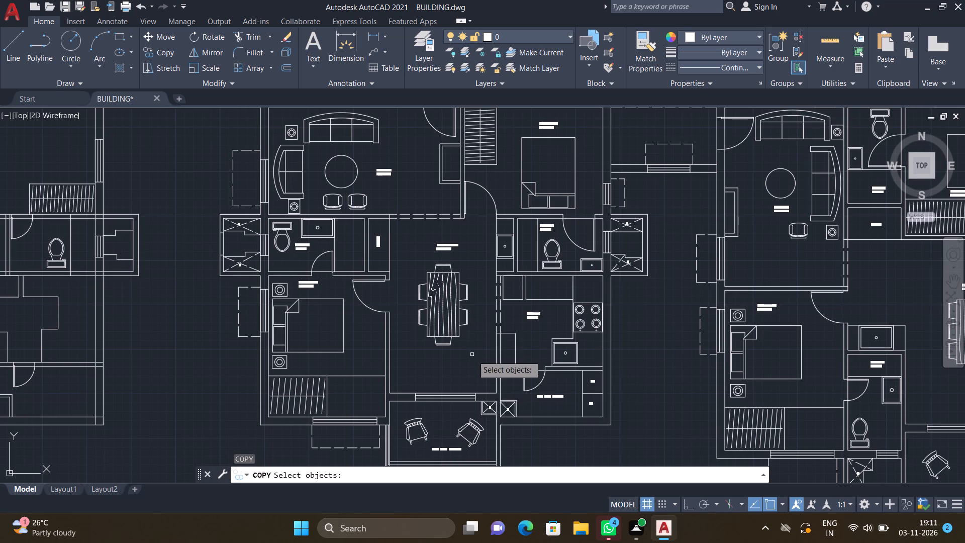
left_click_drag(473, 361, 469, 351)
scroll(416, 281, "up", 2)
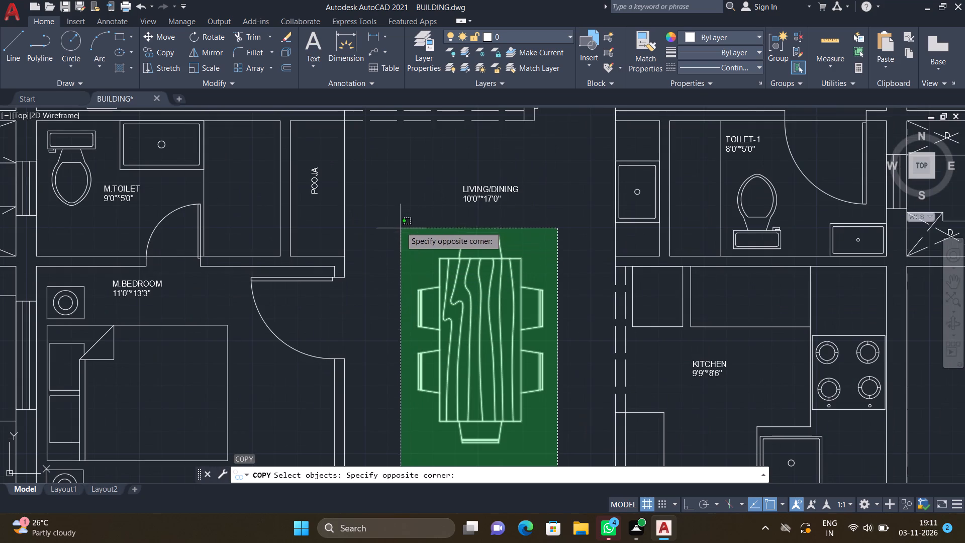
left_click(399, 223)
key("Return")
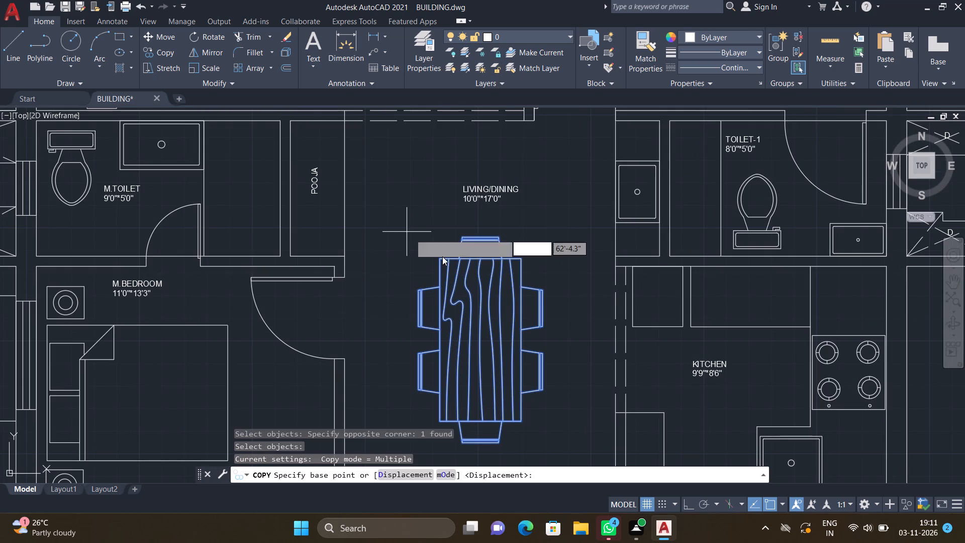
scroll(475, 238, "up", 2)
left_click(480, 233)
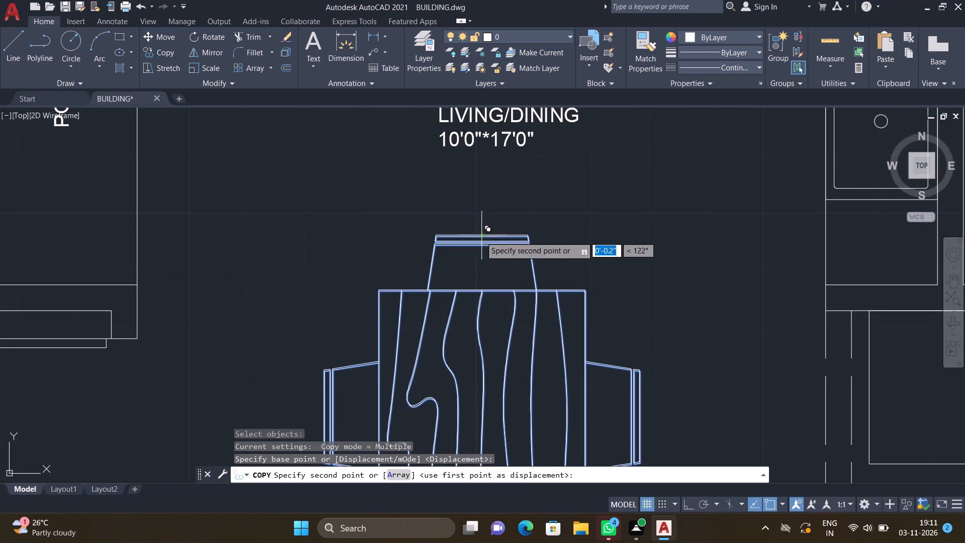
scroll(459, 245, "down", 9)
scroll(369, 255, "up", 3)
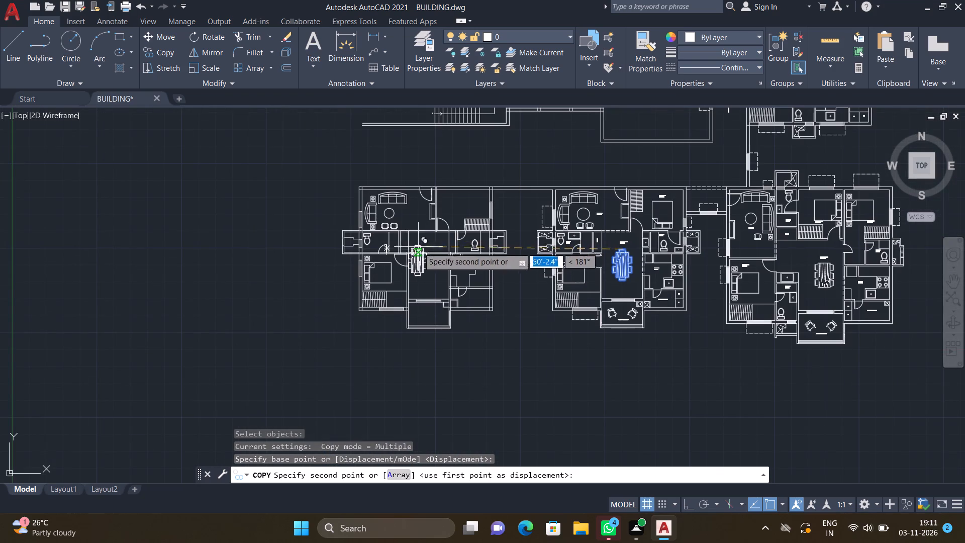
scroll(422, 259, "up", 2)
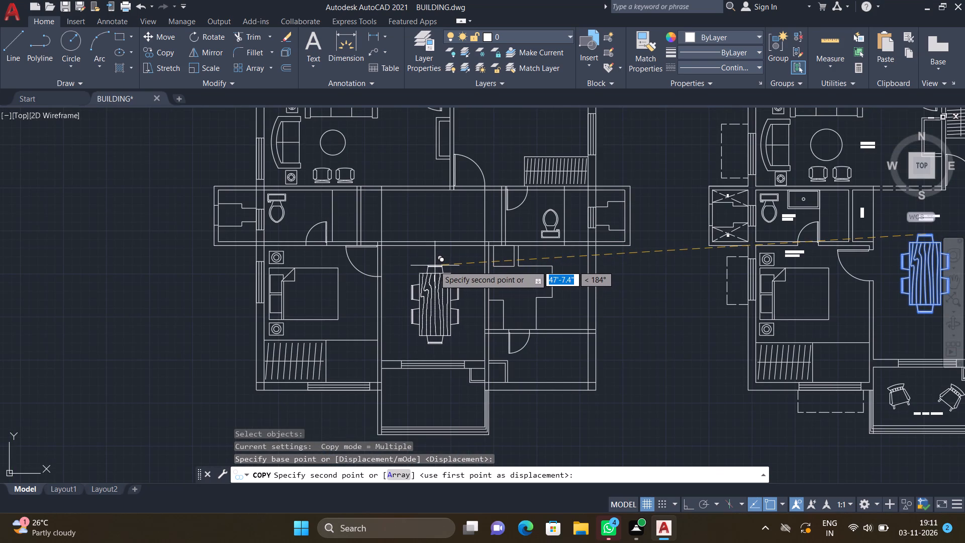
scroll(433, 265, "up", 2)
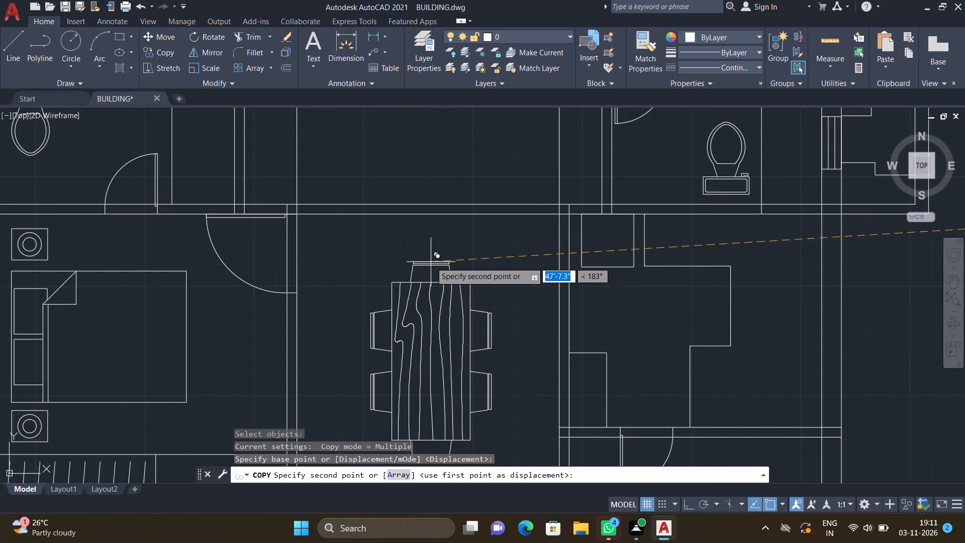
scroll(430, 260, "down", 1)
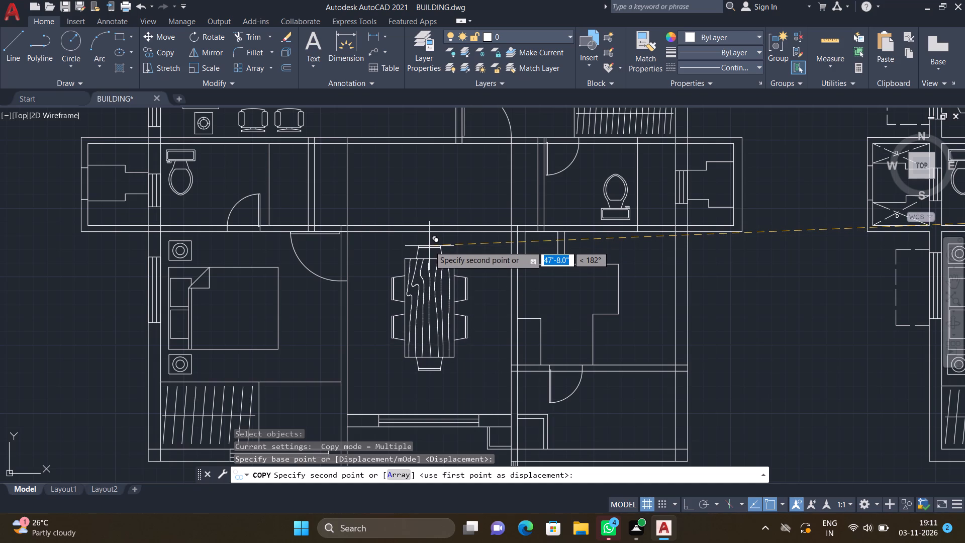
left_click(429, 246)
key("Return")
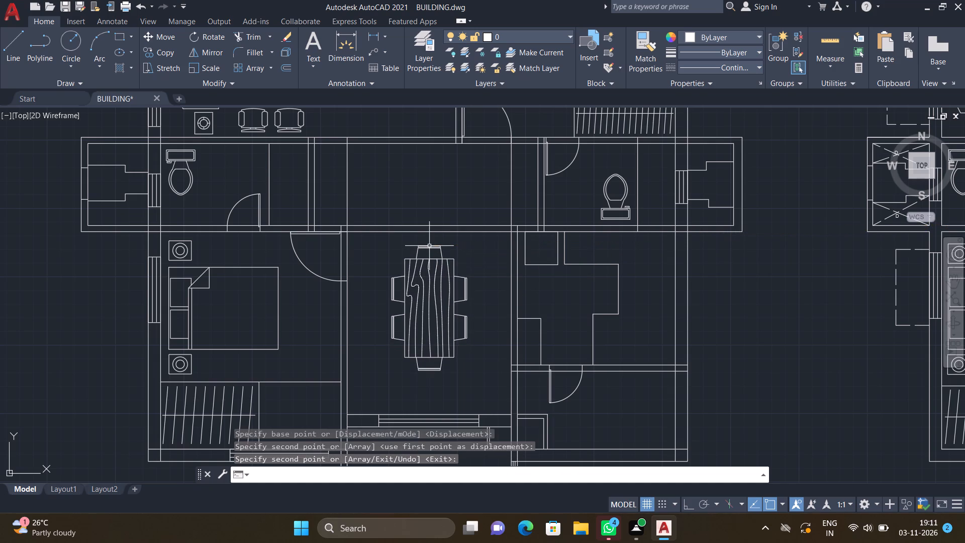
Trim the double wall lines crossing the new living/dining space just north of the dining table.
type("TR")
key("Return")
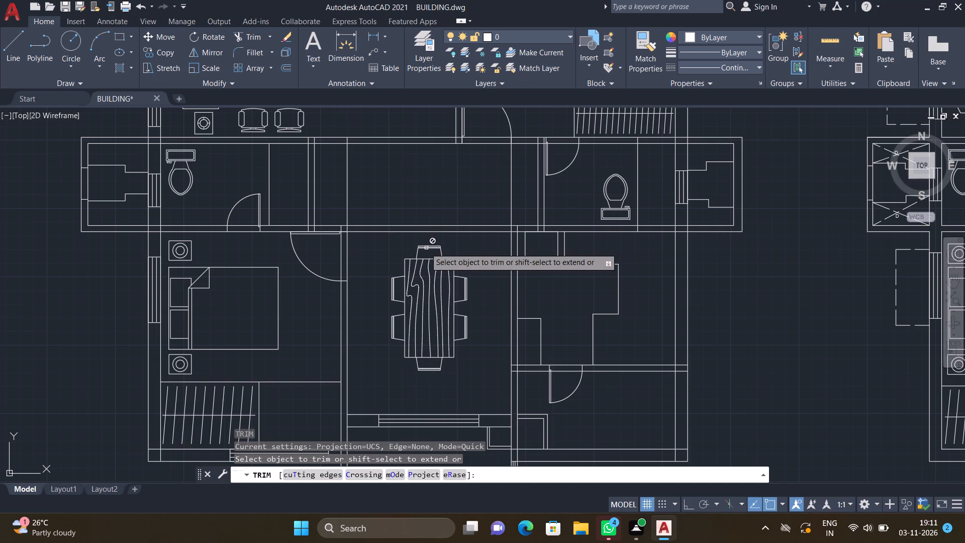
scroll(421, 233, "up", 1)
left_click_drag(414, 216, 465, 248)
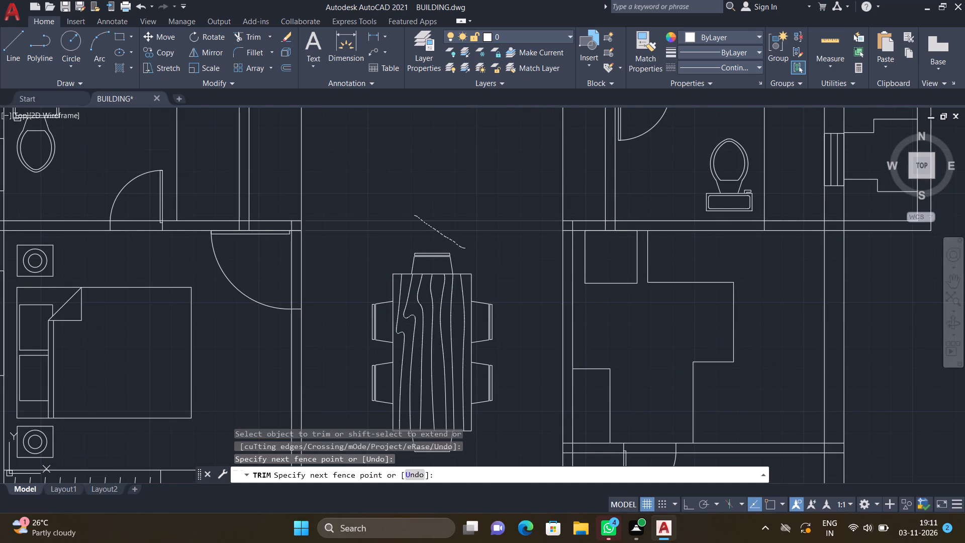
key("Return")
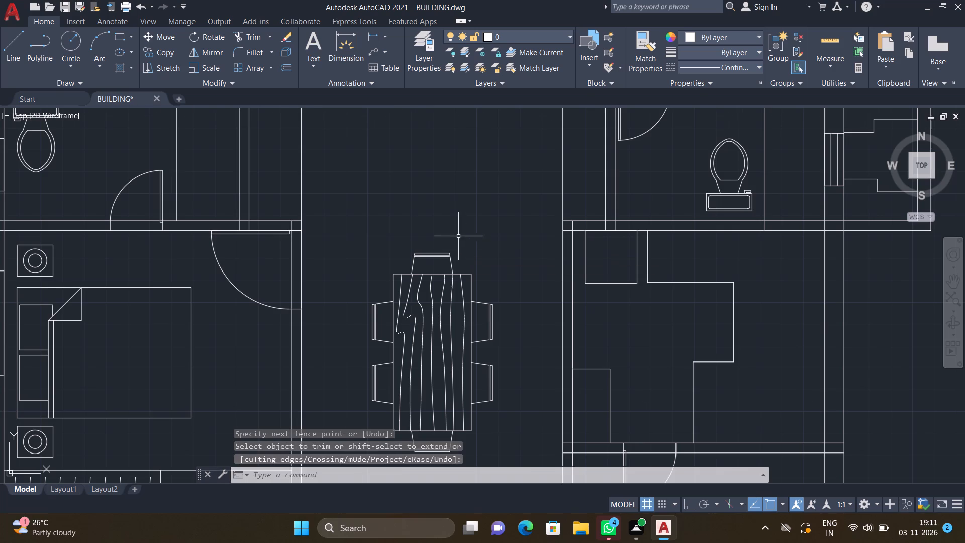
Copy the west chair from the furnished flat's 5'8" WIDE BALCONY to the west half of the new flat's balcony.
scroll(458, 239, "down", 2)
scroll(375, 312, "down", 1)
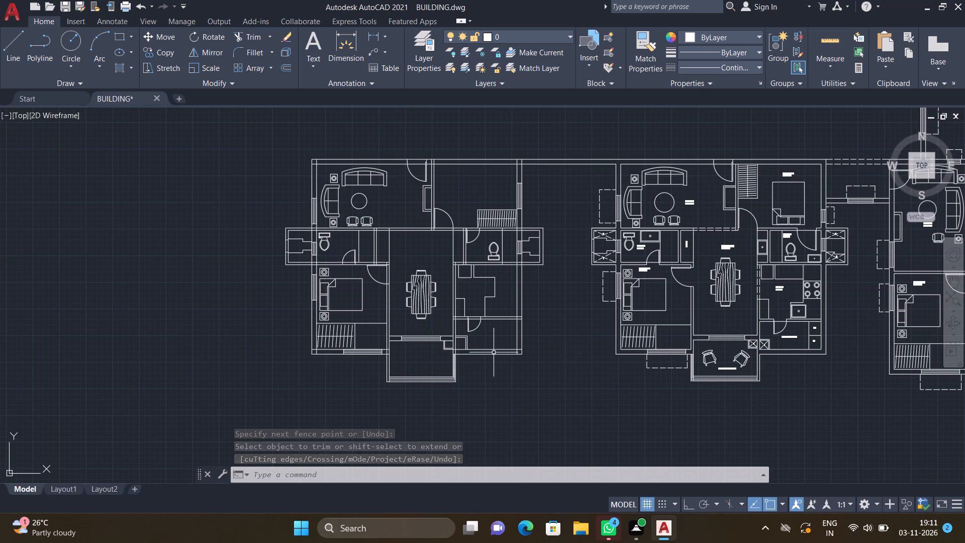
scroll(724, 357, "up", 3)
type("CO")
key("Return")
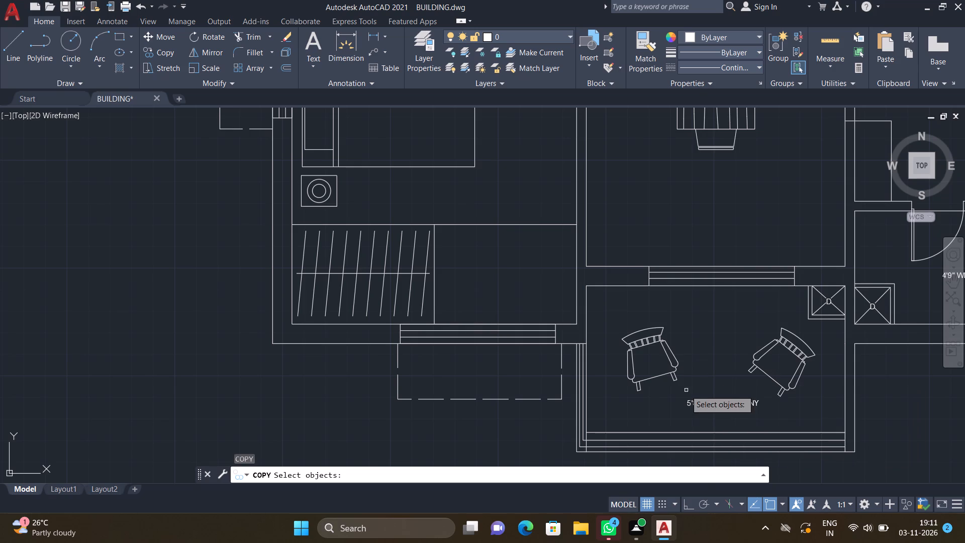
left_click(667, 375)
key("Return")
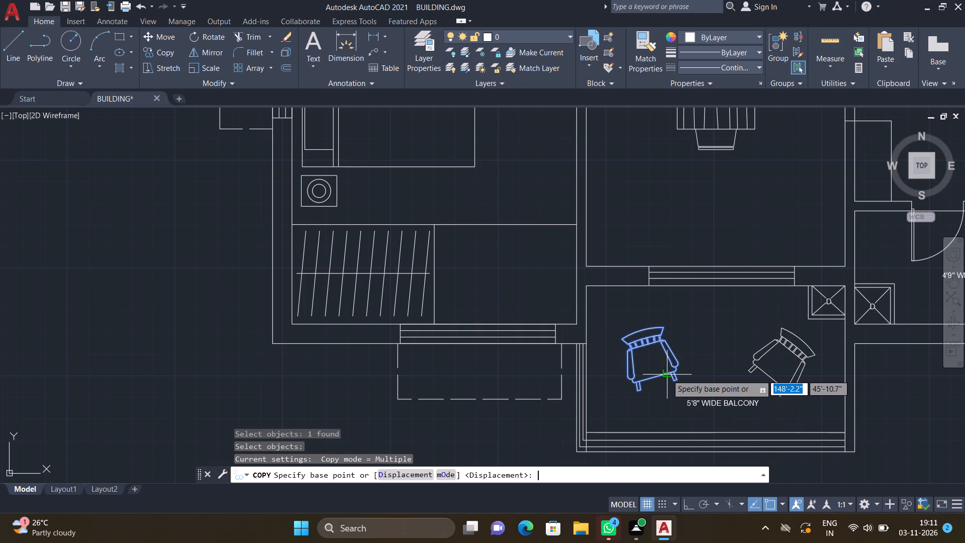
left_click(640, 330)
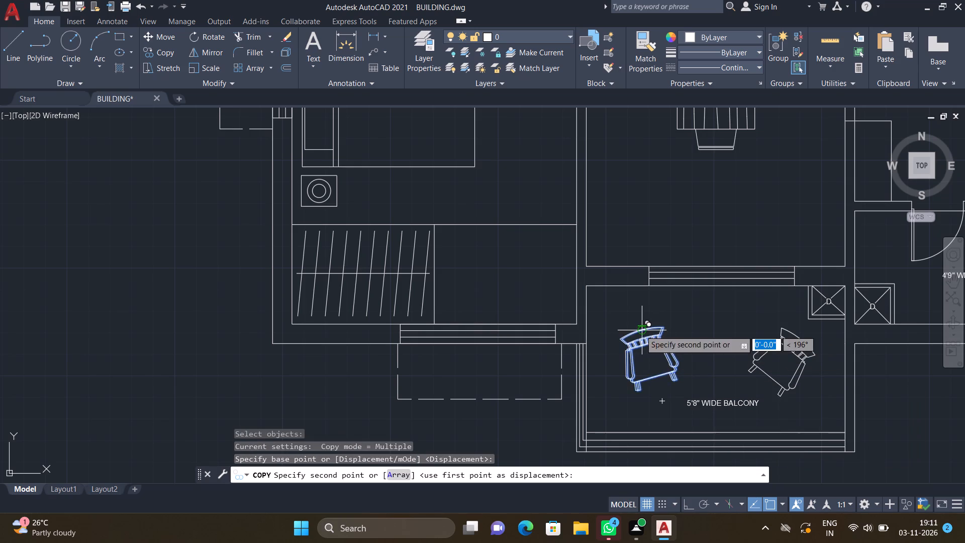
scroll(642, 332, "down", 4)
scroll(423, 337, "up", 3)
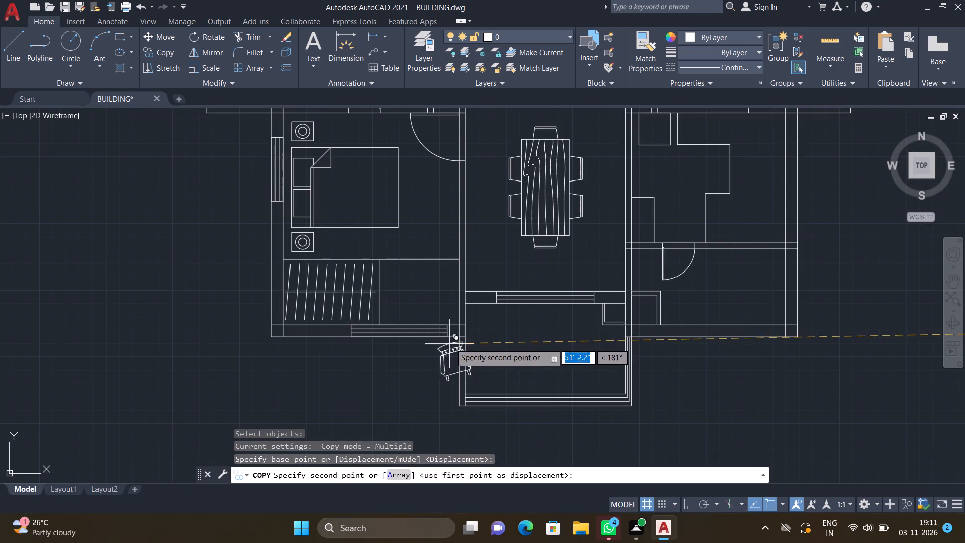
left_click(499, 330)
key("Return")
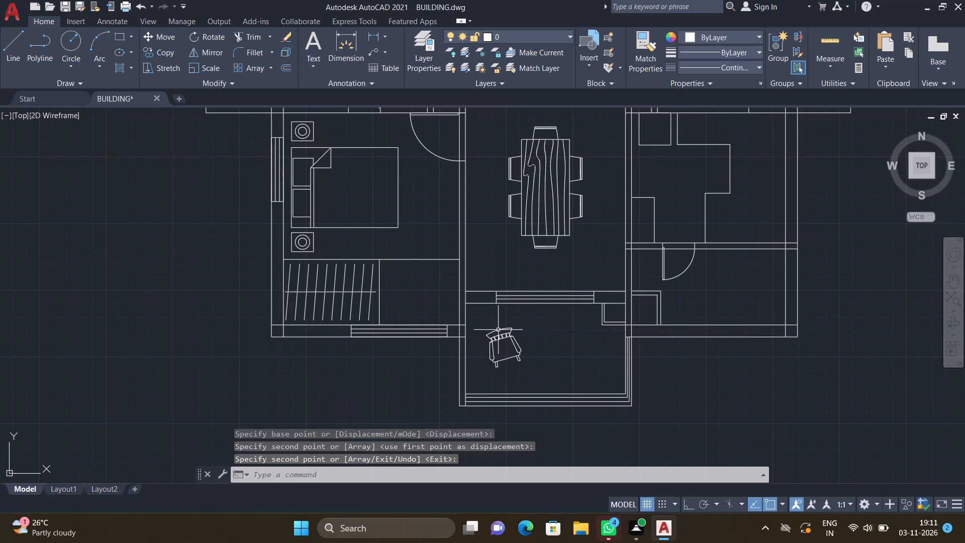
Copy the east balcony chair from the furnished flat to the east half of the new balcony, facing the first chair.
scroll(498, 330, "down", 5)
scroll(855, 333, "up", 3)
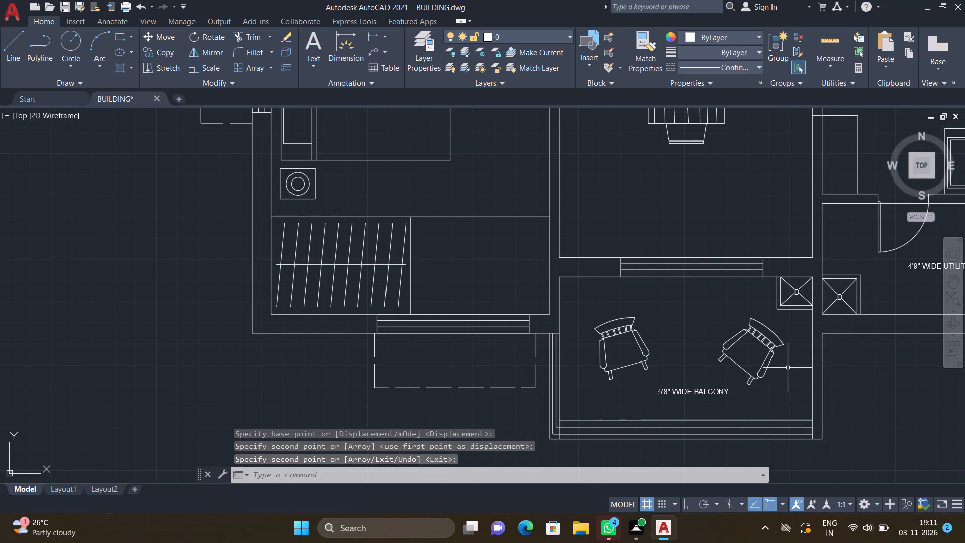
type("CO")
key("Return")
left_click(765, 367)
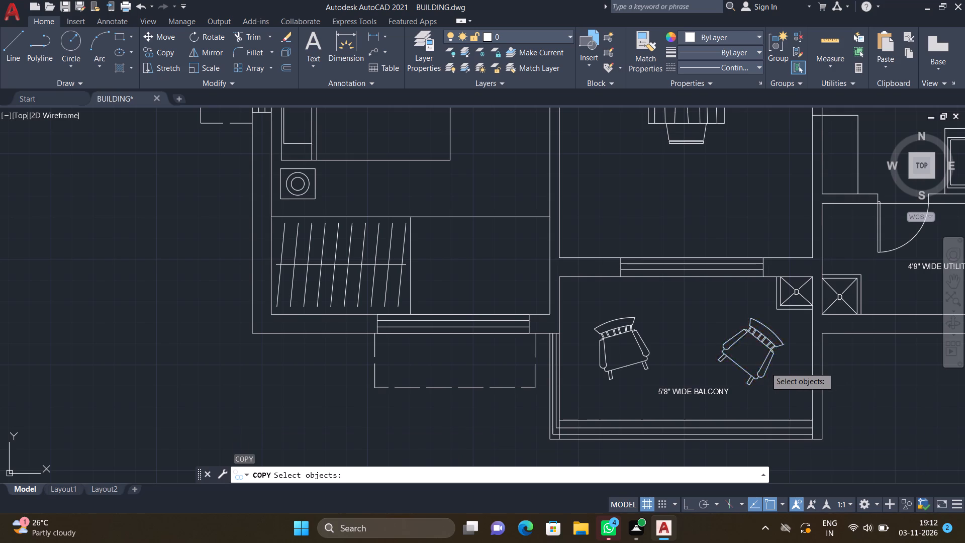
key("Return")
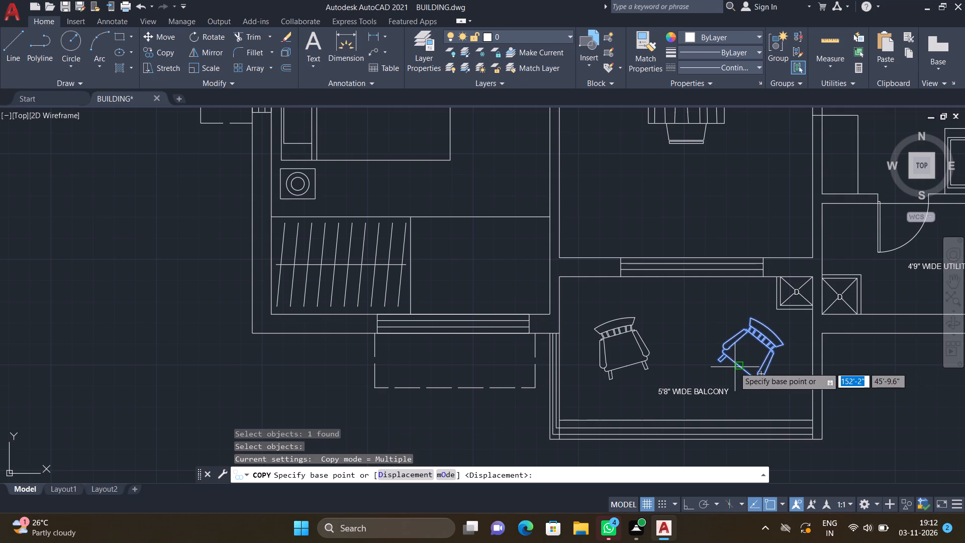
left_click(736, 367)
scroll(540, 388, "down", 3)
scroll(466, 394, "down", 1)
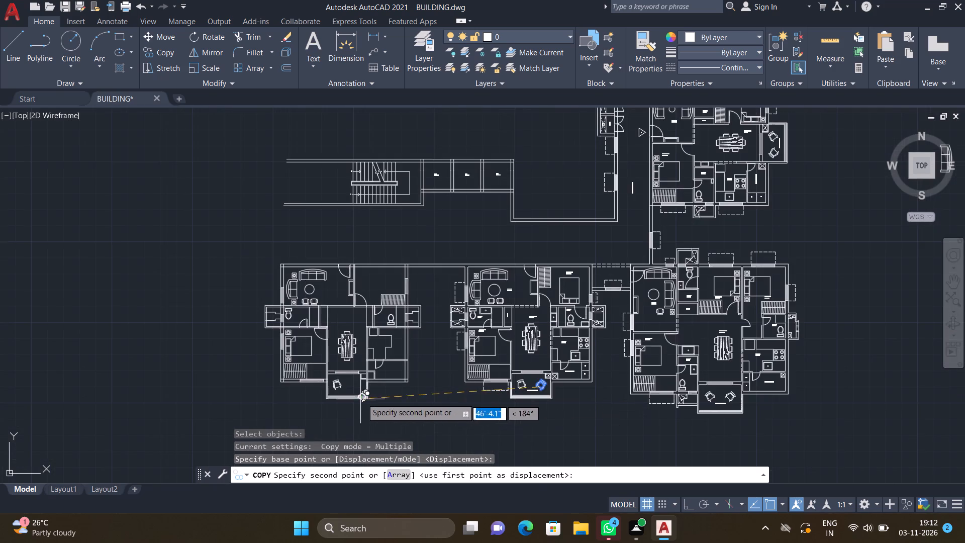
scroll(360, 397, "up", 3)
scroll(328, 364, "up", 3)
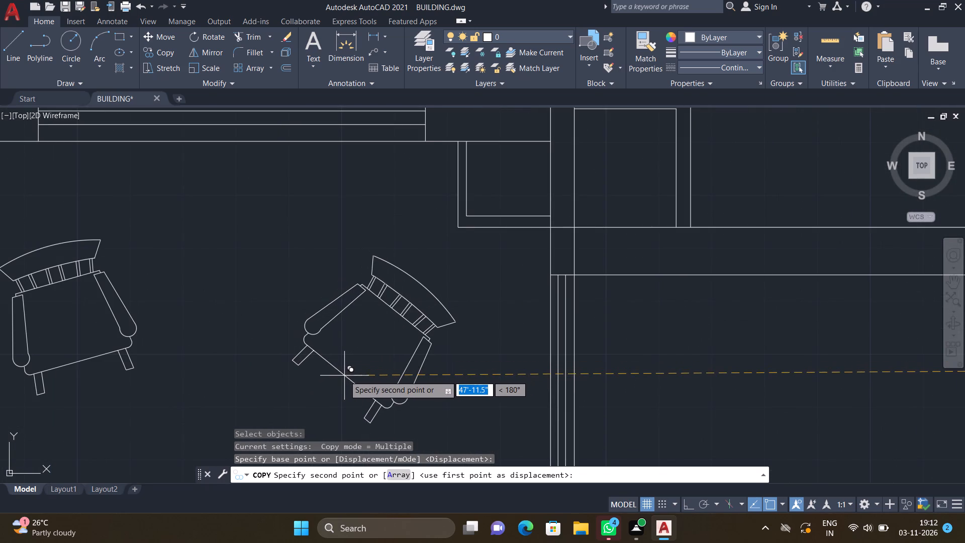
left_click(344, 375)
key("Return")
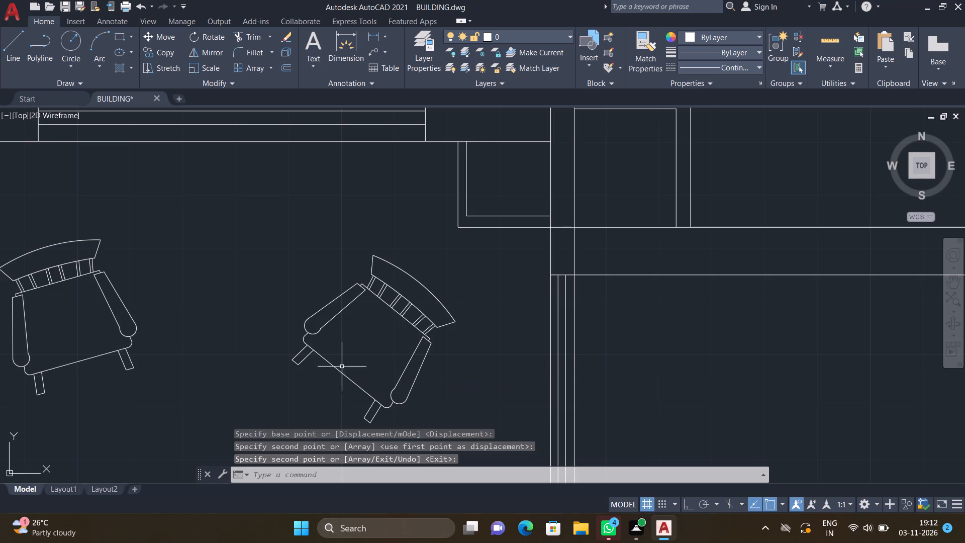
Copy the sink from the neighbouring flat's 9'9"*8'6" KITCHEN onto the southern end of the new kitchen's counter.
scroll(339, 370, "down", 2)
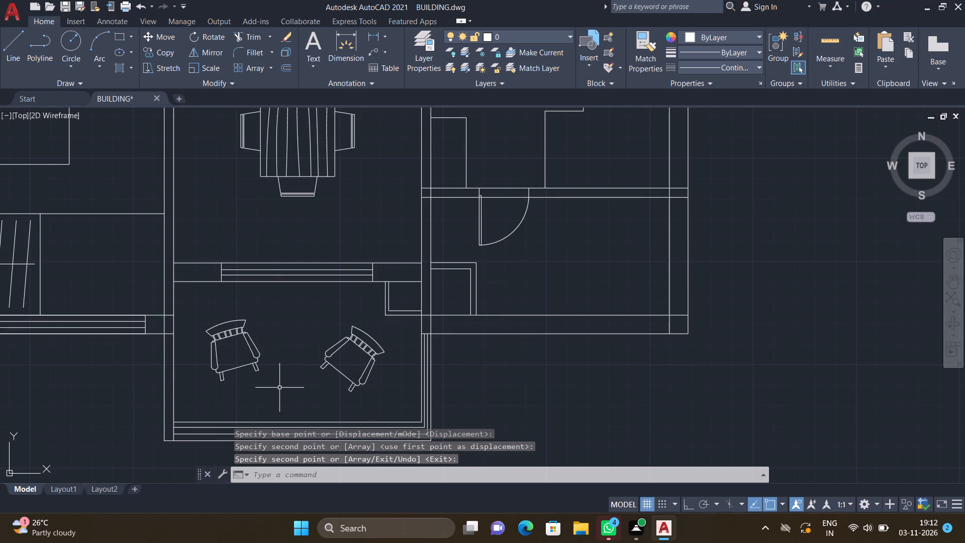
scroll(278, 380, "down", 1)
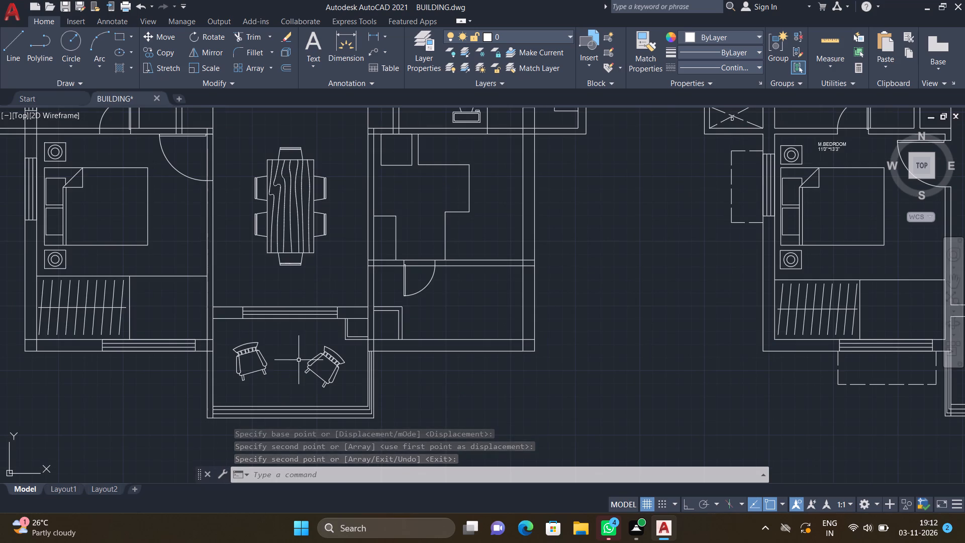
scroll(302, 359, "down", 3)
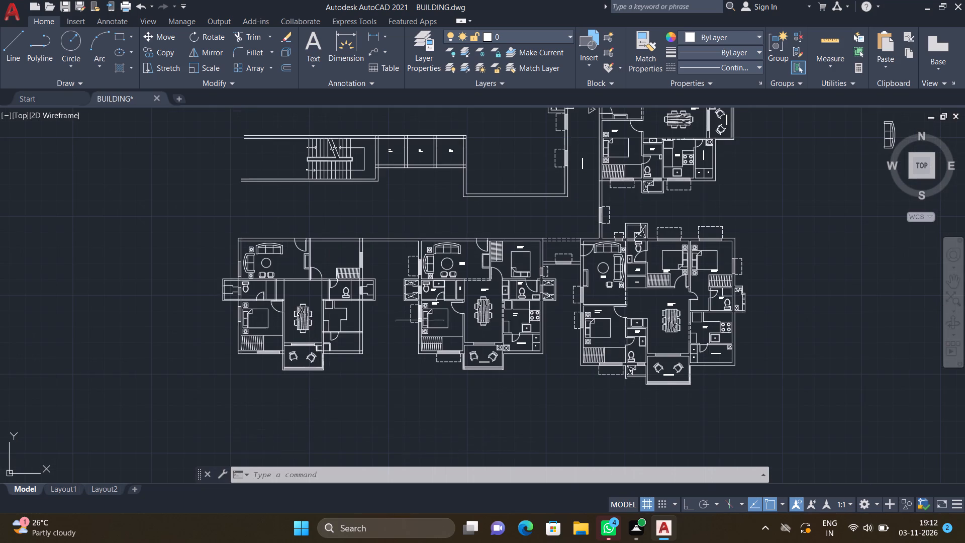
scroll(520, 328, "up", 5)
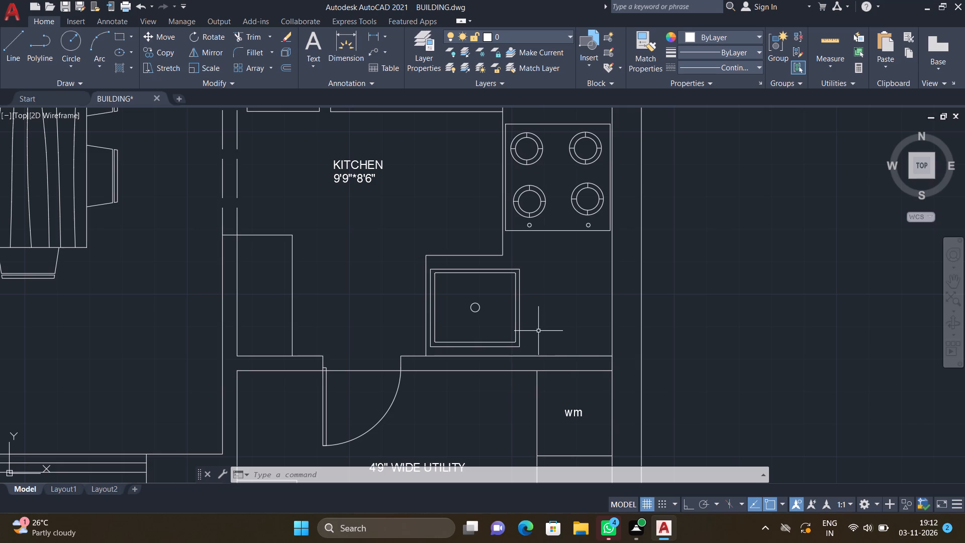
type("CO")
key("Return")
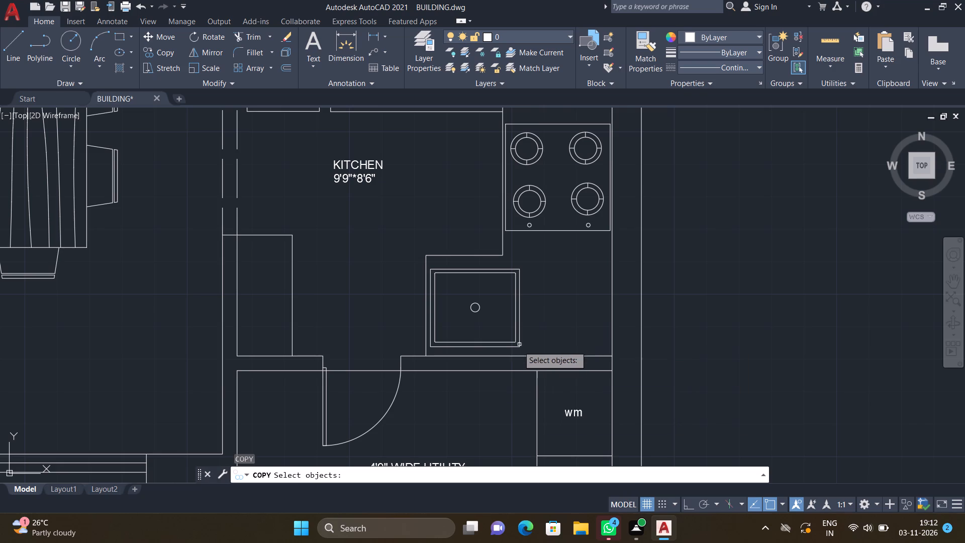
scroll(518, 353, "up", 2)
left_click(525, 349)
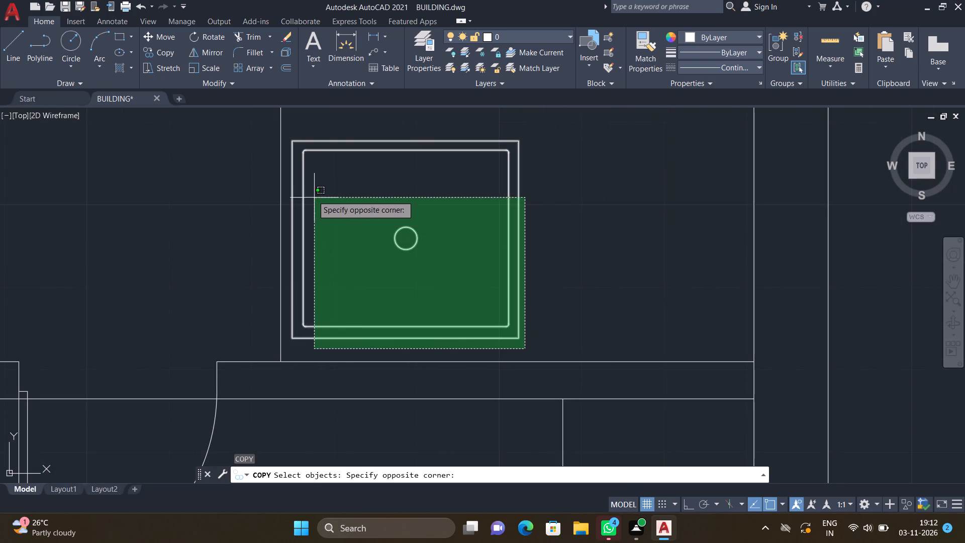
left_click(299, 133)
key("Return")
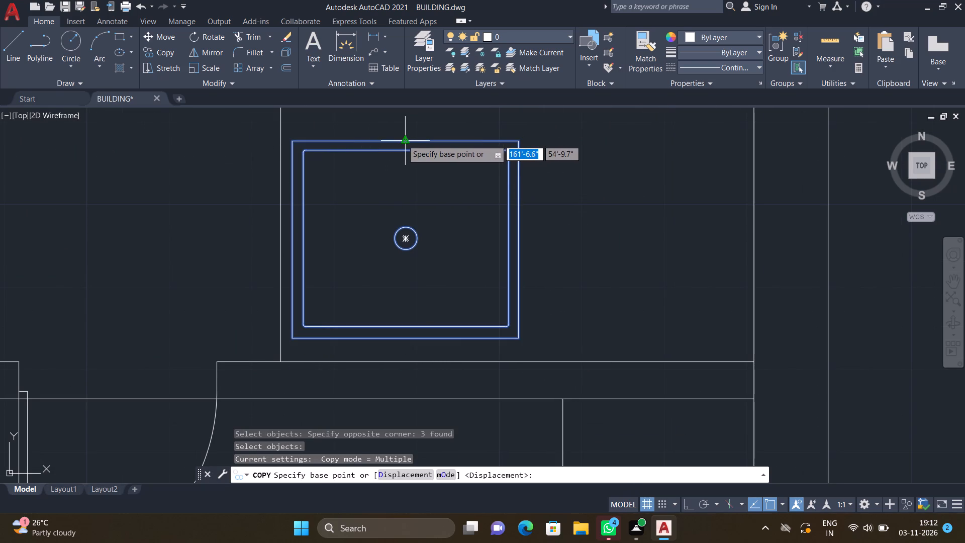
left_click(401, 139)
scroll(401, 172, "down", 6)
scroll(281, 217, "down", 3)
scroll(226, 221, "up", 2)
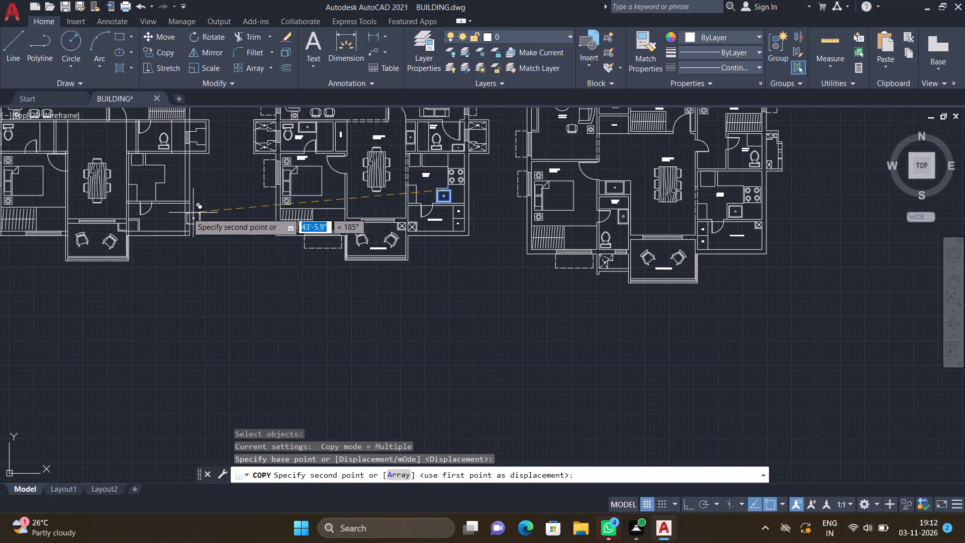
scroll(171, 188, "up", 3)
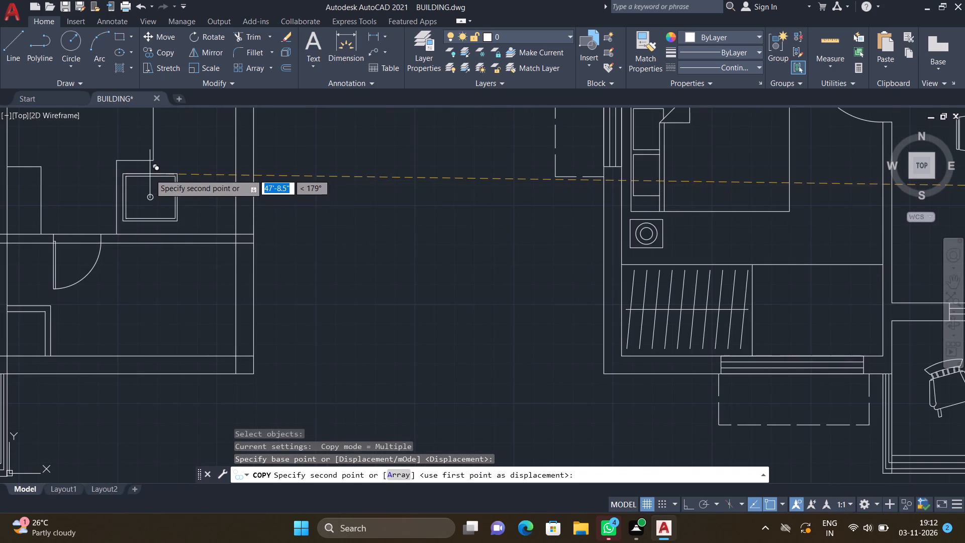
scroll(150, 174, "up", 1)
left_click(149, 174)
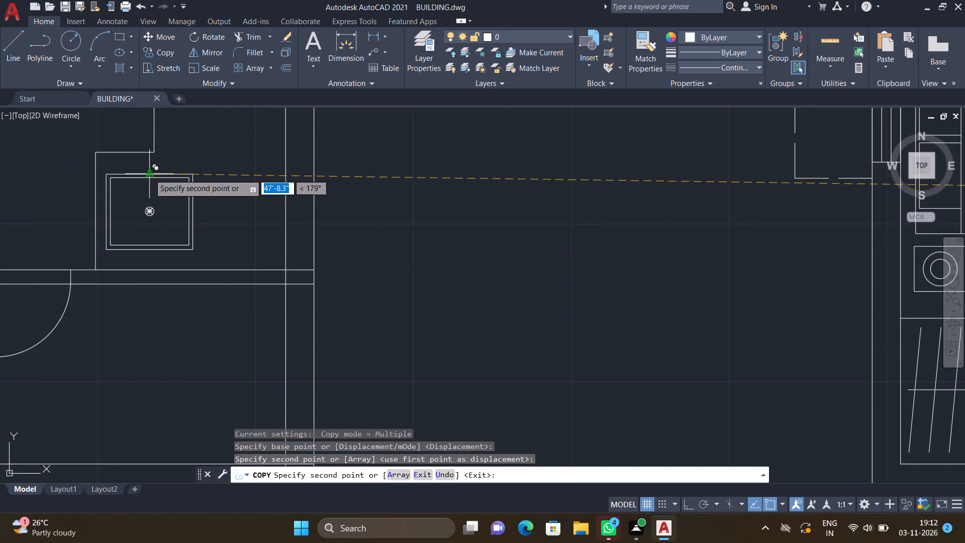
key("Return")
Copy the four-burner hob from the neighbouring flat's KITCHEN to the new kitchen's east counter, north of the sink.
scroll(167, 190, "down", 3)
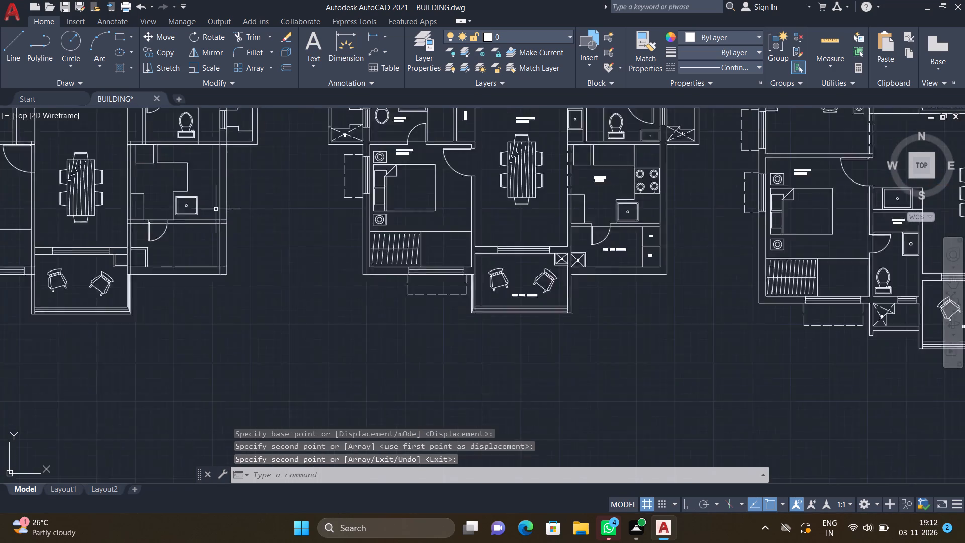
scroll(217, 209, "down", 2)
scroll(392, 191, "up", 3)
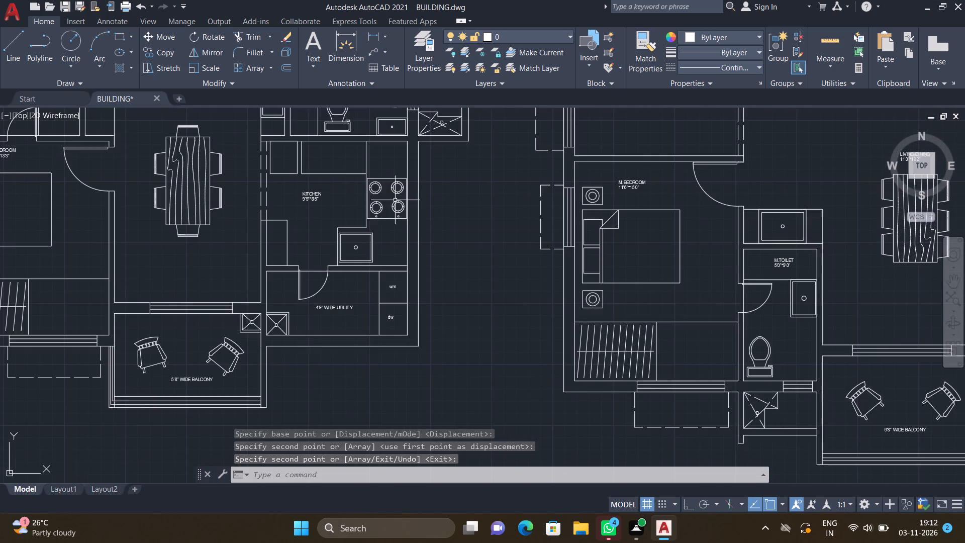
scroll(400, 220, "up", 3)
type("CO")
key("Return")
scroll(397, 221, "down", 1)
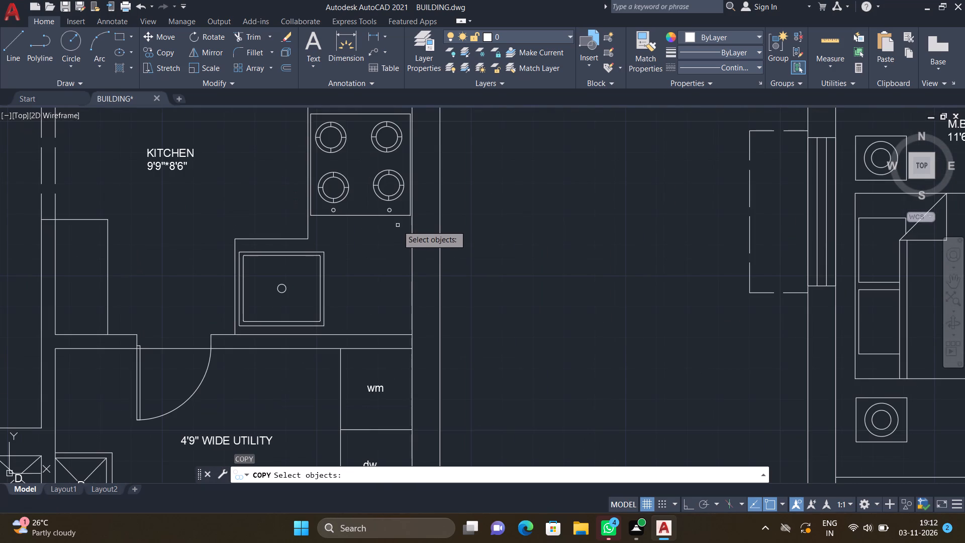
left_click_drag(398, 224, 391, 218)
scroll(321, 108, "up", 2)
left_click(313, 107)
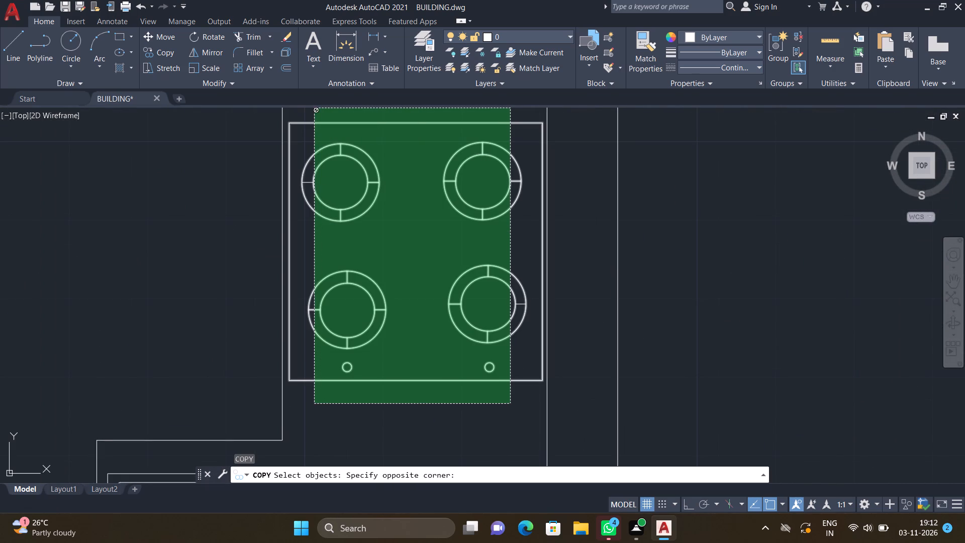
left_click(302, 107)
left_click(312, 114)
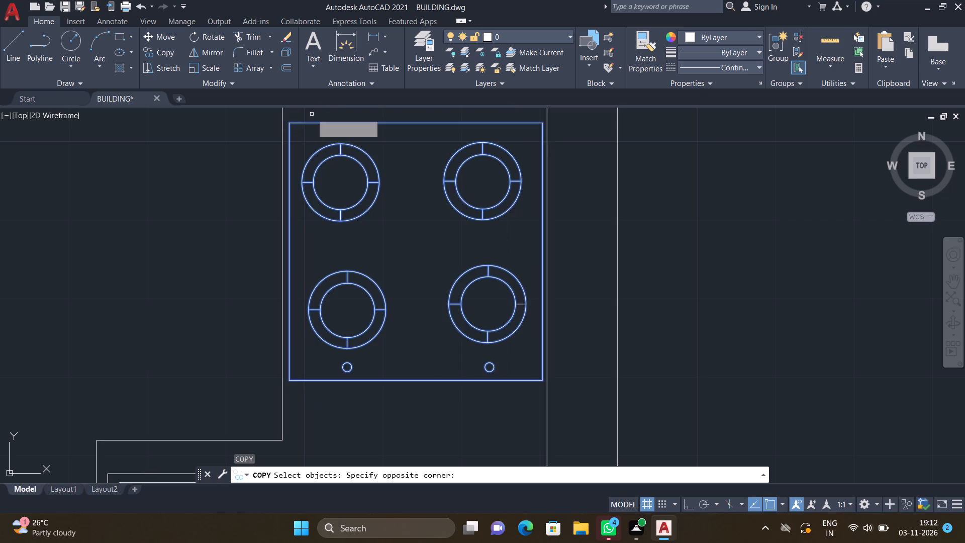
key("Return")
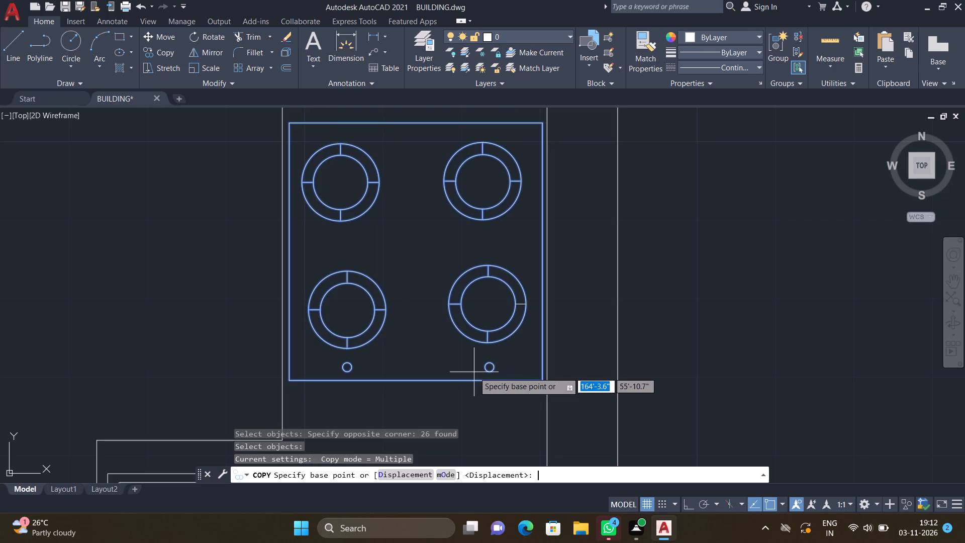
left_click(414, 122)
scroll(364, 205, "down", 5)
scroll(280, 238, "down", 4)
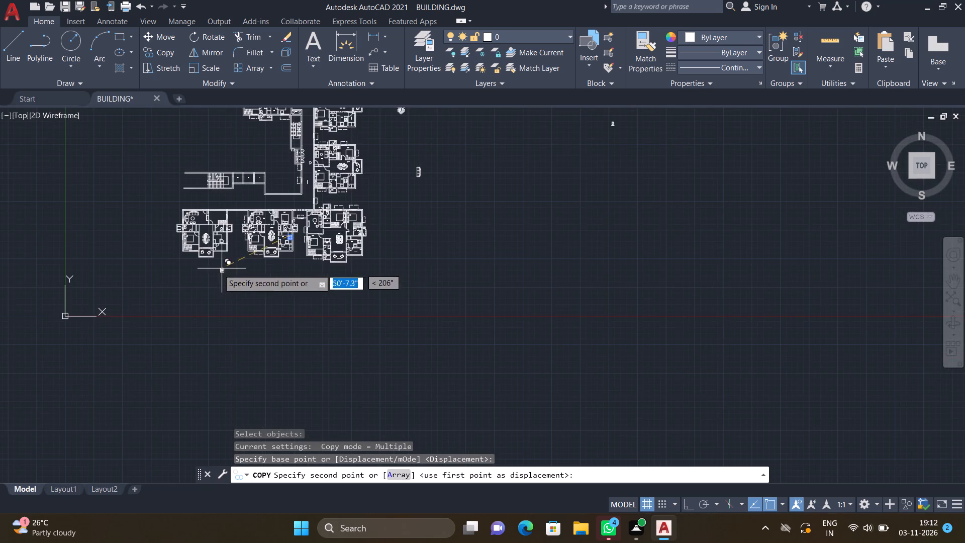
scroll(207, 251, "up", 3)
scroll(268, 228, "up", 1)
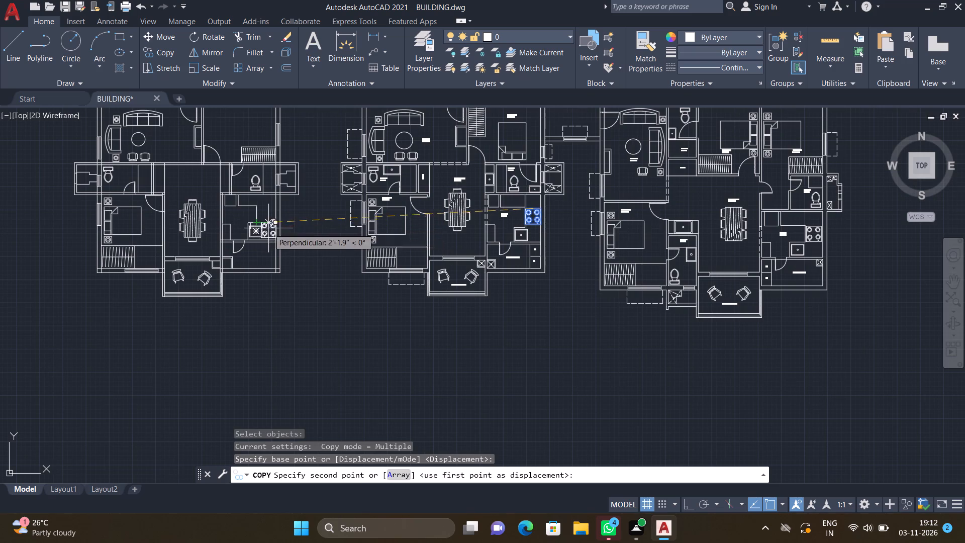
scroll(268, 228, "up", 2)
scroll(250, 146, "up", 1)
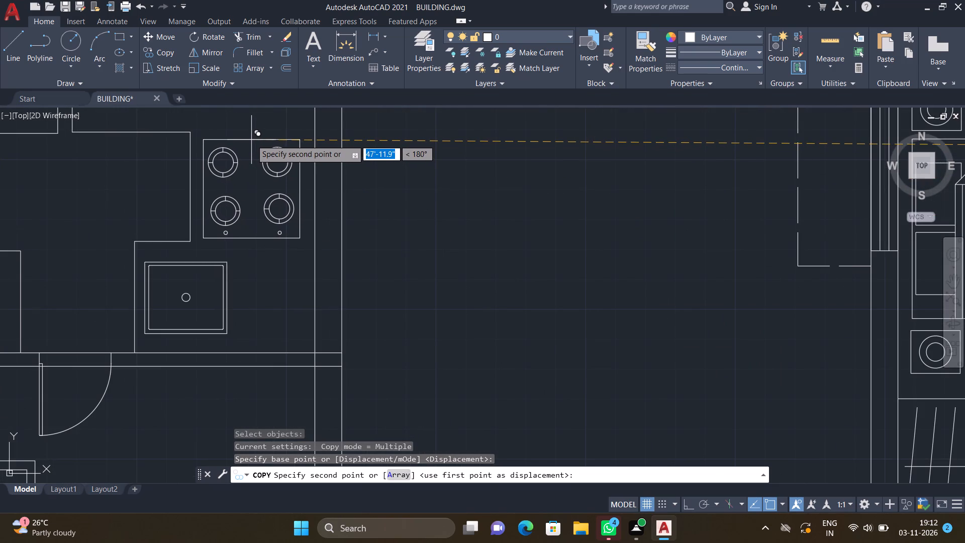
double_click(251, 140)
key("Return")
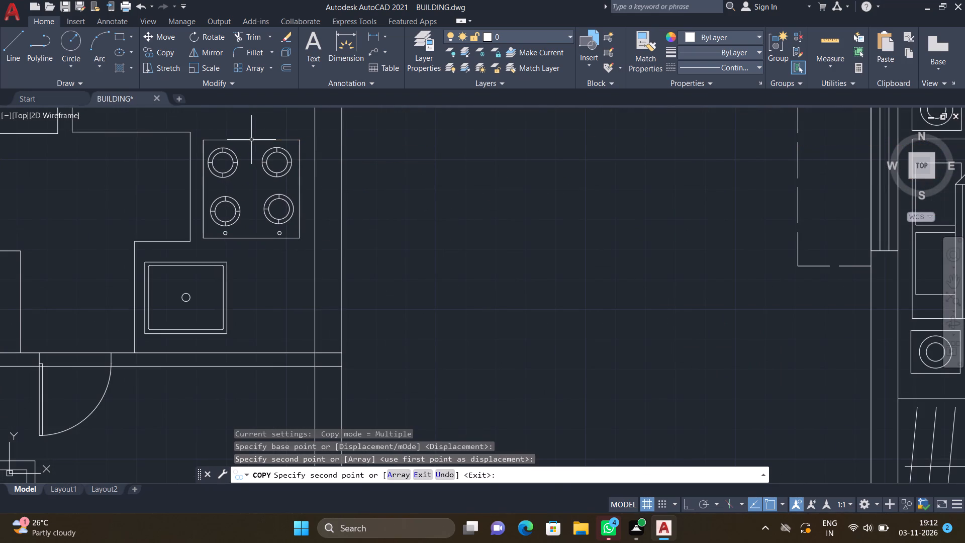
Copy the double bed from BEDROOM-2 of the easternmost flat into the new flat's north-east bedroom, headboard toward the west wall.
scroll(248, 154, "down", 4)
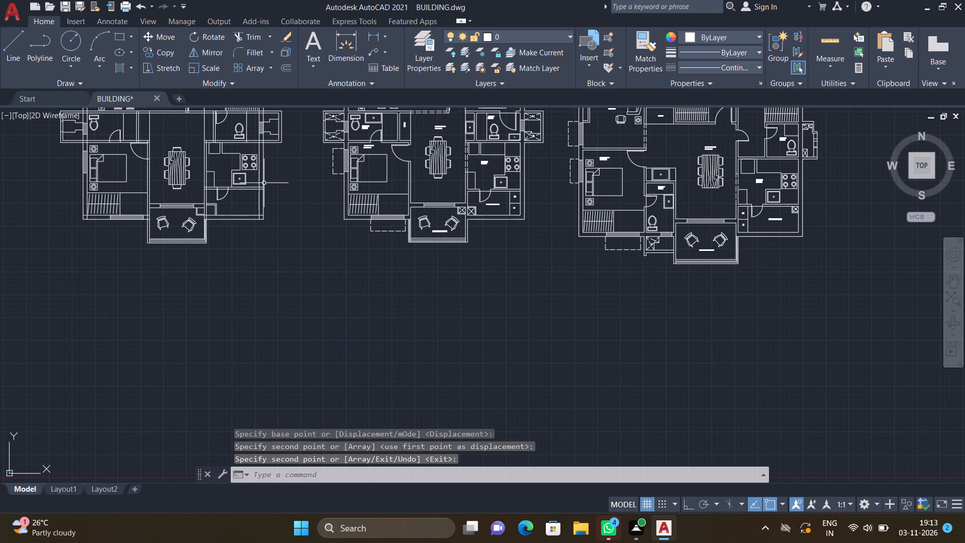
scroll(270, 191, "down", 2)
scroll(237, 149, "up", 2)
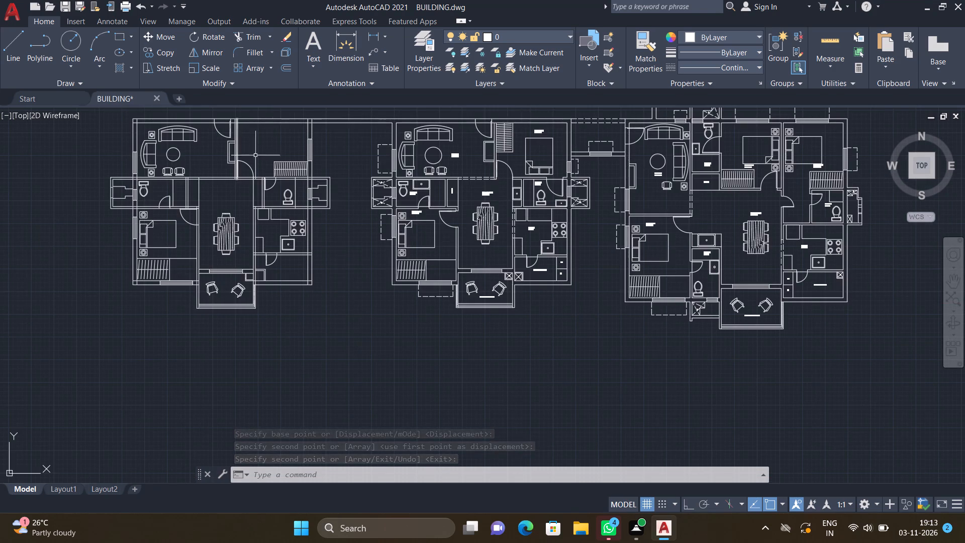
scroll(272, 158, "down", 2)
scroll(382, 148, "up", 2)
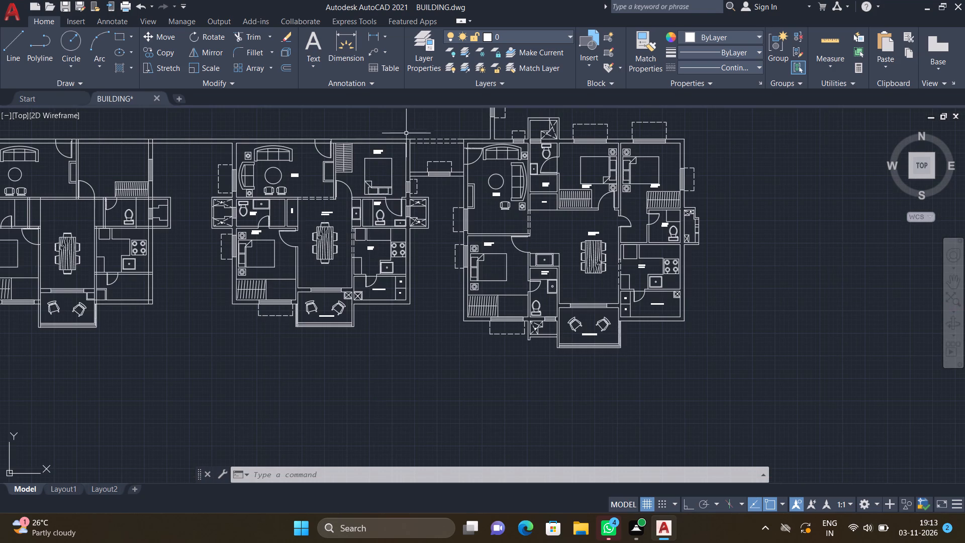
scroll(671, 179, "up", 2)
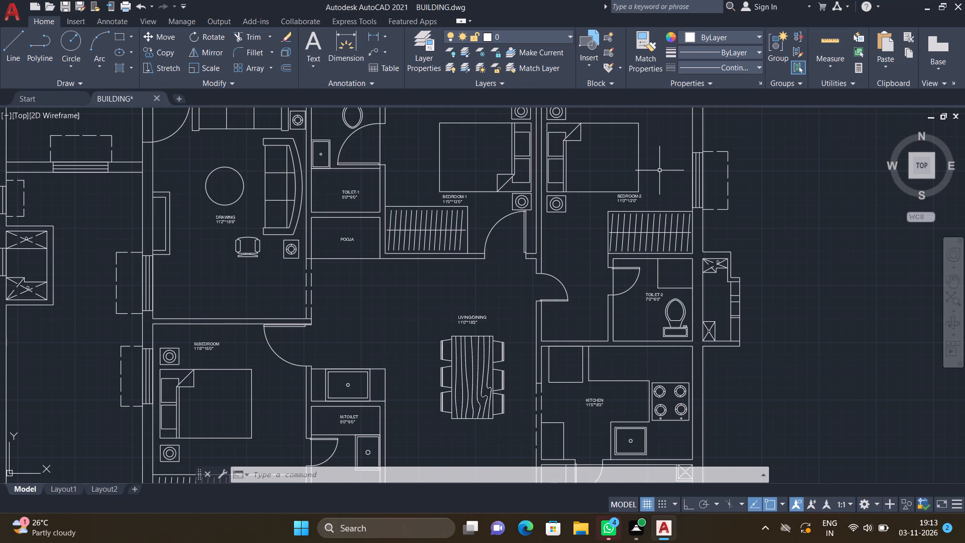
type("CO")
key("Return")
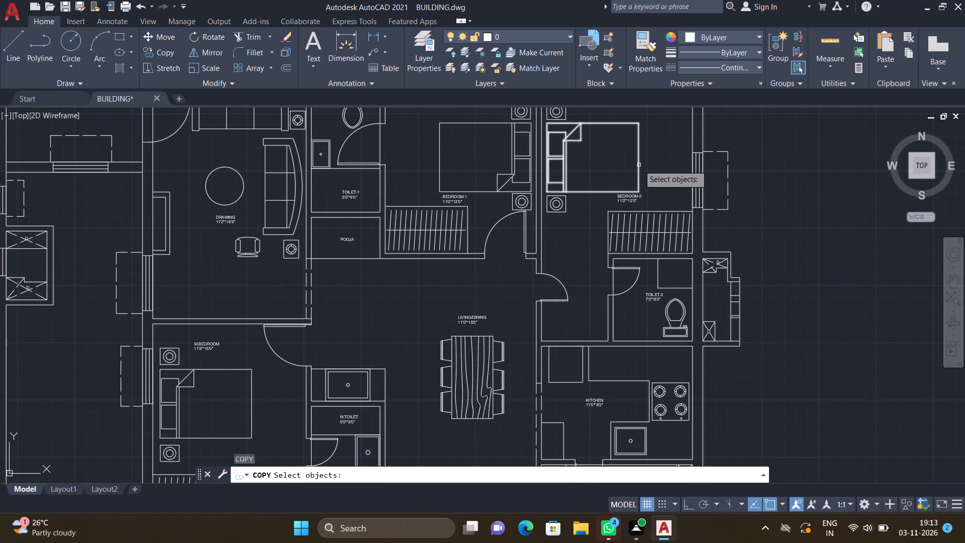
left_click(639, 165)
key("Return")
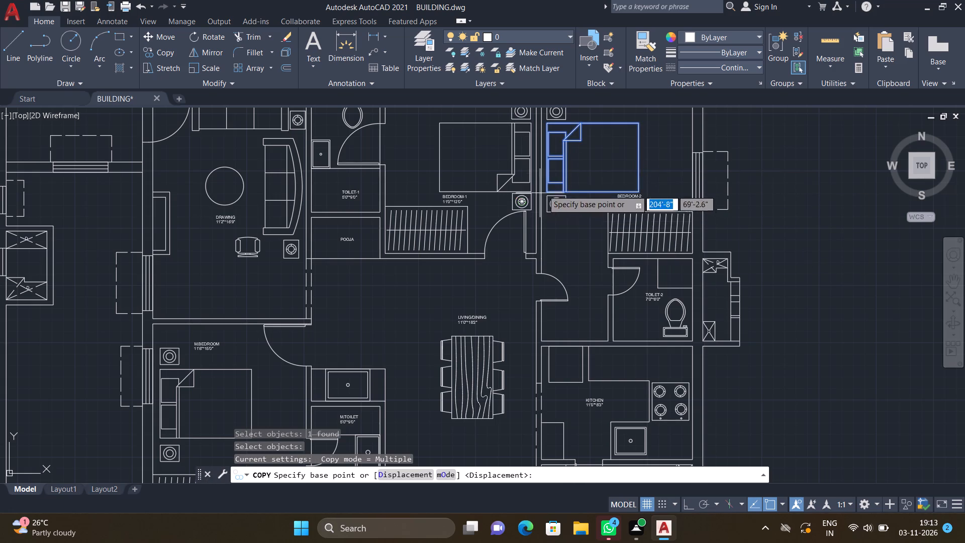
scroll(546, 186, "up", 3)
left_click(539, 210)
scroll(447, 248, "down", 5)
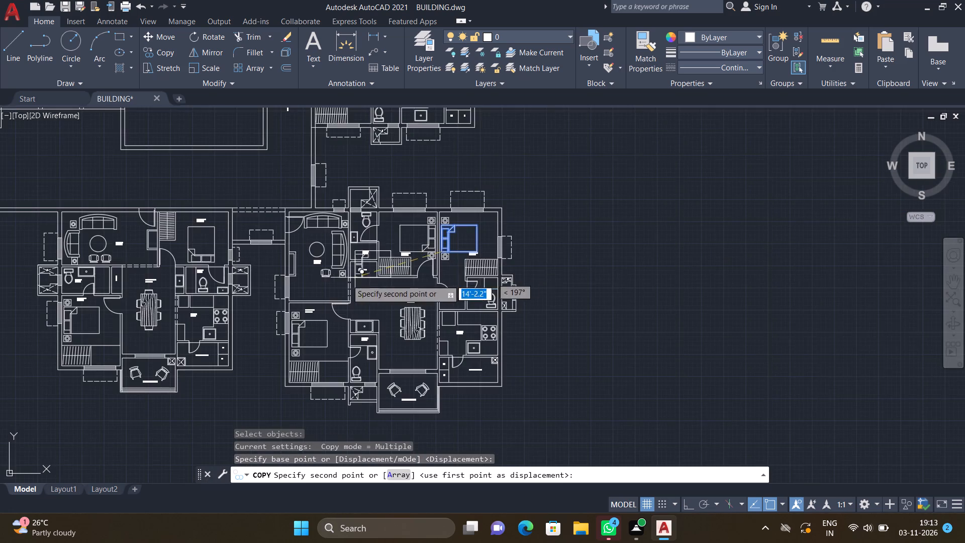
scroll(316, 280, "down", 3)
scroll(205, 314, "up", 2)
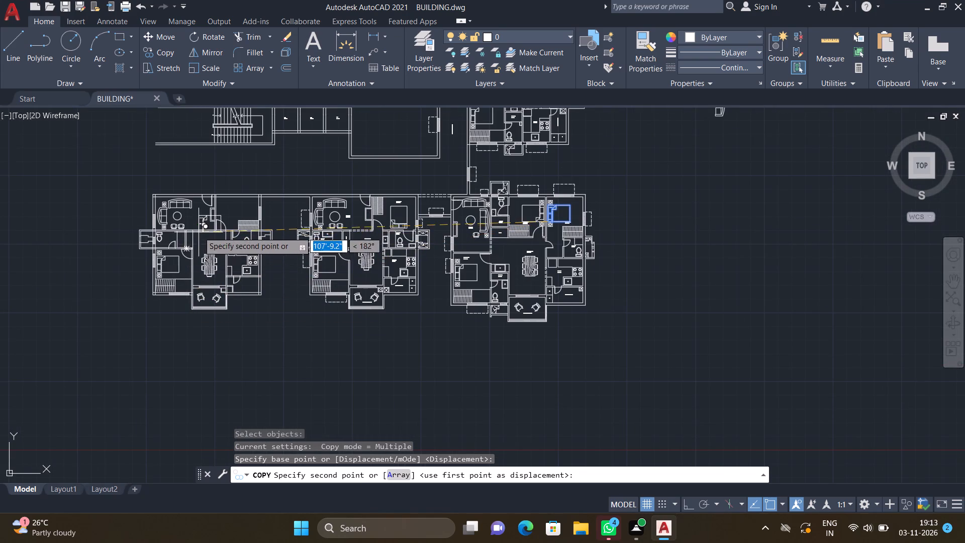
scroll(197, 229, "up", 2)
scroll(256, 192, "up", 2)
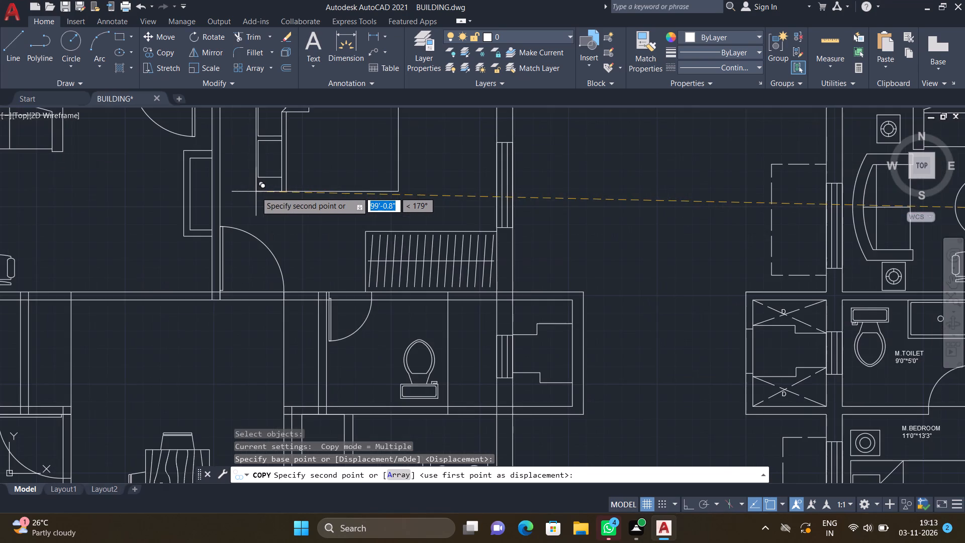
scroll(252, 197, "down", 2)
scroll(244, 198, "up", 1)
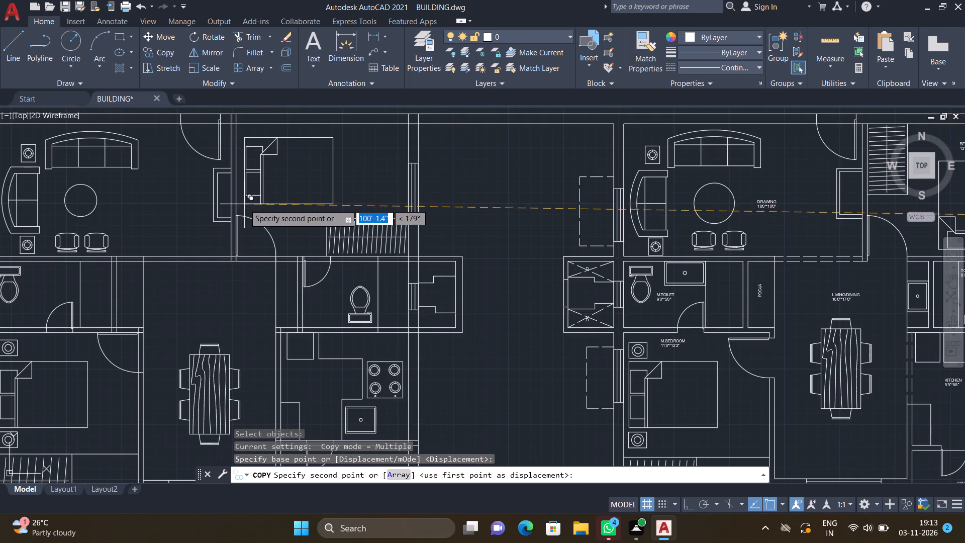
scroll(244, 204, "up", 2)
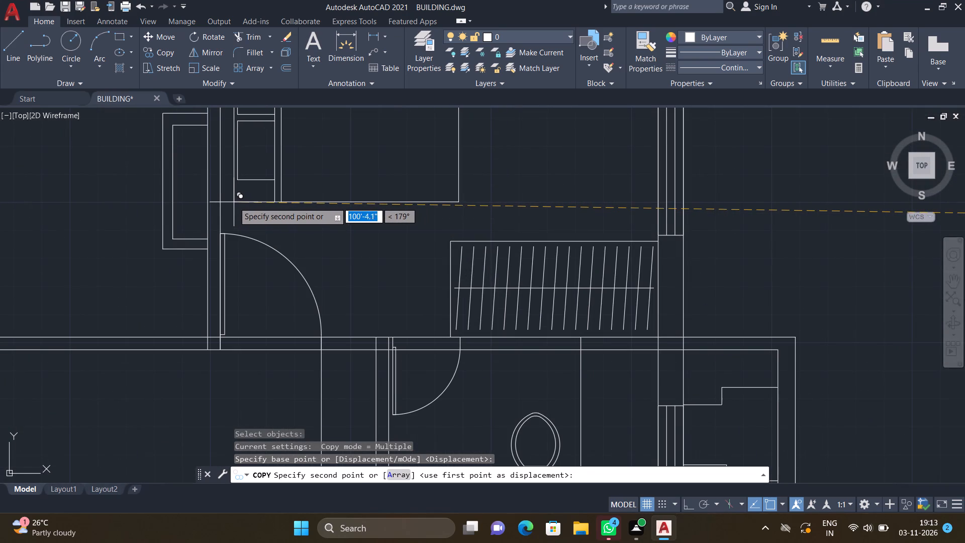
left_click(234, 202)
key("Return")
Draw a washbasin as two nested rectangles in the south-west corner of the new flat's east toilet, the inner one slightly inset.
scroll(232, 194, "down", 3)
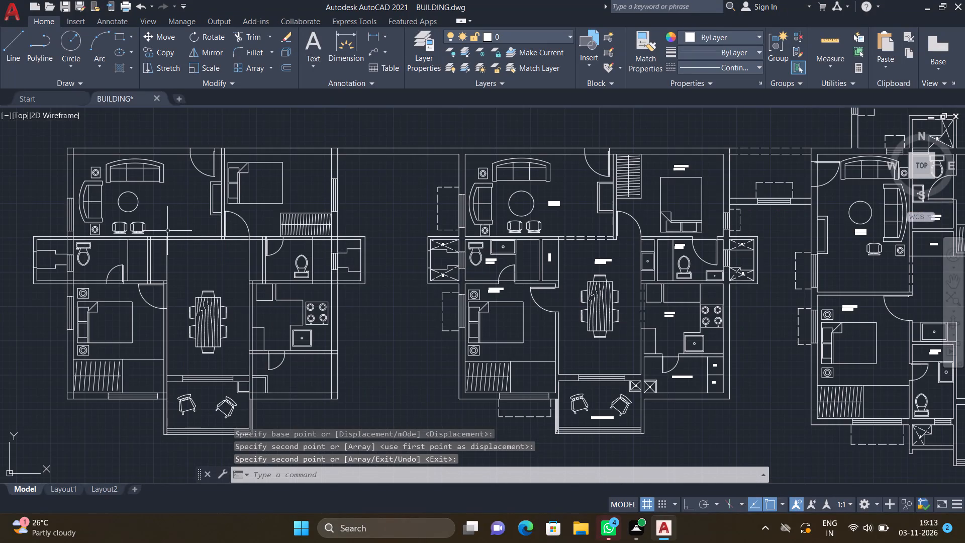
scroll(171, 236, "down", 1)
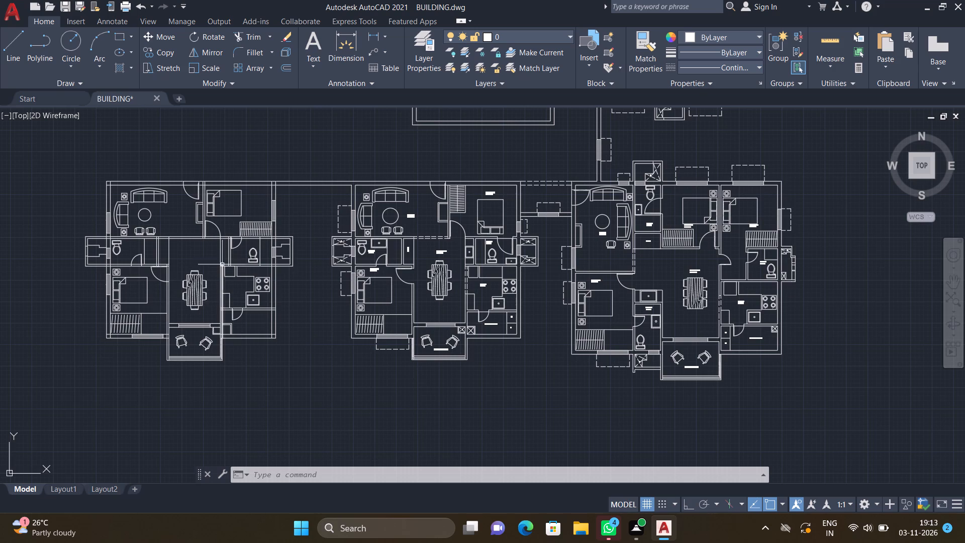
scroll(230, 259, "up", 5)
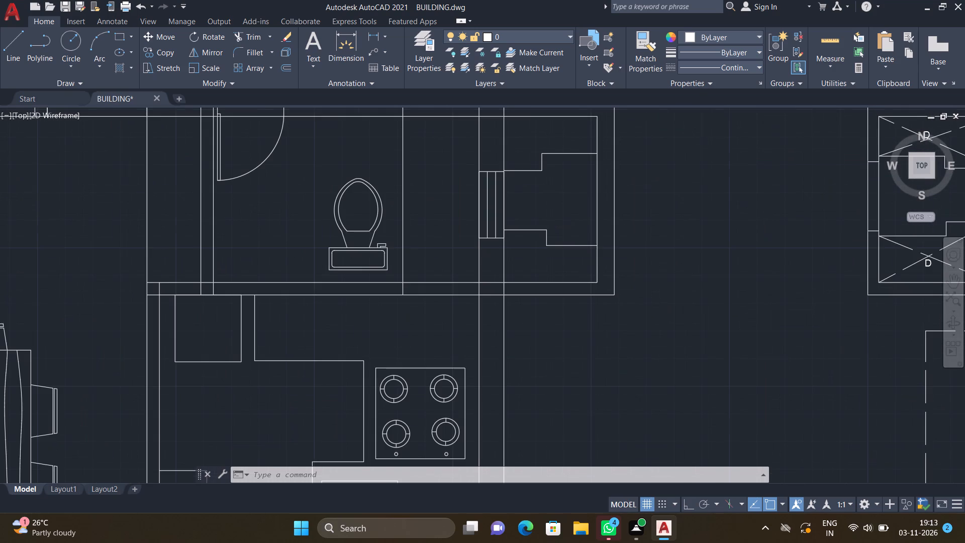
type("REC")
key("Return")
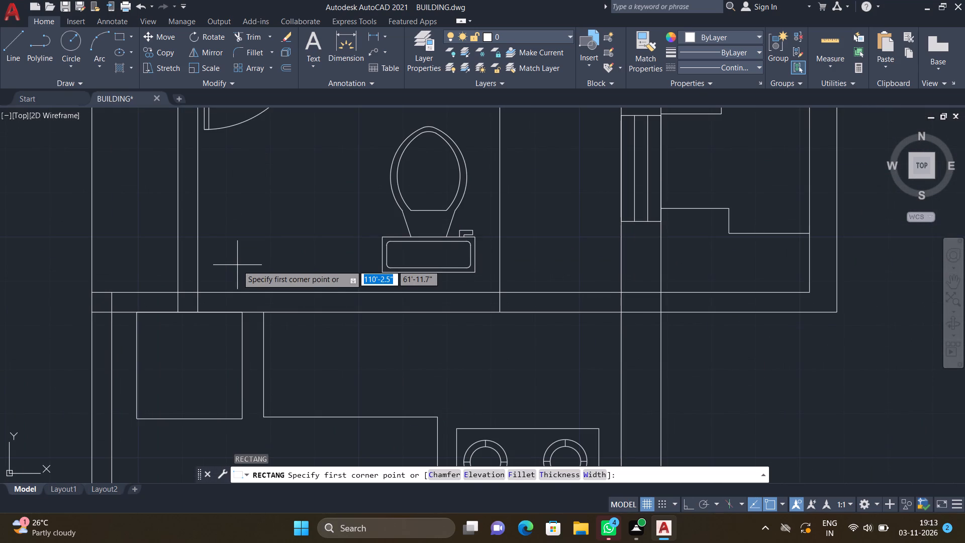
left_click(199, 294)
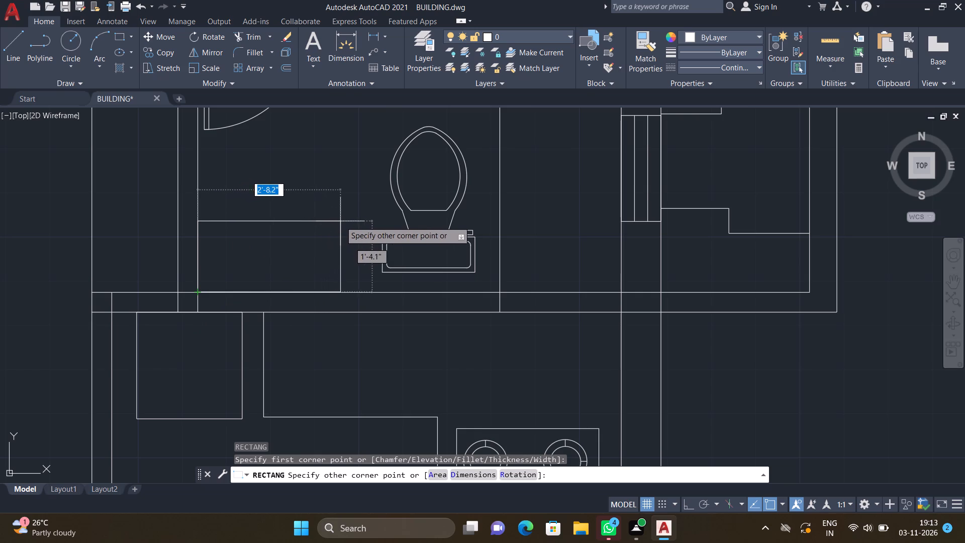
scroll(341, 221, "up", 1)
left_click(330, 197)
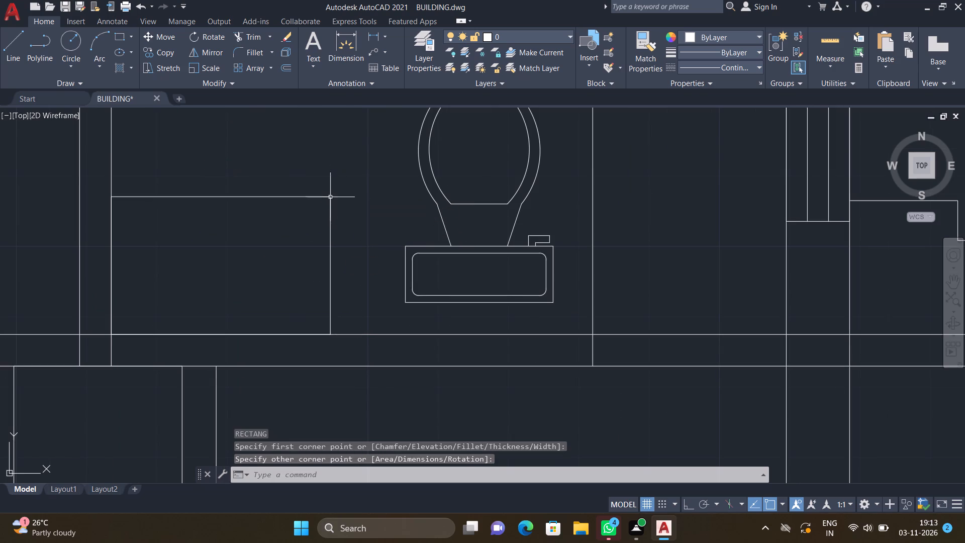
type("REC")
key("Return")
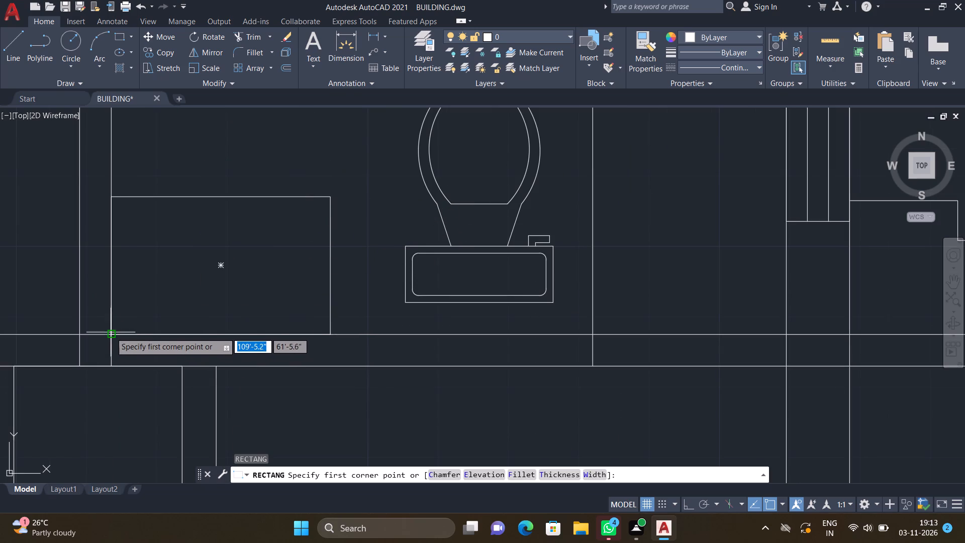
left_click(124, 324)
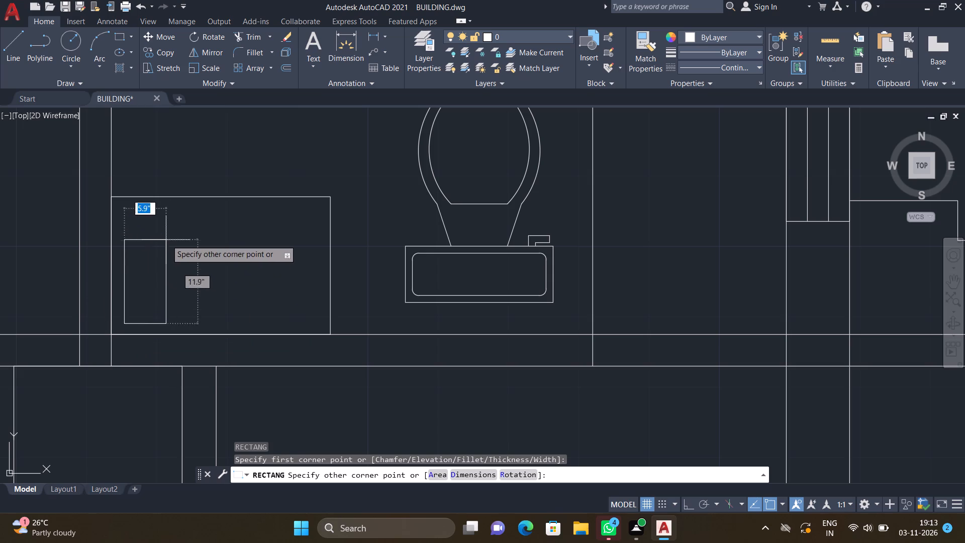
left_click(316, 206)
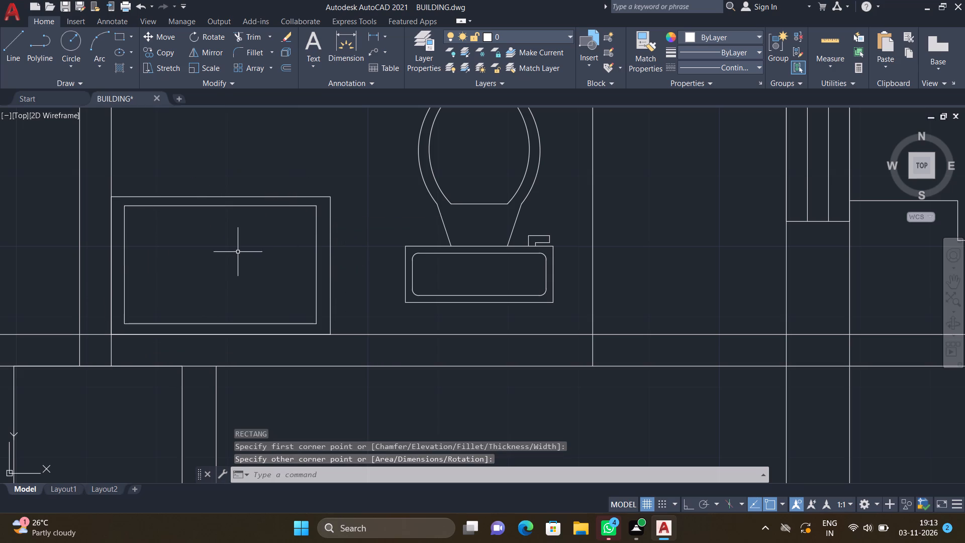
Fillet all four corners of the washbasin's inner rectangle at 0.5" radius.
key("f")
key("Return")
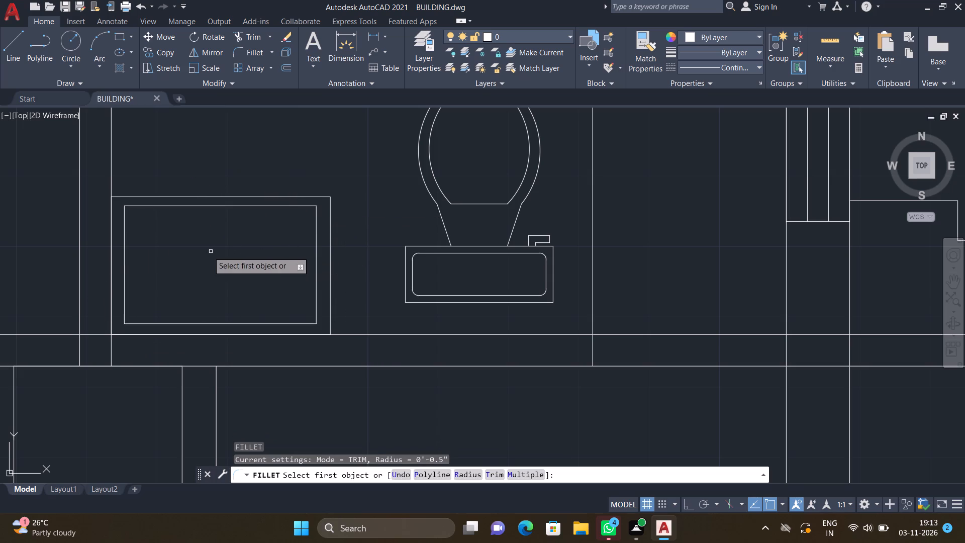
left_click(160, 206)
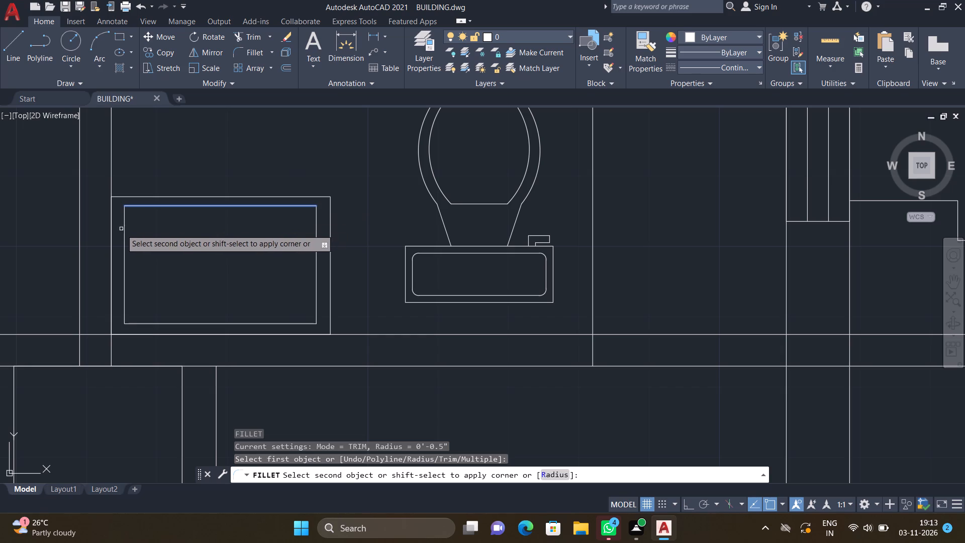
left_click(126, 232)
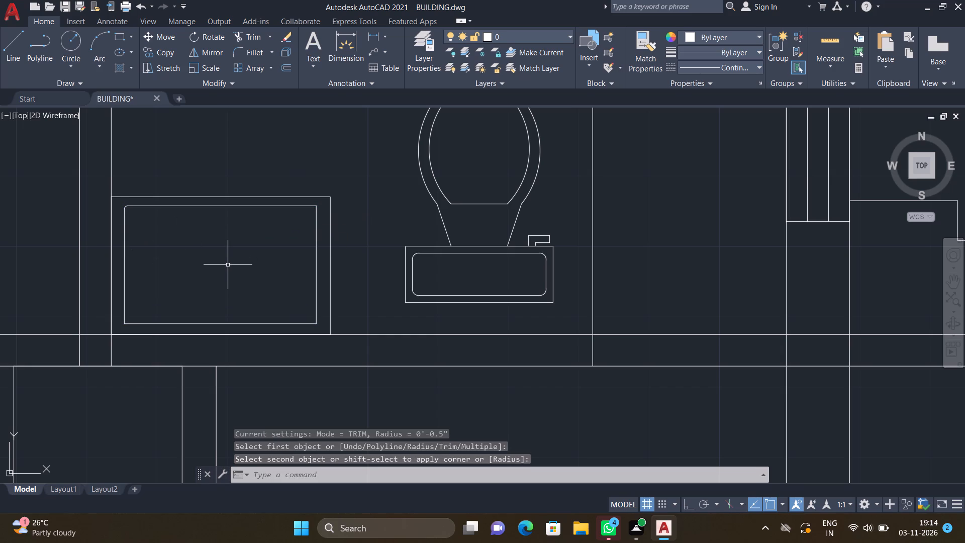
key("space")
left_click_drag(124, 292, 125, 292)
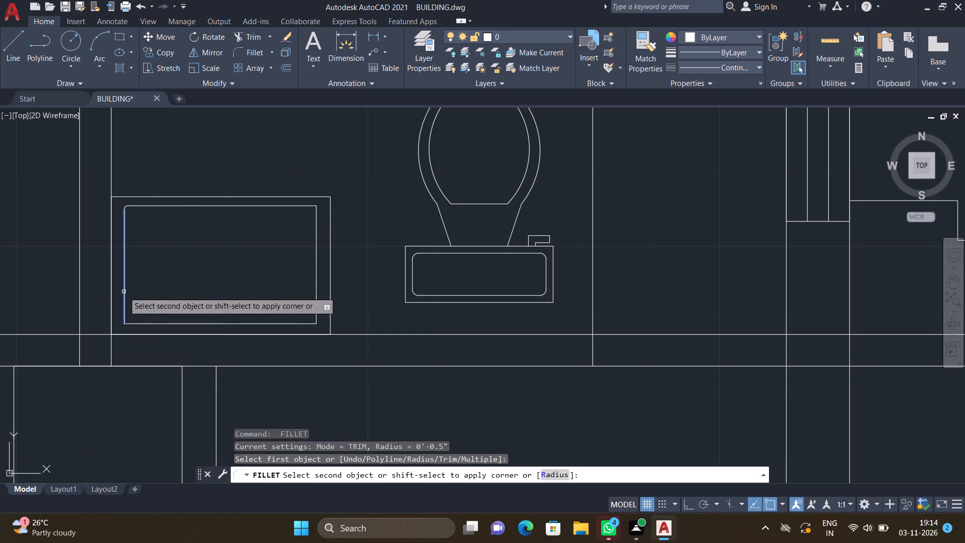
left_click_drag(125, 292, 130, 296)
left_click(154, 324)
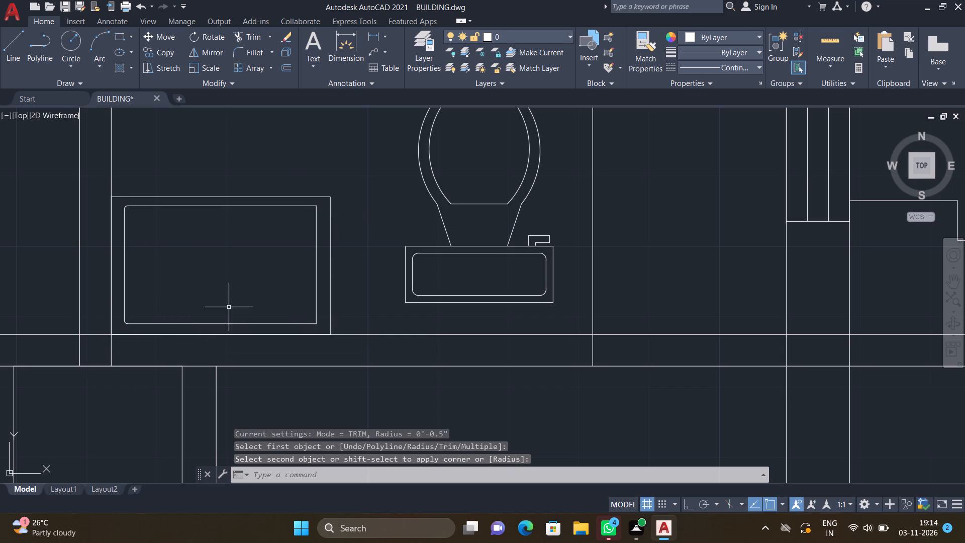
key("space")
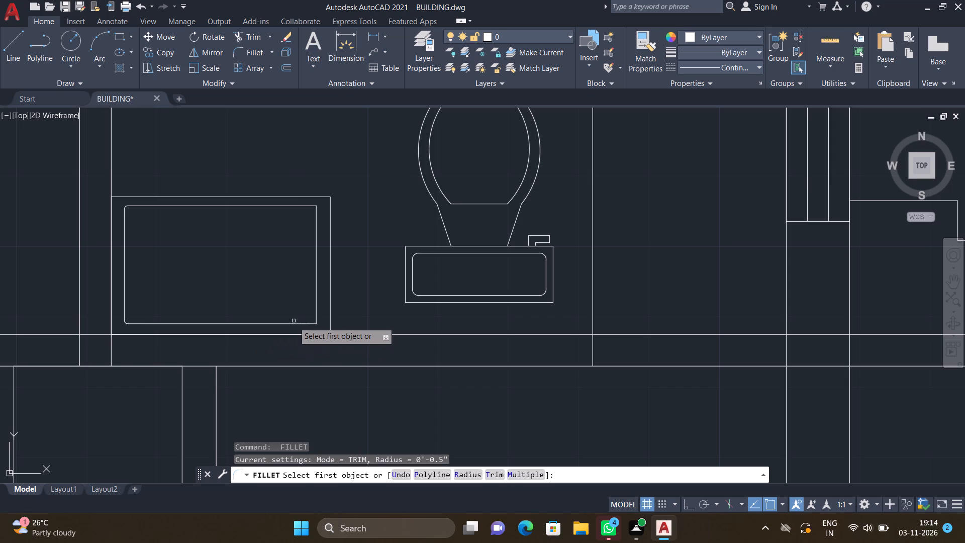
left_click(295, 324)
left_click(319, 293)
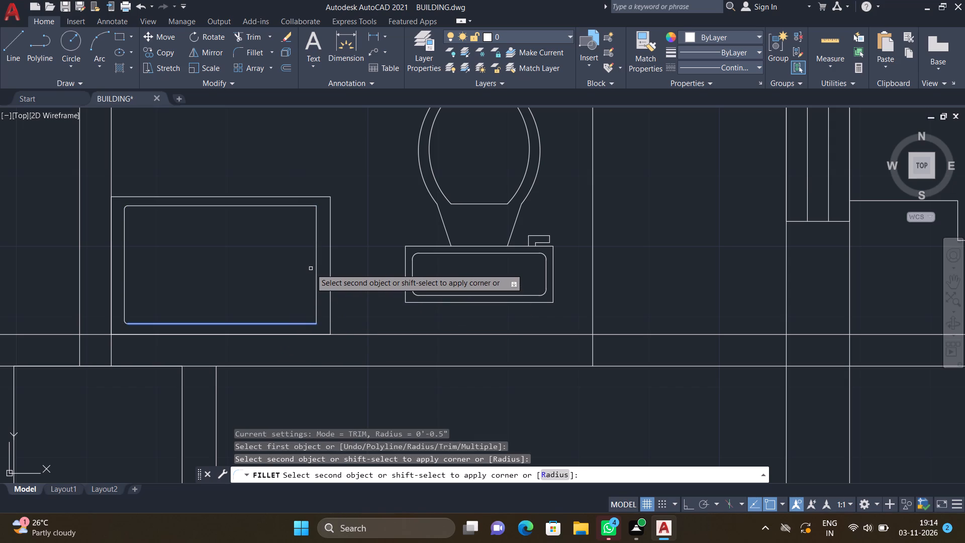
left_click(316, 273)
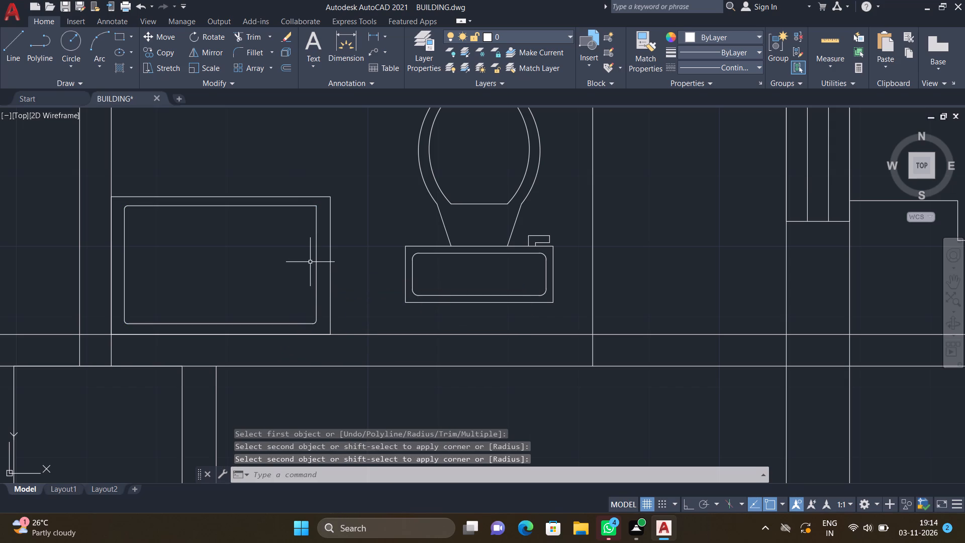
key("space")
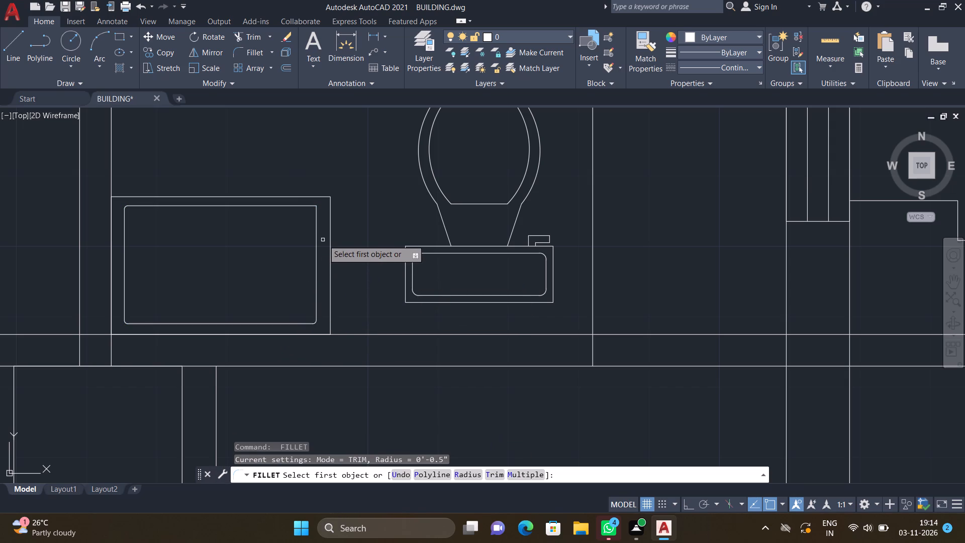
left_click(317, 230)
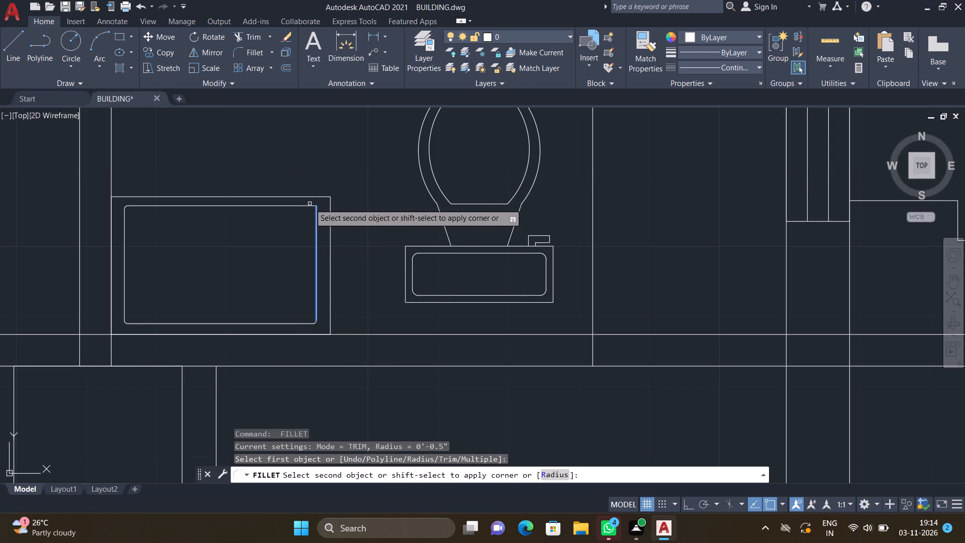
left_click(310, 205)
Draw a small drain circle at the centre of the east toilet's washbasin.
scroll(295, 238, "down", 3)
scroll(279, 249, "up", 2)
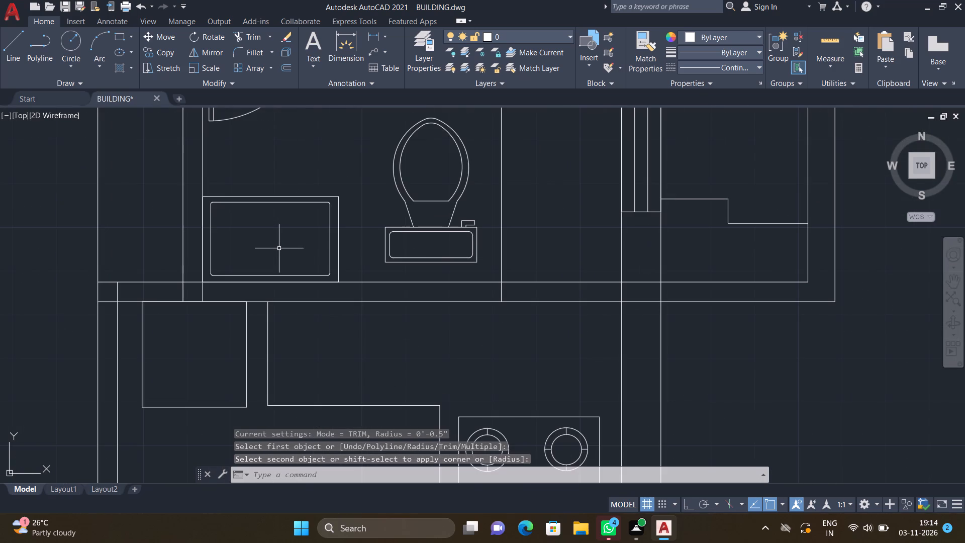
key("c")
key("Return")
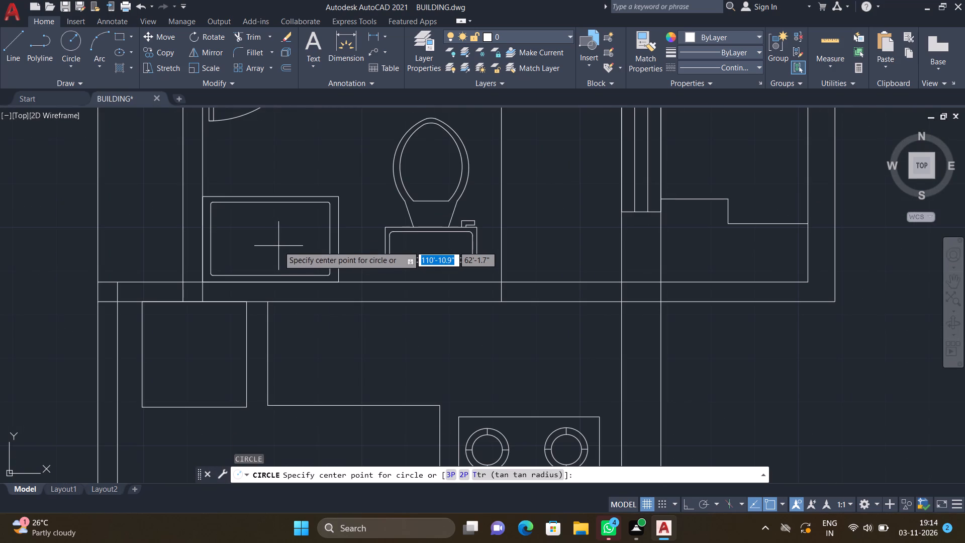
scroll(275, 209, "up", 1)
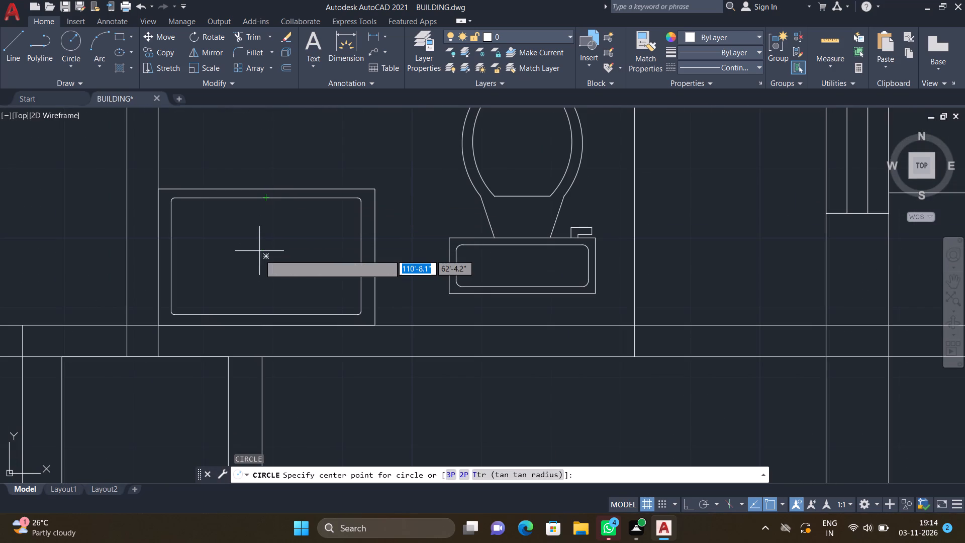
left_click(268, 254)
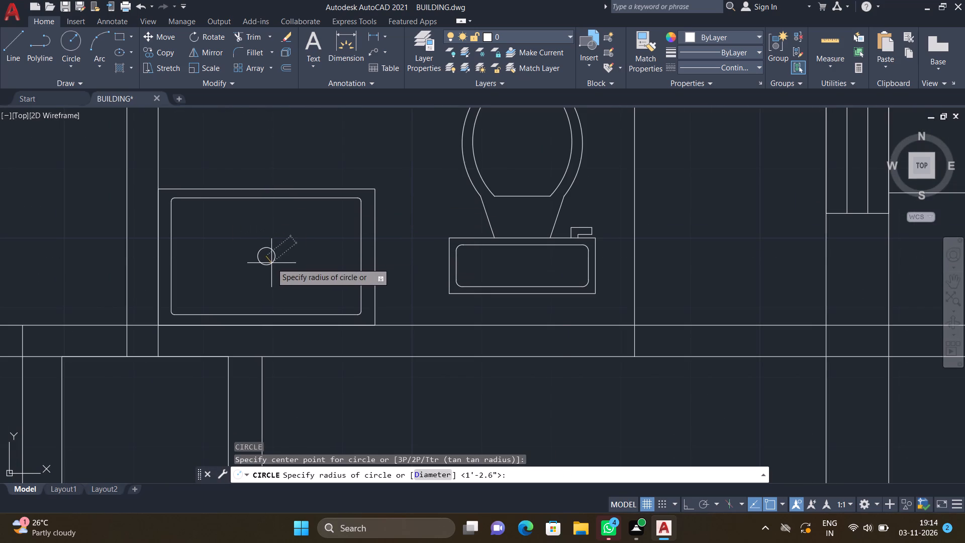
left_click(271, 263)
Draw a second washbasin as two nested rectangles in the recess west of the east toilet, the outer one spanning the recess width.
scroll(214, 243, "down", 1)
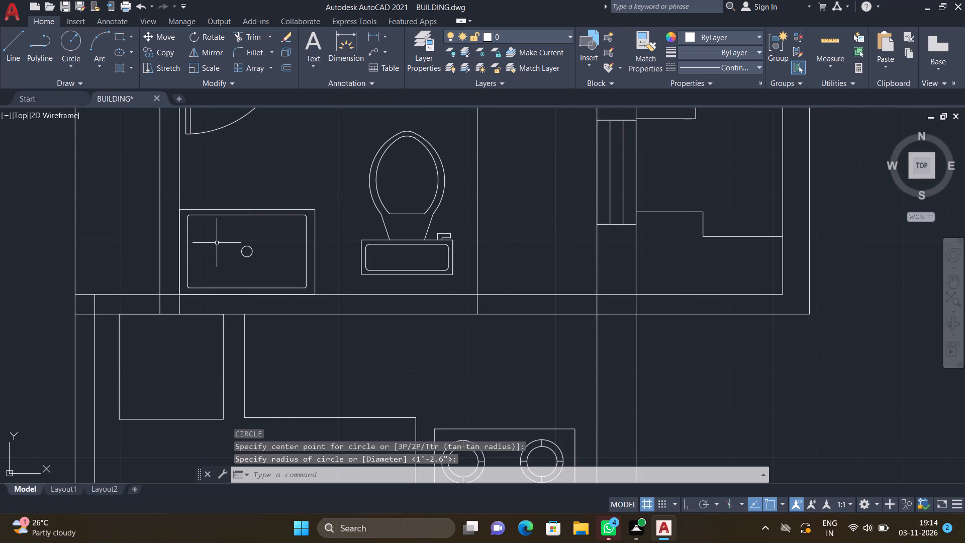
scroll(217, 243, "down", 4)
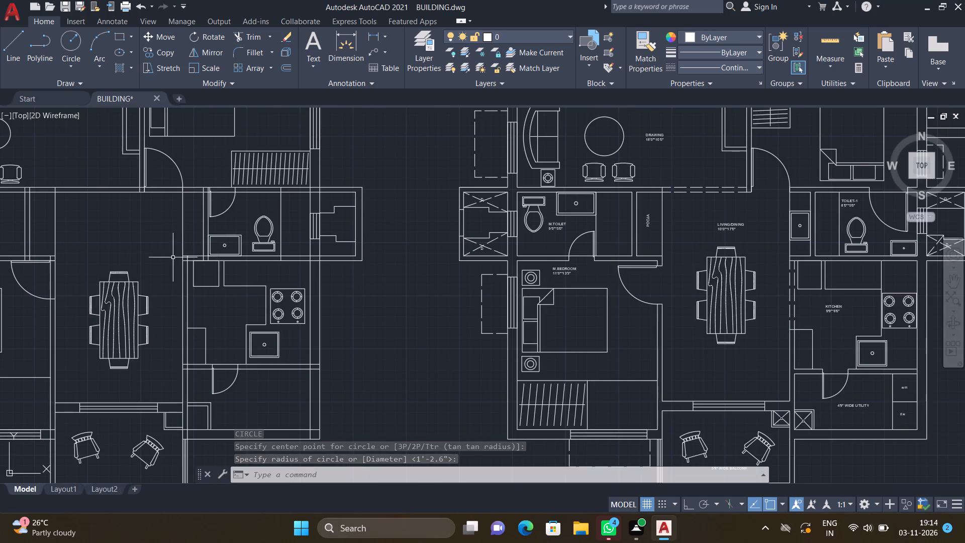
scroll(195, 216, "up", 2)
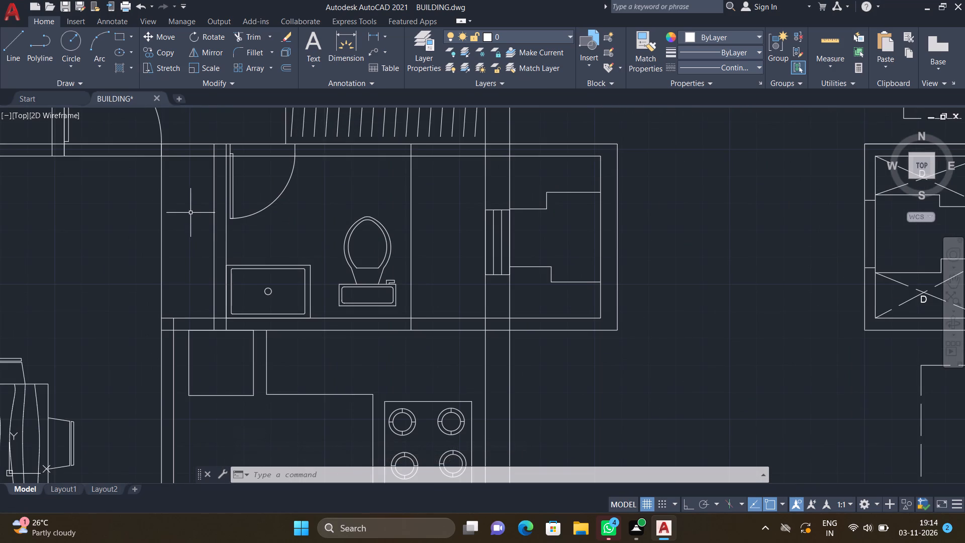
type("REC")
key("Return")
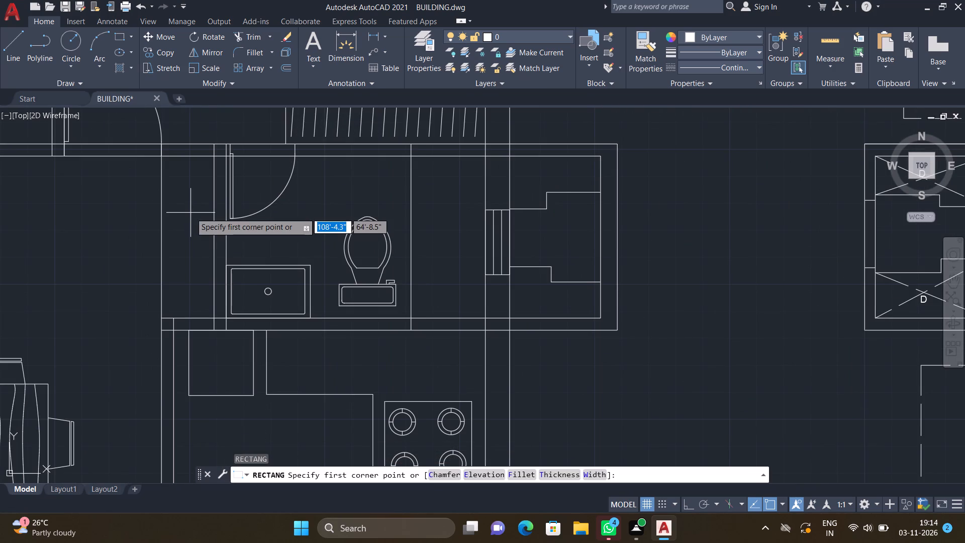
left_click(162, 213)
scroll(205, 253, "up", 2)
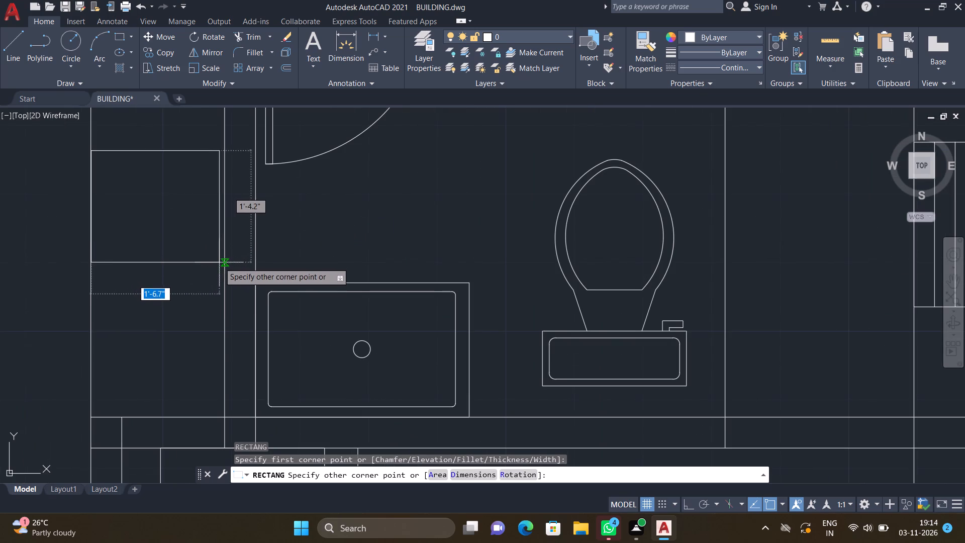
left_click(225, 313)
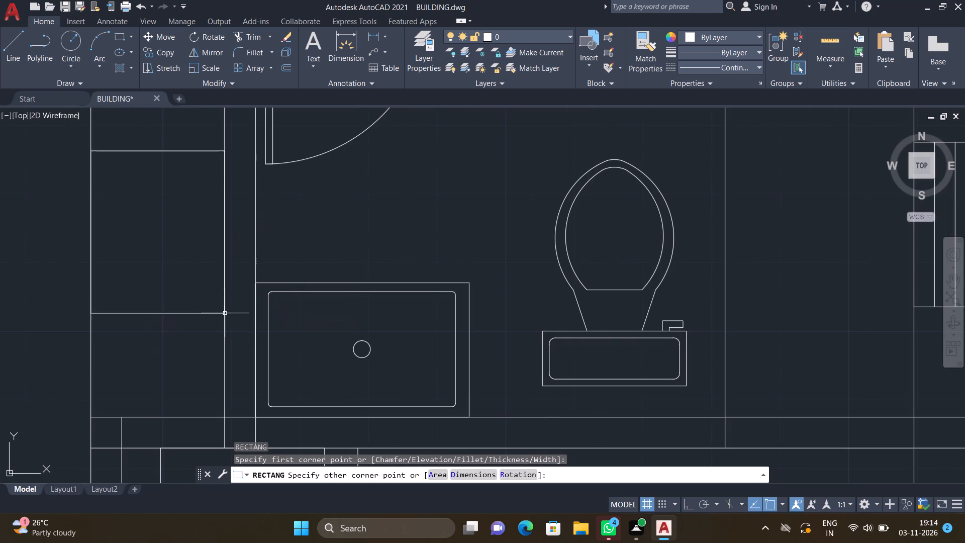
scroll(152, 273, "down", 2)
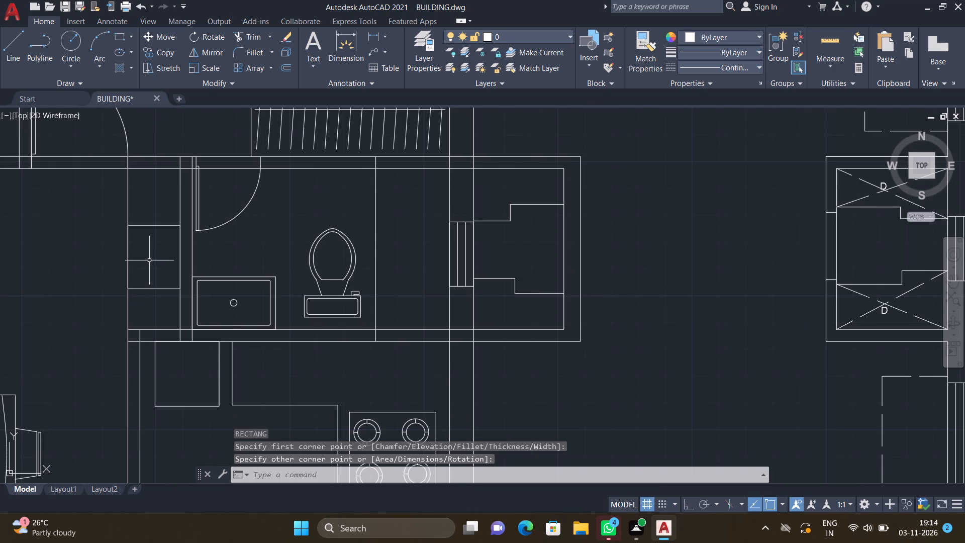
type("REC")
key("Return")
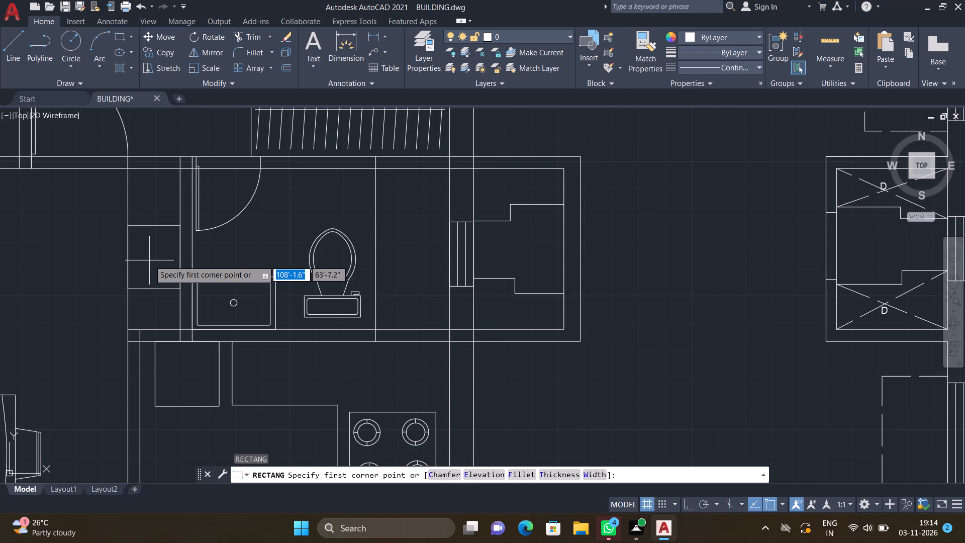
scroll(129, 254, "up", 2)
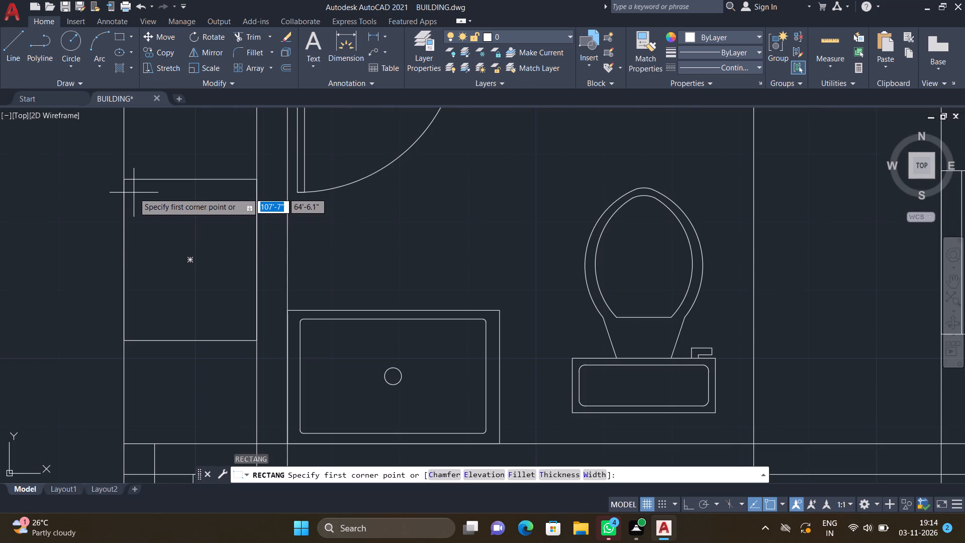
left_click(134, 192)
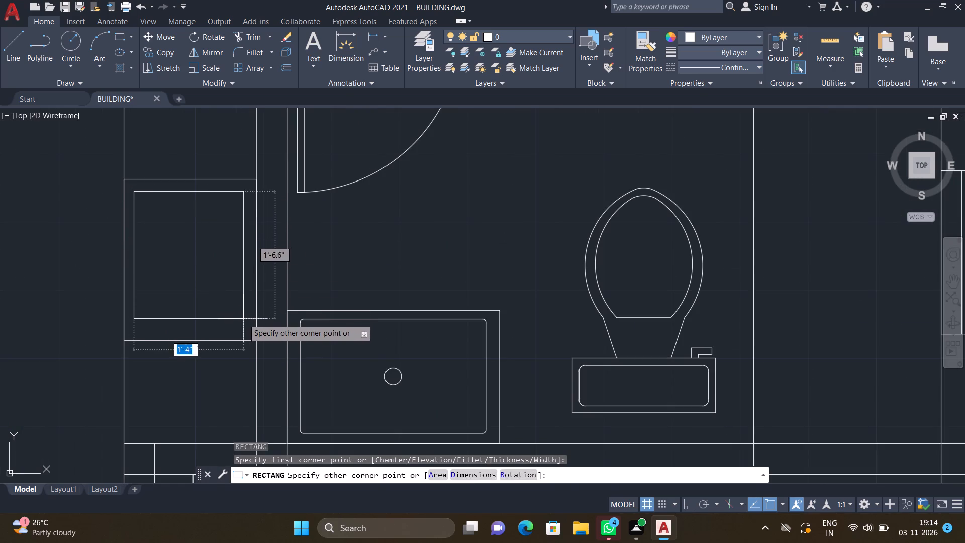
left_click(247, 328)
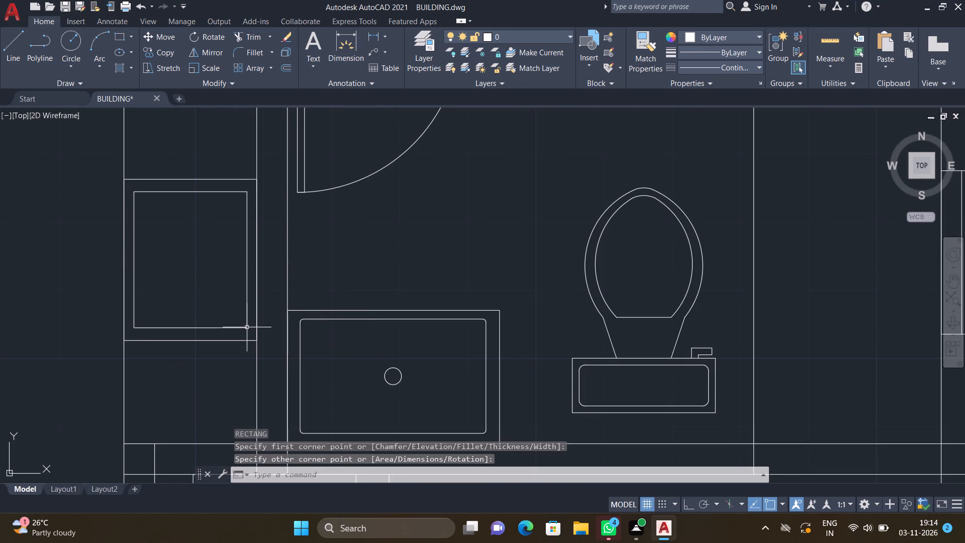
Fillet all four corners of the recess washbasin's inner rectangle at 0.5" radius.
key("f")
key("Return")
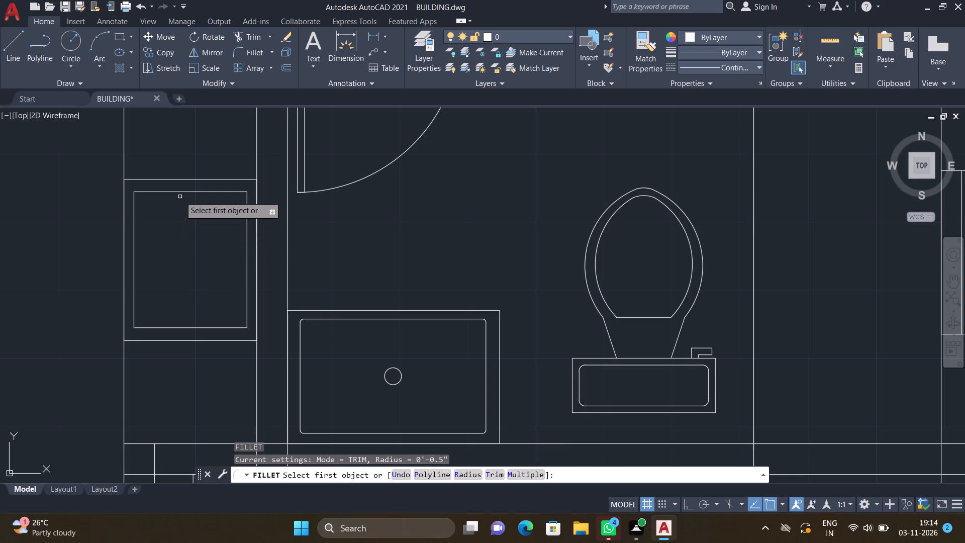
left_click(180, 191)
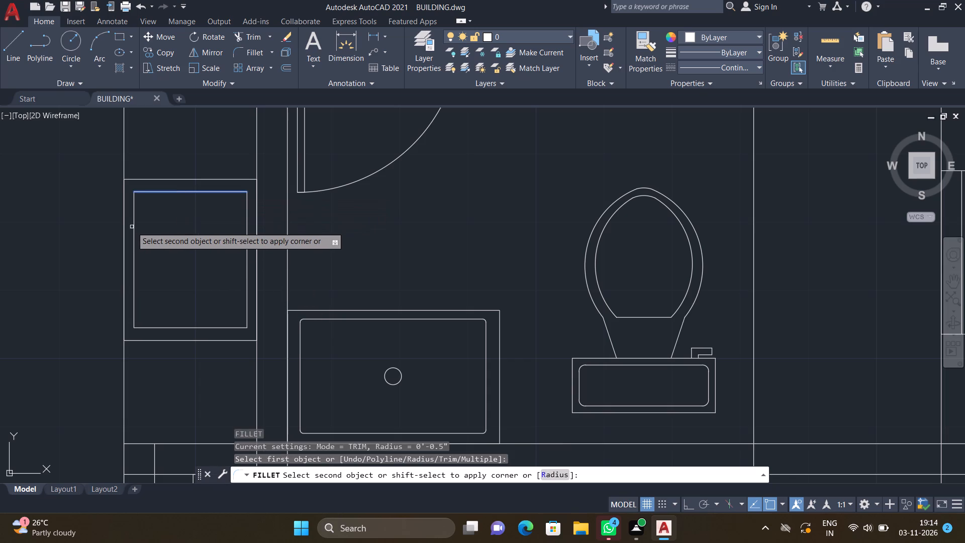
left_click(134, 227)
key("space")
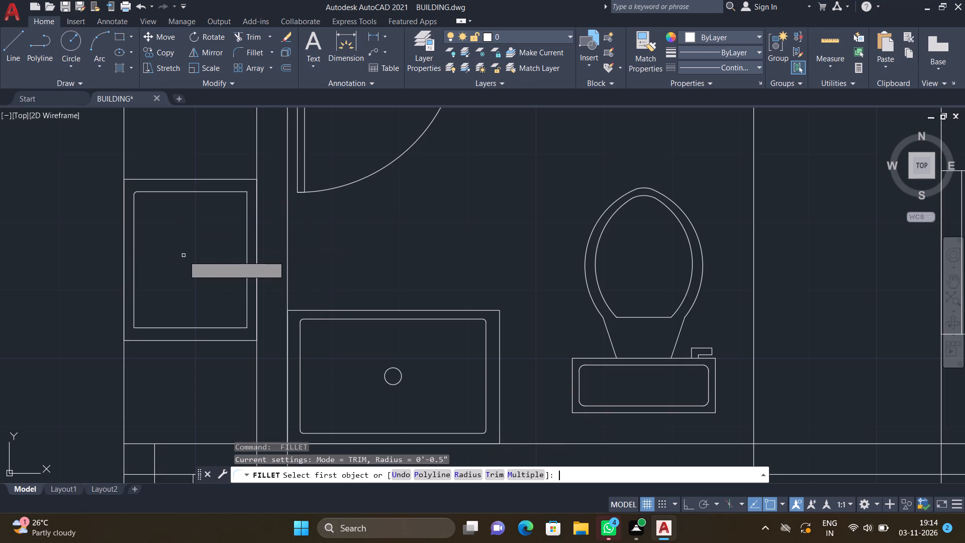
scroll(138, 319, "up", 2)
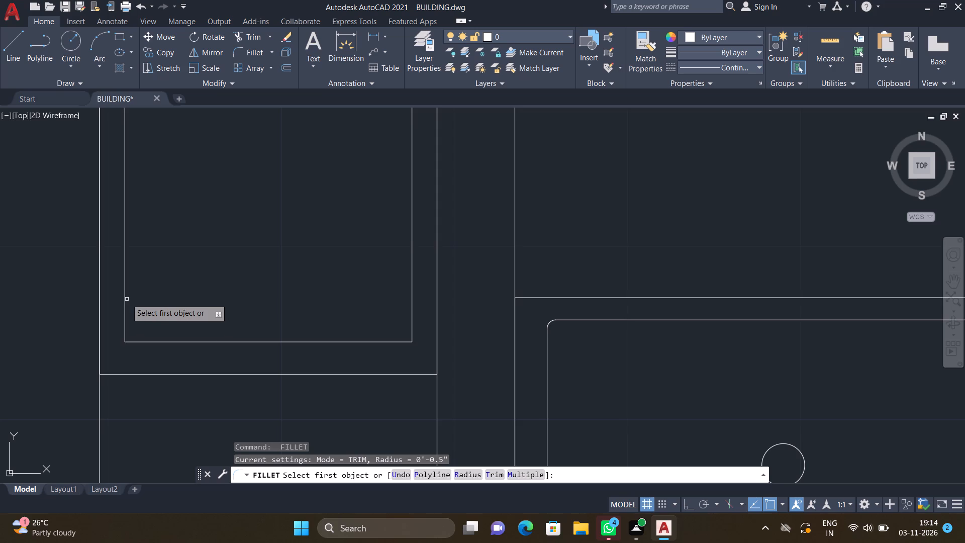
left_click(126, 299)
left_click(192, 342)
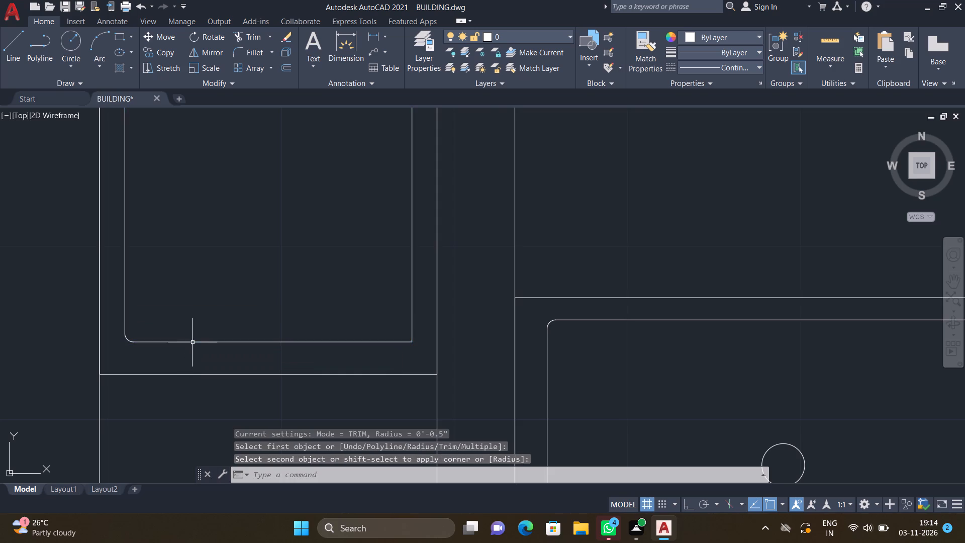
scroll(220, 326, "down", 3)
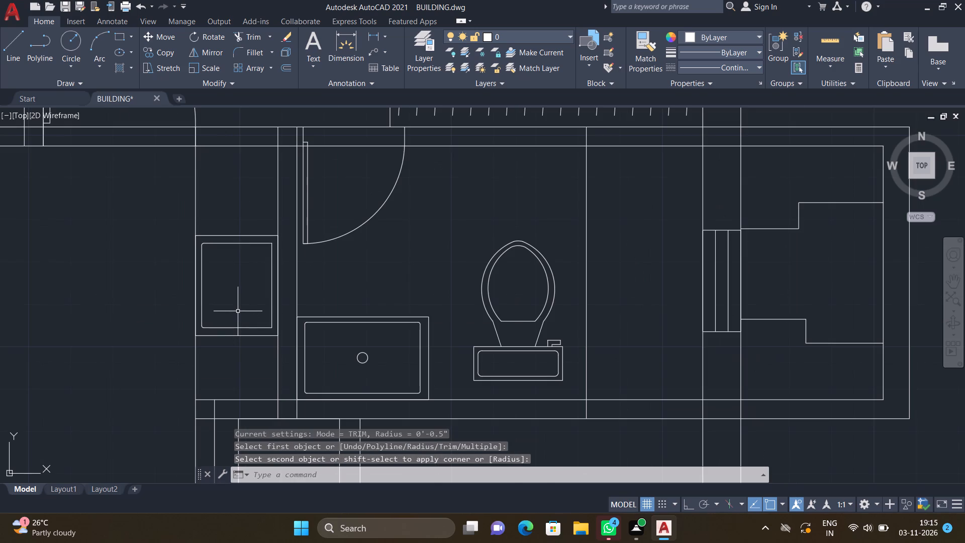
key("space")
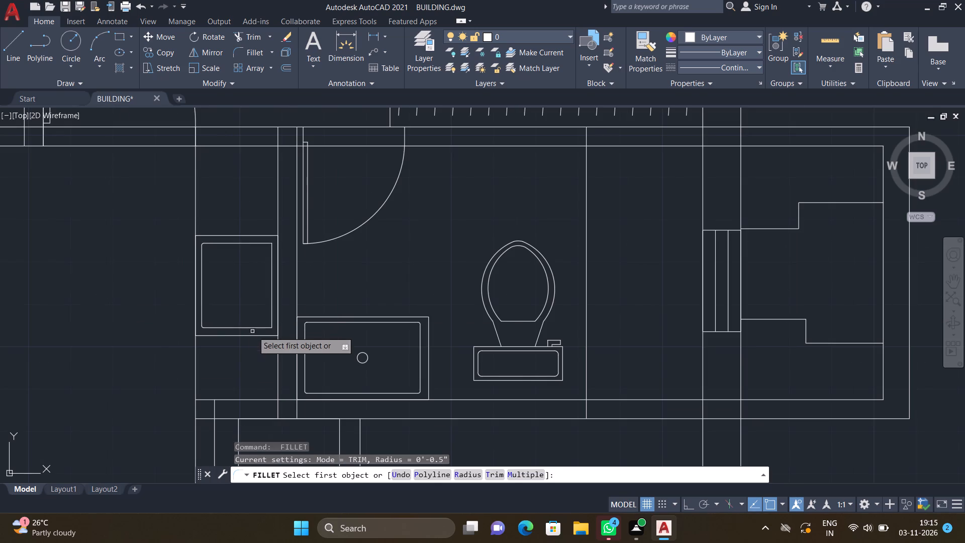
scroll(257, 336, "up", 2)
left_click(258, 317)
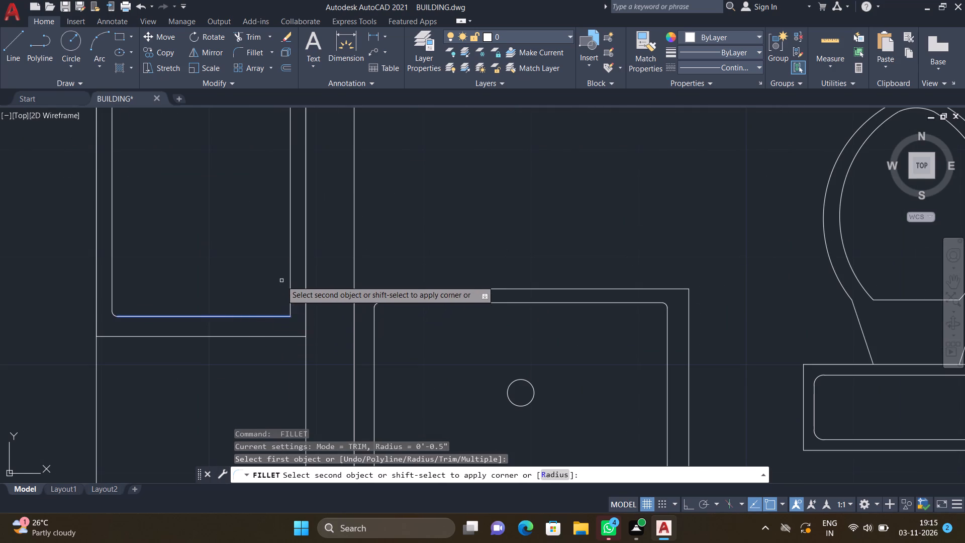
left_click(289, 281)
scroll(264, 247, "down", 2)
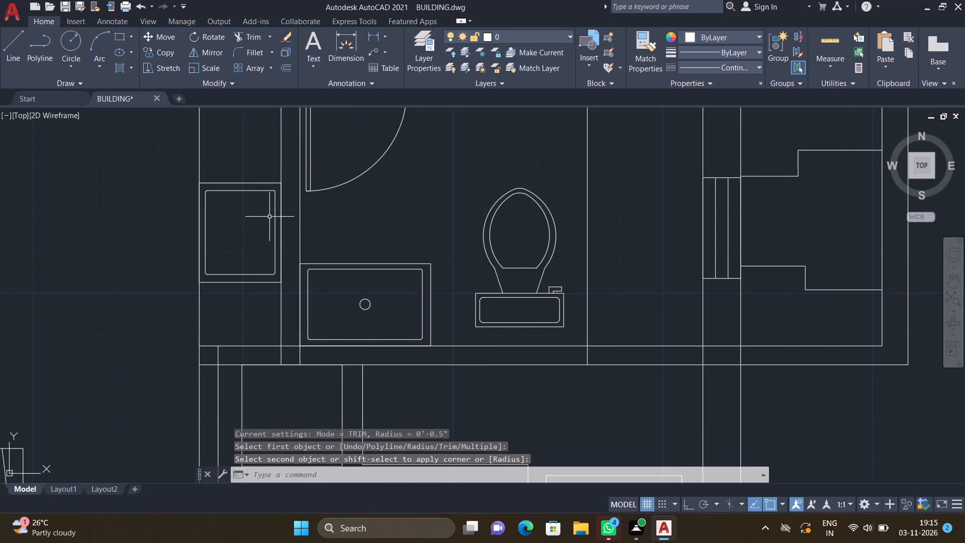
key("space")
scroll(275, 184, "up", 3)
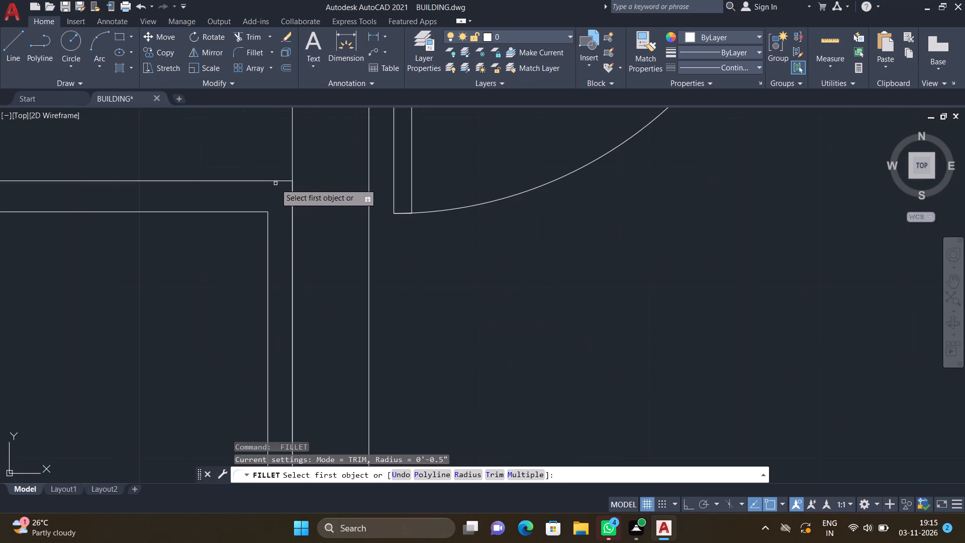
left_click(250, 213)
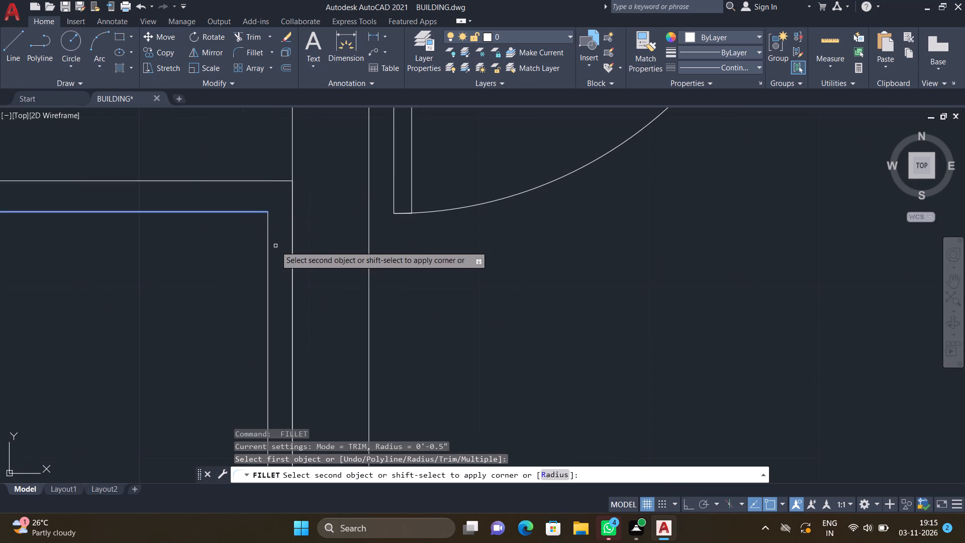
left_click(268, 236)
Draw a small drain circle at the centre of the recess washbasin's inner rectangle.
scroll(243, 260, "down", 4)
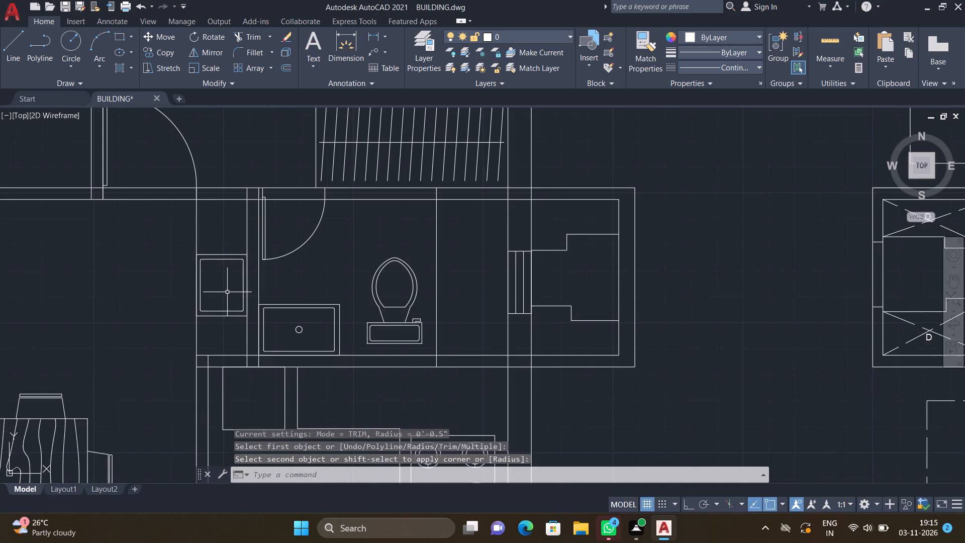
key("c")
key("Return")
scroll(210, 280, "up", 2)
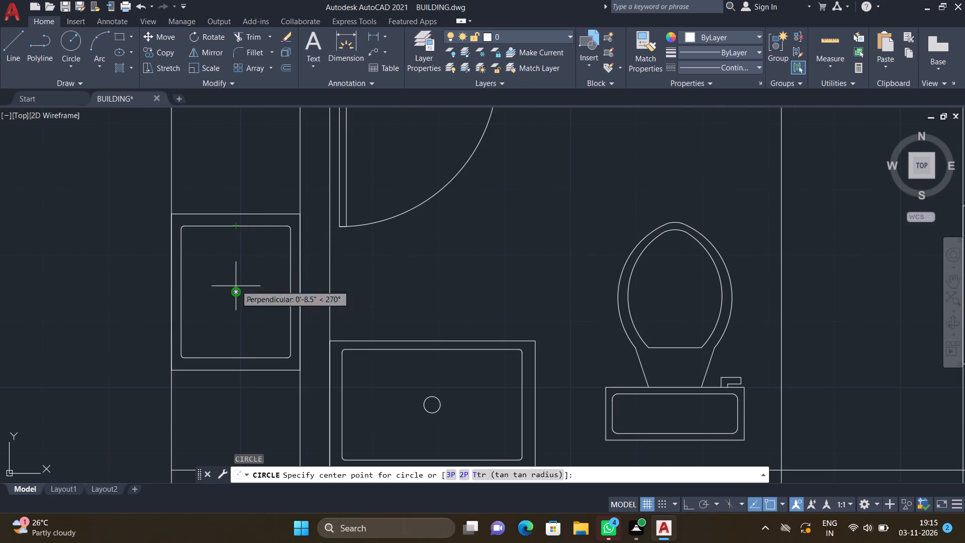
left_click(238, 291)
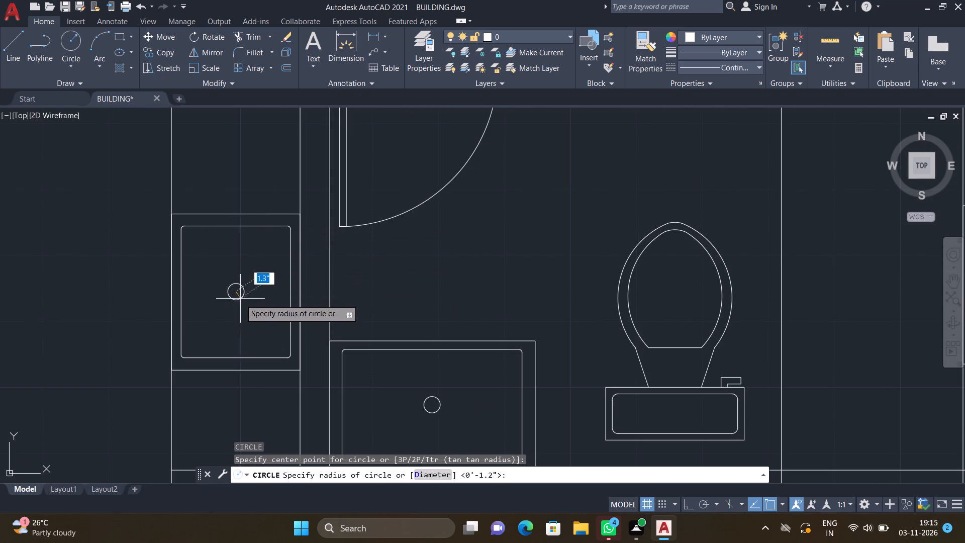
left_click(239, 299)
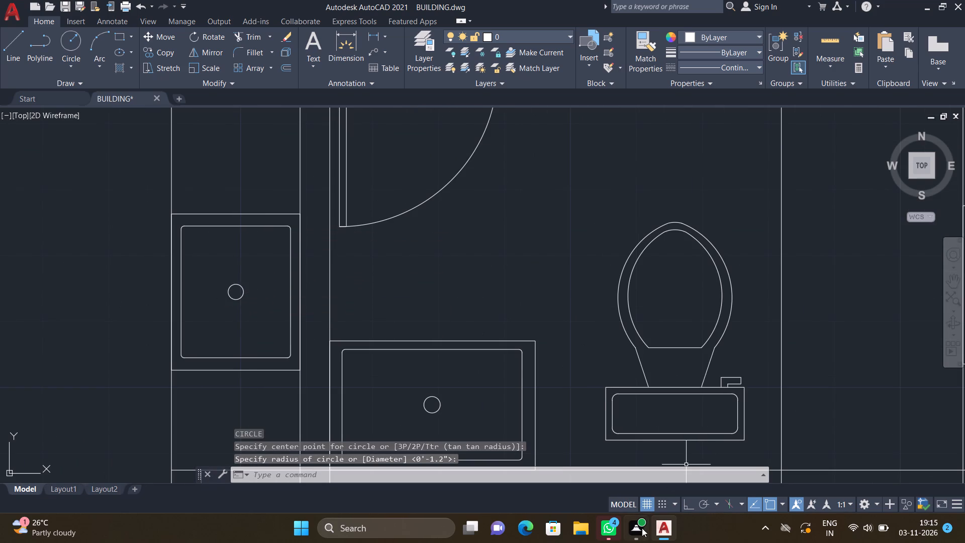
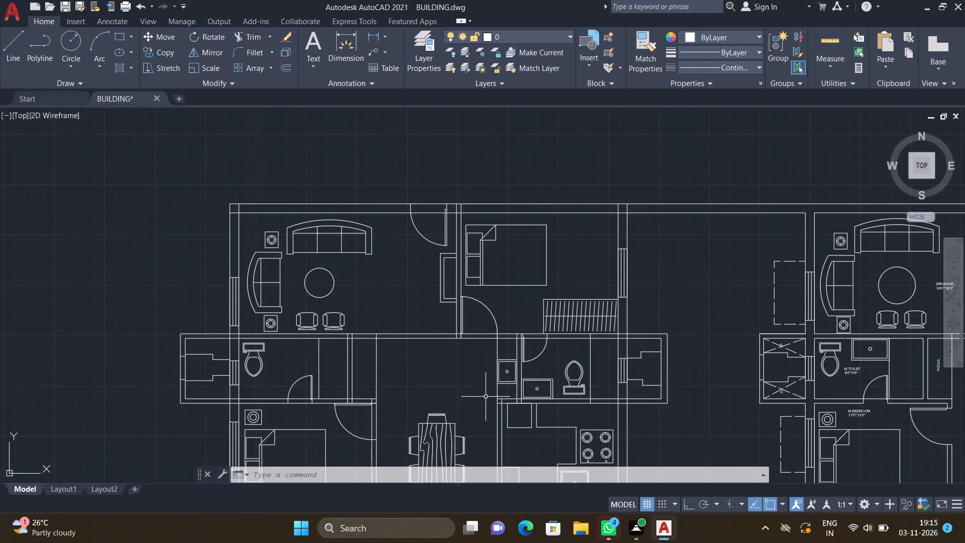
Draw a rectangle about 2'-1.6" by 1'-3.8" for the washbasin counter, in the left toilet's corner between upper wall and partition.
scroll(484, 390, "down", 2)
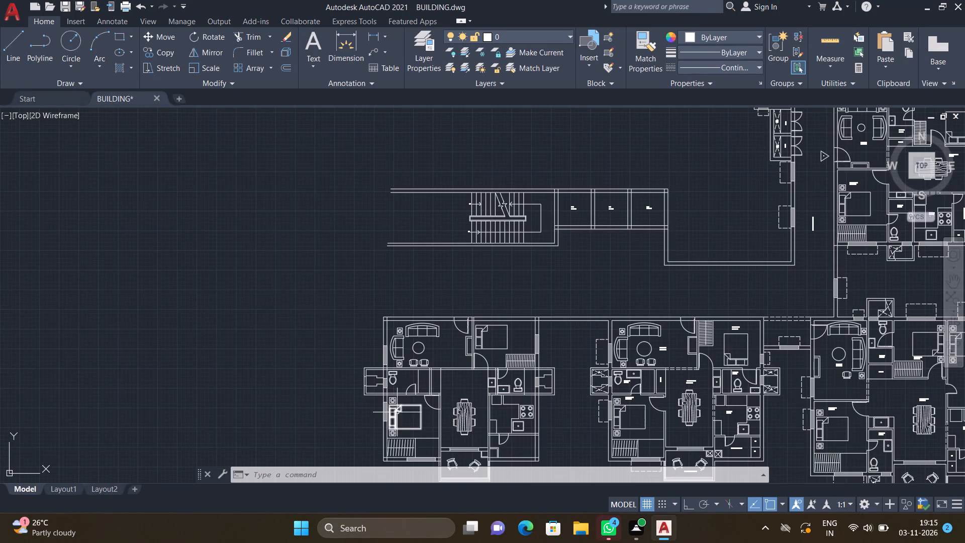
scroll(398, 383, "up", 3)
type("REC")
key("Return")
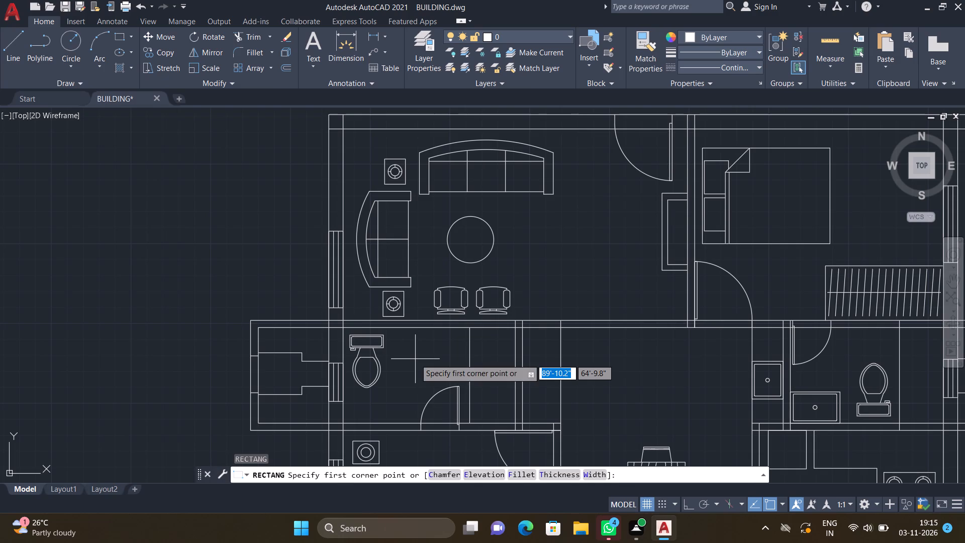
scroll(465, 346, "up", 2)
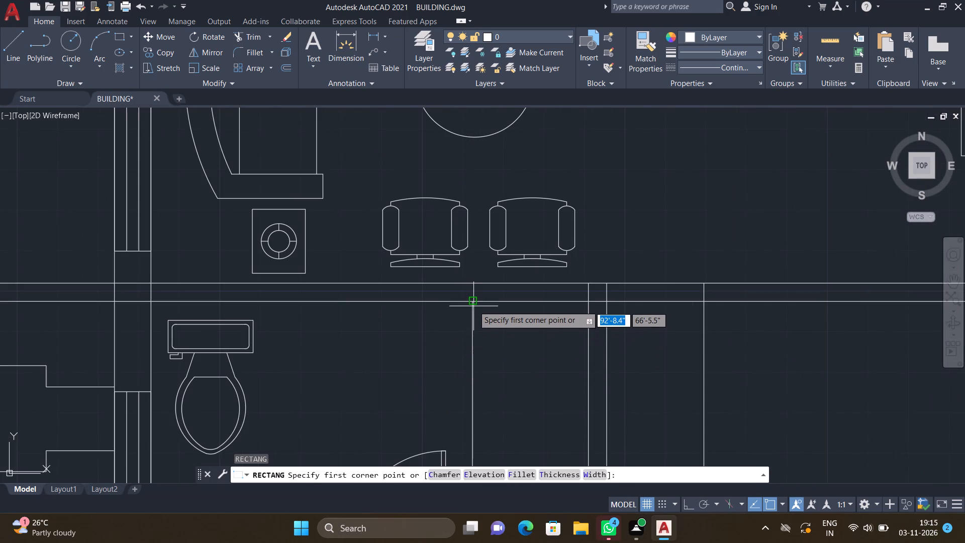
left_click(472, 302)
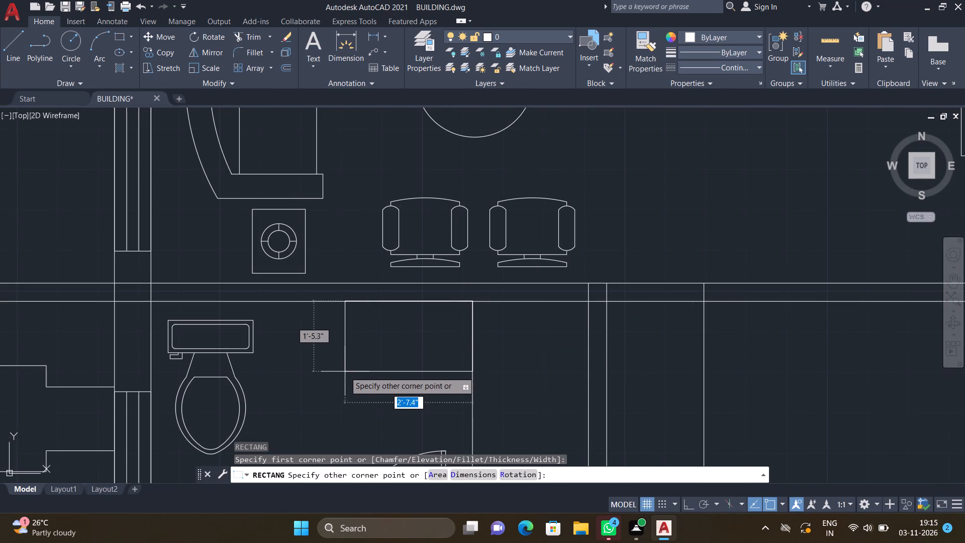
scroll(345, 370, "up", 1)
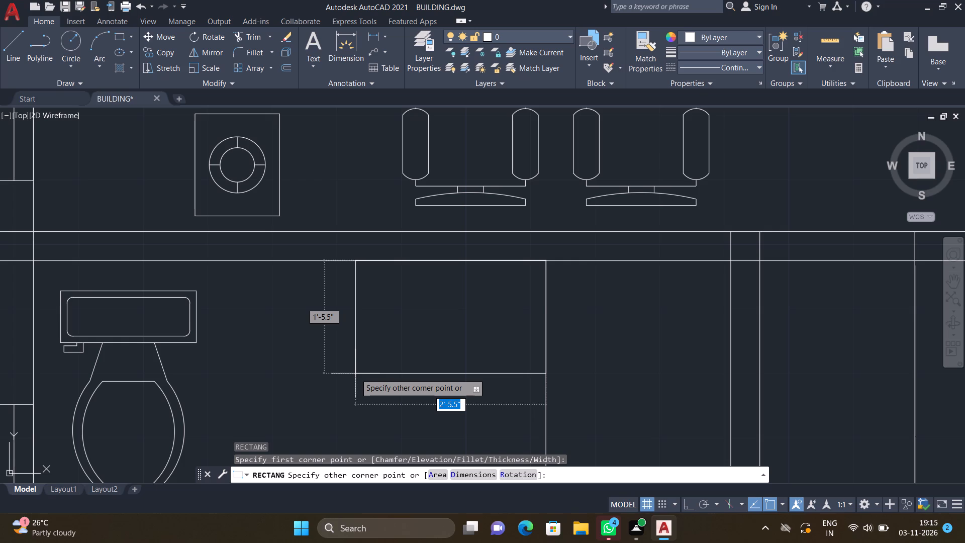
scroll(355, 375, "down", 1)
scroll(357, 372, "up", 1)
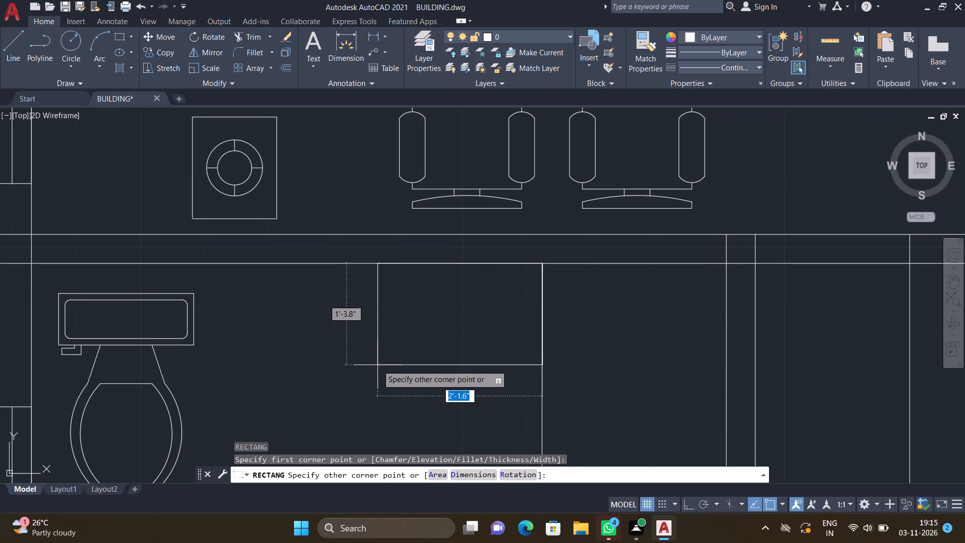
left_click(377, 365)
Draw an inner basin rectangle about 1'-11.5" by 1'-1.5" inside the new counter outline, leaving a narrow margin all round.
type("REC")
key("Return")
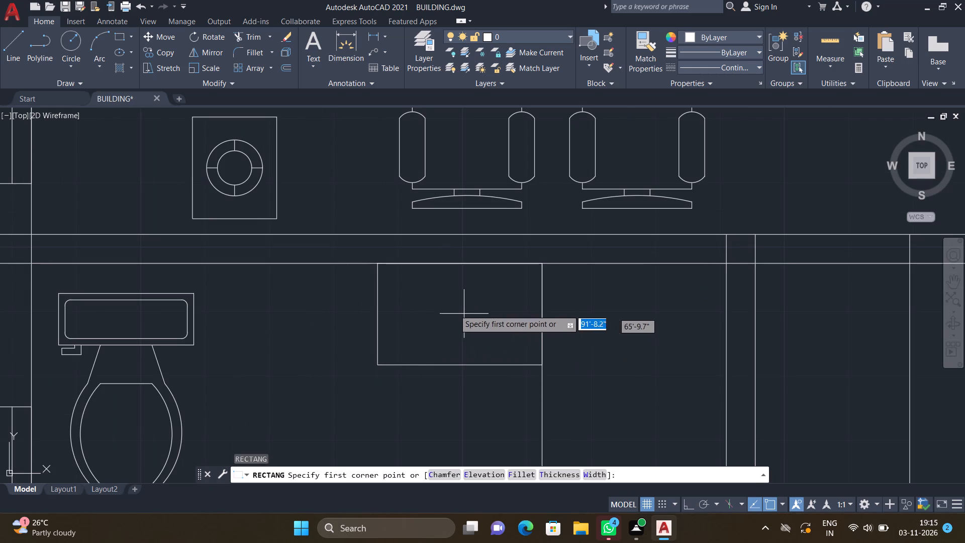
scroll(403, 297, "up", 1)
scroll(377, 258, "up", 2)
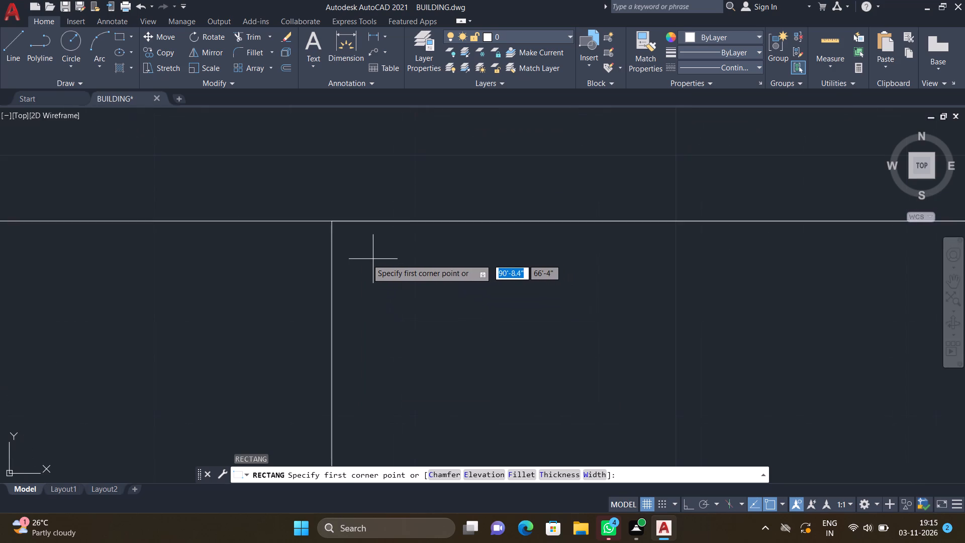
left_click(358, 244)
scroll(476, 319, "down", 3)
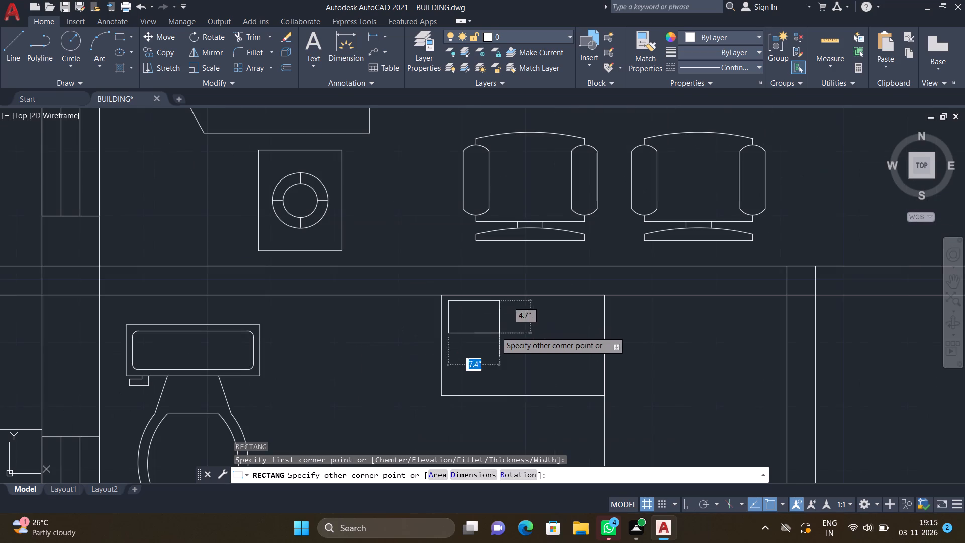
scroll(576, 383, "up", 1)
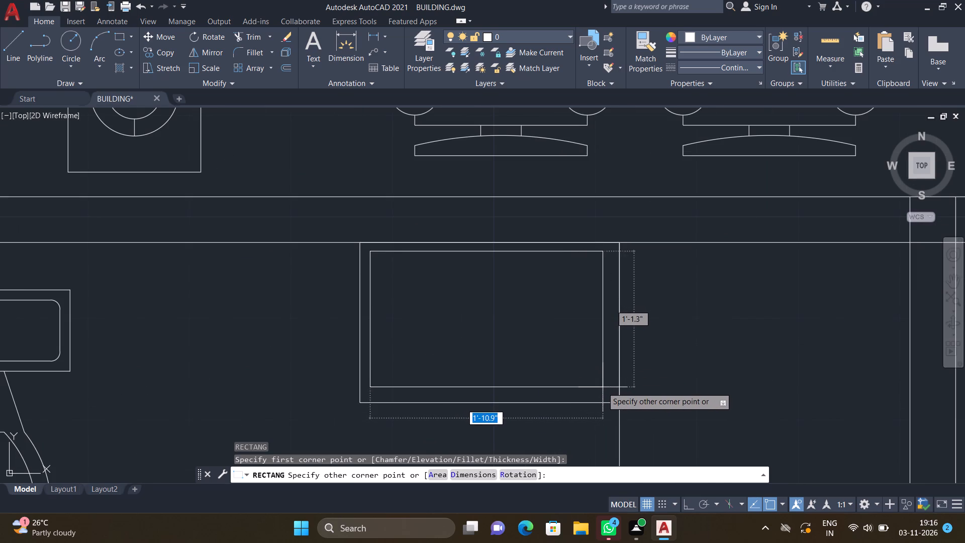
scroll(605, 388, "up", 1)
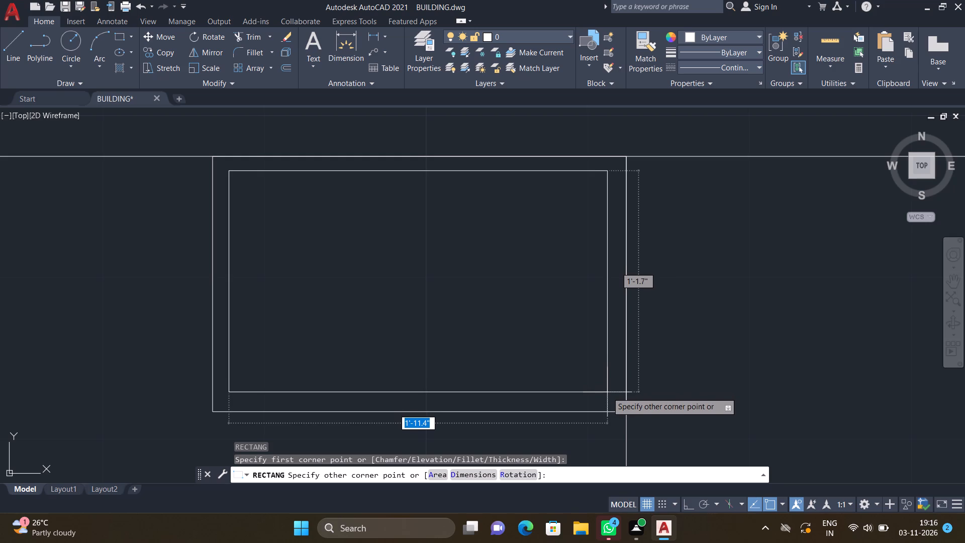
left_click(611, 390)
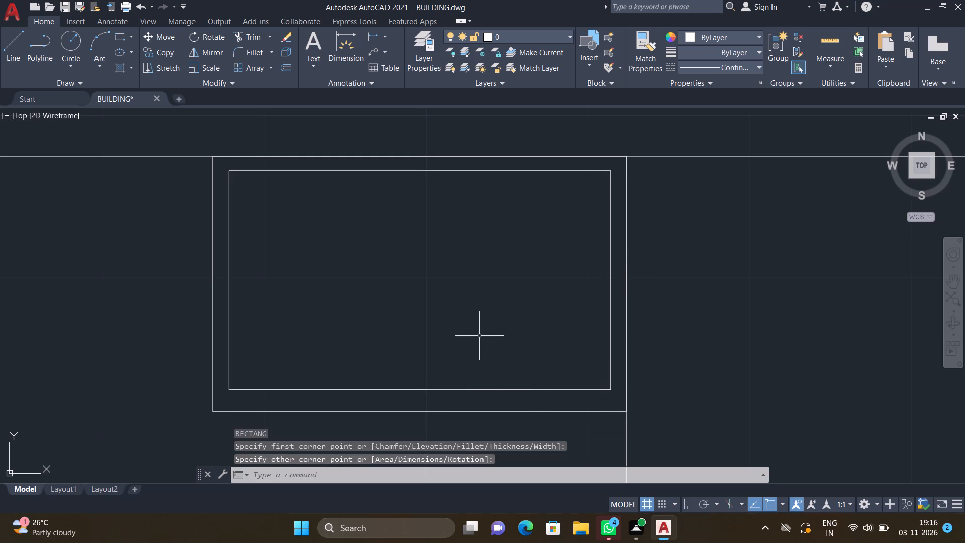
Fillet the upper-left and lower-left corners of the inner basin rectangle with a 0.5" radius.
key("f")
key("Return")
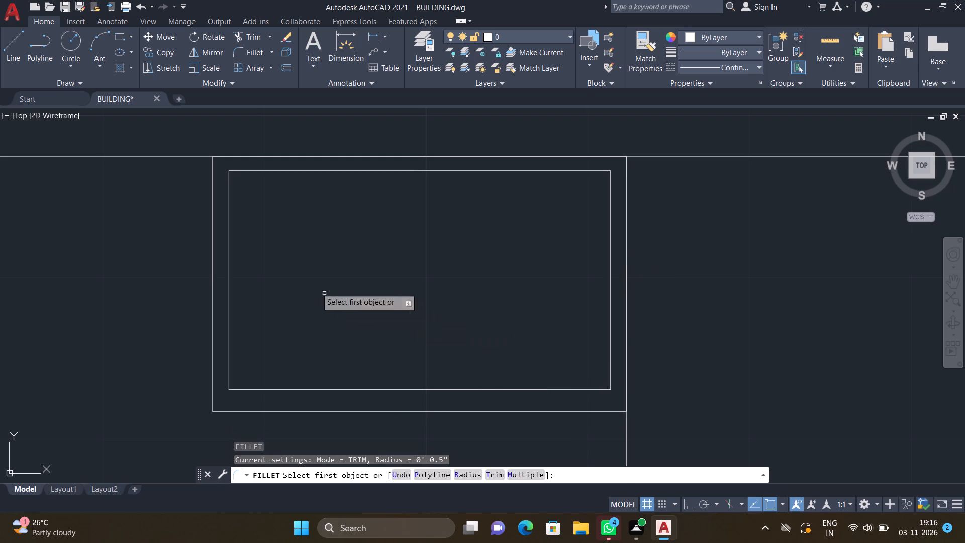
left_click(318, 169)
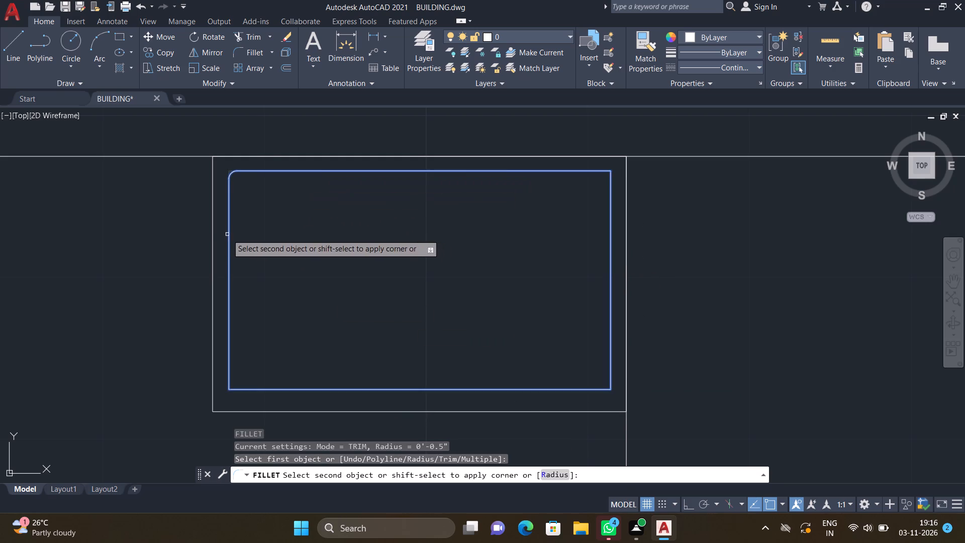
left_click(227, 233)
key("f")
key("Return")
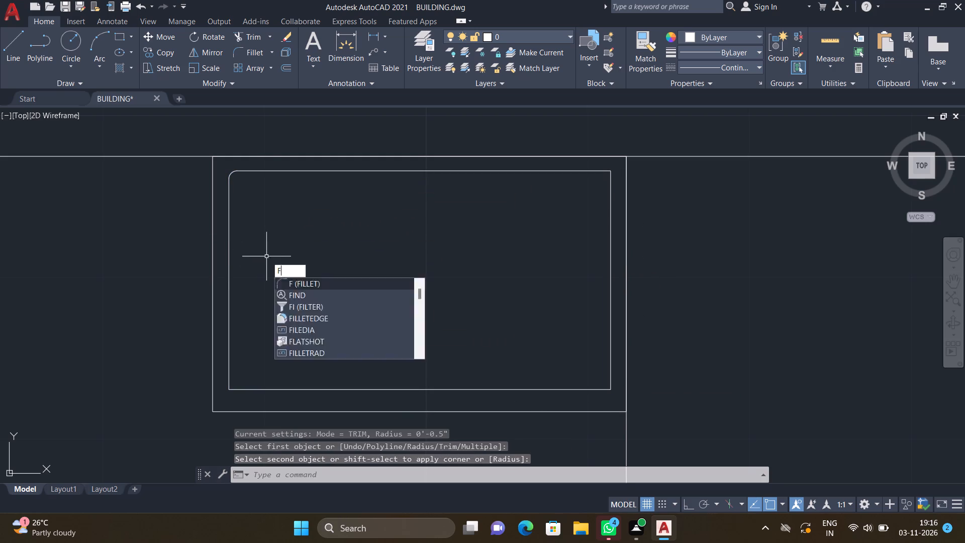
left_click(228, 367)
left_click(249, 388)
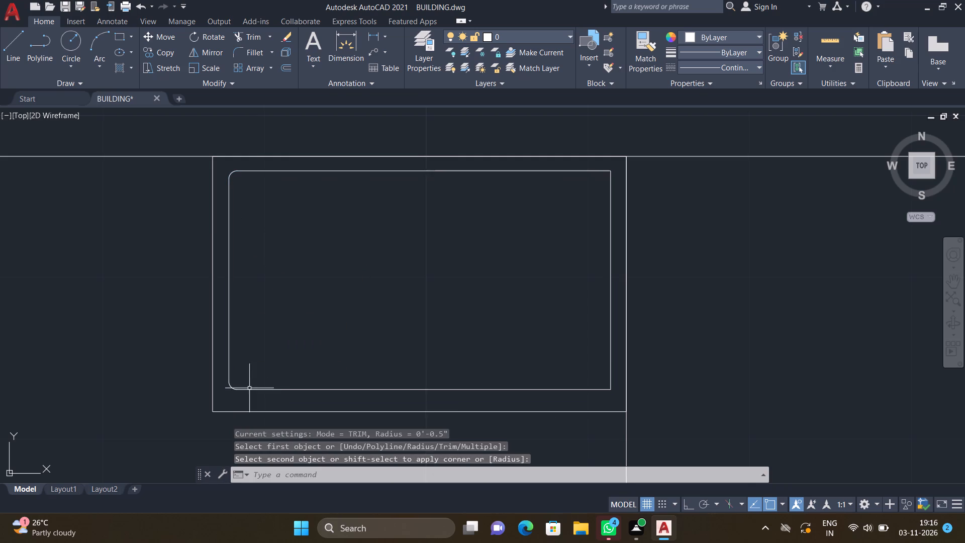
Fillet the upper-right and lower-right corners of the inner basin rectangle with a 0.5" radius.
scroll(366, 387, "down", 1)
key("f")
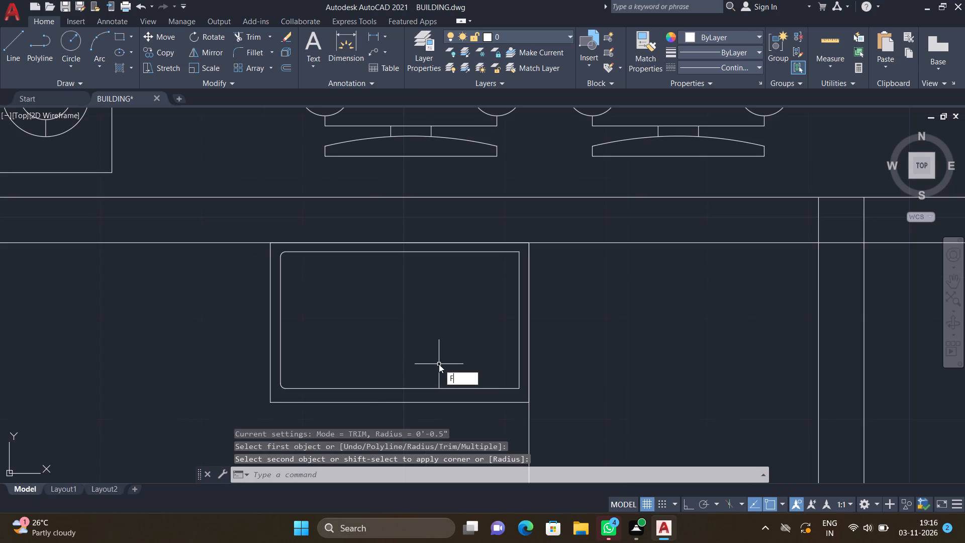
key("Return")
scroll(509, 241, "up", 1)
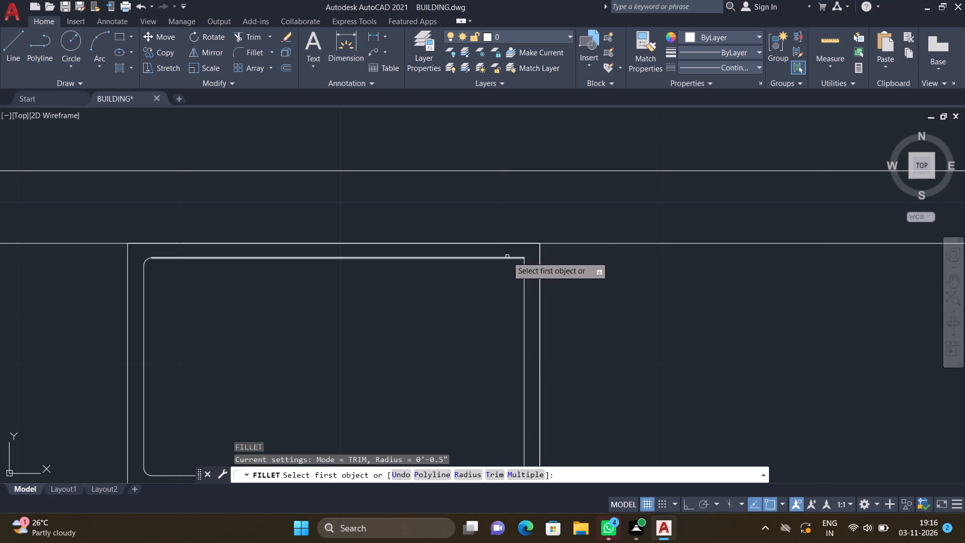
left_click_drag(507, 256, 512, 263)
left_click(526, 290)
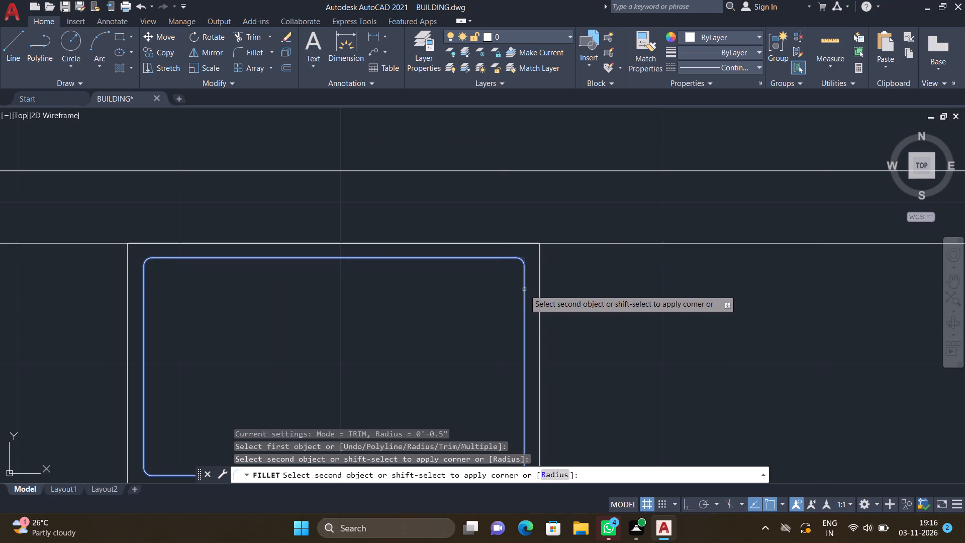
left_click(524, 290)
scroll(494, 330, "down", 3)
scroll(491, 375, "up", 3)
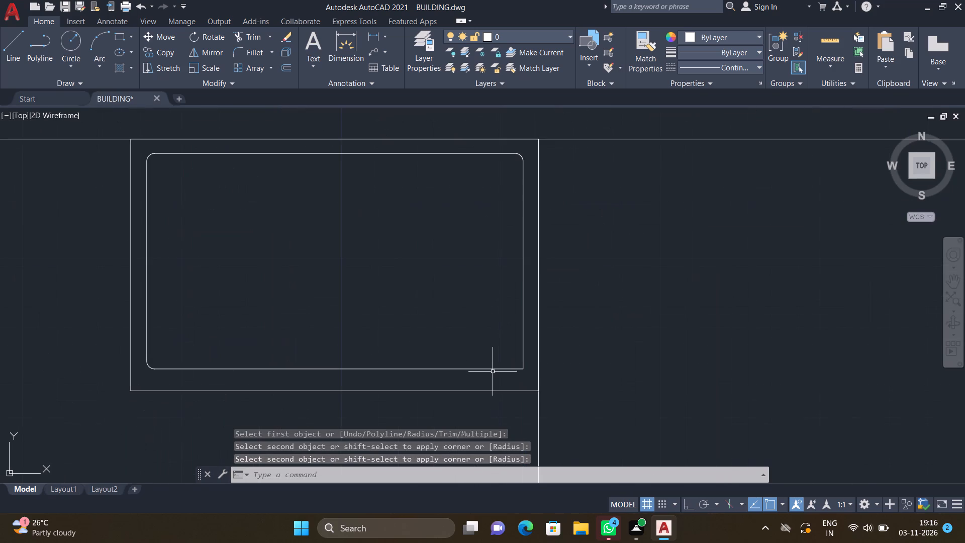
key("f")
key("Return")
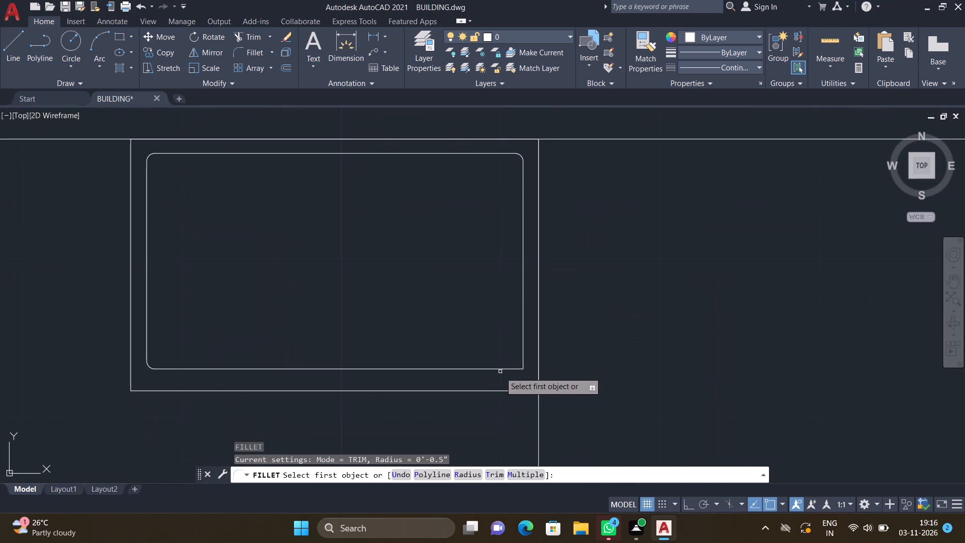
left_click(502, 368)
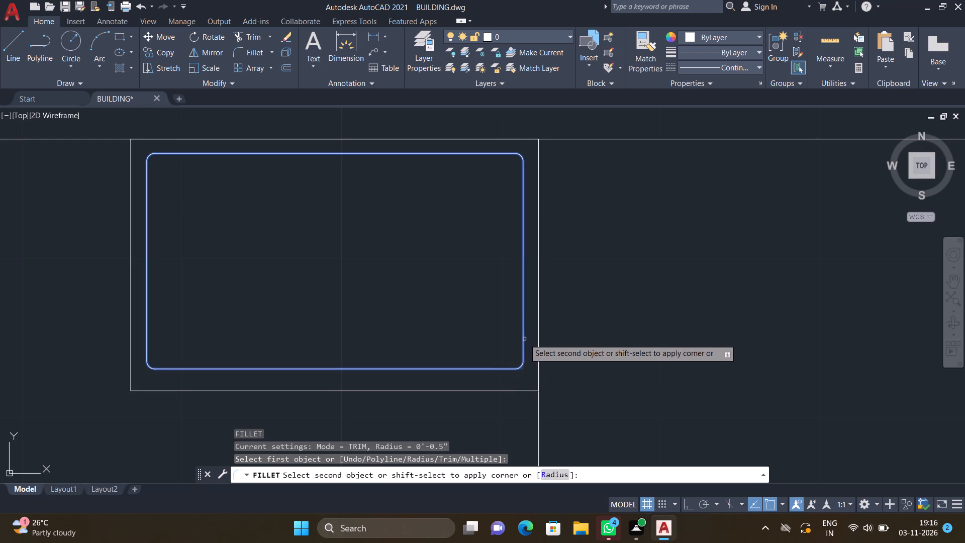
left_click(524, 338)
Draw a drain circle of about 0.7" radius at the centre of the basin.
key("c")
key("Return")
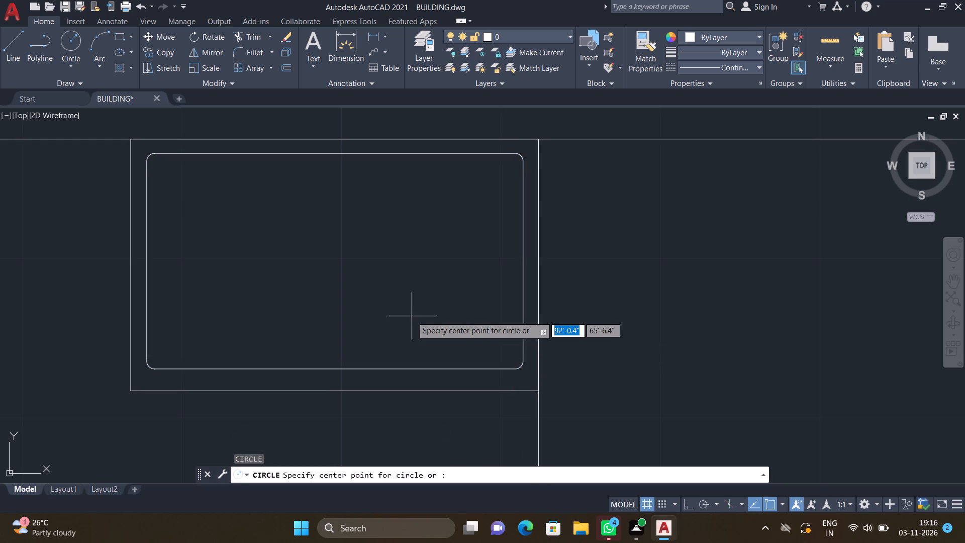
scroll(314, 241, "down", 1)
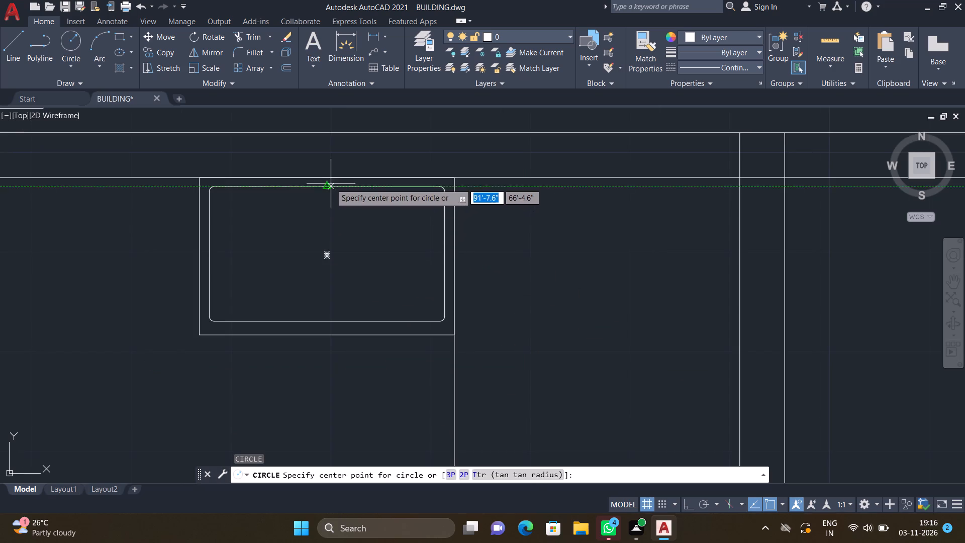
left_click(324, 258)
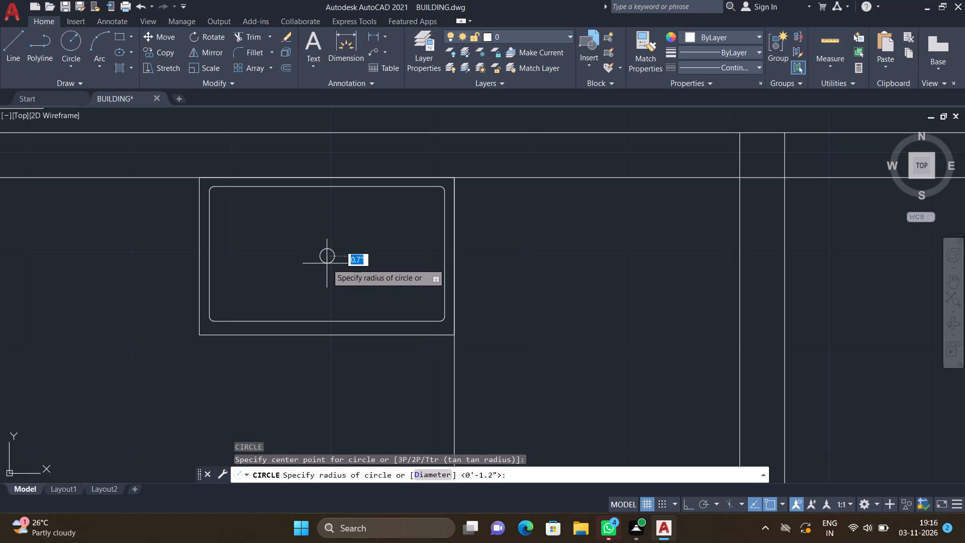
left_click(327, 263)
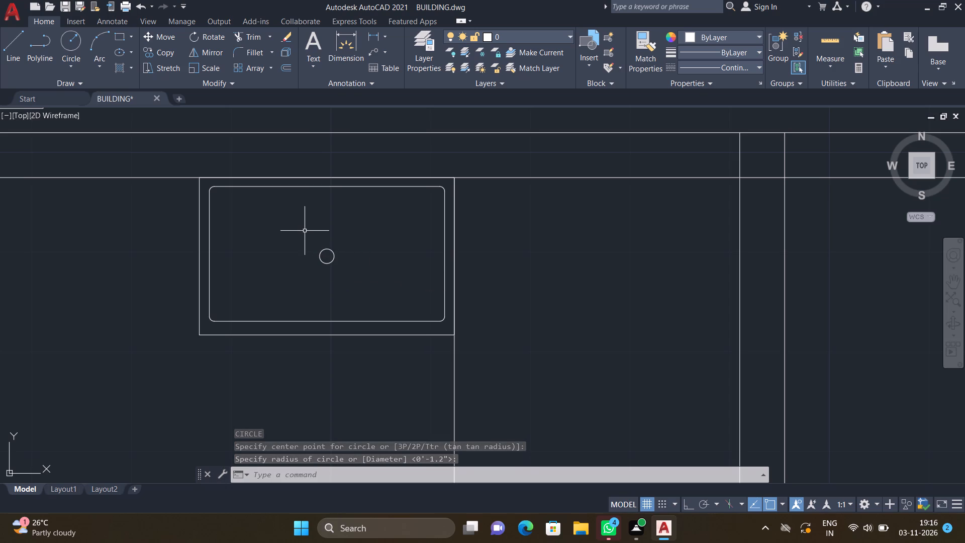
Examine the unlabelled flat's layout and fixtures against the neighbouring finished flats in the building plan.
scroll(302, 234, "down", 2)
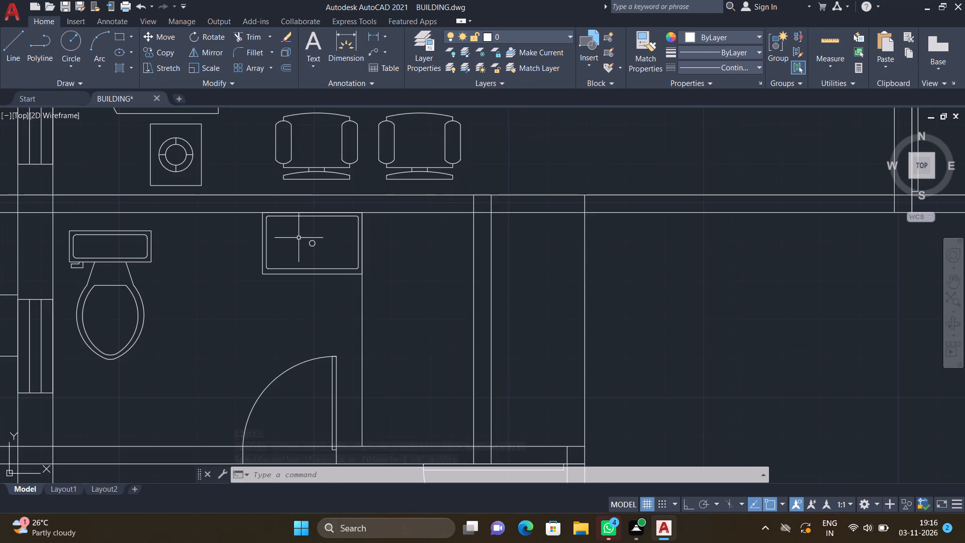
scroll(244, 279, "down", 2)
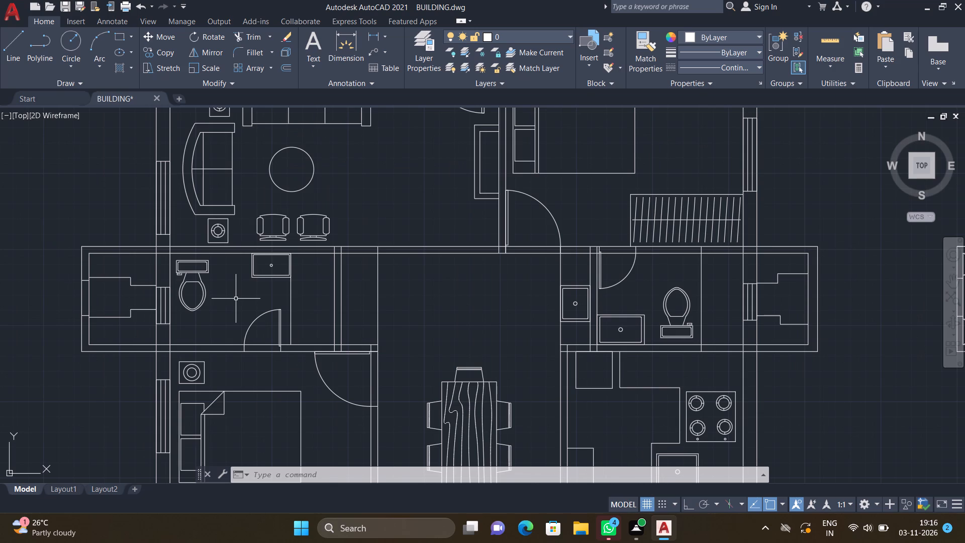
scroll(236, 299, "down", 5)
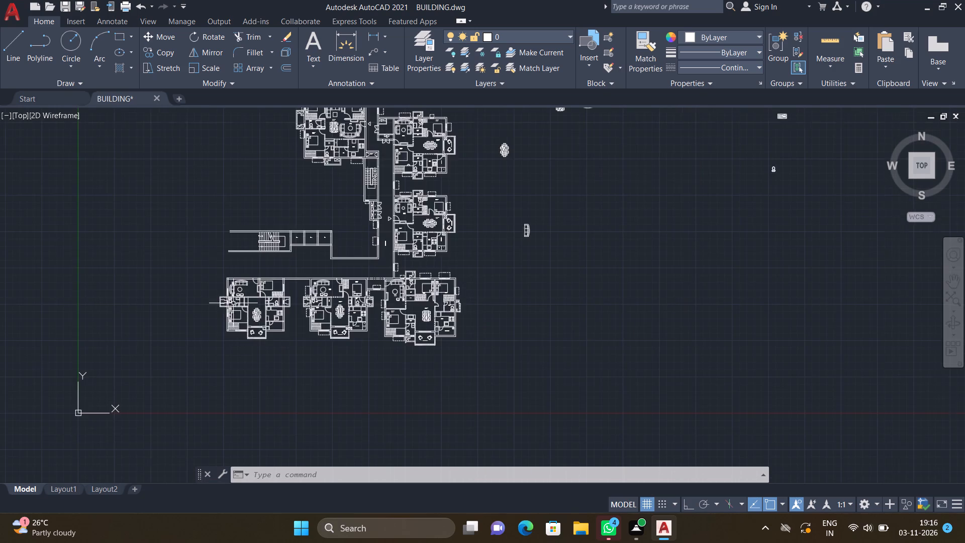
scroll(231, 306, "up", 5)
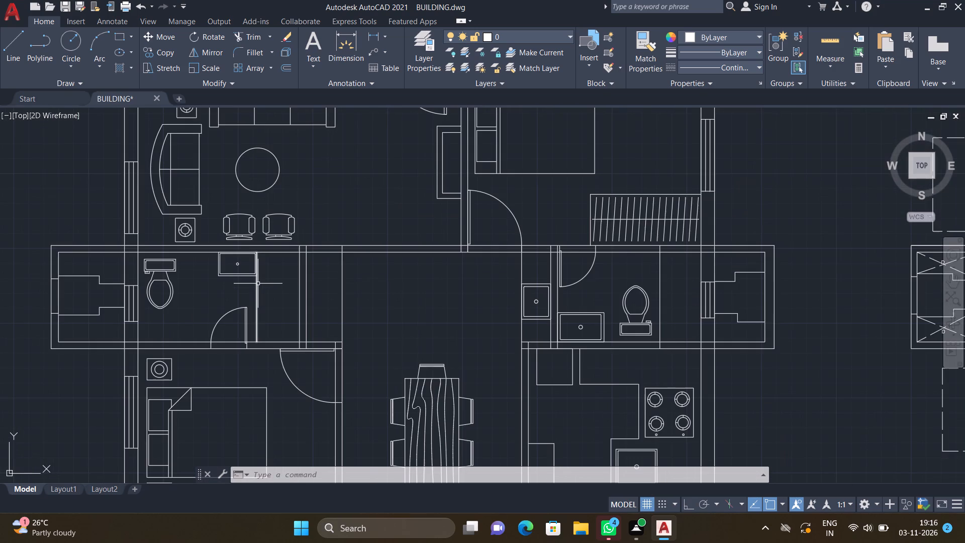
scroll(285, 316, "down", 1)
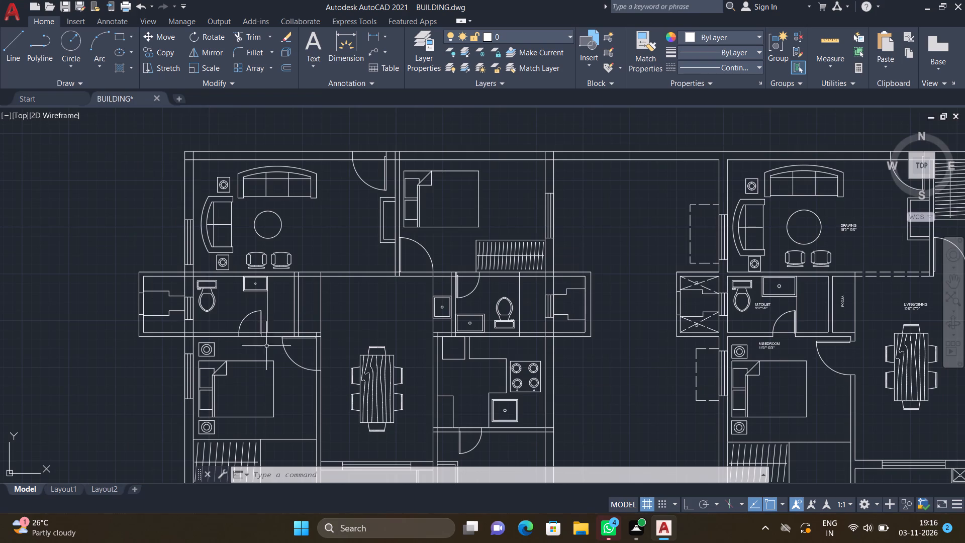
scroll(266, 408, "down", 1)
scroll(276, 449, "down", 1)
middle_click_drag(276, 442, 274, 425)
scroll(275, 421, "down", 1)
scroll(273, 425, "up", 2)
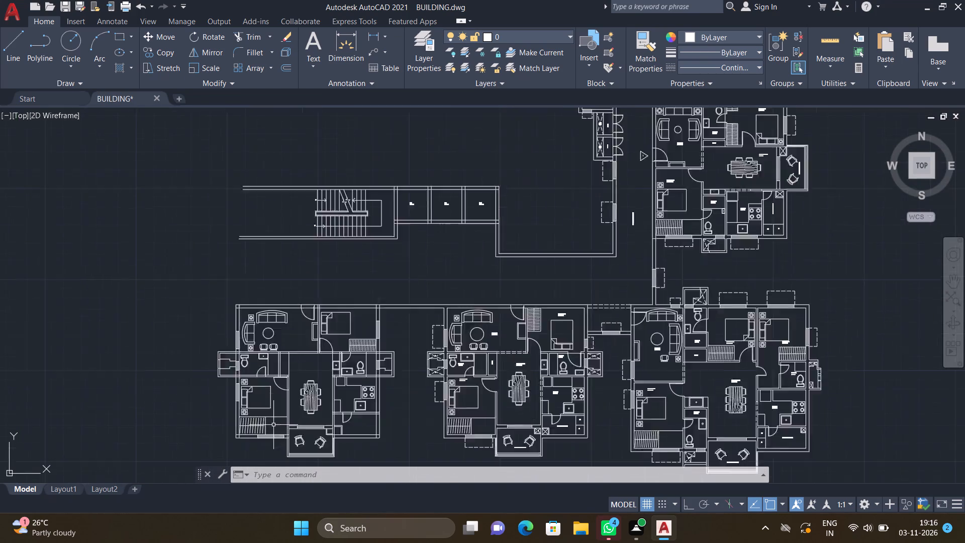
scroll(273, 425, "up", 4)
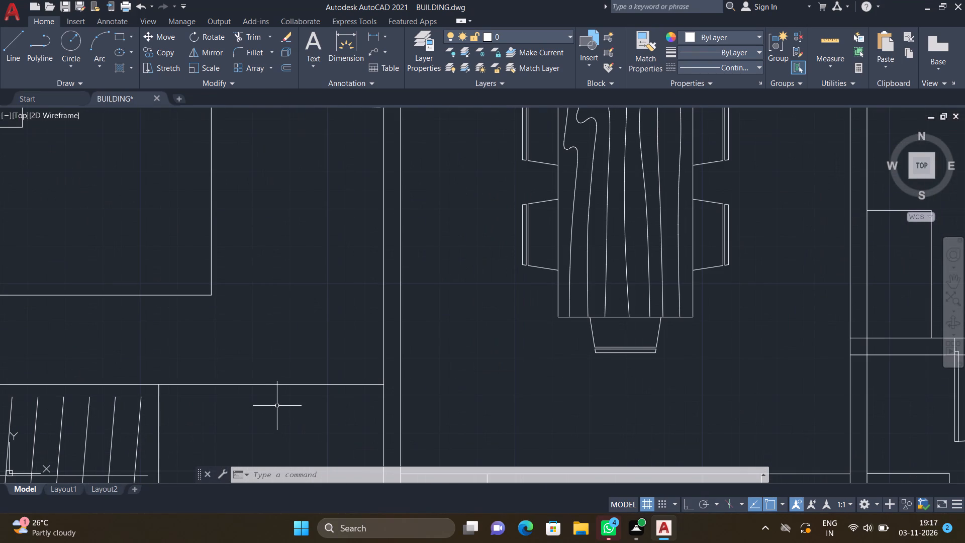
scroll(278, 406, "down", 2)
scroll(260, 364, "down", 2)
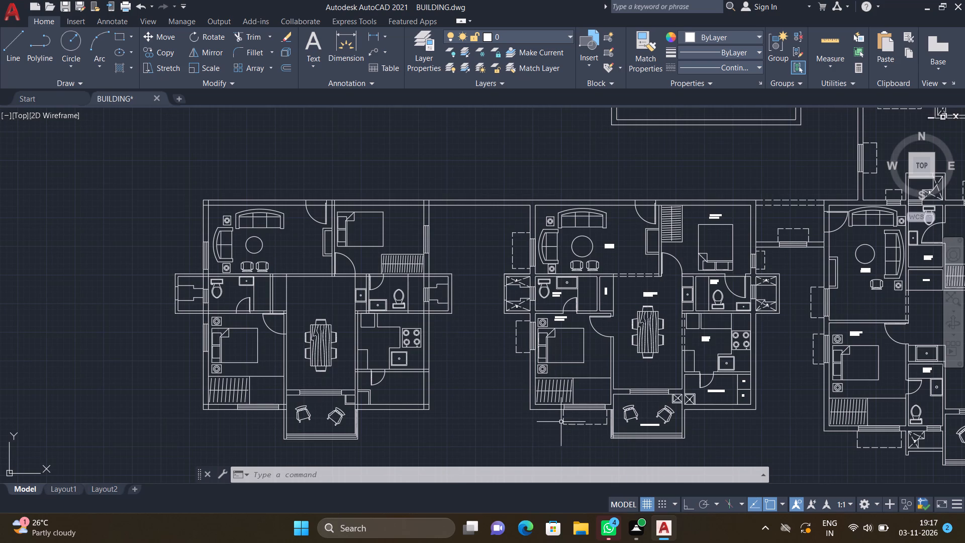
Save the building drawing.
key("ctrl+s")
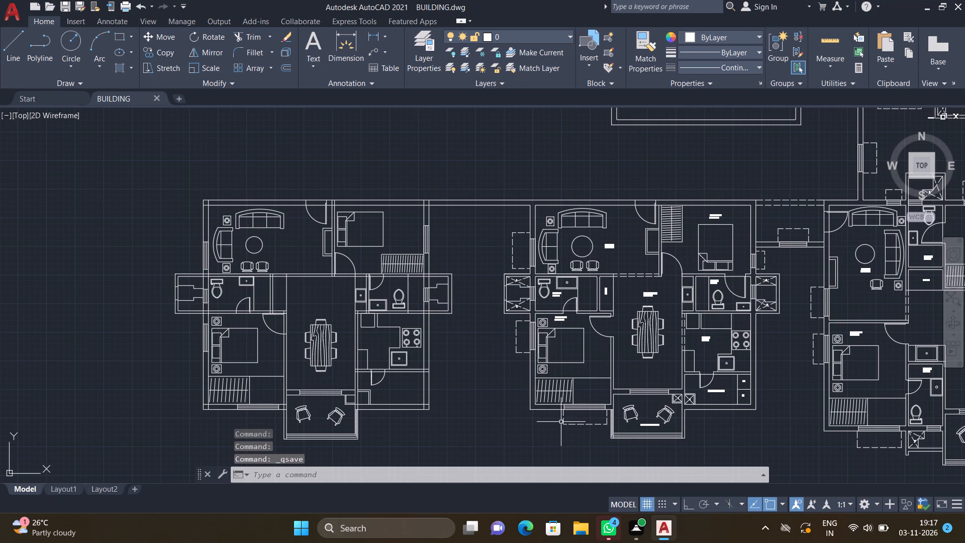
key("ctrl+s")
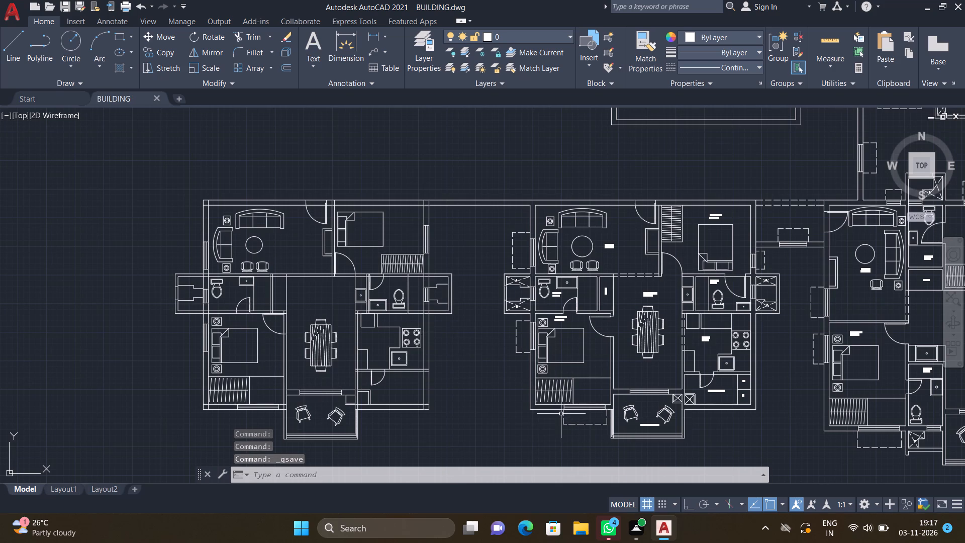
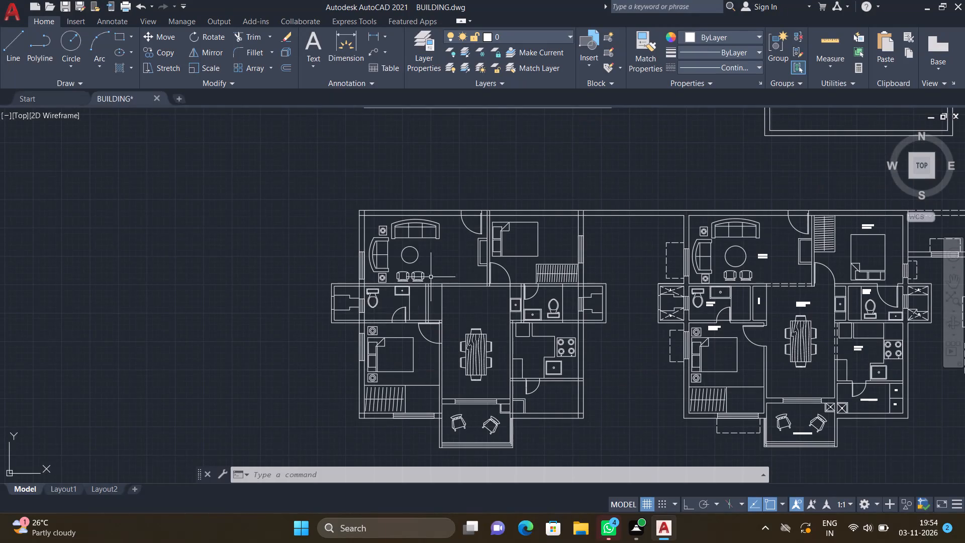
Using the ACAD_ISO02W100 linetype, draw a three-sided dashed outline outside the living-room window, projecting about 1'-6" from the wall.
scroll(421, 240, "up", 2)
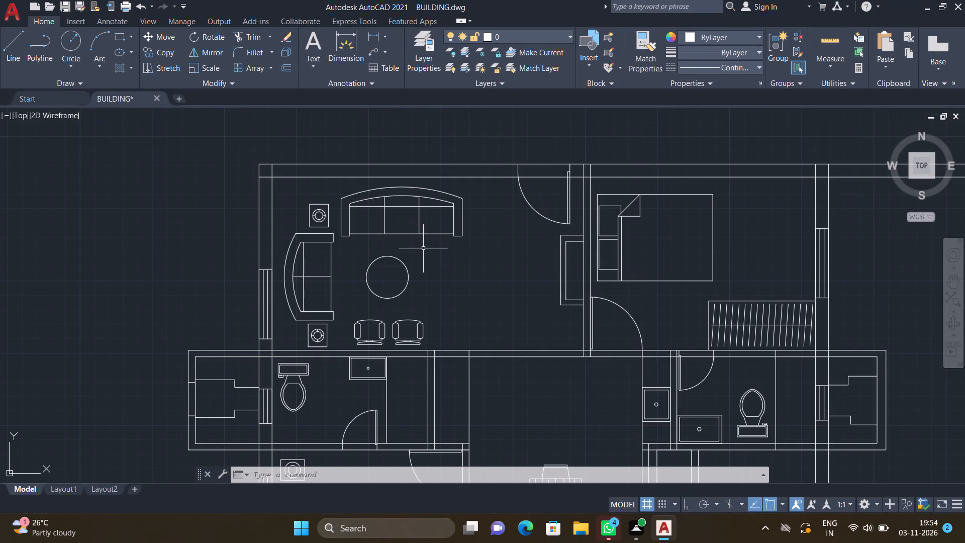
scroll(439, 254, "down", 1)
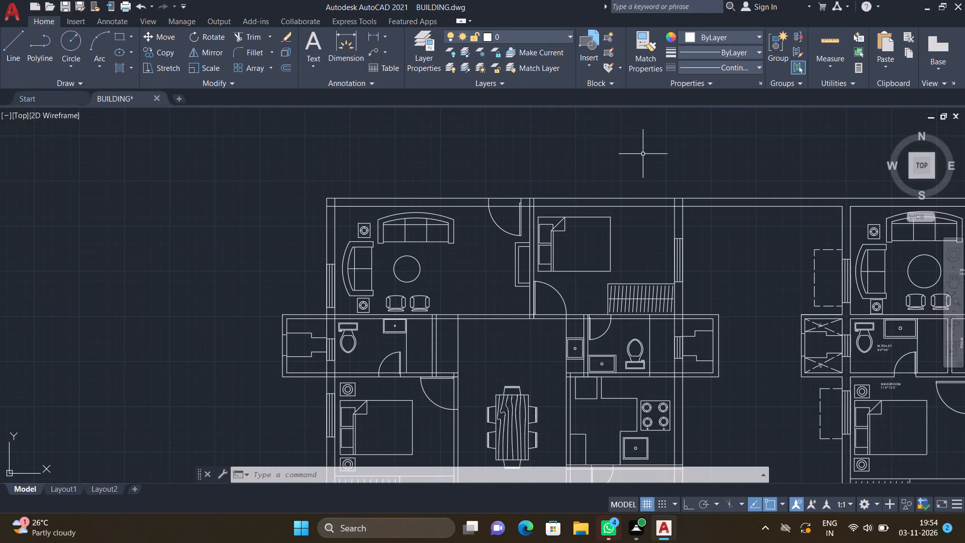
left_click(737, 68)
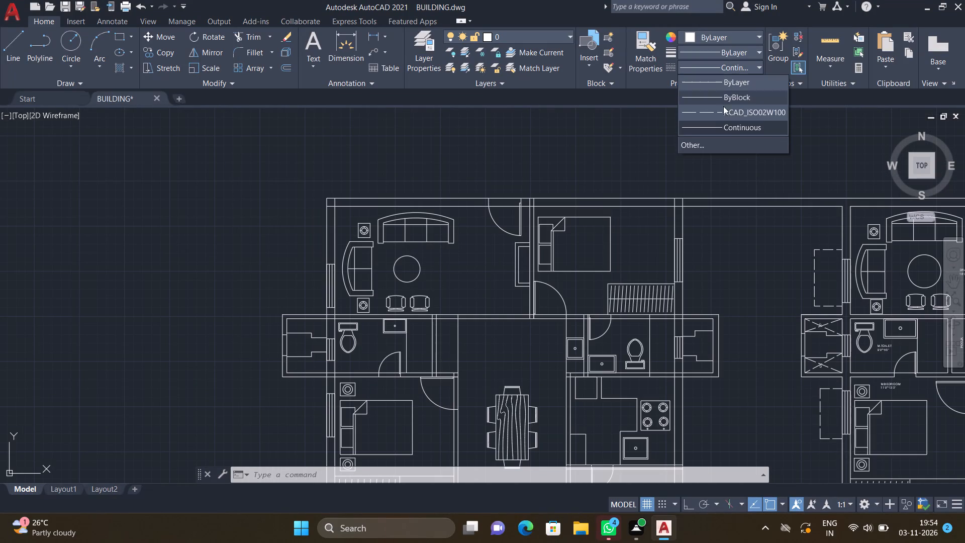
left_click(723, 112)
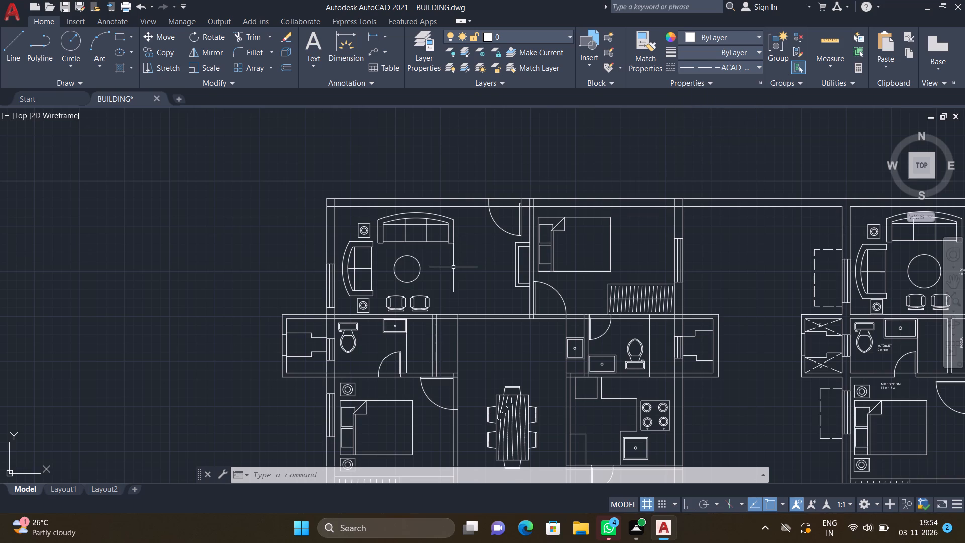
key("l")
key("Return")
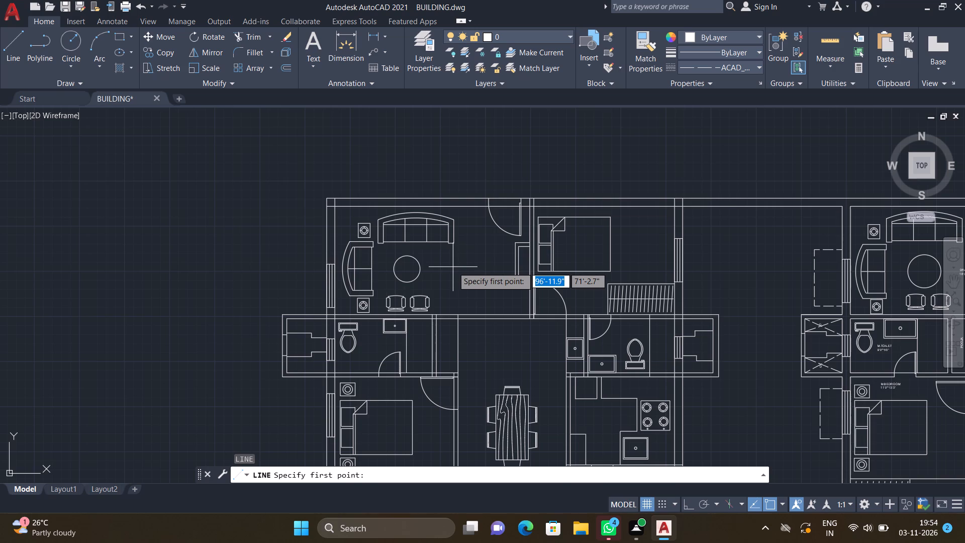
scroll(334, 292, "up", 3)
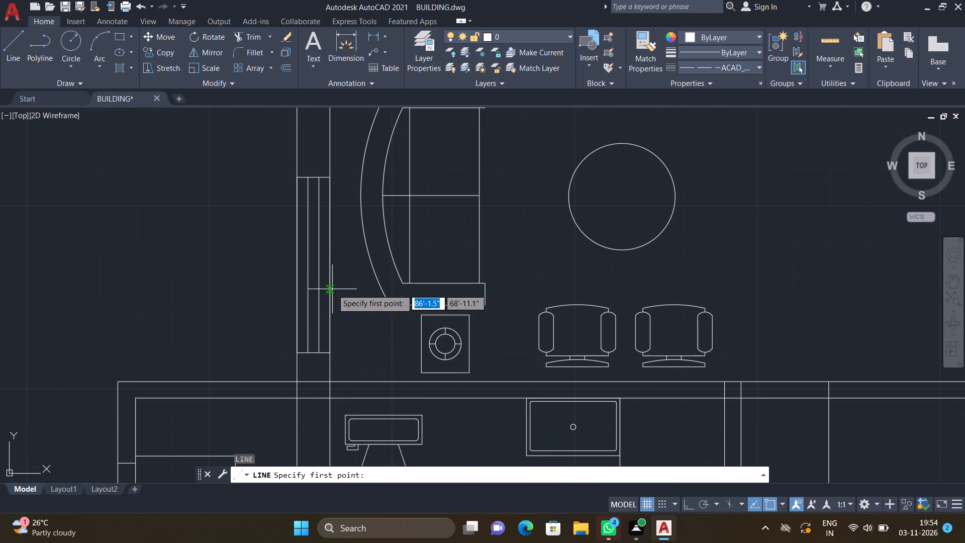
left_click(295, 366)
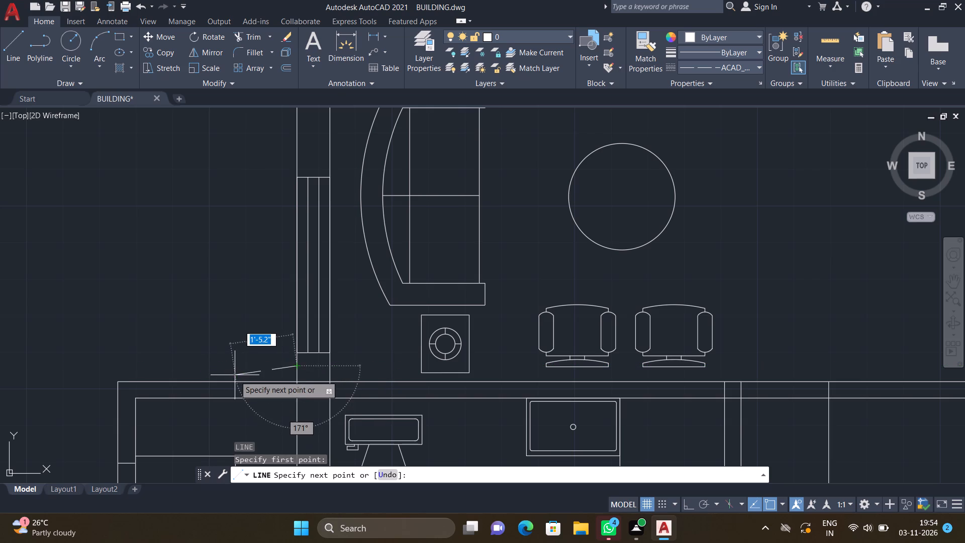
key("F8")
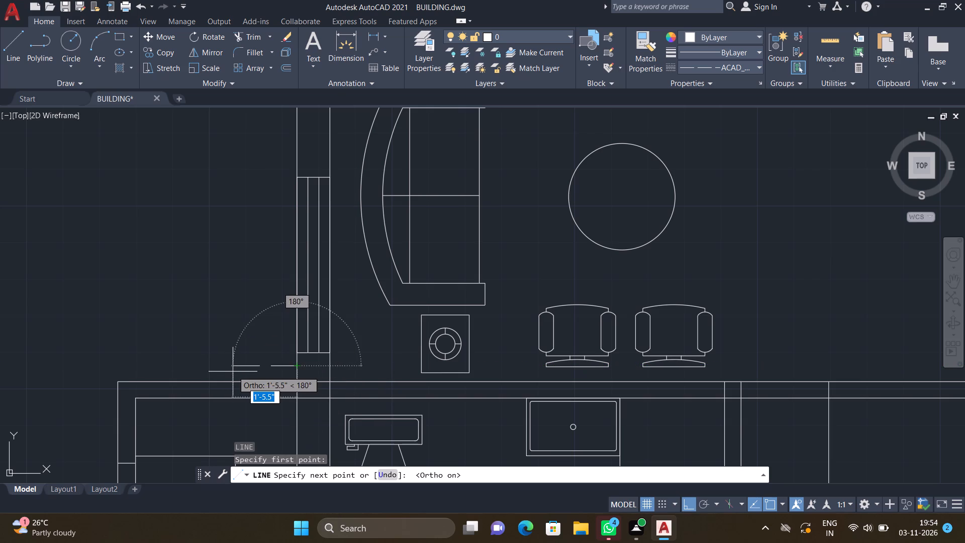
left_click(231, 370)
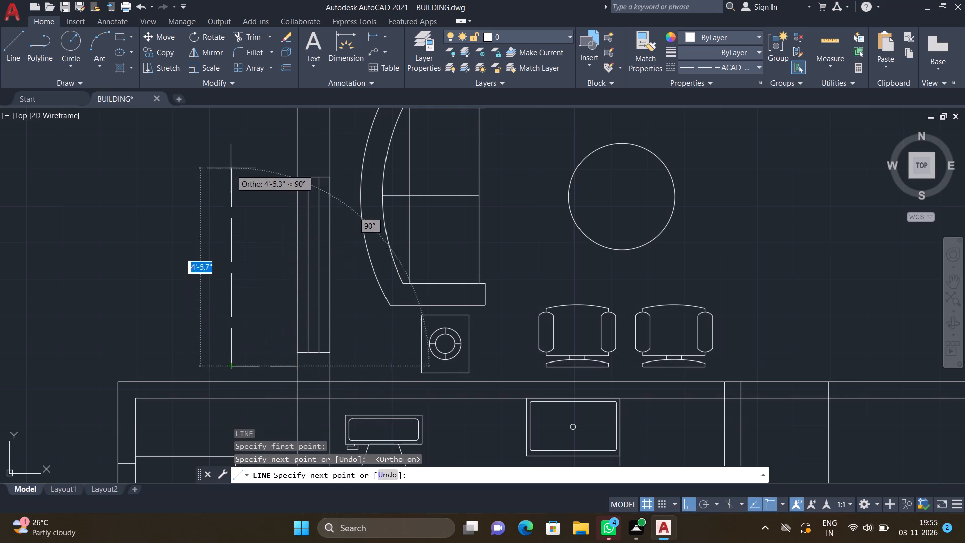
scroll(231, 167, "up", 2)
left_click(242, 159)
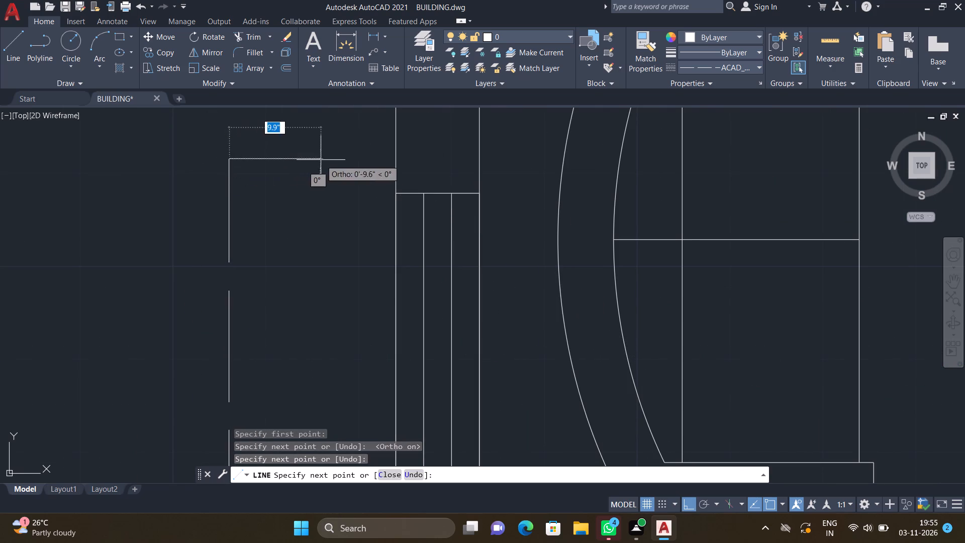
left_click(400, 160)
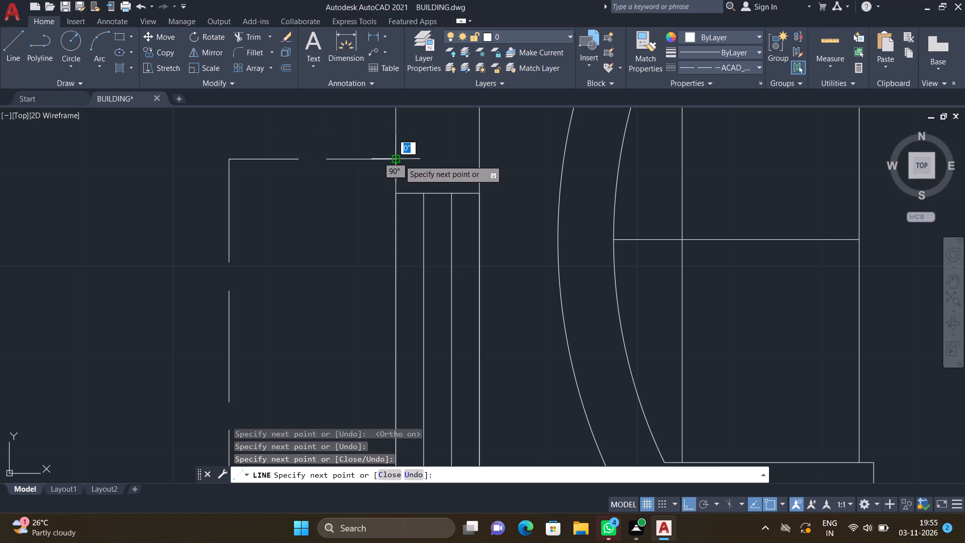
key("Return")
Draw a three-sided dashed outline about 4'-6" long outside the west window of the lower-left bedroom, closing onto the outer wall.
scroll(358, 194, "down", 5)
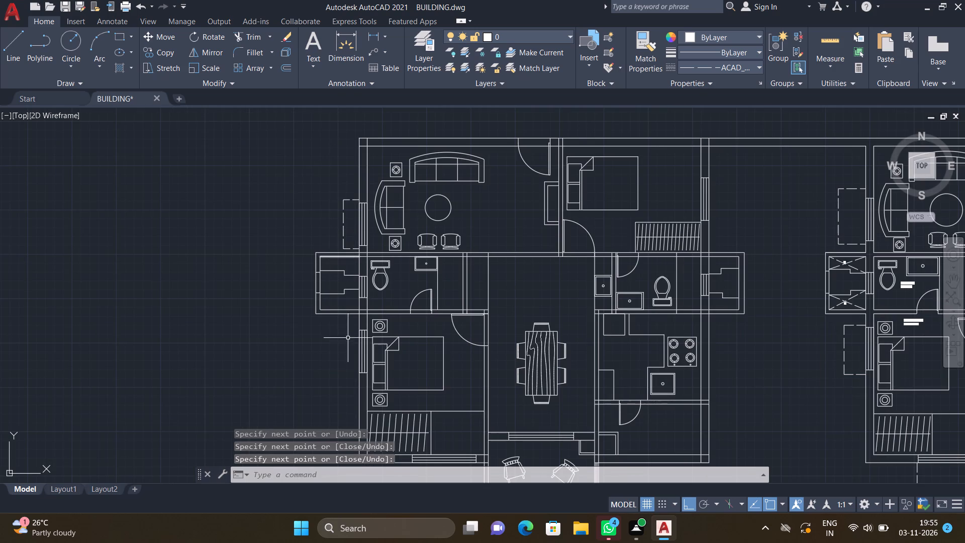
scroll(348, 349, "up", 3)
key("l")
key("Return")
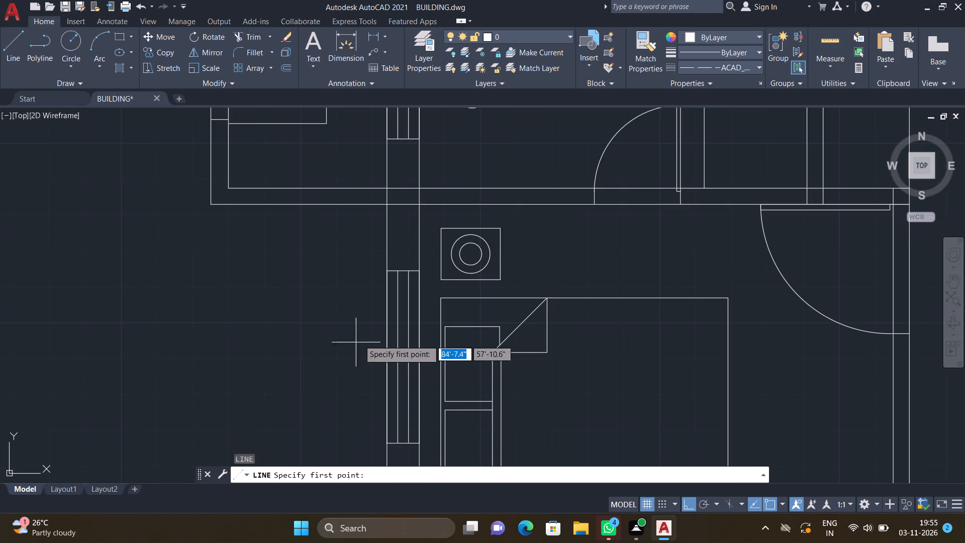
scroll(371, 261, "up", 2)
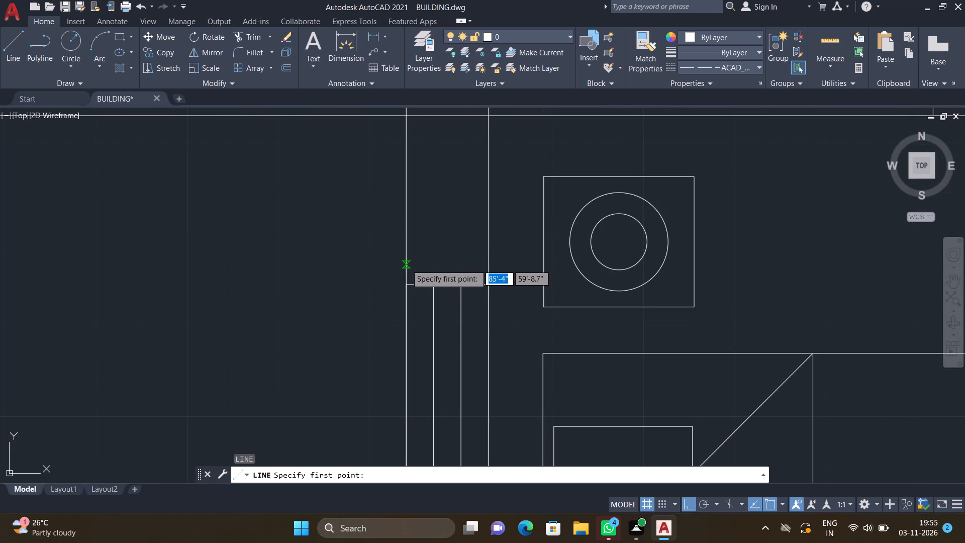
left_click(406, 264)
scroll(231, 302, "down", 3)
left_click(223, 303)
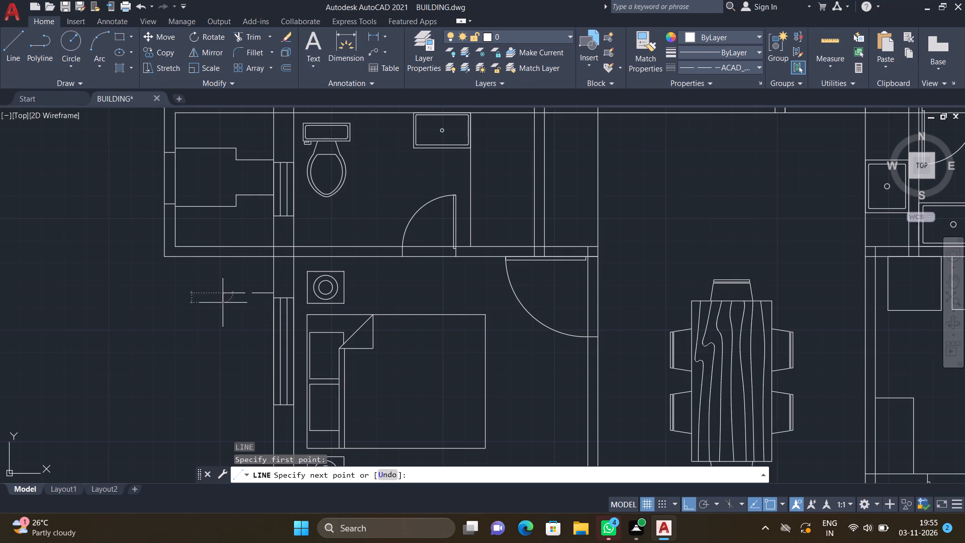
scroll(225, 418, "up", 3)
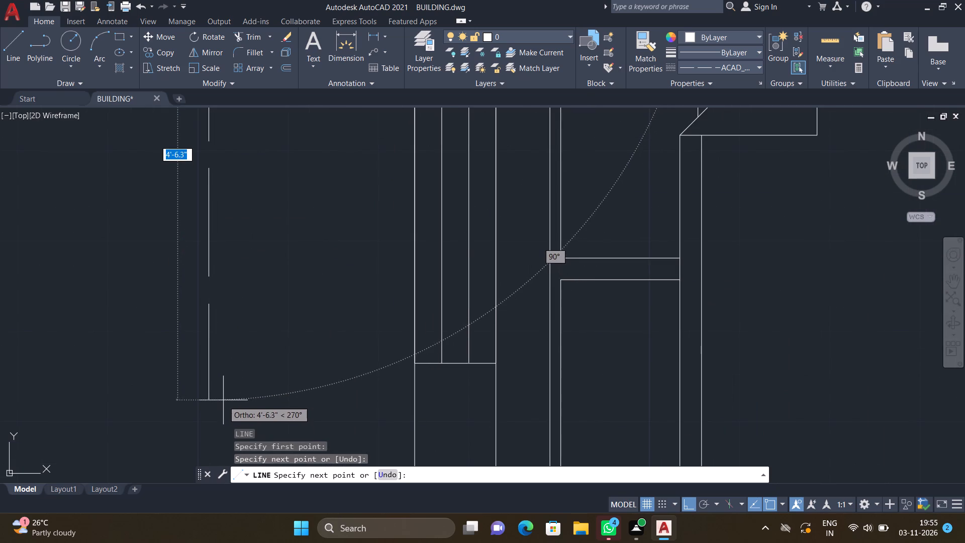
left_click_drag(222, 397, 226, 399)
left_click_drag(229, 400, 234, 401)
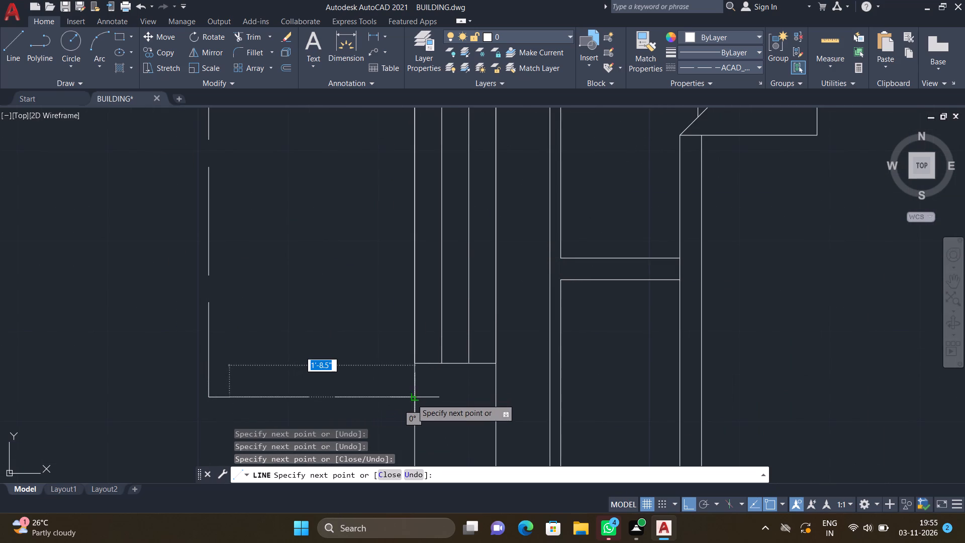
double_click(413, 399)
key("Return")
Draw a three-sided dashed outline about 6'-5" long and 2'-6" deep below the lower-left bedroom's south window.
scroll(382, 386, "down", 5)
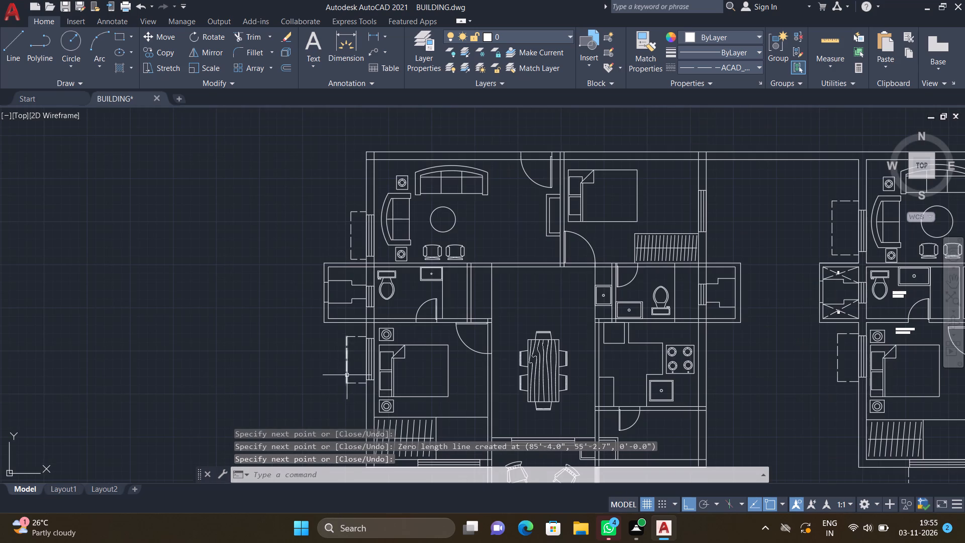
scroll(356, 414, "up", 1)
scroll(360, 406, "down", 4)
scroll(398, 432, "up", 4)
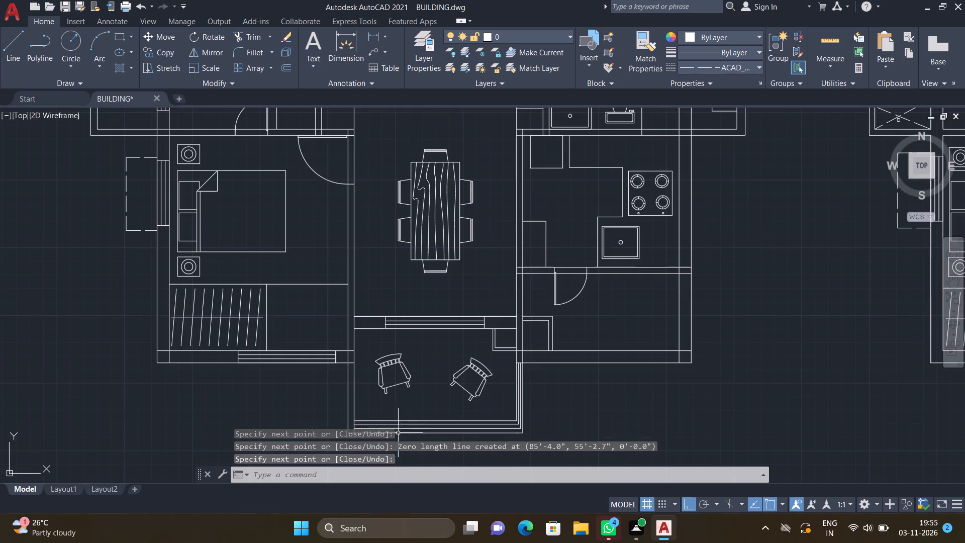
scroll(225, 404, "up", 2)
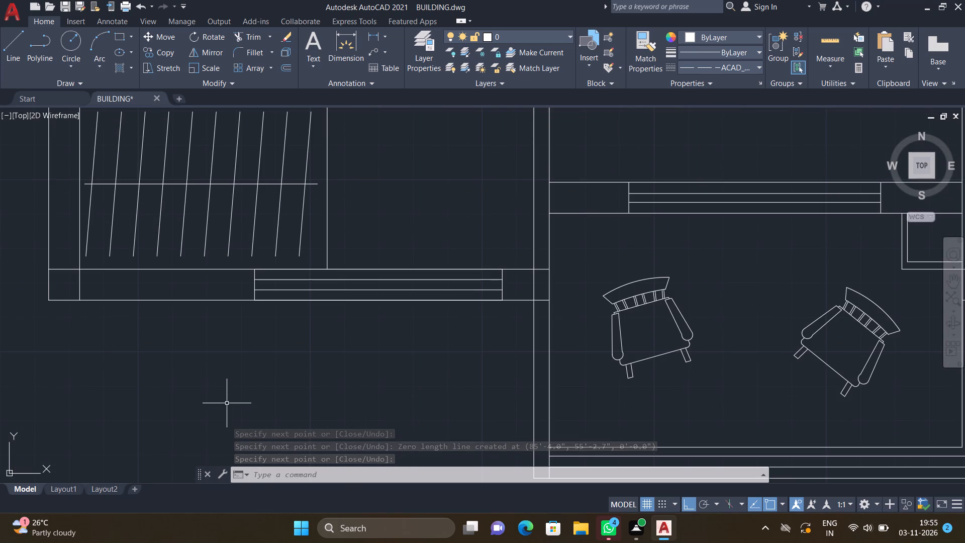
key("l")
key("Return")
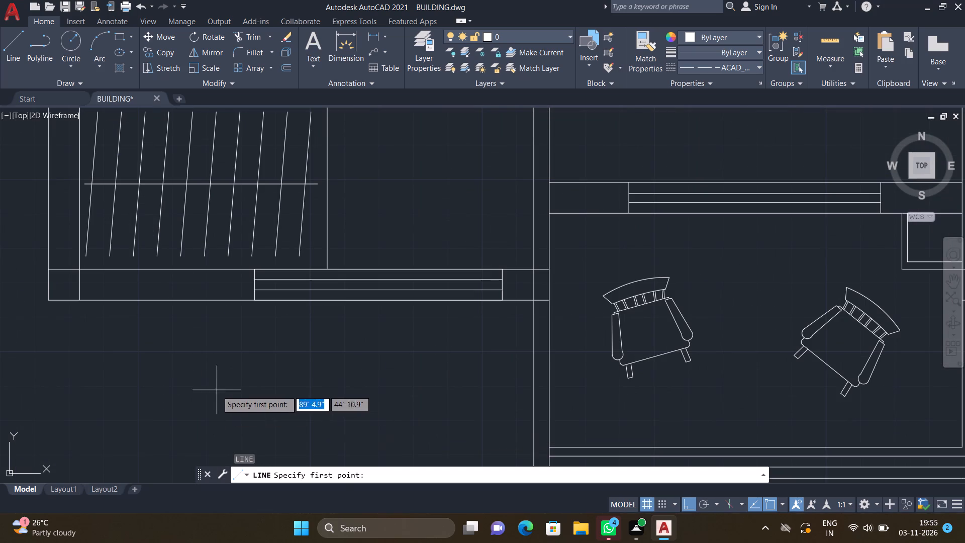
scroll(246, 306, "up", 3)
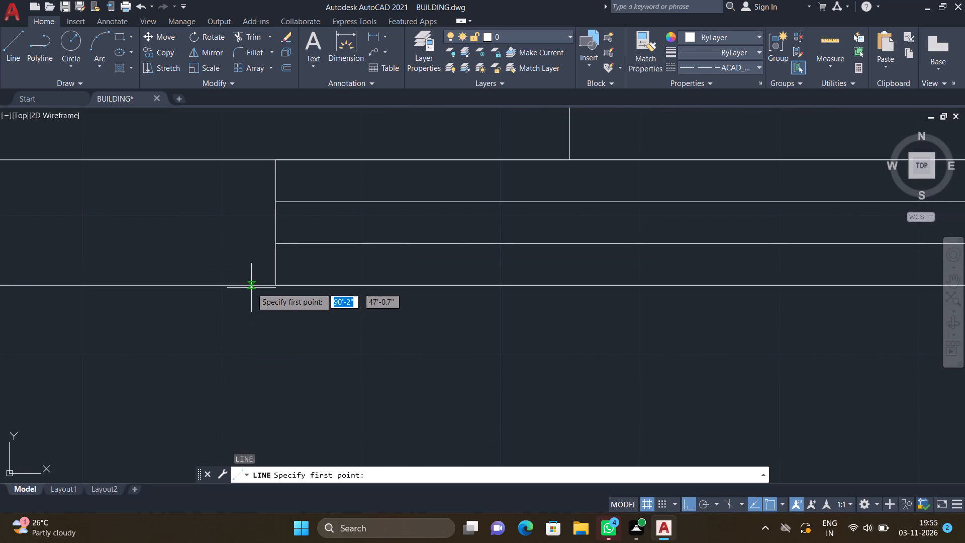
left_click(251, 288)
scroll(257, 355, "down", 5)
scroll(241, 405, "up", 1)
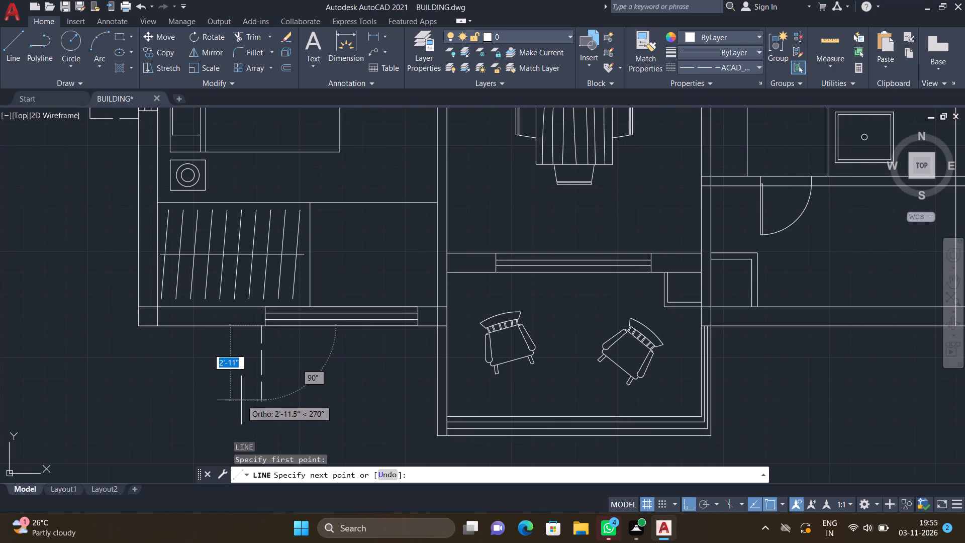
left_click_drag(255, 391, 261, 392)
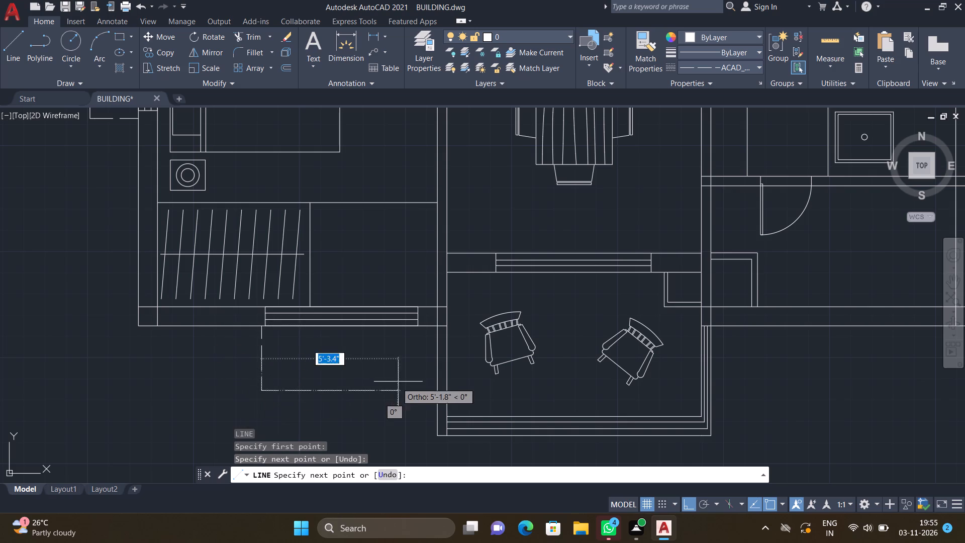
scroll(429, 359, "up", 2)
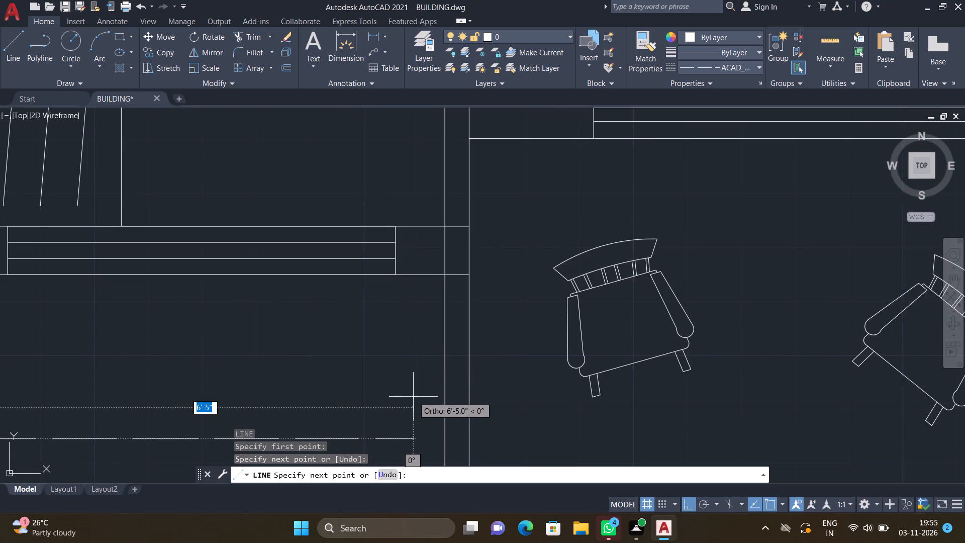
left_click(414, 397)
scroll(412, 281, "up", 2)
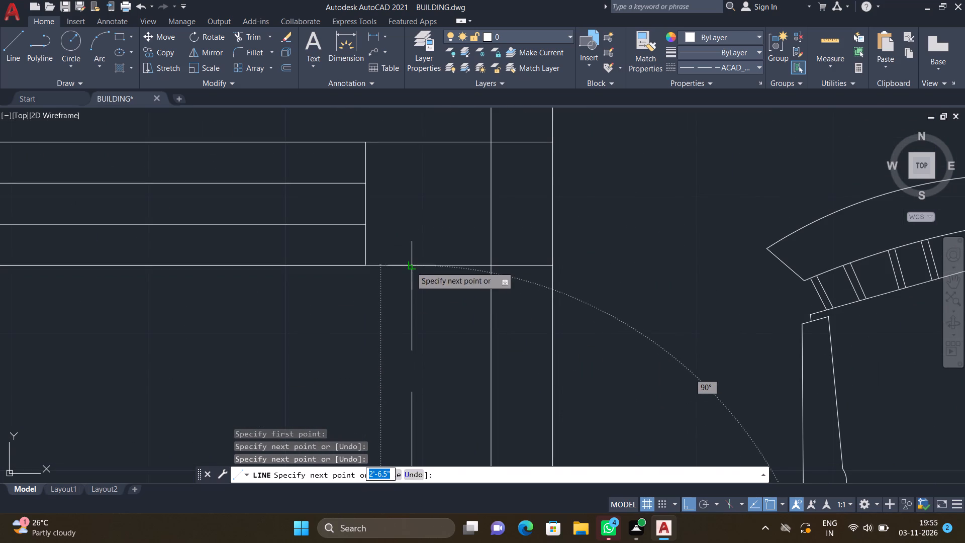
left_click(411, 266)
key("Return")
Draw a dashed line about 2'-8" long, perpendicular to the outer wall, just above the upper-right bedroom's east window.
scroll(388, 283, "down", 8)
scroll(466, 167, "up", 2)
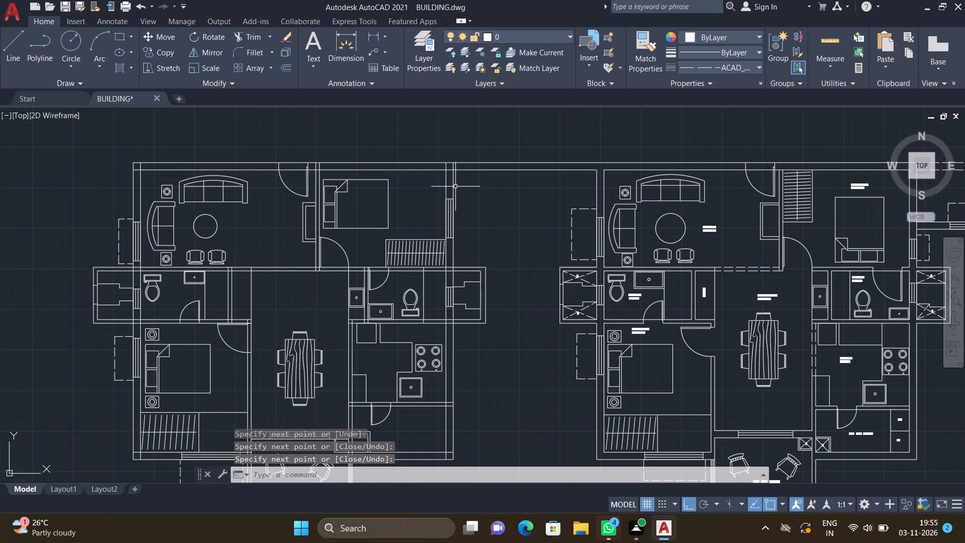
key("l")
key("Return")
scroll(451, 197, "up", 3)
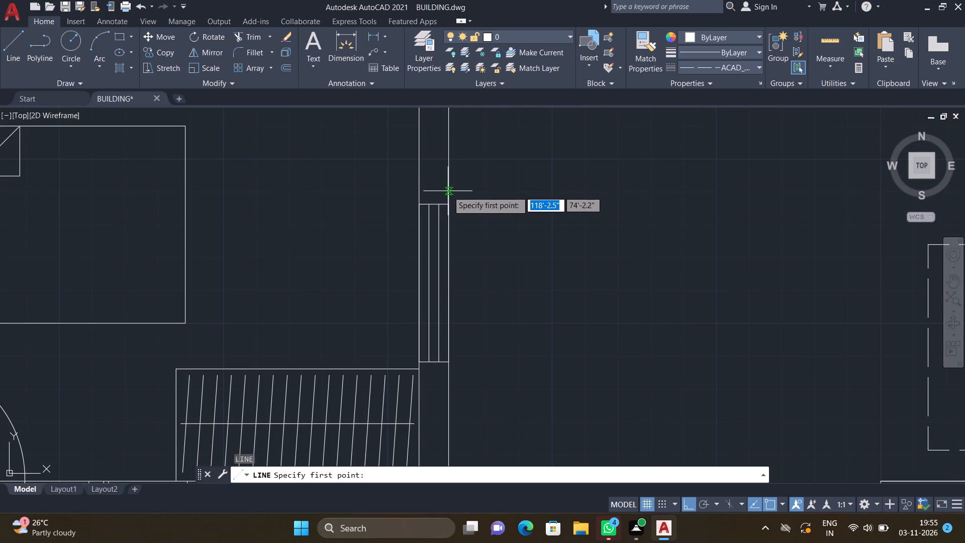
left_click_drag(448, 191, 453, 192)
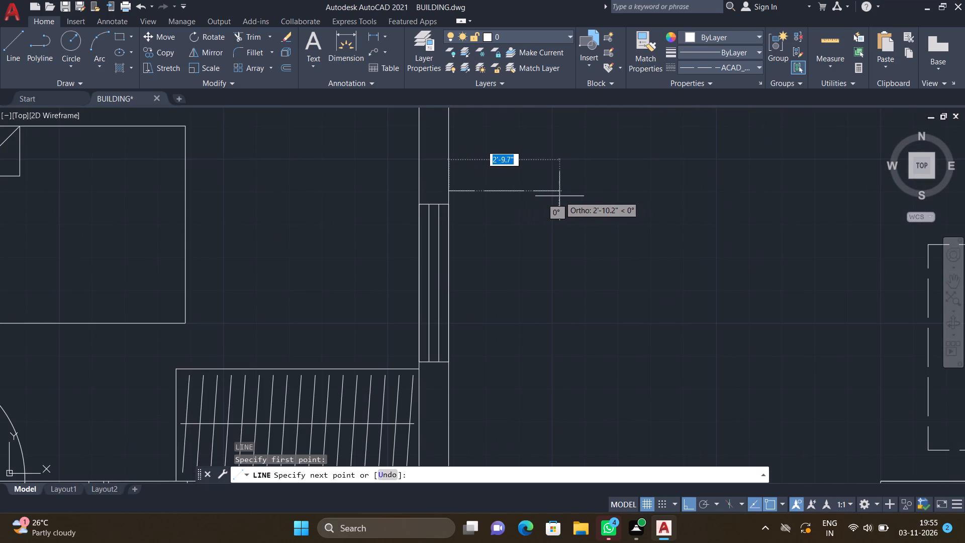
left_click_drag(554, 197, 556, 208)
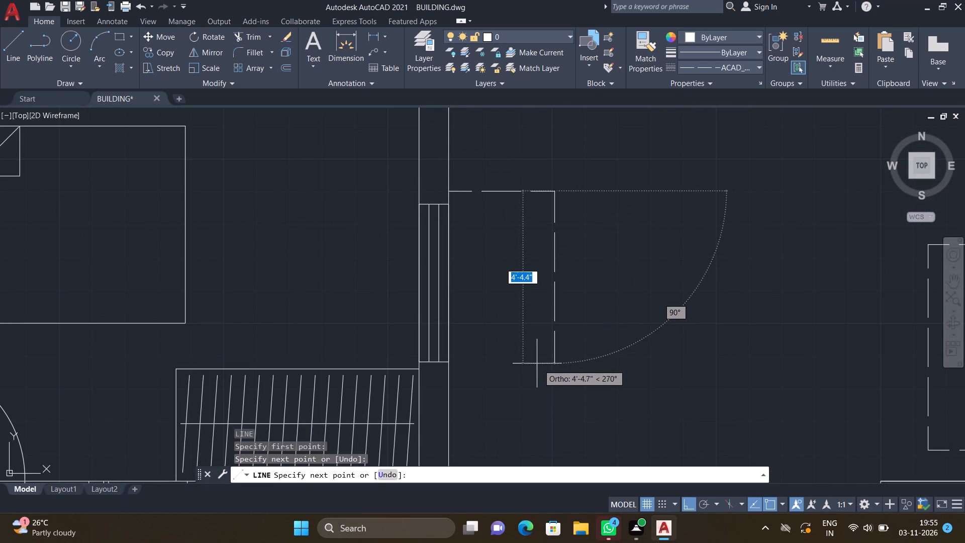
key("Escape")
Complete the dashed outline outside the upper-right bedroom's east window with a side about 4'-9" long and a return to the outer wall.
key("l")
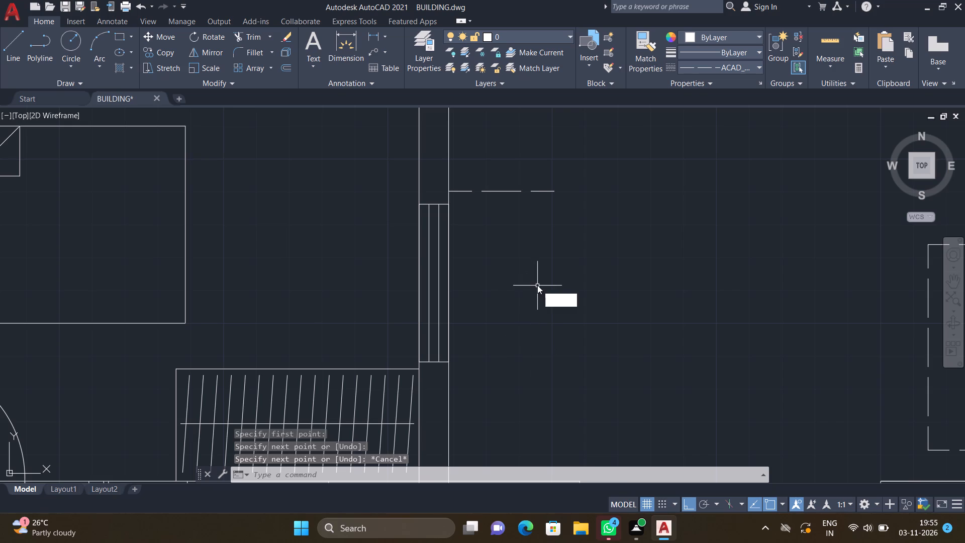
key("Return")
scroll(533, 181, "up", 2)
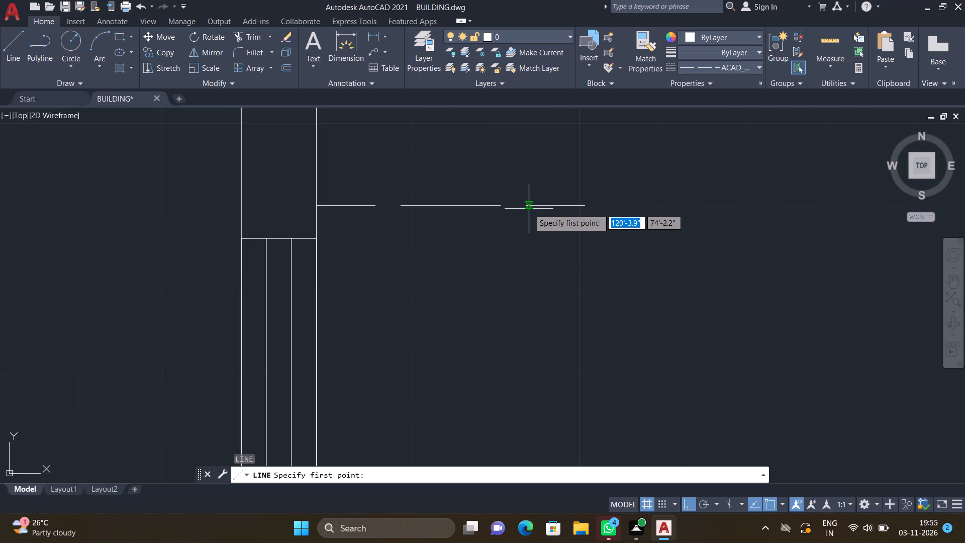
left_click(529, 208)
scroll(529, 302, "down", 5)
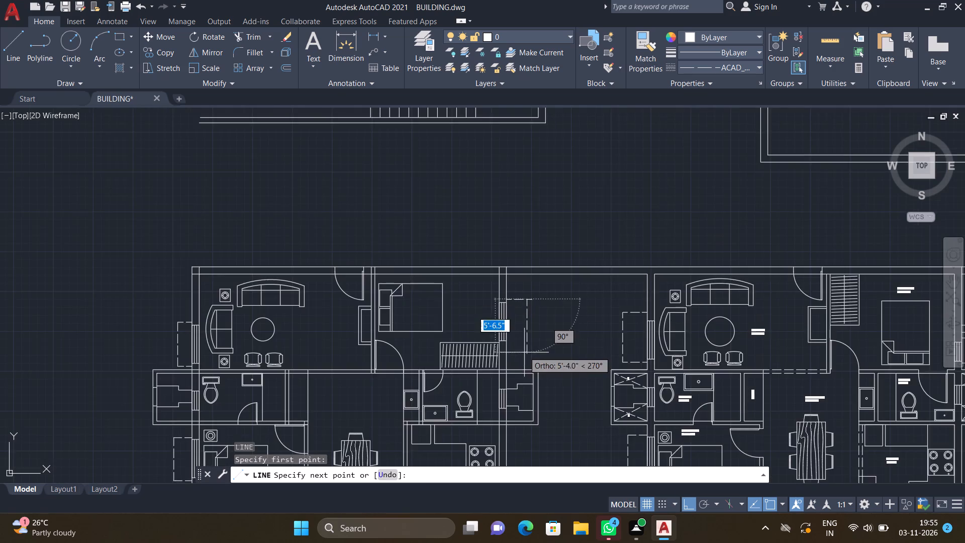
scroll(524, 352, "up", 3)
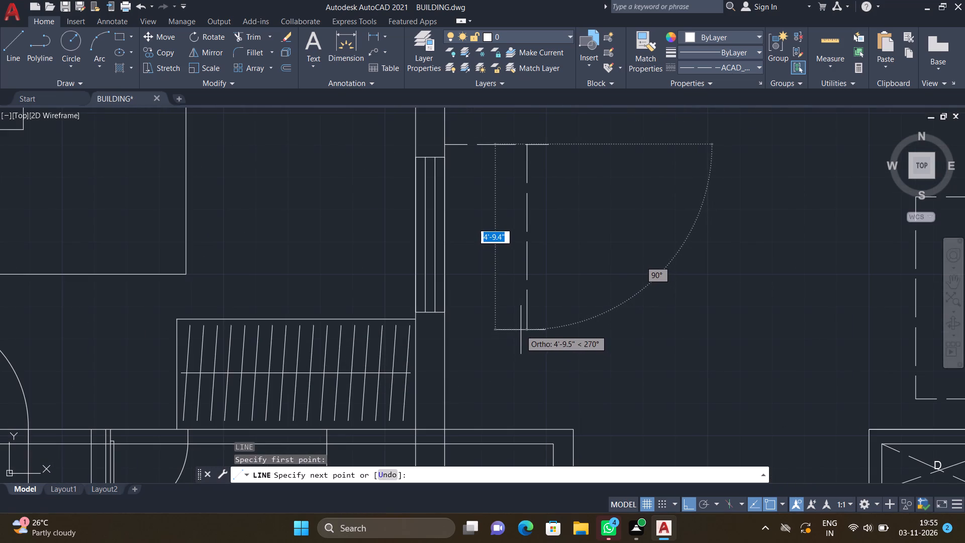
left_click_drag(527, 328, 522, 327)
scroll(430, 338, "up", 2)
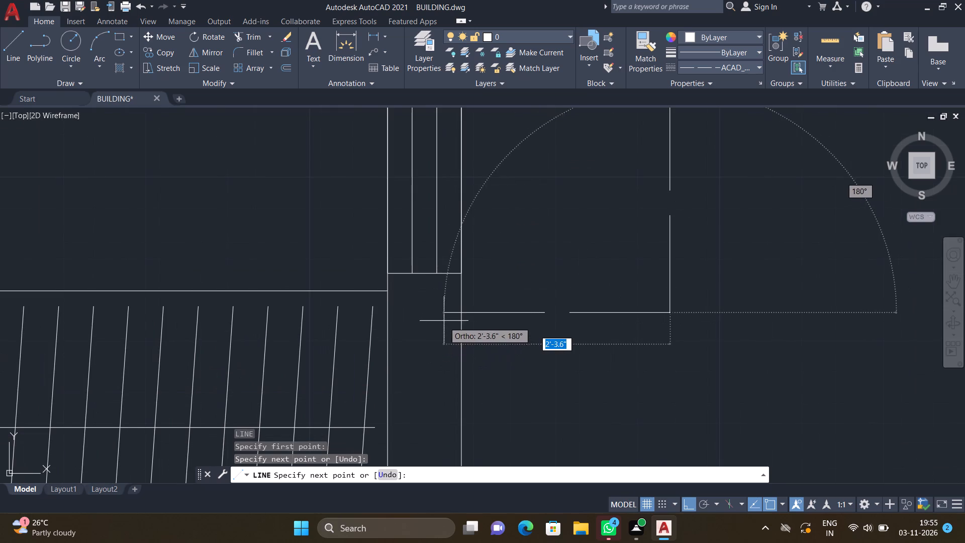
left_click(463, 316)
key("Return")
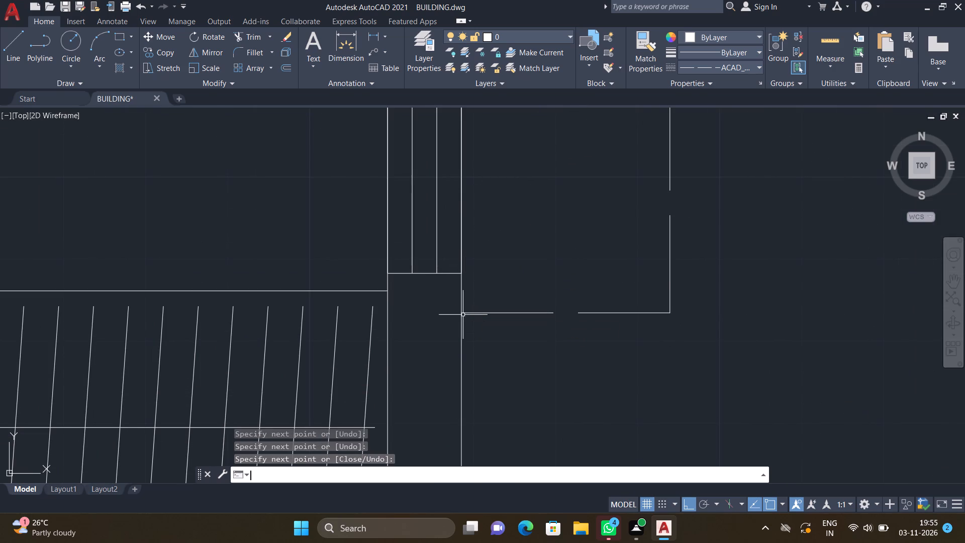
Trim the upper dashed line's excess beyond the outline's outer corner at the upper-right bedroom's east window.
scroll(618, 224, "down", 3)
scroll(632, 123, "up", 3)
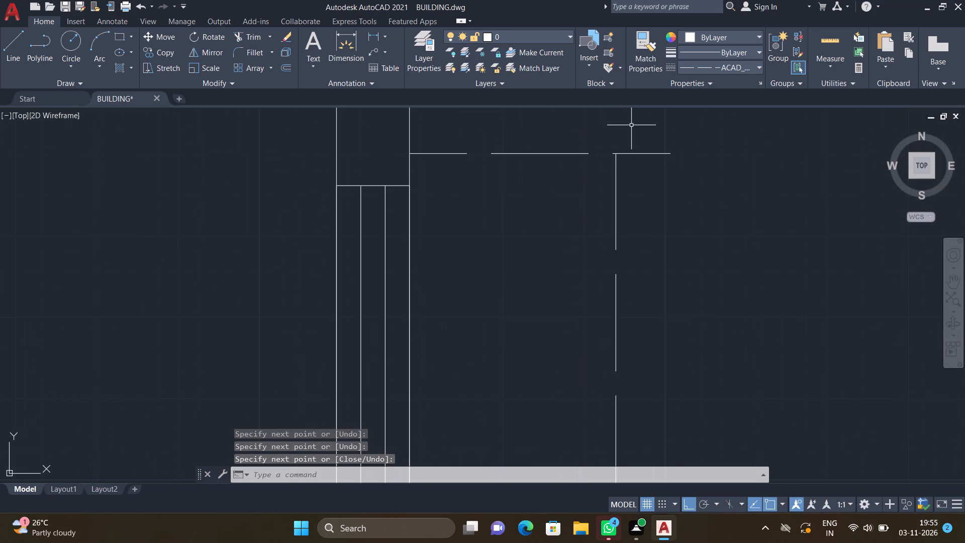
type("TR")
key("Return")
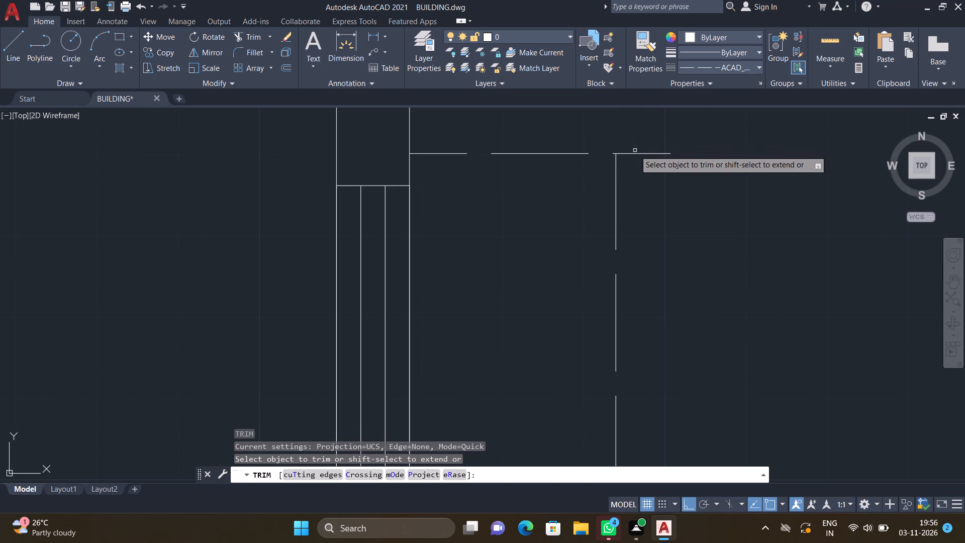
left_click(635, 152)
Trim both wall lines crossing the opening between the living room and the dining area in the leftmost flat.
scroll(634, 162, "down", 6)
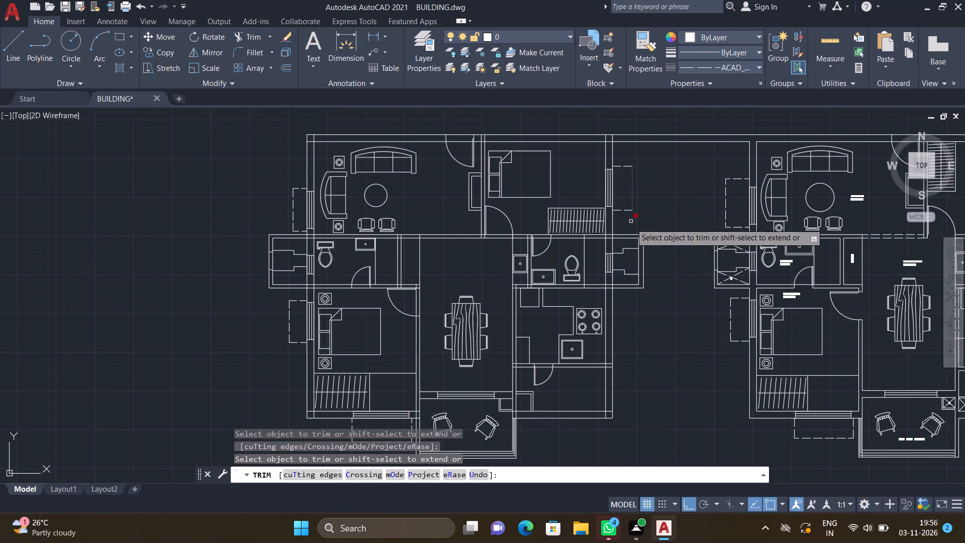
scroll(631, 230, "down", 2)
scroll(554, 278, "up", 2)
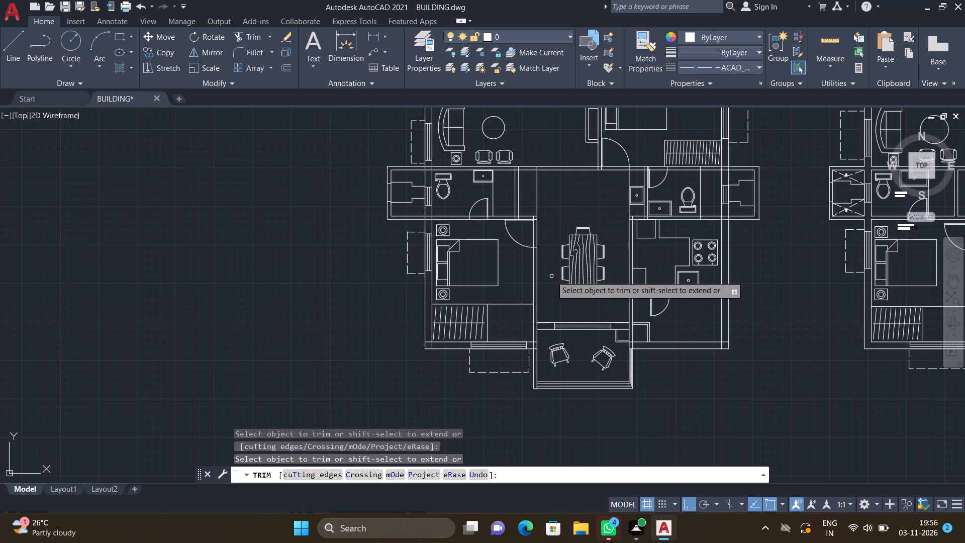
scroll(534, 268, "down", 2)
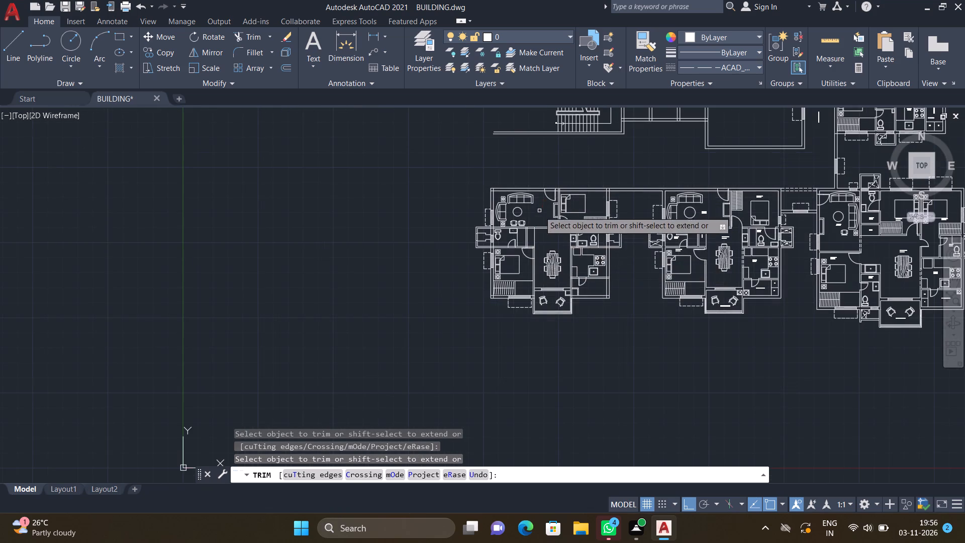
scroll(539, 219, "up", 3)
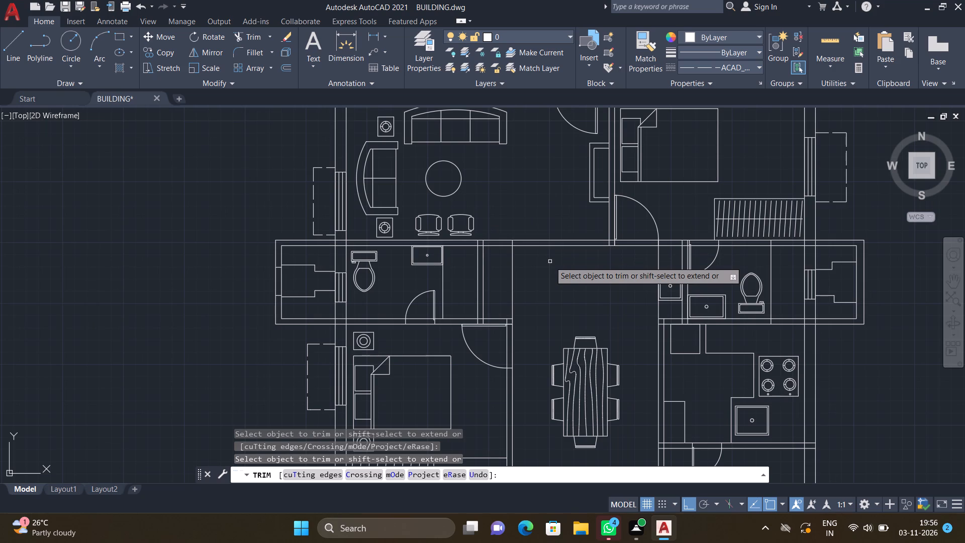
scroll(562, 275, "down", 2)
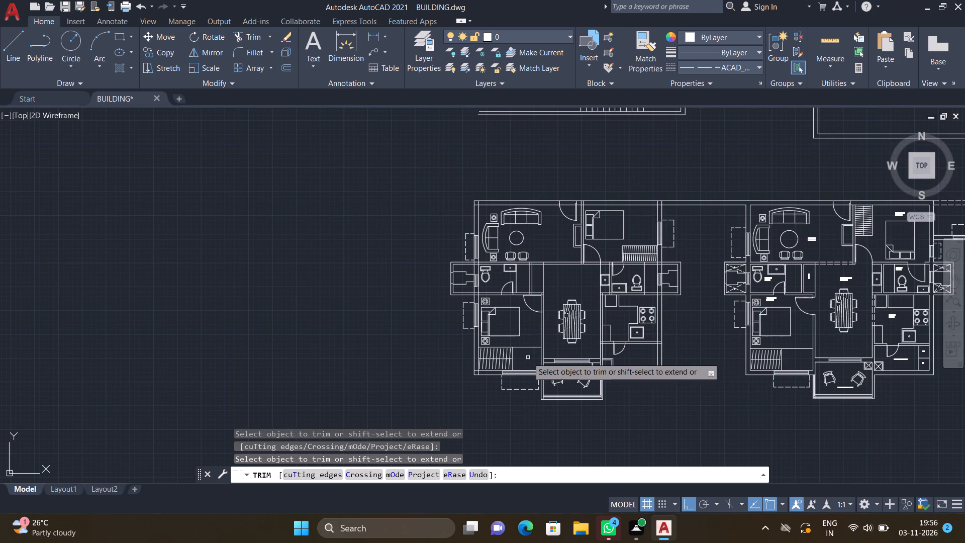
scroll(545, 250, "up", 2)
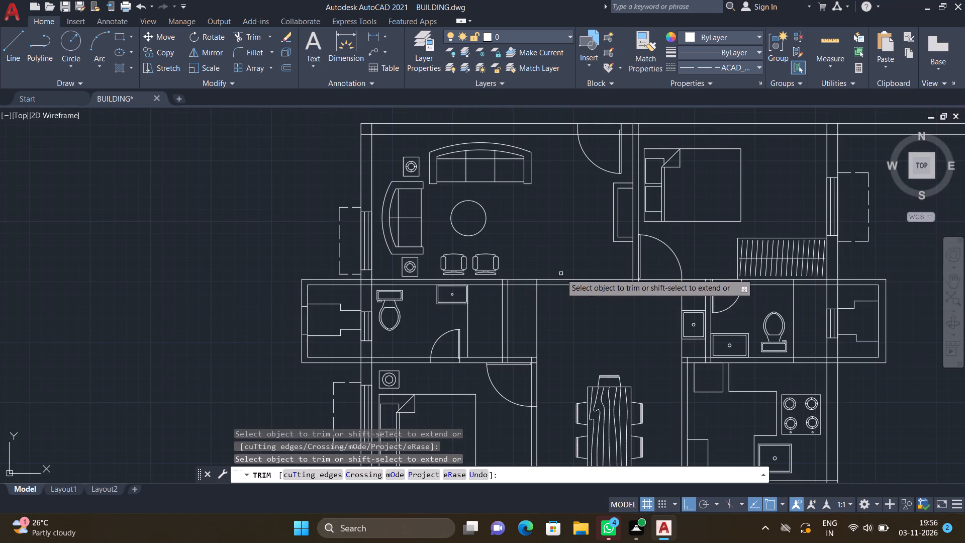
scroll(571, 276, "up", 2)
left_click_drag(566, 264, 582, 317)
left_click(582, 318)
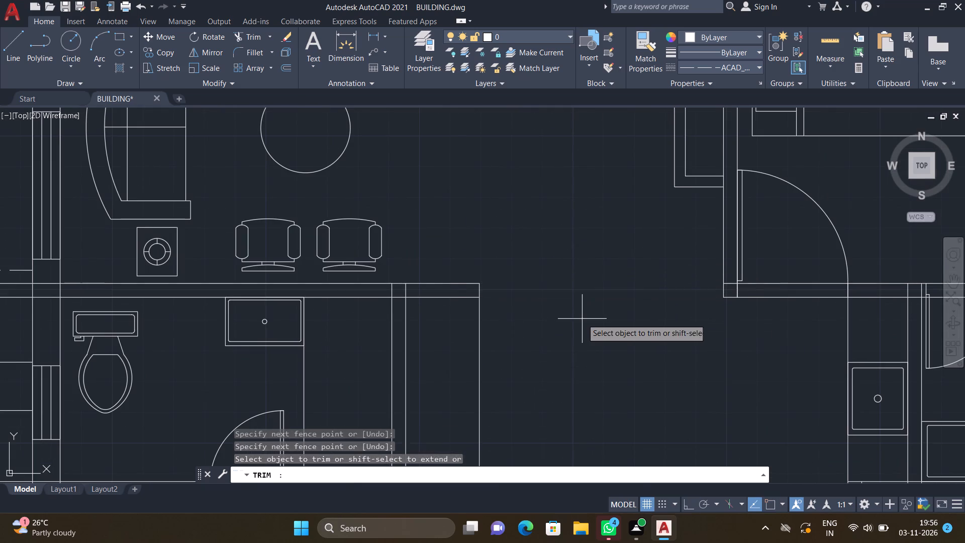
scroll(580, 314, "down", 3)
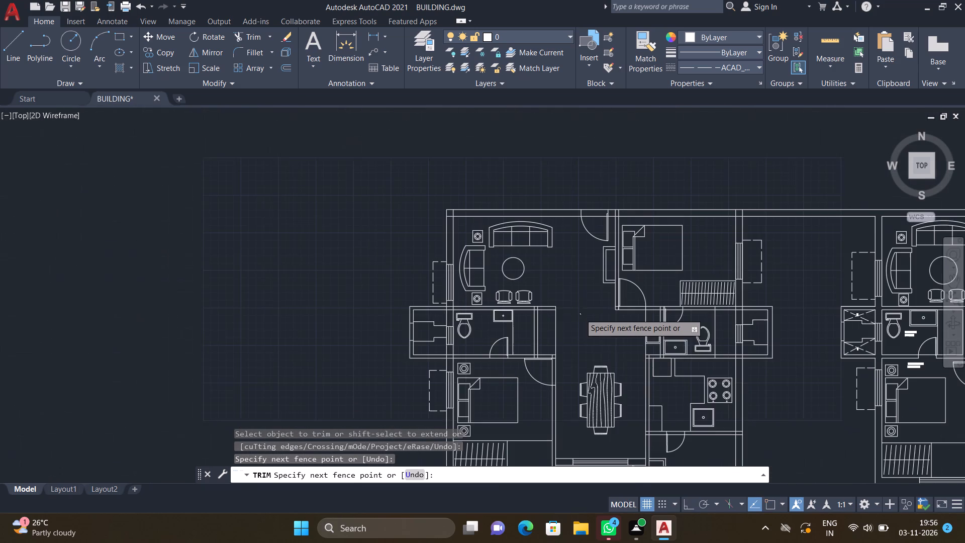
scroll(584, 339, "up", 1)
key("Escape")
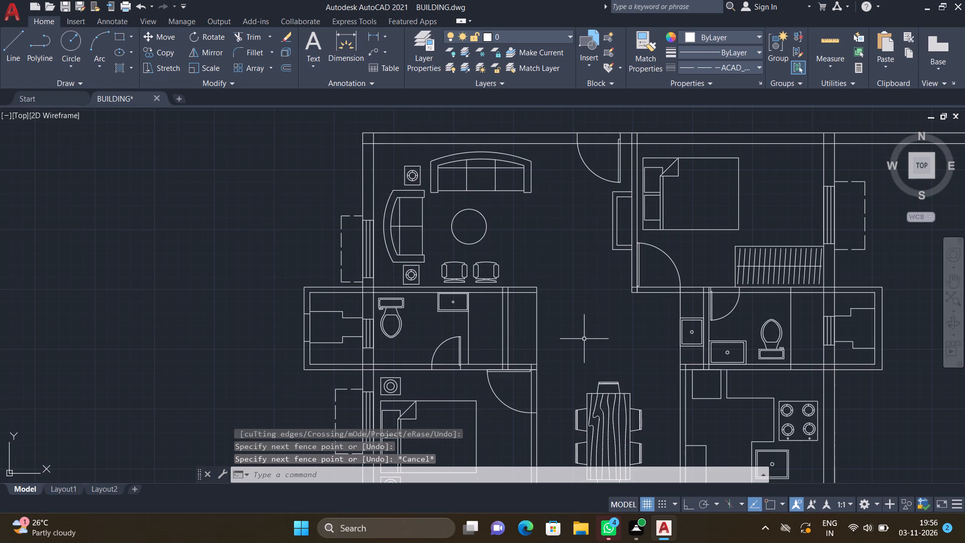
Examine the dining, balcony and kitchen walls of the leftmost flat for leftover lines to trim.
type("TR")
key("Return")
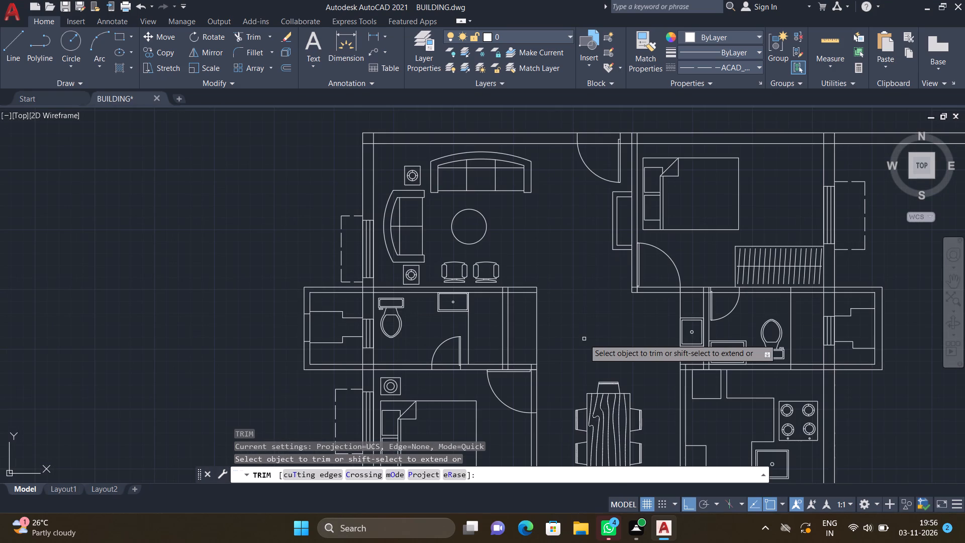
scroll(582, 339, "down", 2)
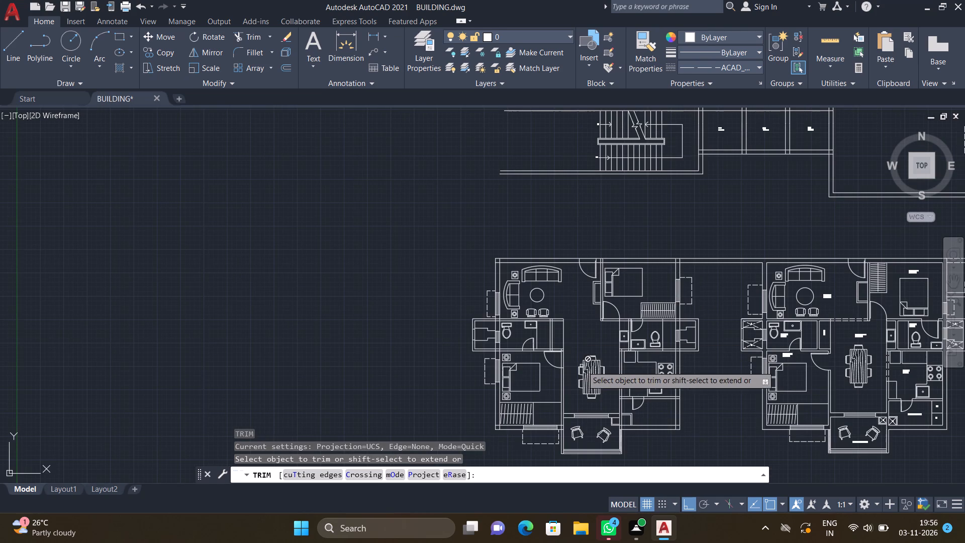
scroll(569, 386, "down", 1)
scroll(571, 433, "up", 3)
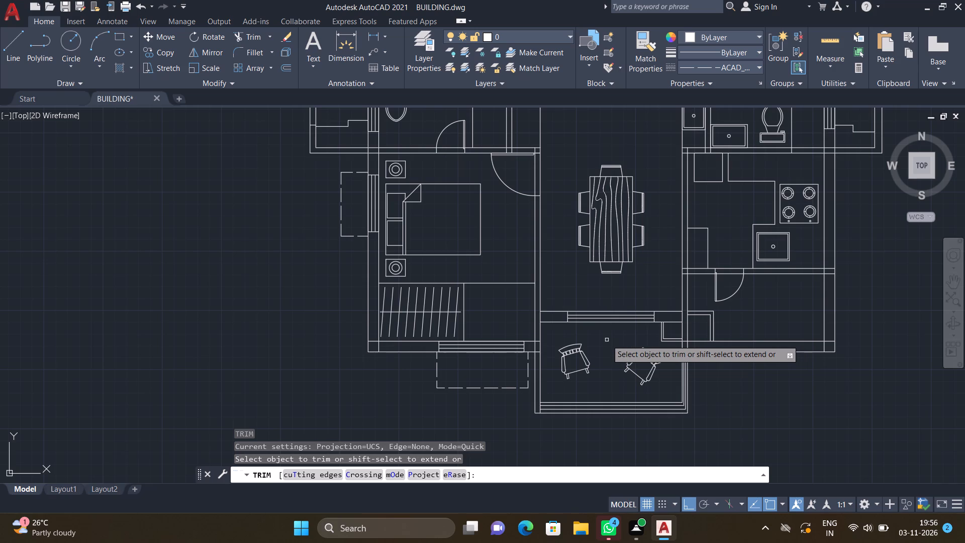
scroll(602, 340, "down", 2)
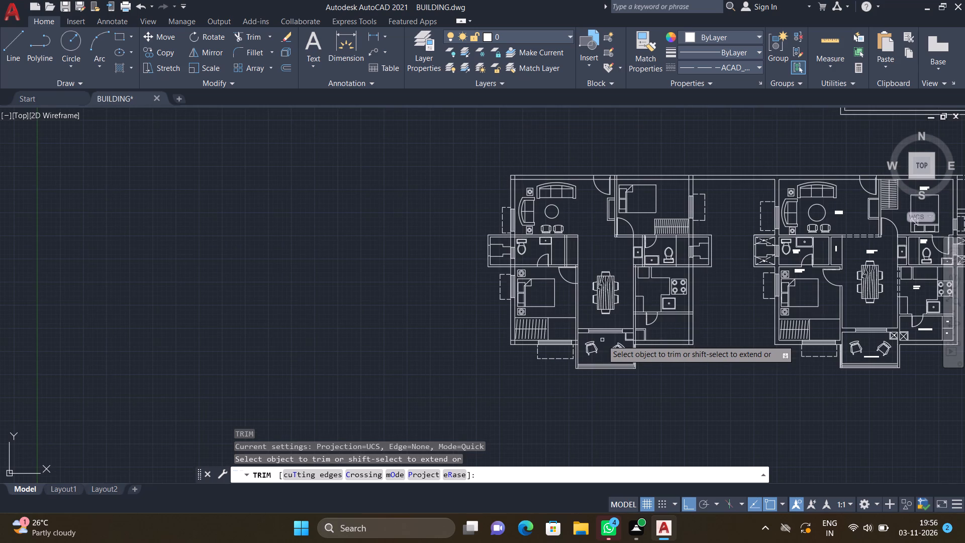
scroll(590, 229, "up", 1)
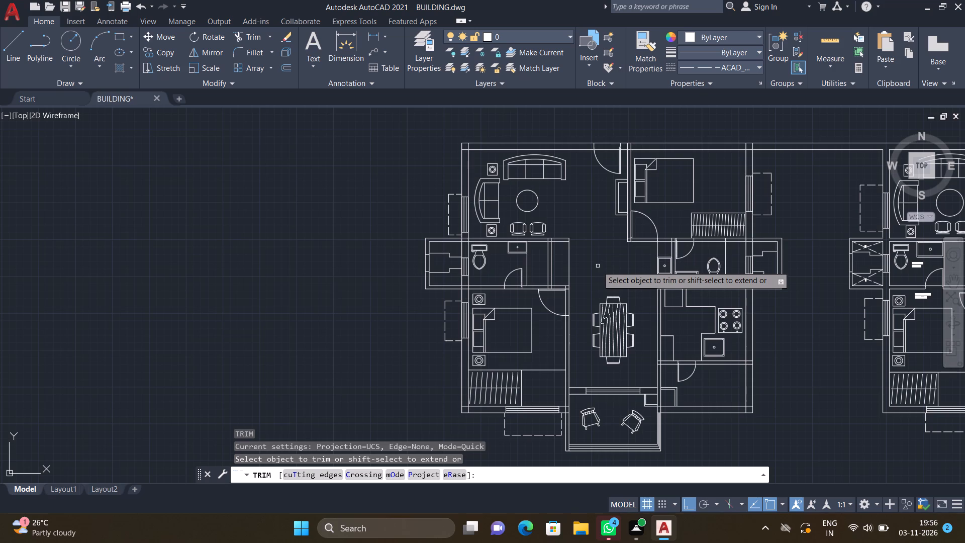
scroll(610, 300, "down", 2)
scroll(617, 354, "up", 2)
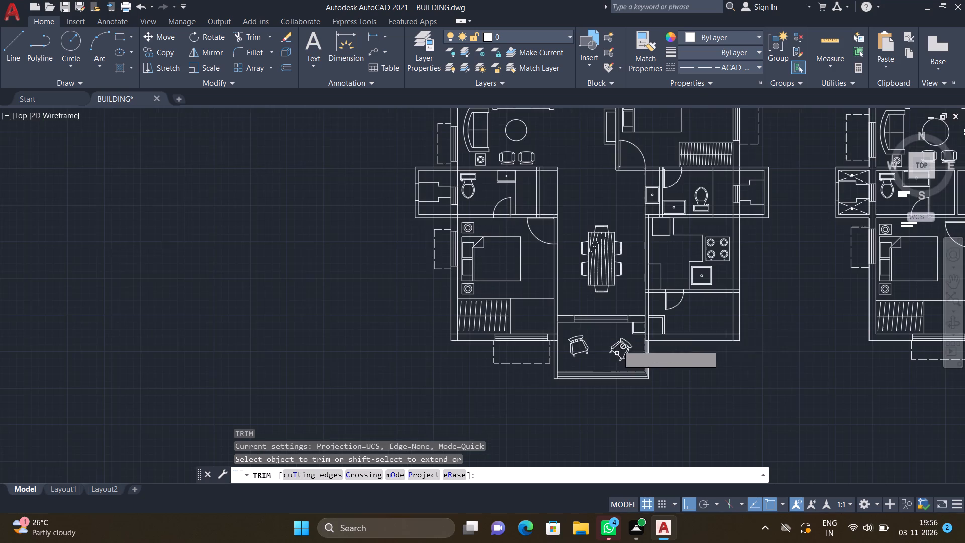
scroll(628, 326, "up", 3)
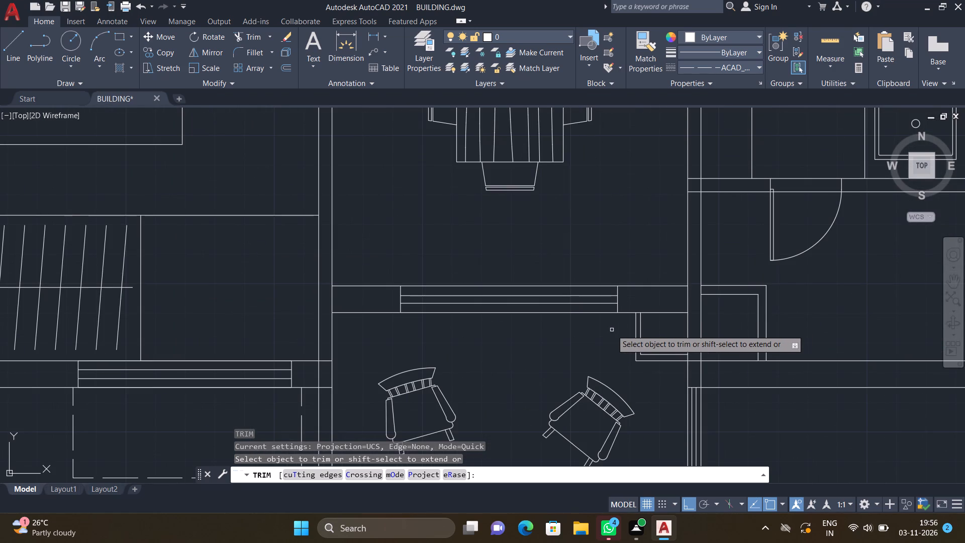
scroll(608, 332, "down", 1)
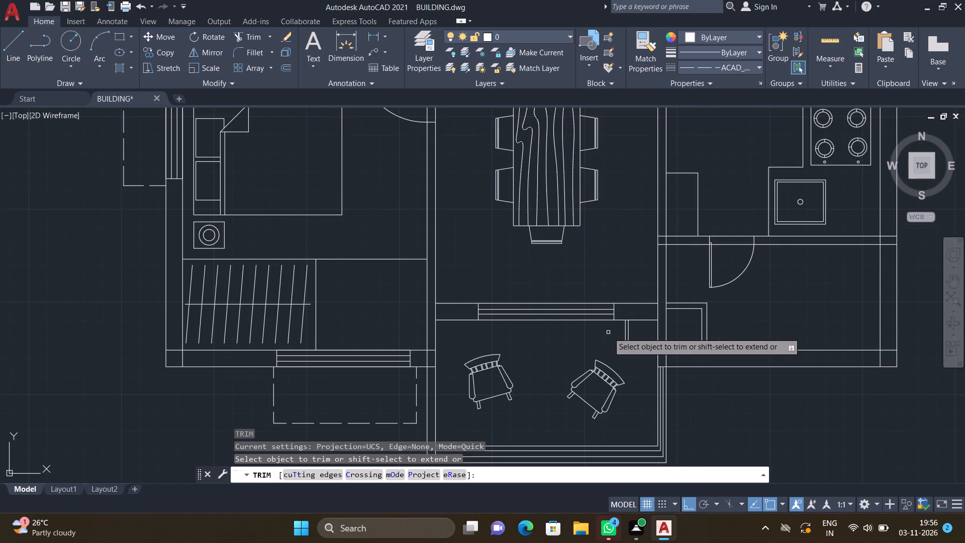
scroll(563, 353, "down", 1)
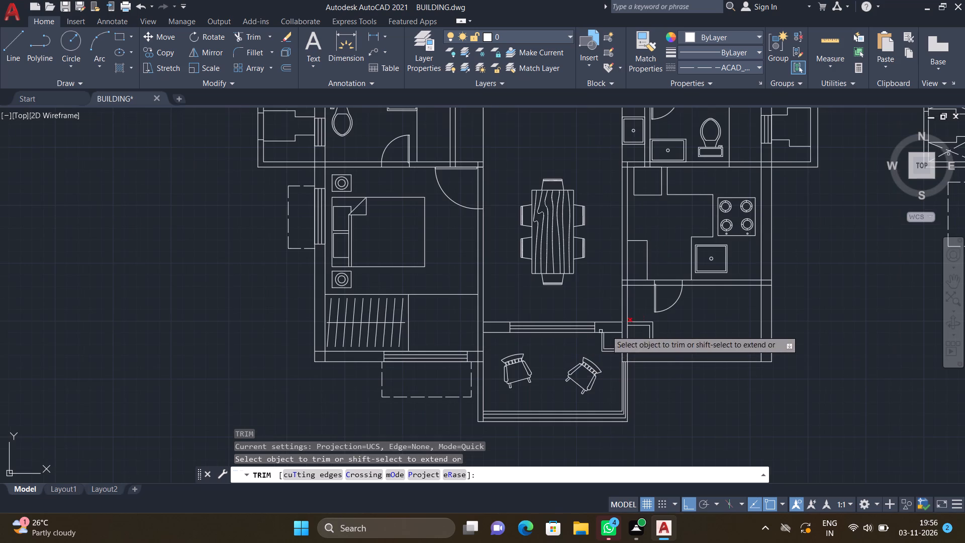
scroll(629, 331, "up", 2)
scroll(549, 342, "down", 2)
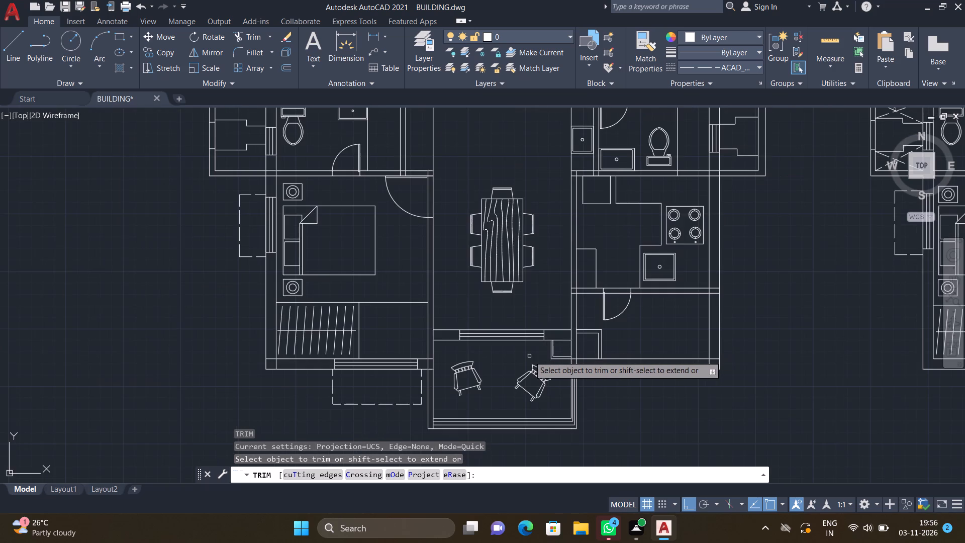
scroll(527, 357, "up", 2)
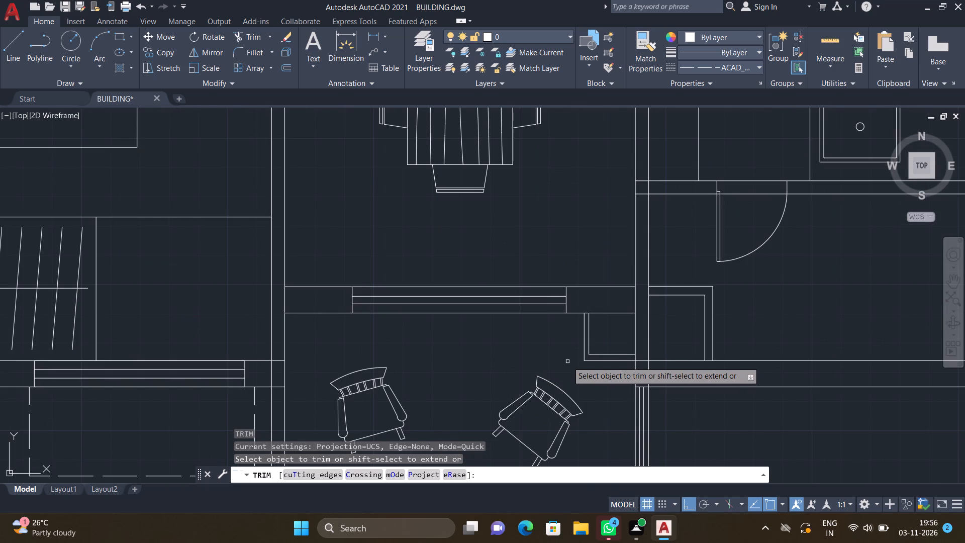
scroll(567, 360, "down", 2)
scroll(598, 341, "up", 2)
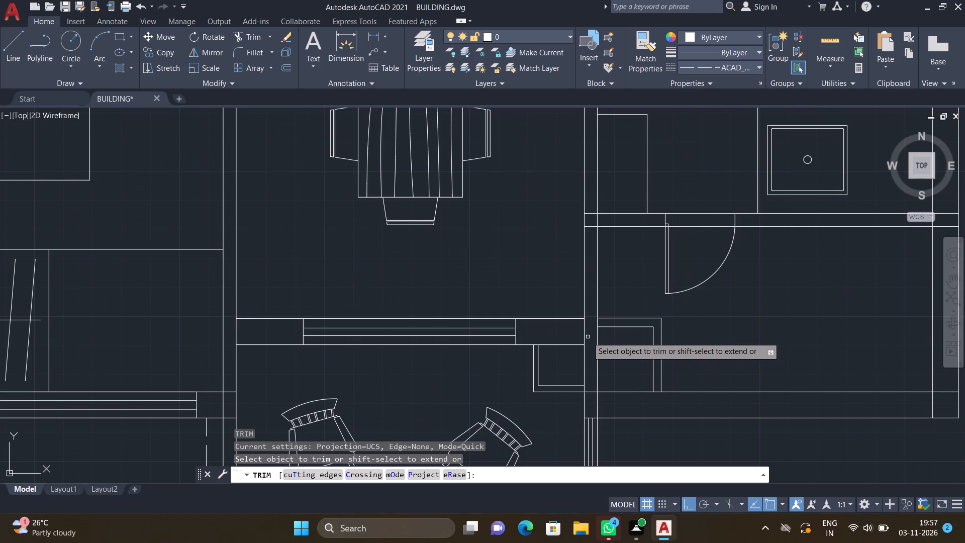
scroll(581, 332, "up", 2)
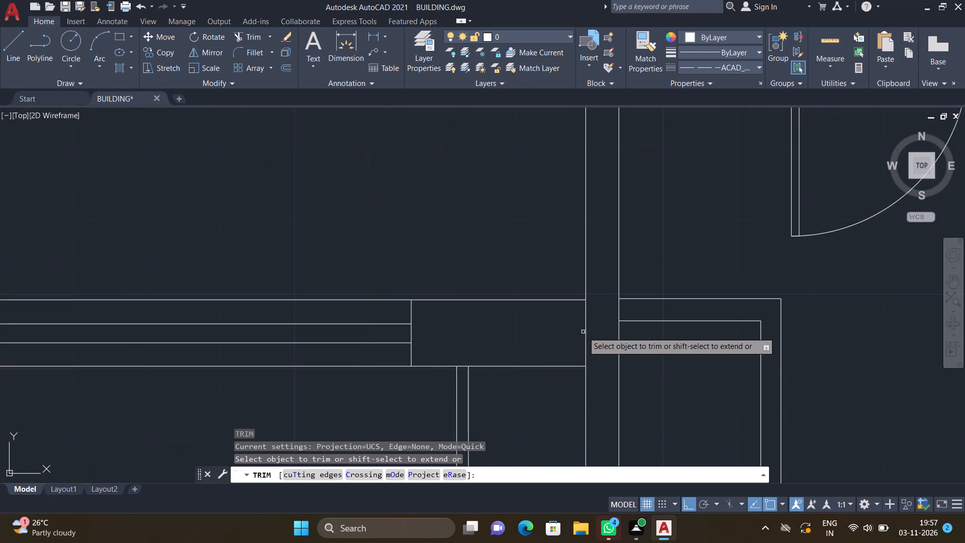
scroll(516, 363, "down", 2)
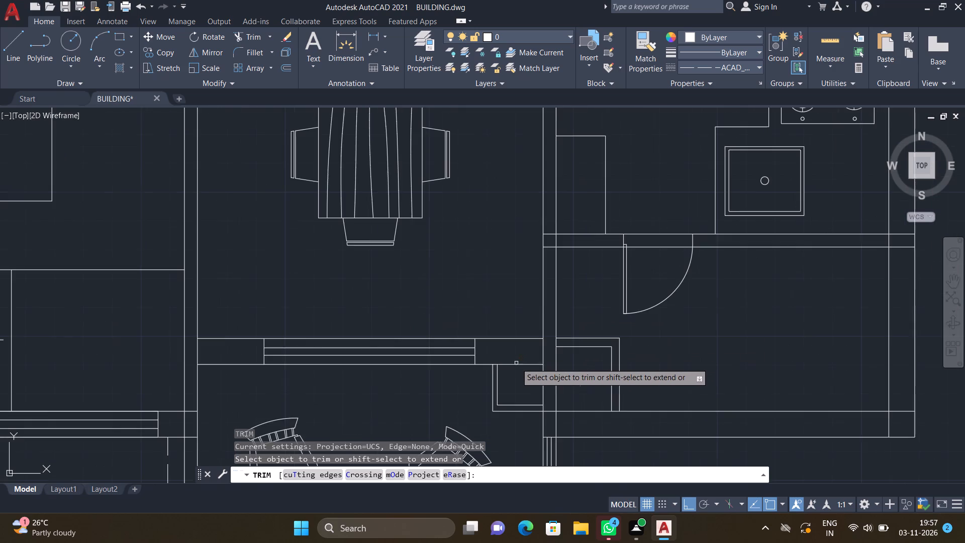
scroll(526, 403, "down", 4)
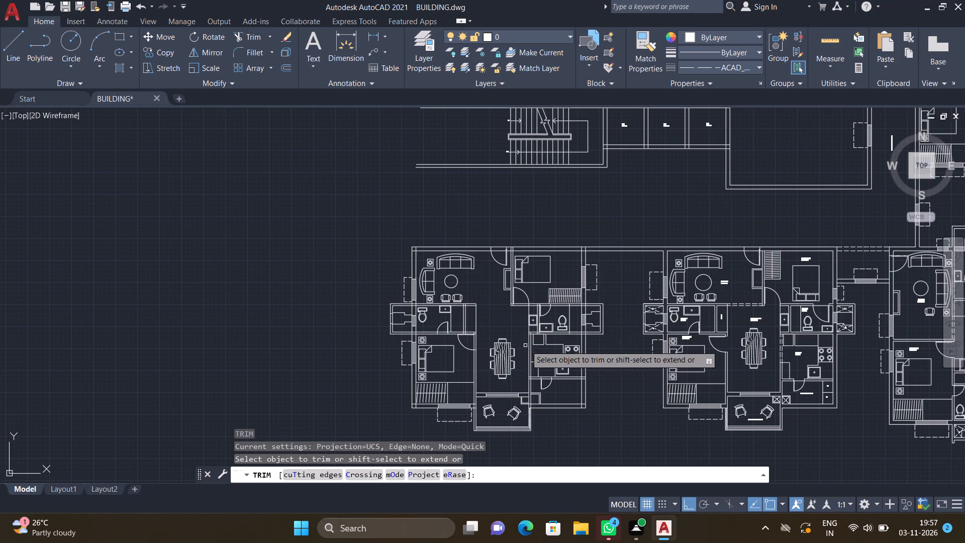
scroll(526, 346, "up", 3)
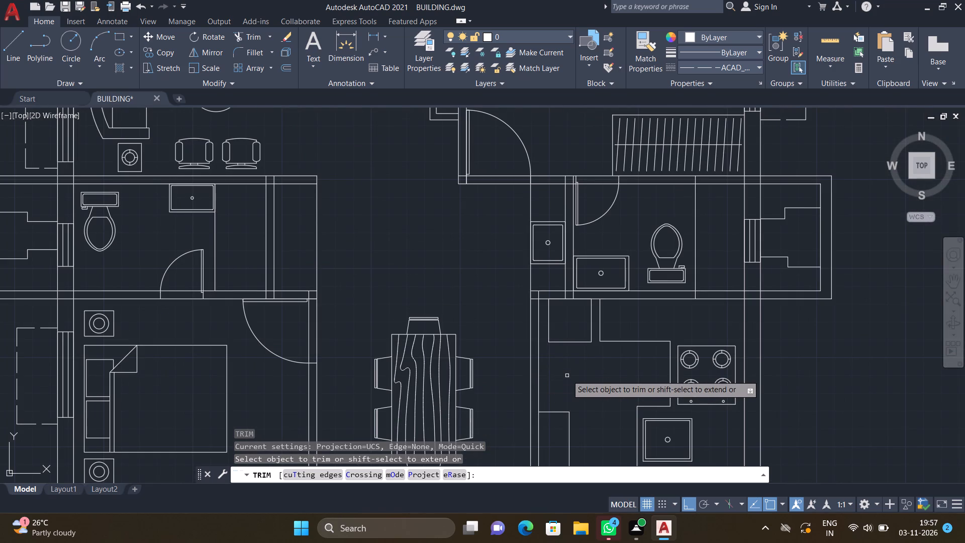
scroll(556, 376, "down", 2)
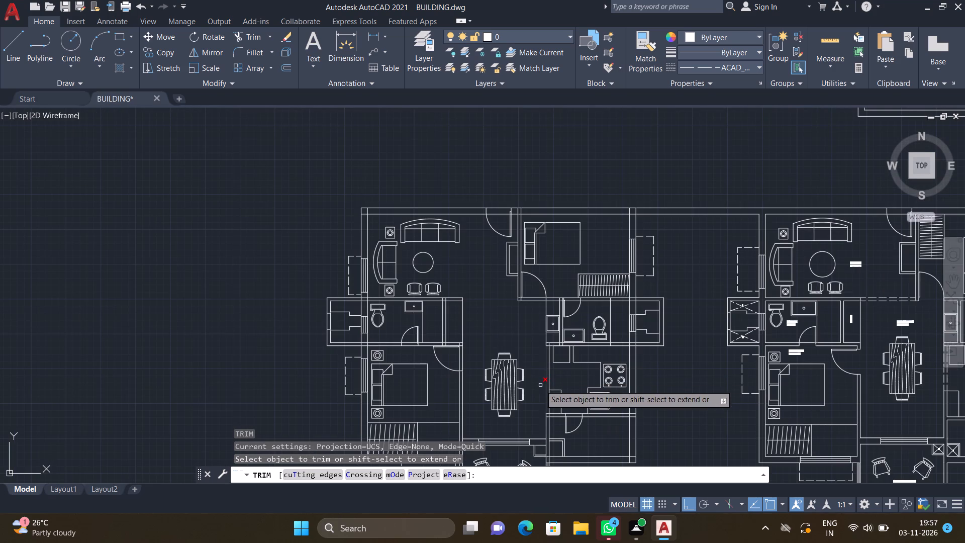
scroll(537, 386, "up", 2)
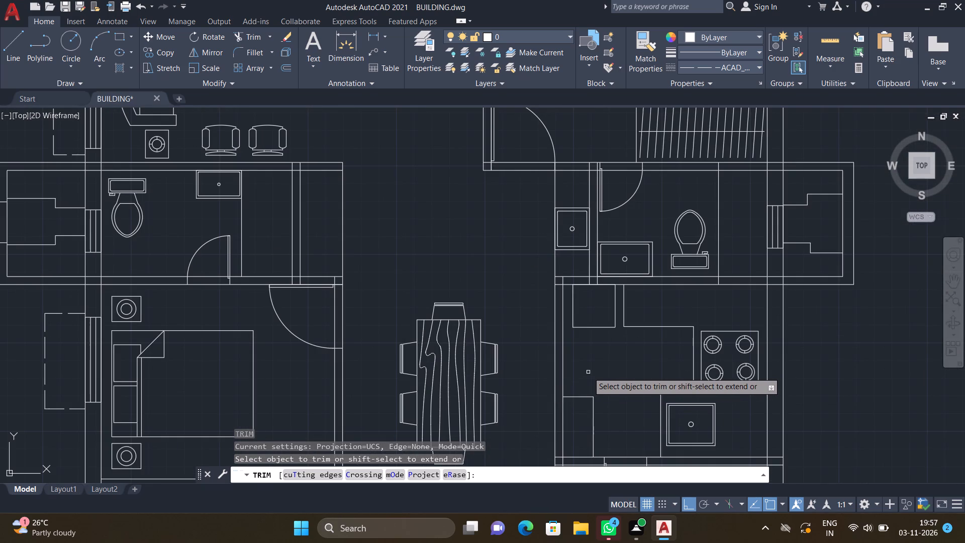
key("Return")
key("Escape")
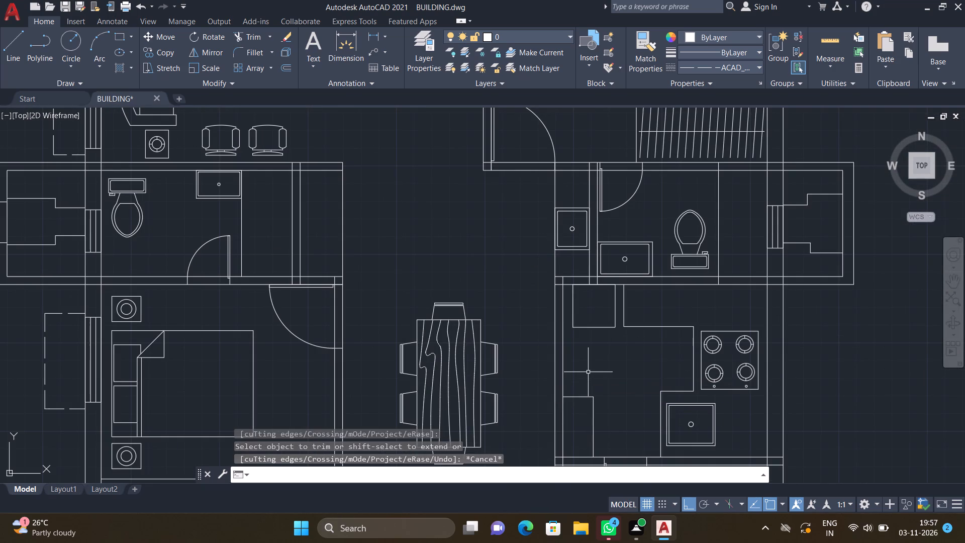
Draw a line across the dining–kitchen wall thickness, level with the top edge of the small kitchen counter against that wall.
key("l")
key("Return")
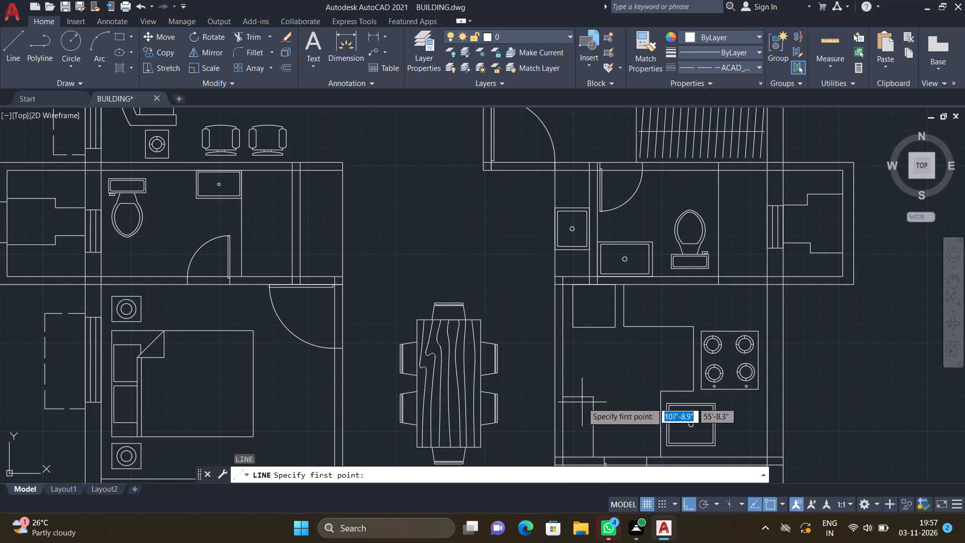
scroll(584, 408, "up", 3)
left_click(497, 358)
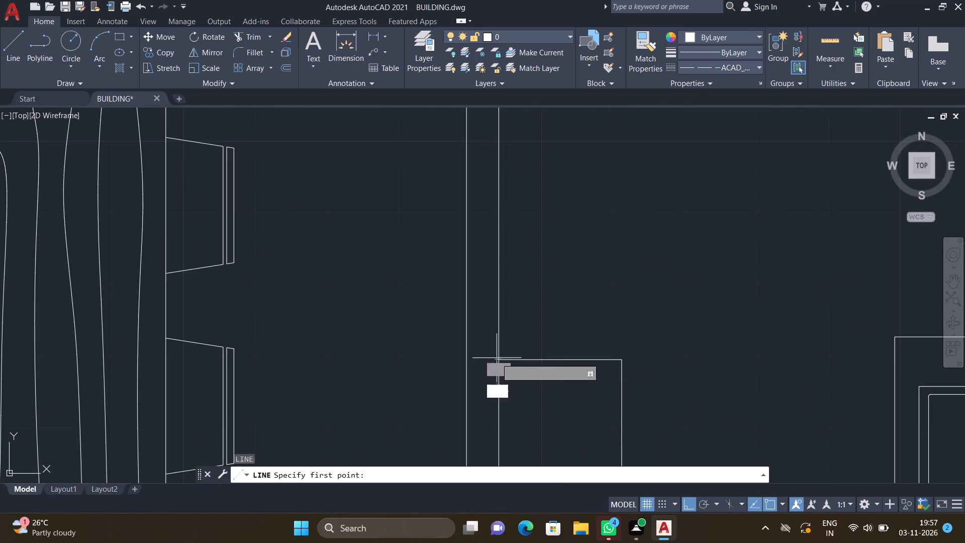
scroll(473, 357, "up", 3)
left_click(434, 365)
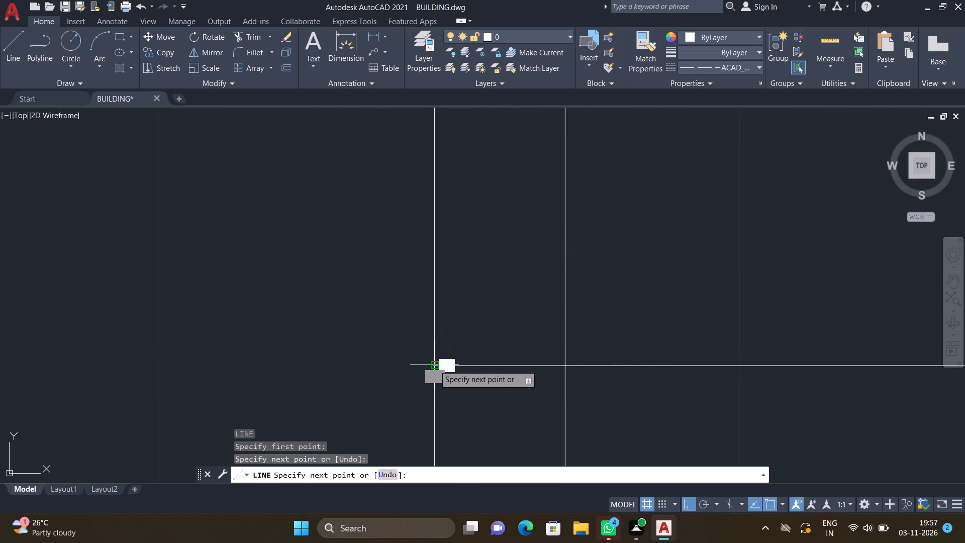
key("Return")
Trim both faces of the dining–kitchen wall between the new closing line and the toilet wall to open the kitchen entrance.
scroll(433, 375, "down", 5)
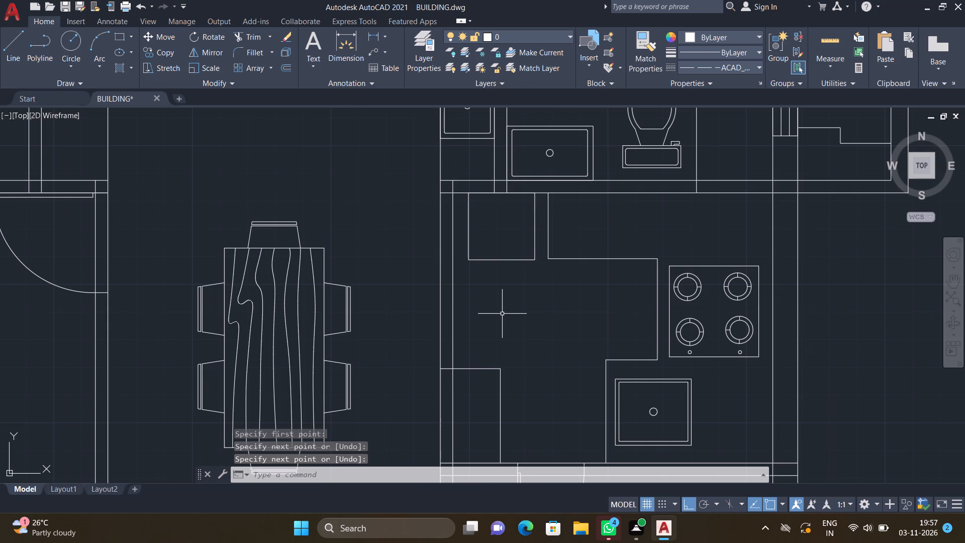
type("TR")
key("Return")
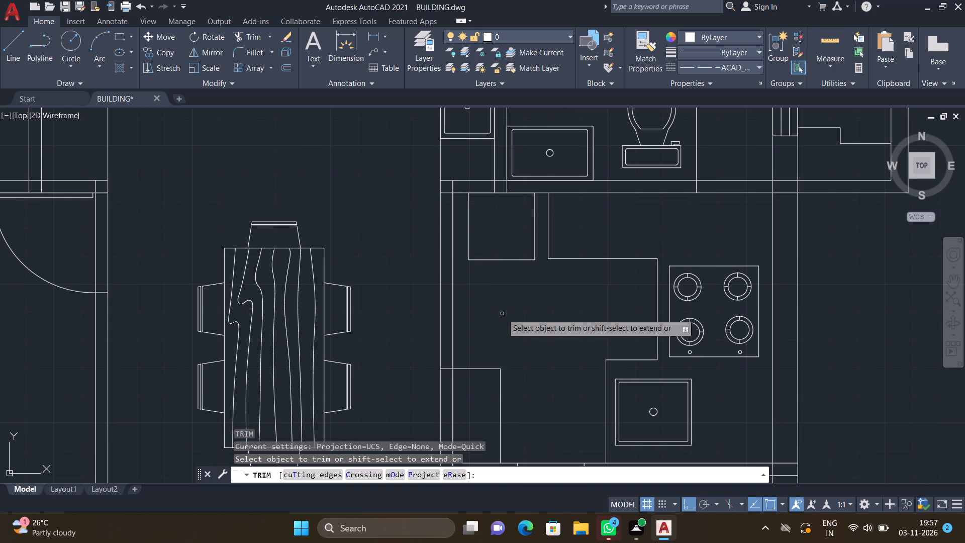
left_click(452, 315)
left_click(440, 301)
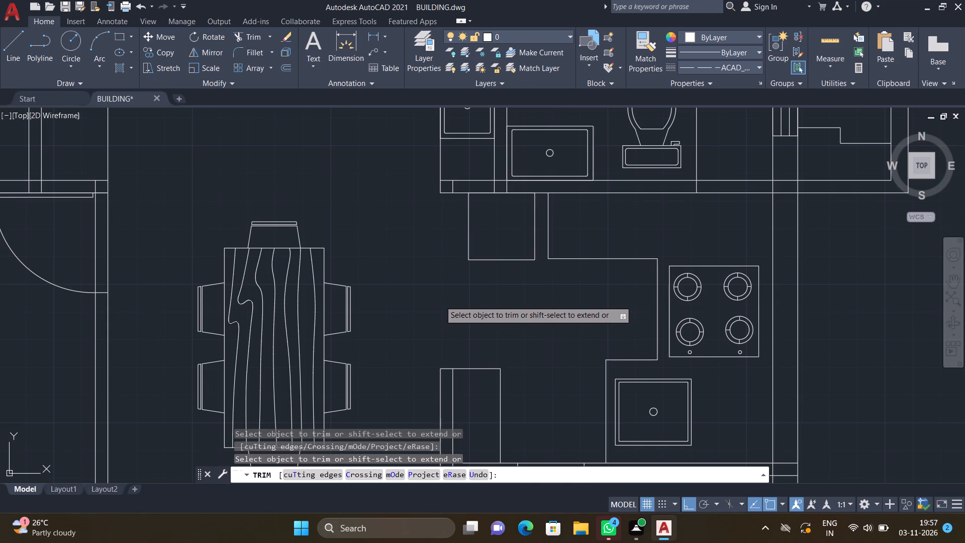
key("Return")
Draw a dashed line about 6'-7.5" long across the living–dining opening of the leftmost flat, along the living-side wall face.
scroll(434, 291, "down", 2)
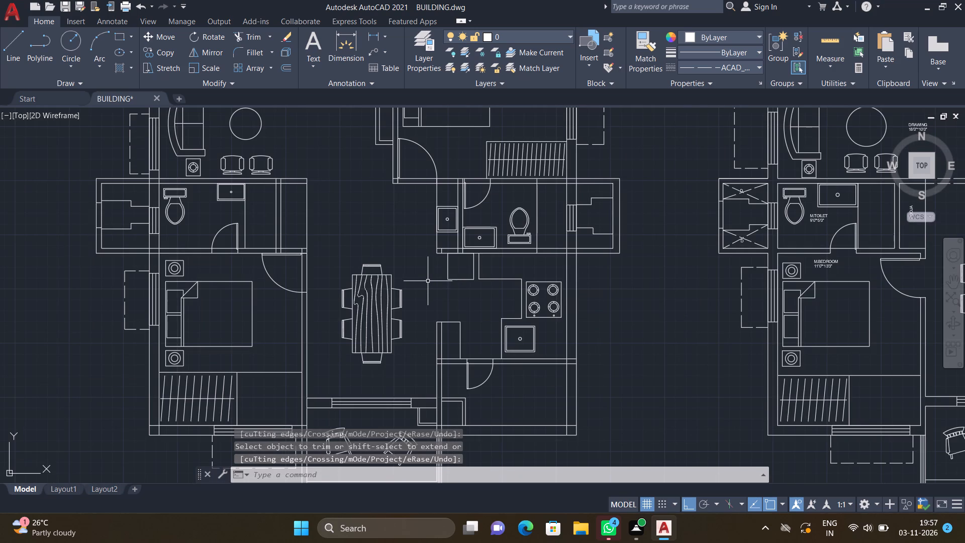
scroll(423, 285, "down", 2)
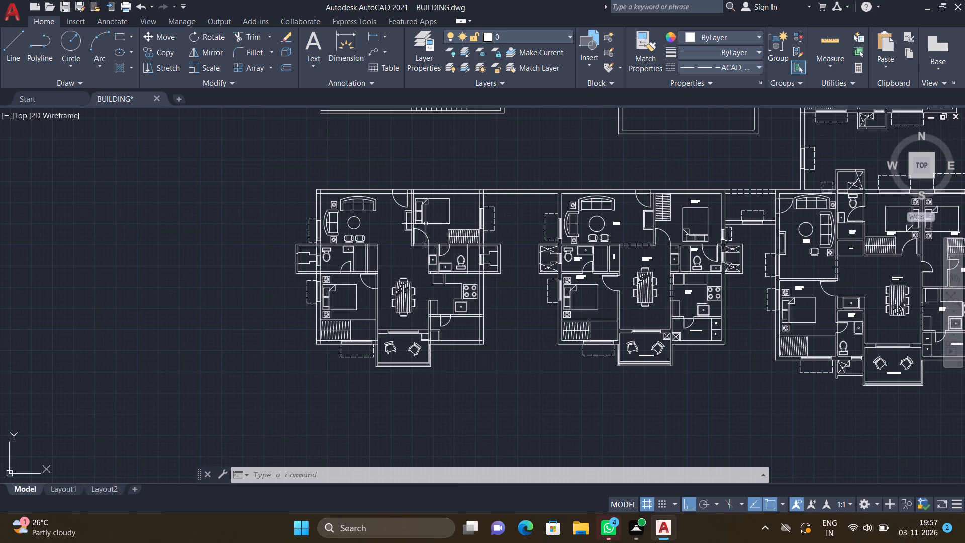
scroll(410, 204, "up", 2)
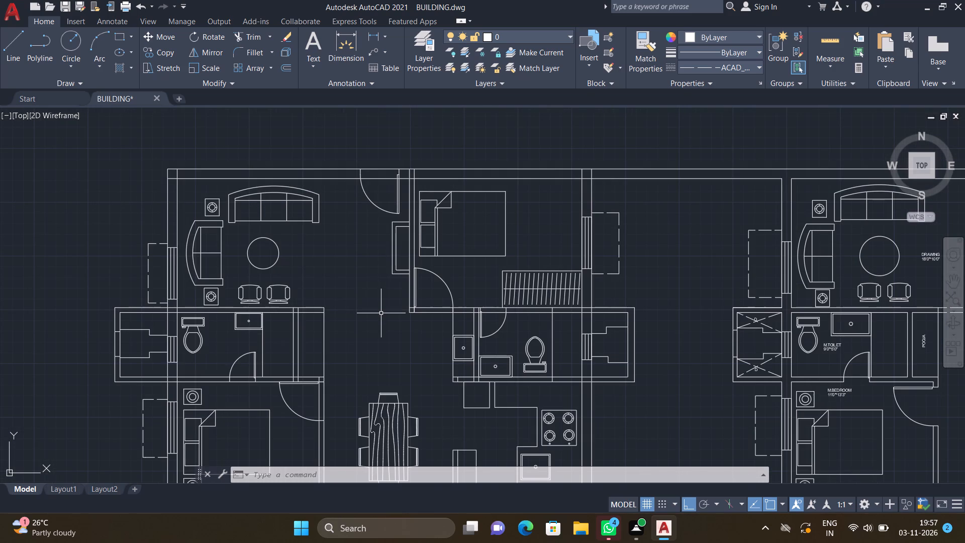
scroll(566, 275, "down", 2)
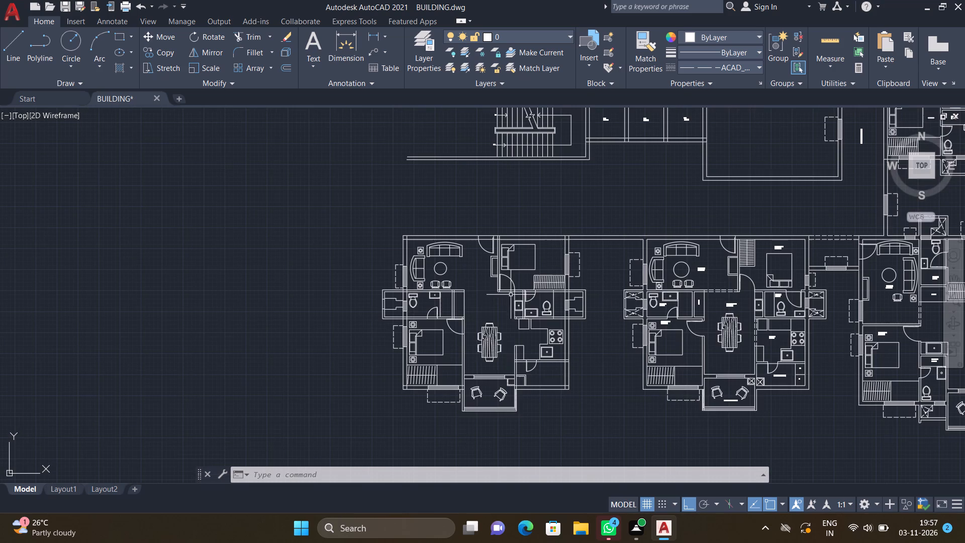
scroll(471, 342, "up", 2)
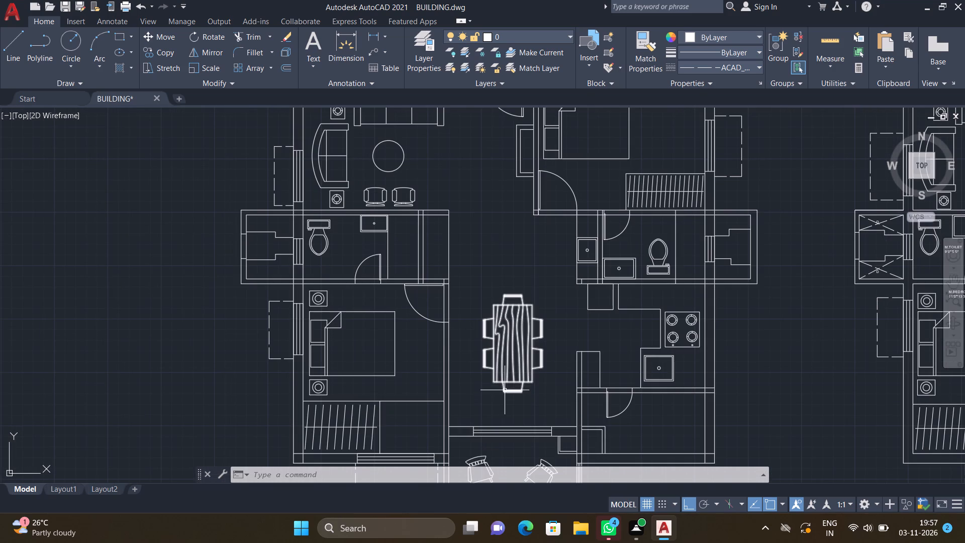
scroll(509, 346, "down", 1)
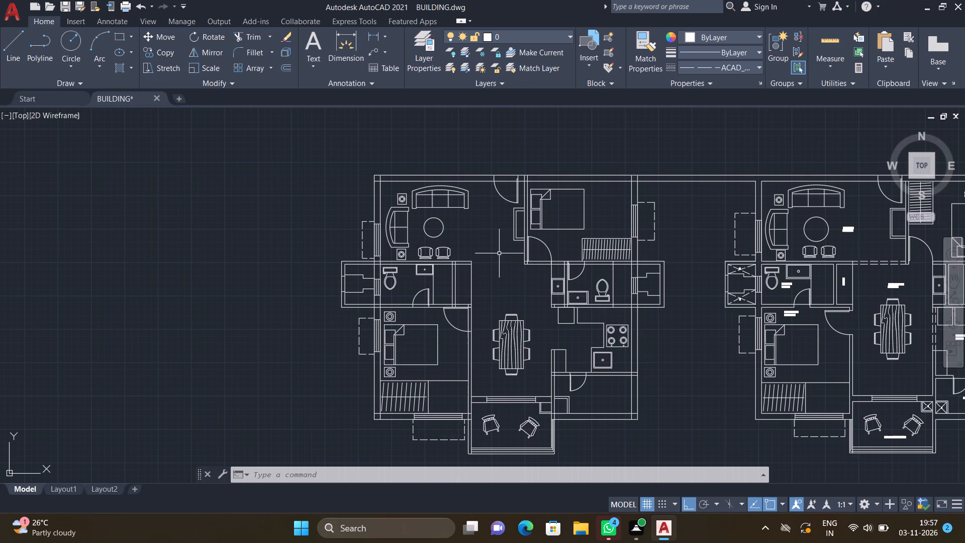
key("l")
key("Return")
scroll(479, 254, "up", 1)
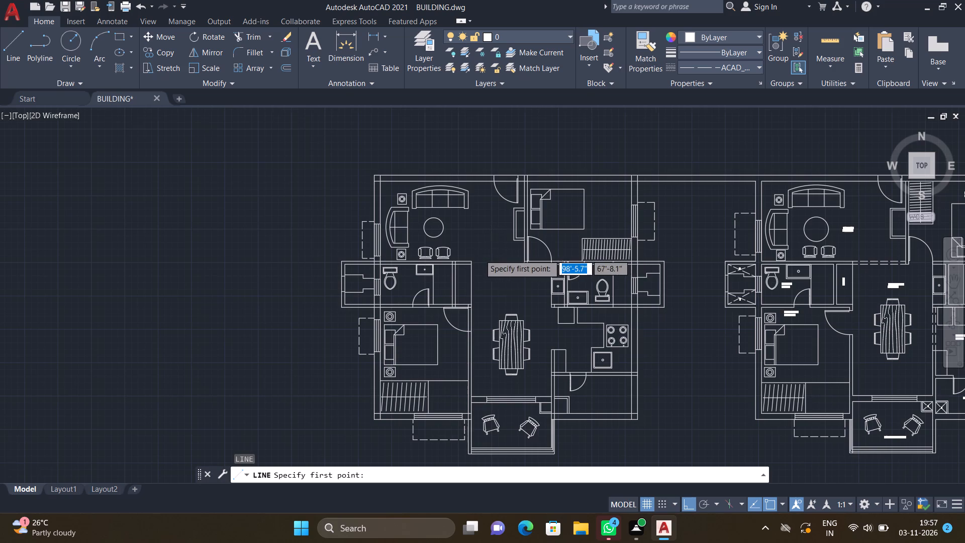
scroll(479, 254, "up", 3)
left_click_drag(452, 272, 459, 274)
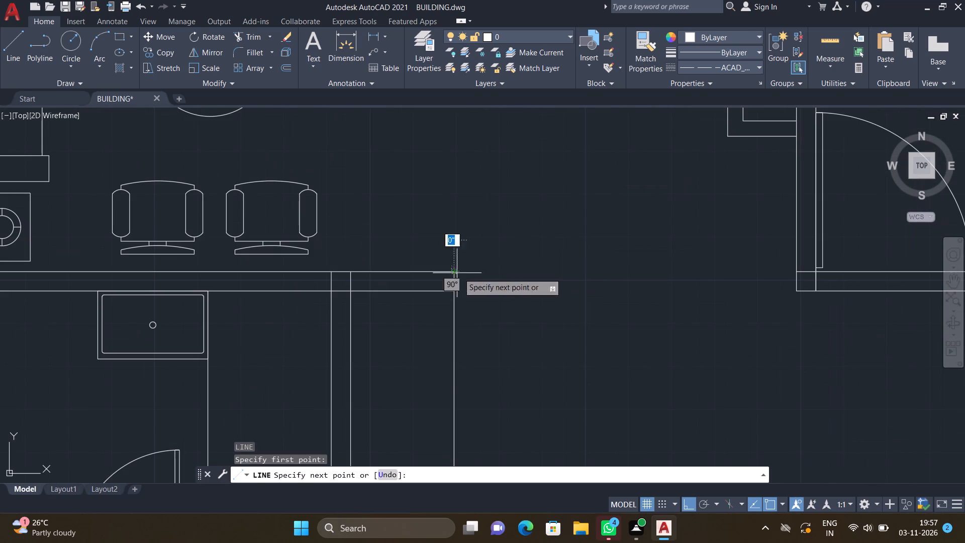
scroll(658, 263, "up", 1)
scroll(704, 268, "down", 2)
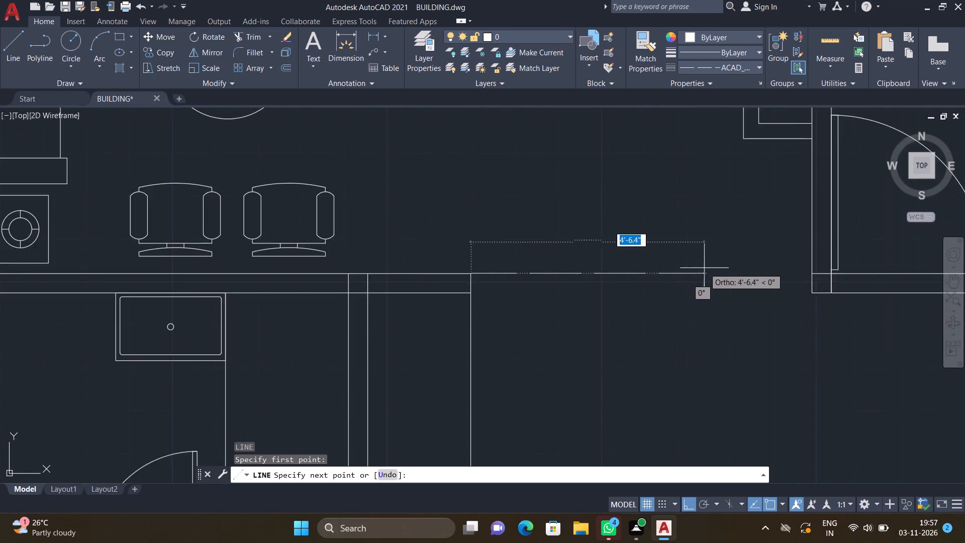
scroll(756, 272, "up", 2)
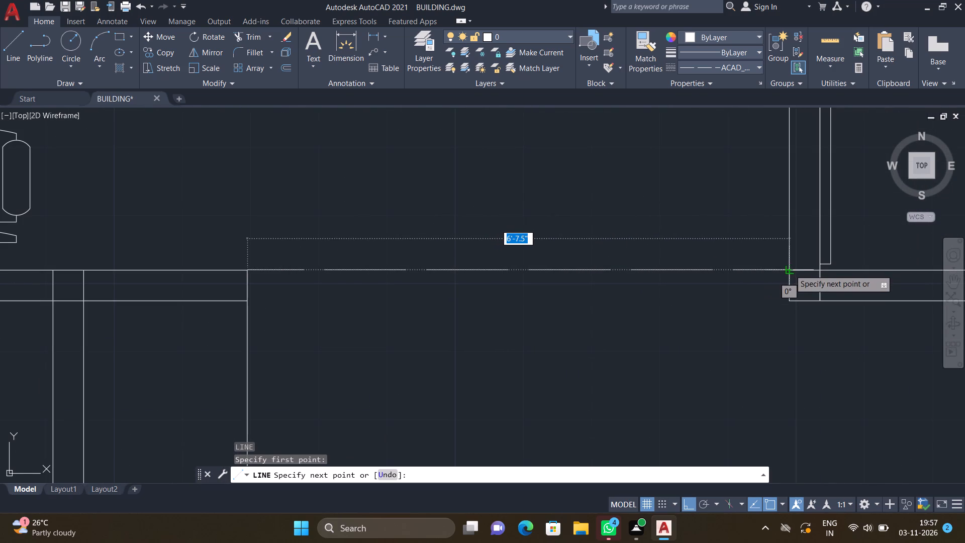
left_click(790, 269)
key("Return")
scroll(788, 270, "down", 2)
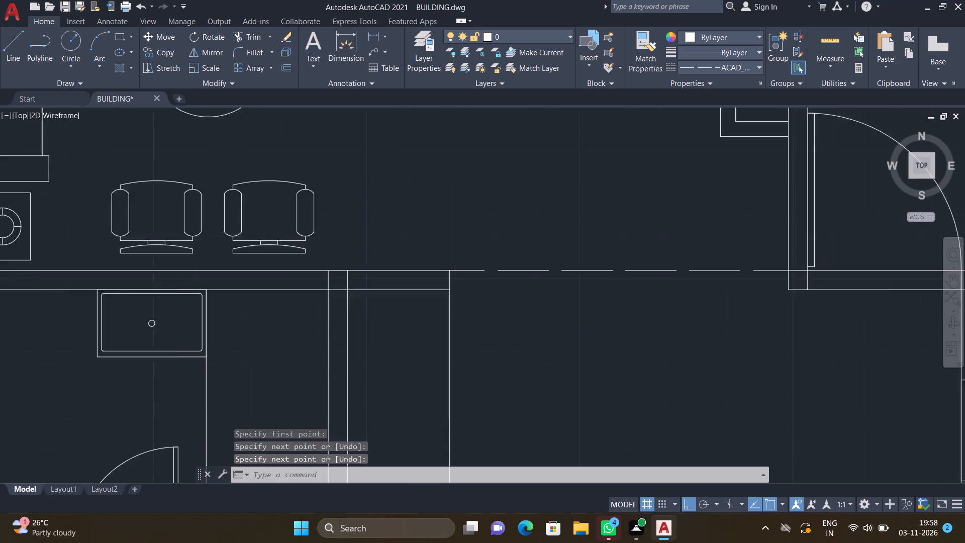
Draw a second dashed line across the same living–dining opening, along the dining-side wall face.
key("l")
key("Return")
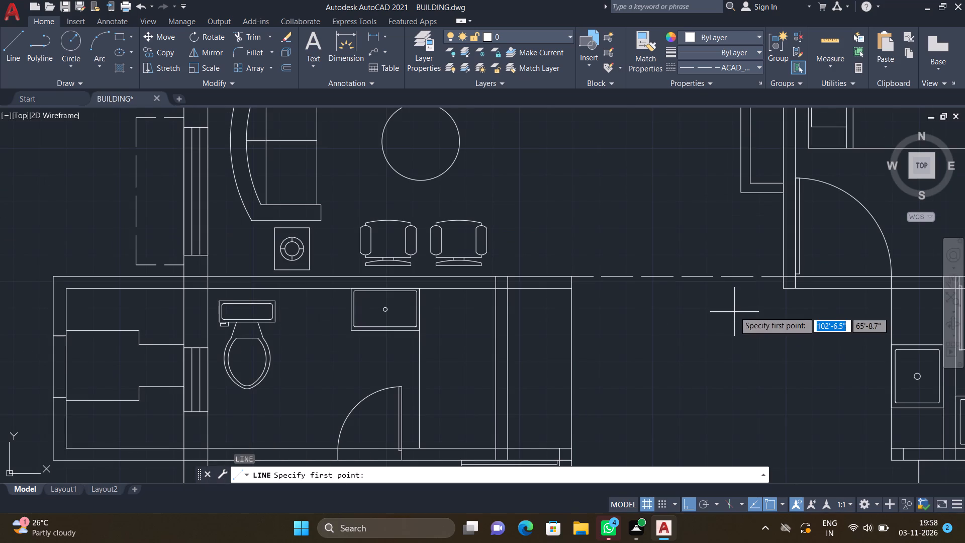
scroll(579, 300, "up", 2)
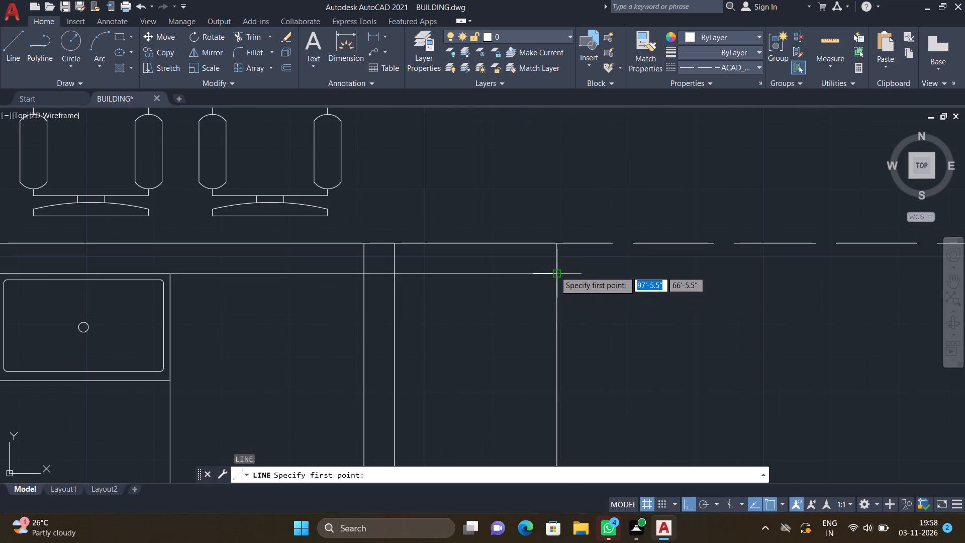
left_click_drag(555, 271, 560, 273)
scroll(666, 273, "down", 3)
scroll(773, 273, "up", 3)
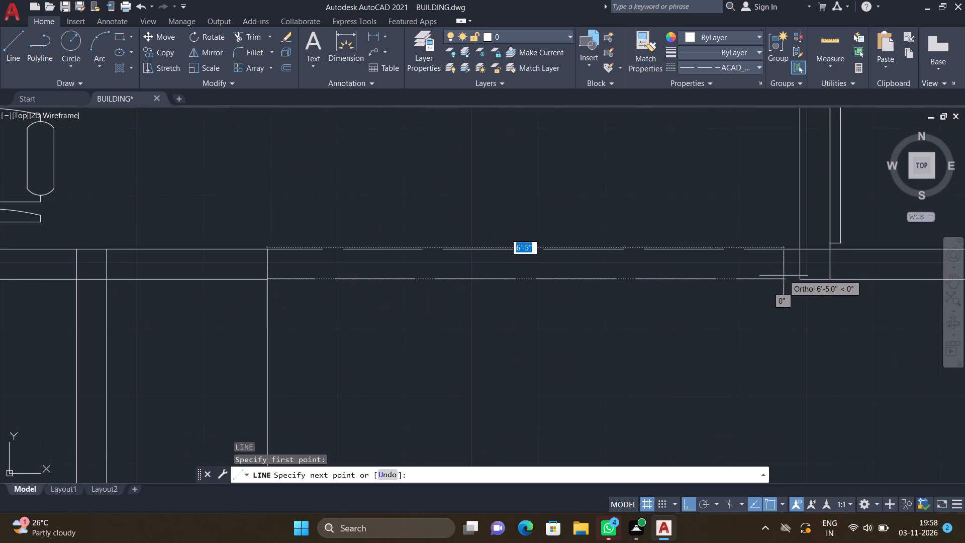
scroll(790, 279, "up", 2)
left_click(807, 281)
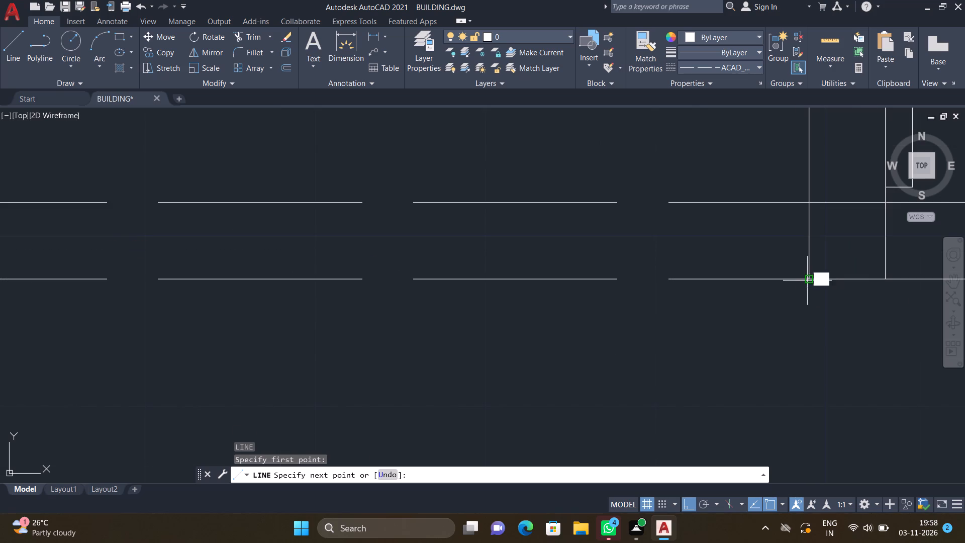
key("Return")
scroll(792, 276, "down", 3)
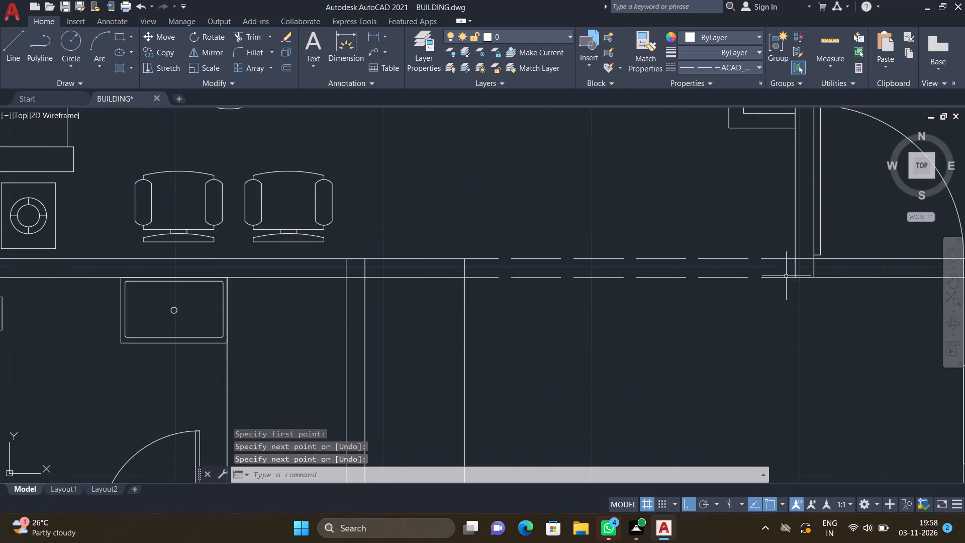
Draw a dashed line about 5'-3.4" long across the kitchen entrance, along the dining-side wall face from the toilet wall to the closing line.
scroll(633, 208, "down", 4)
scroll(680, 291, "up", 2)
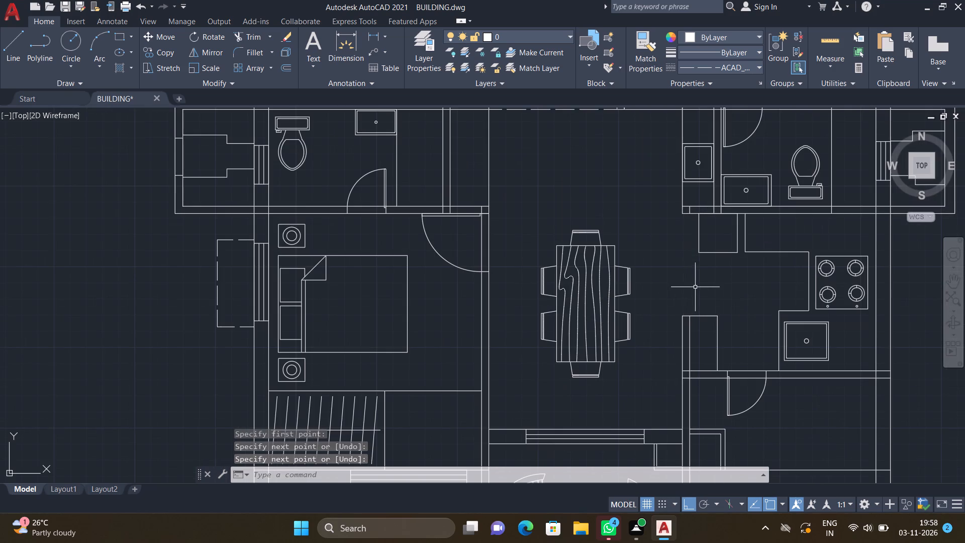
key("l")
key("Return")
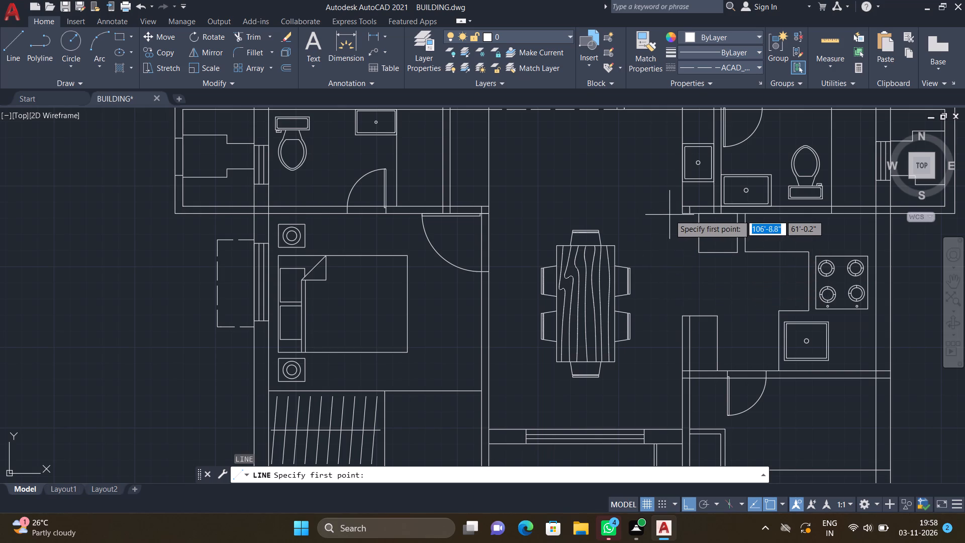
scroll(670, 215, "up", 2)
left_click_drag(696, 213, 698, 226)
scroll(693, 297, "down", 3)
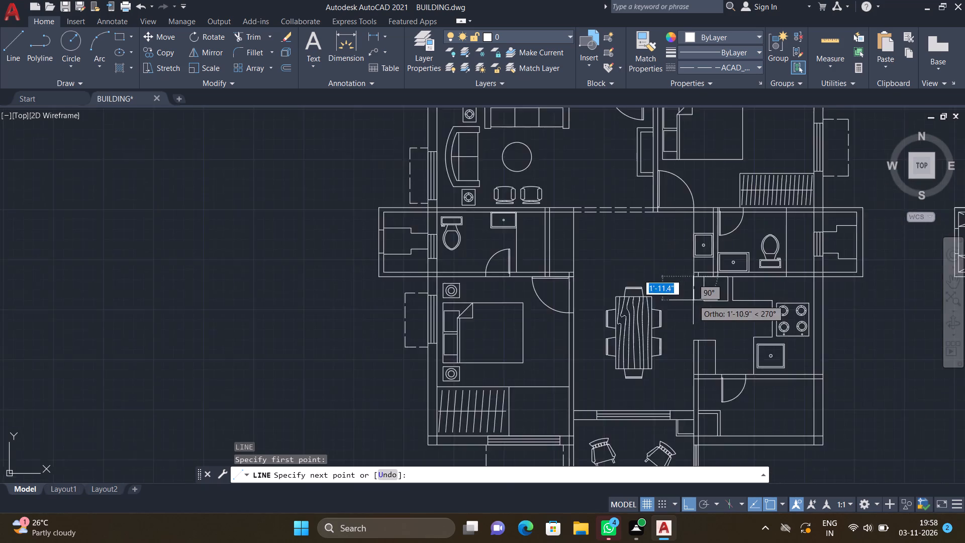
scroll(693, 300, "down", 1)
scroll(695, 322, "up", 4)
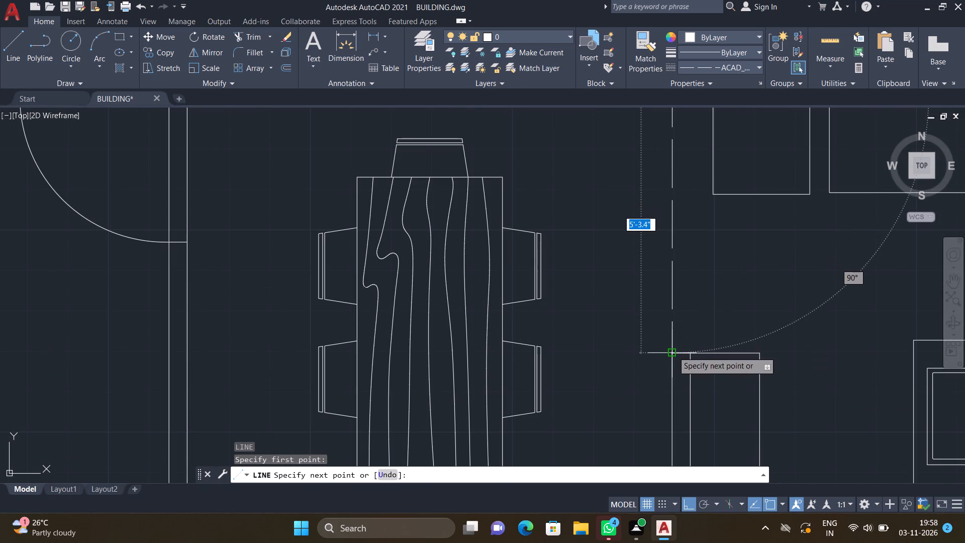
left_click(674, 350)
key("Return")
scroll(632, 316, "down", 3)
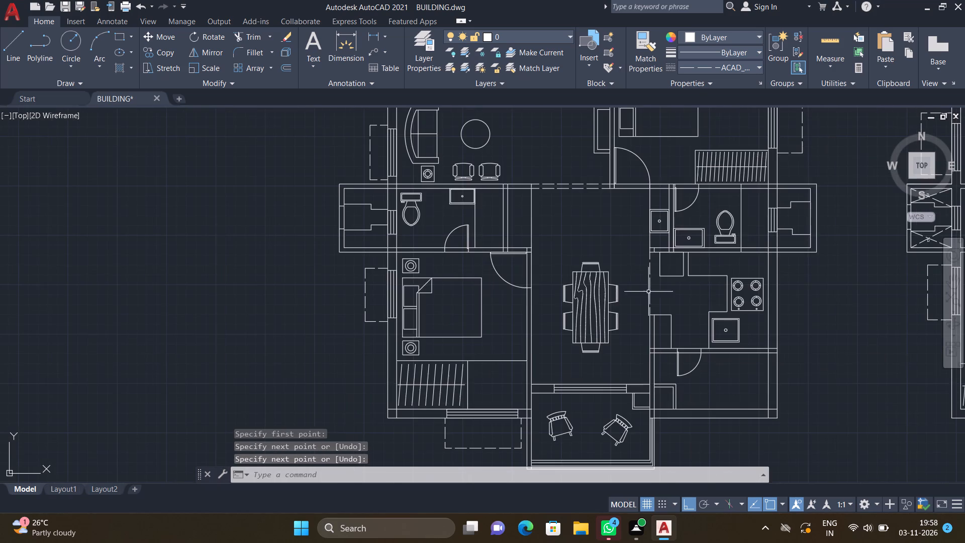
Draw a second dashed line about 5'-3.4" long across the kitchen entrance, along the kitchen-side wall face.
scroll(666, 234, "up", 3)
scroll(620, 331, "up", 2)
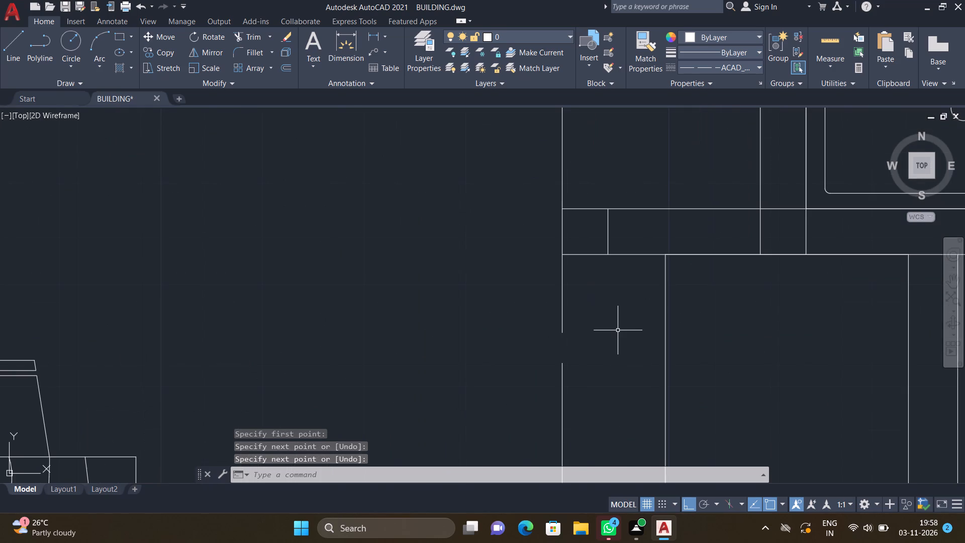
key("l")
key("Return")
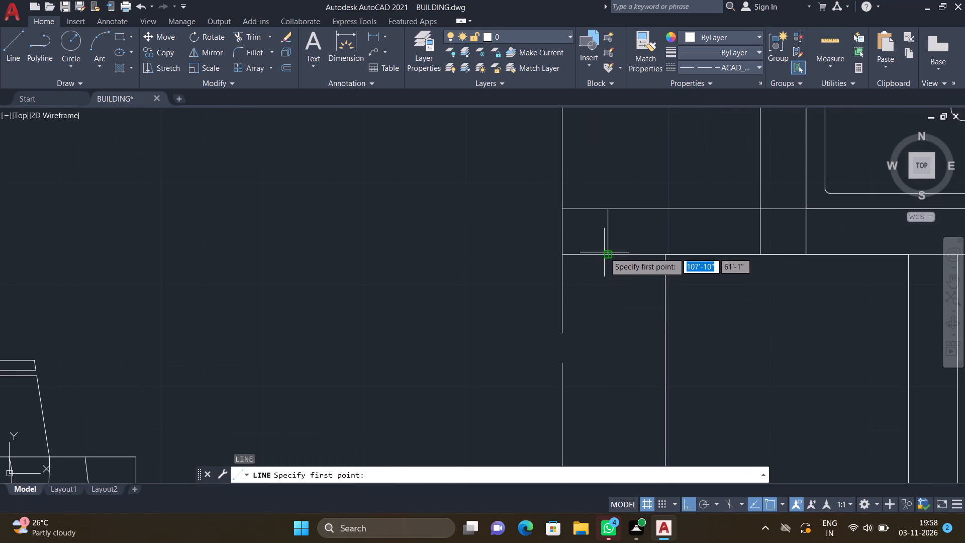
left_click_drag(605, 252, 610, 260)
scroll(614, 308, "down", 4)
scroll(597, 371, "up", 3)
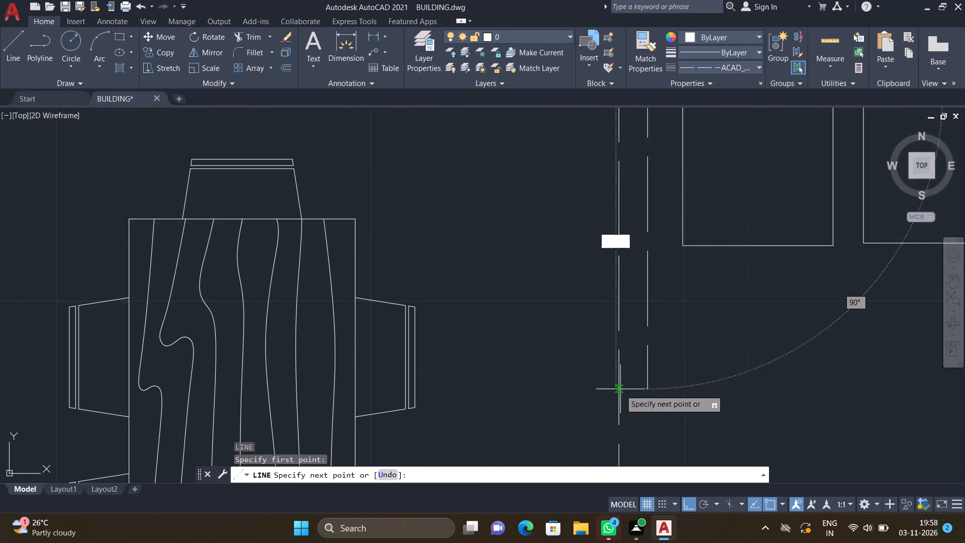
scroll(630, 399, "down", 3)
scroll(637, 418, "up", 2)
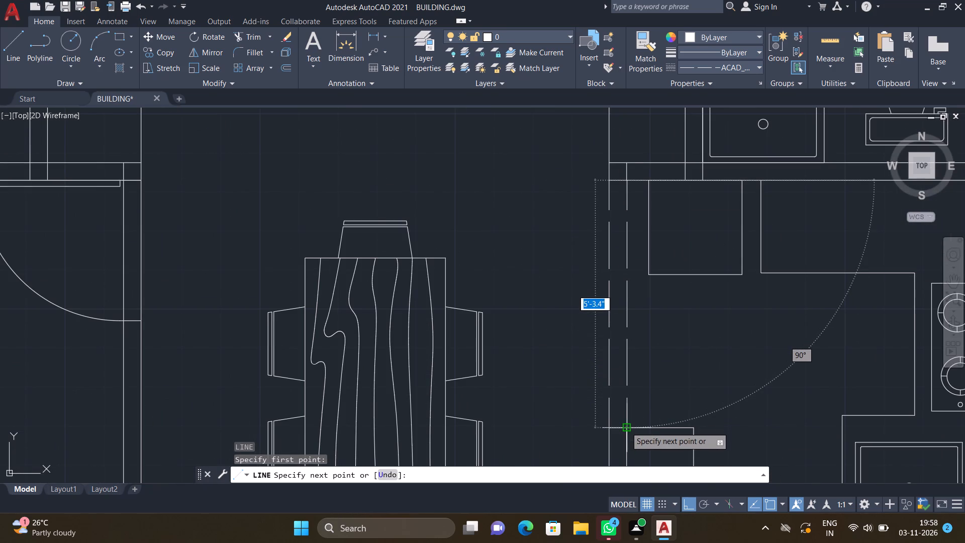
left_click(626, 427)
key("Return")
scroll(593, 409, "down", 3)
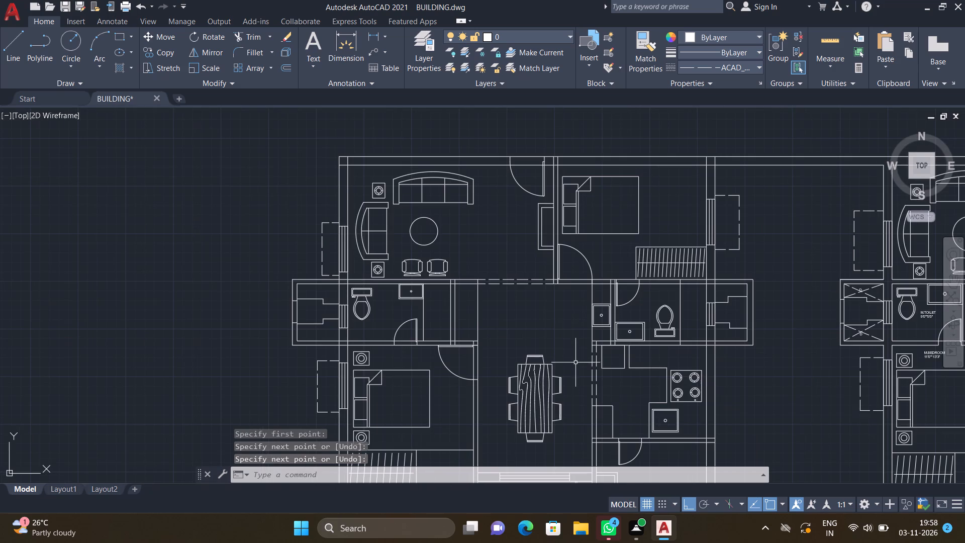
With Ortho off, draw a dashed diagonal about 4'-1" long from the upper outer inside corner of the left toilet's duct to its stepped ledge's wall end.
scroll(561, 394, "up", 2)
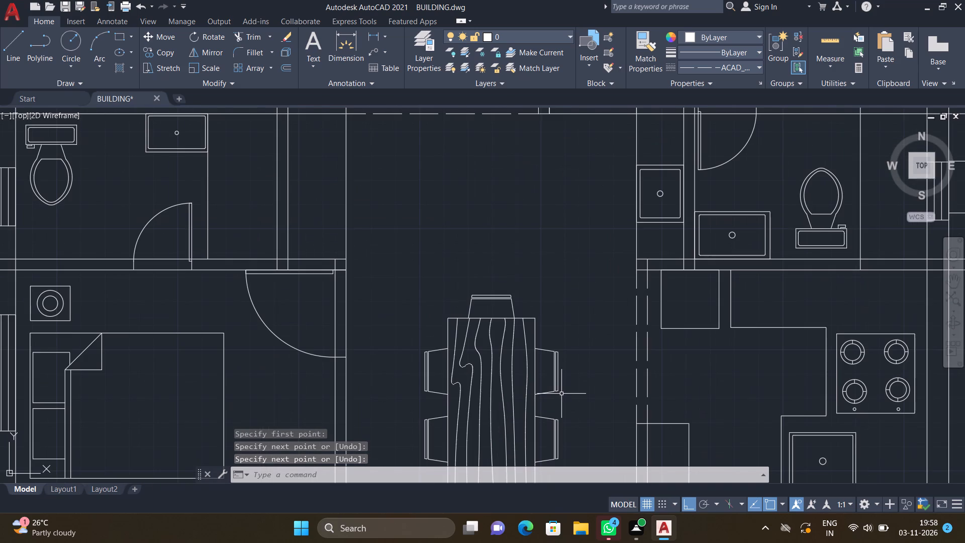
scroll(544, 366, "down", 3)
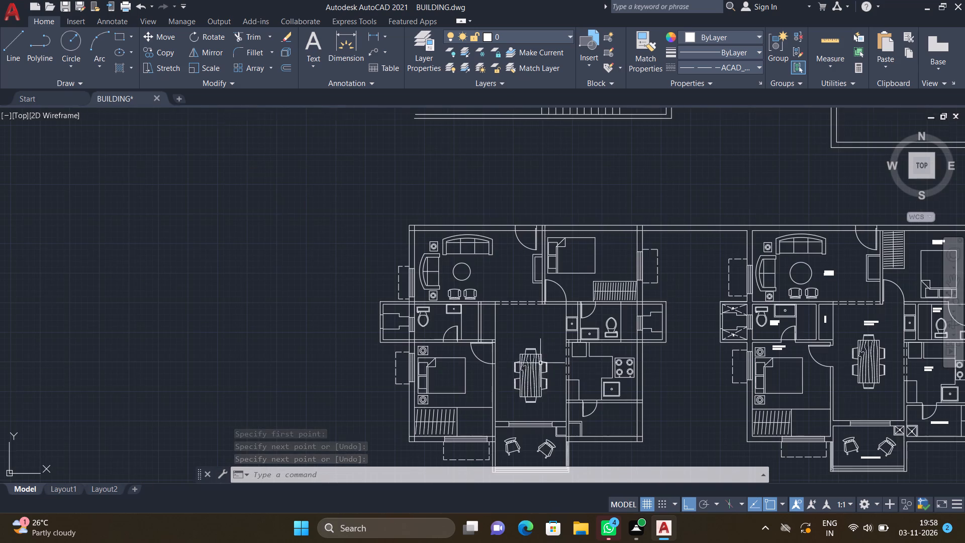
scroll(389, 359, "up", 2)
key("l")
key("Return")
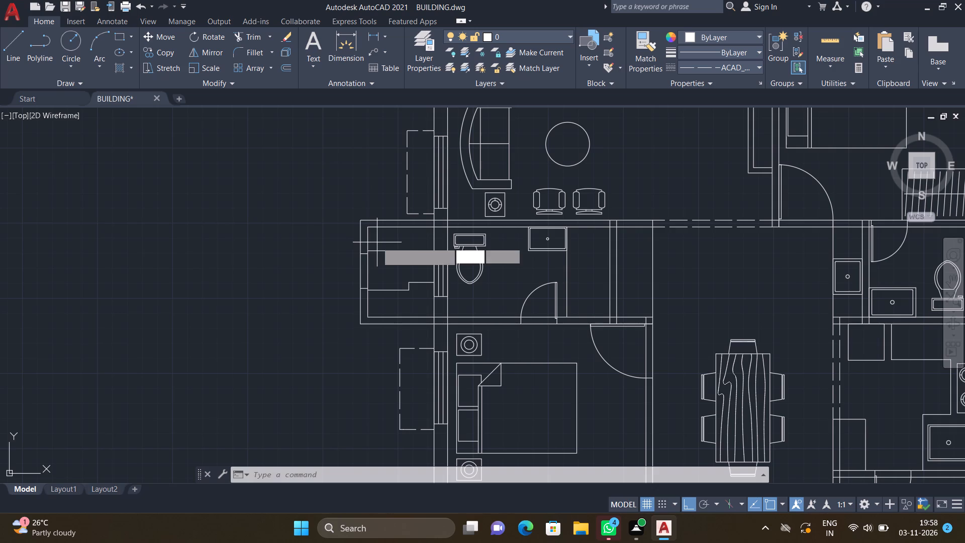
scroll(367, 224, "up", 2)
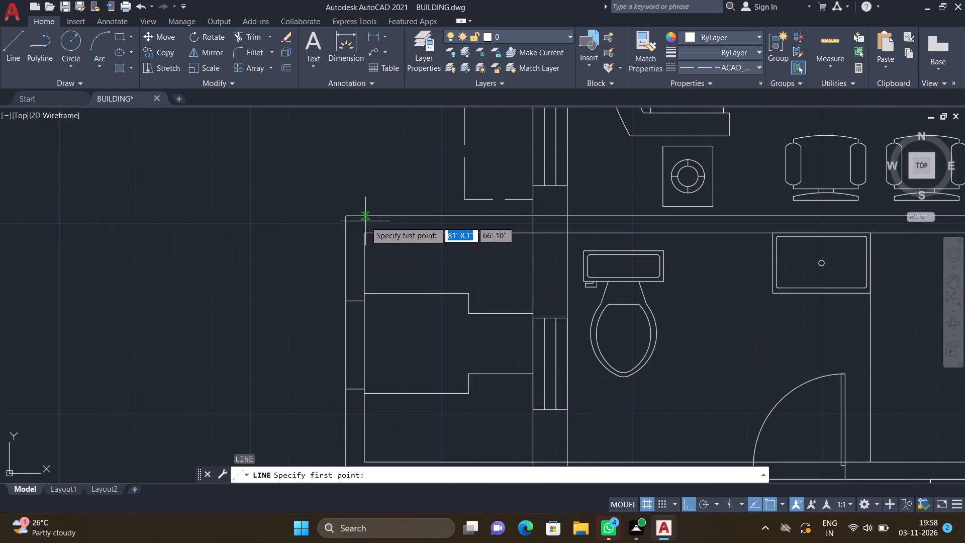
left_click_drag(364, 234, 377, 243)
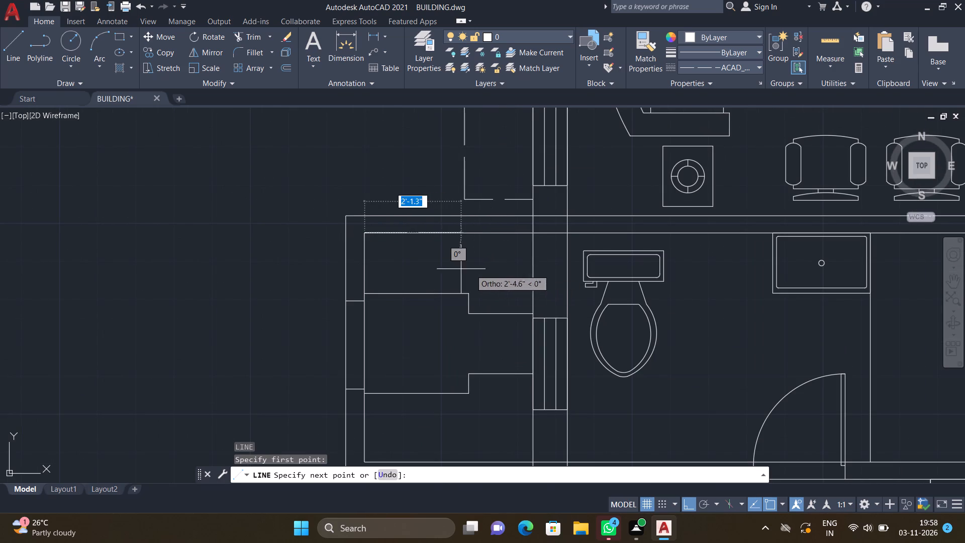
key("F8")
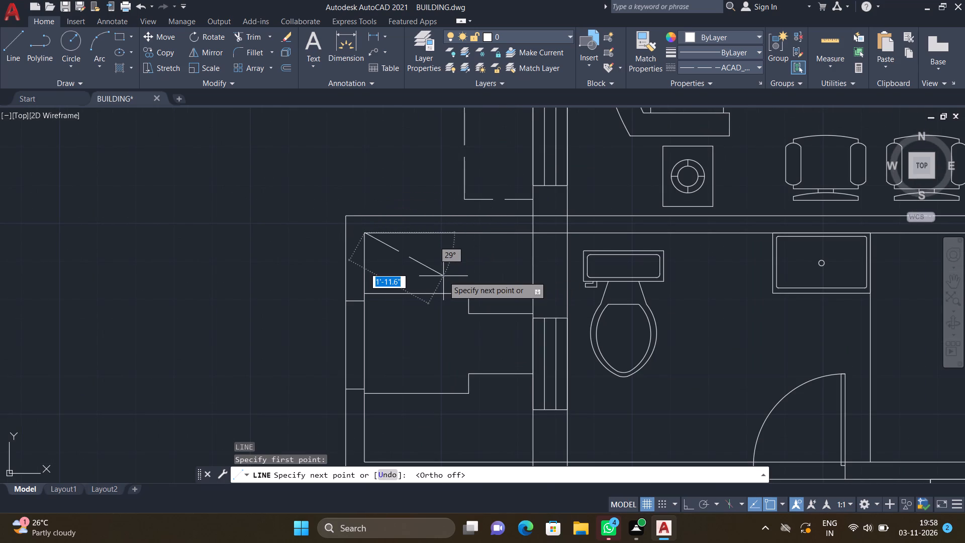
scroll(505, 290, "up", 1)
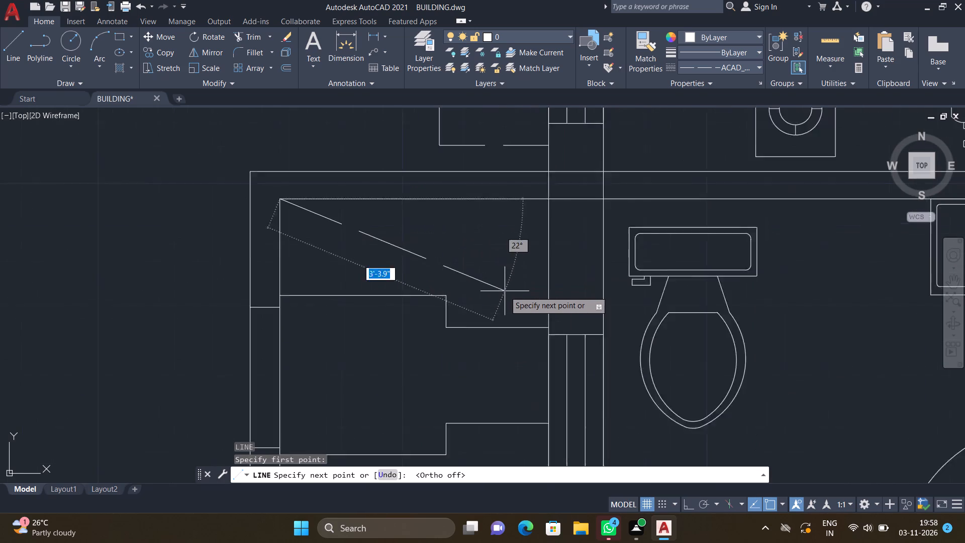
scroll(505, 291, "up", 1)
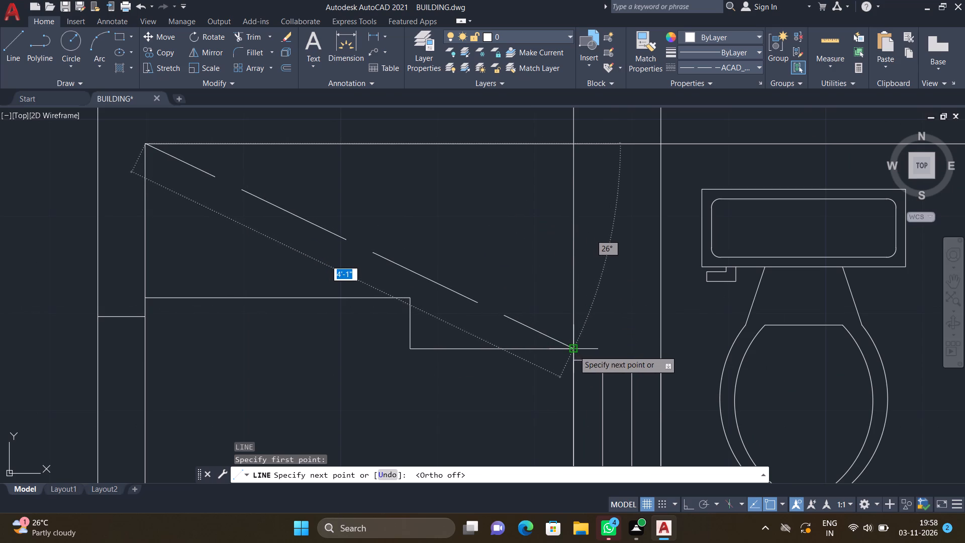
left_click(575, 350)
key("Return")
scroll(518, 342, "down", 1)
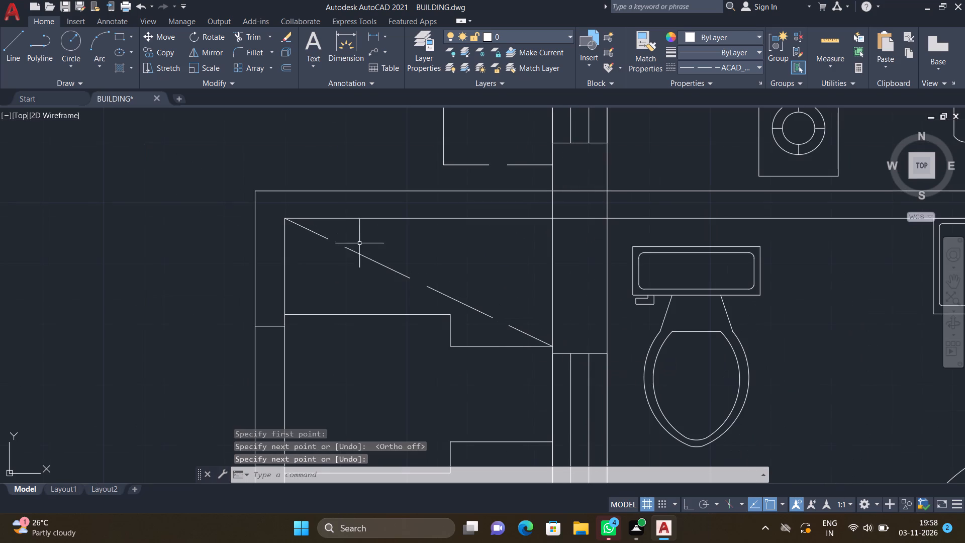
Cross the left toilet duct's upper part with a dashed diagonal from the stepped ledge's outer end to the upper corner at the toilet wall.
key("l")
key("Return")
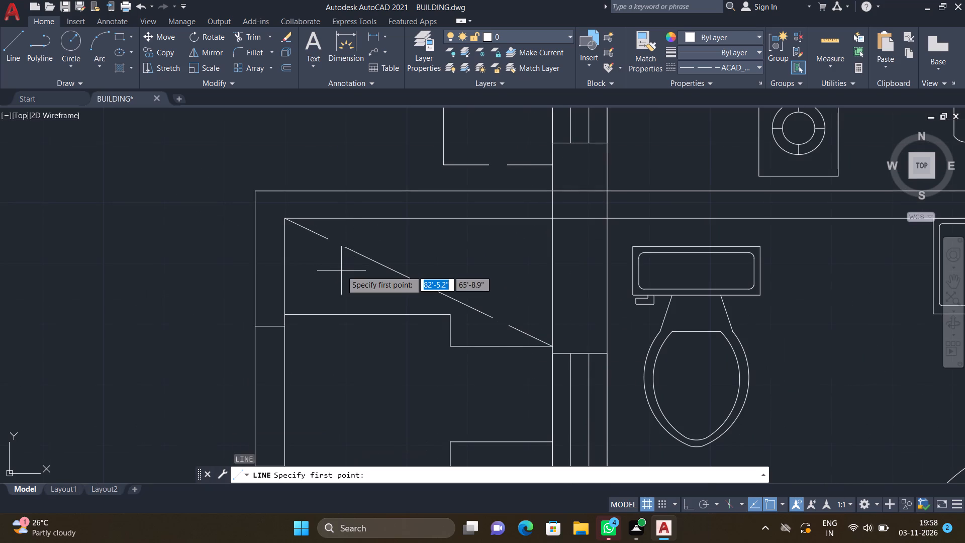
left_click(285, 315)
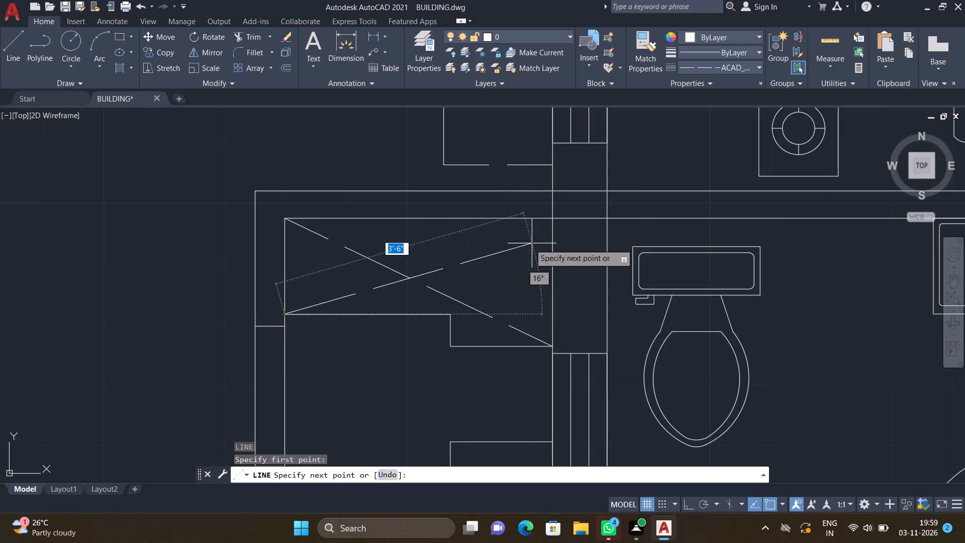
scroll(559, 231, "up", 2)
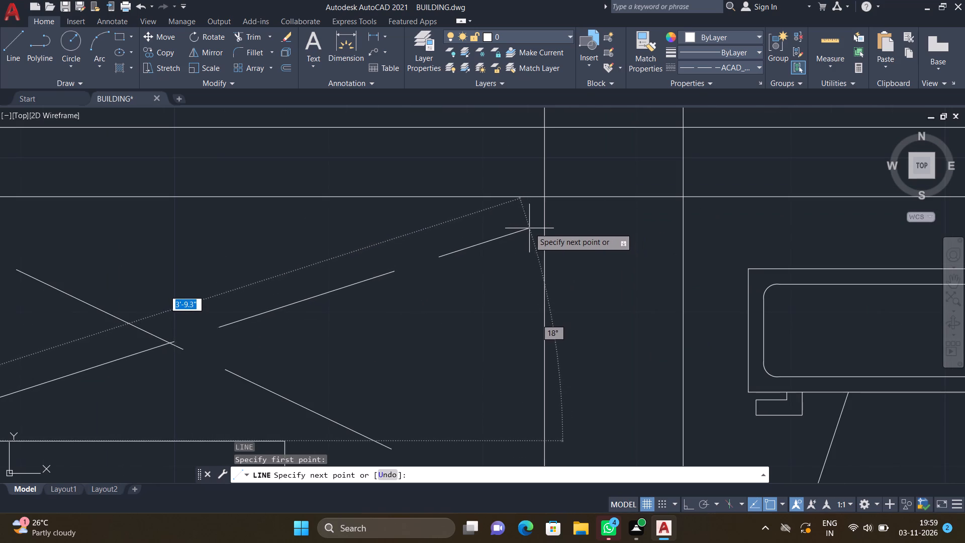
left_click(545, 199)
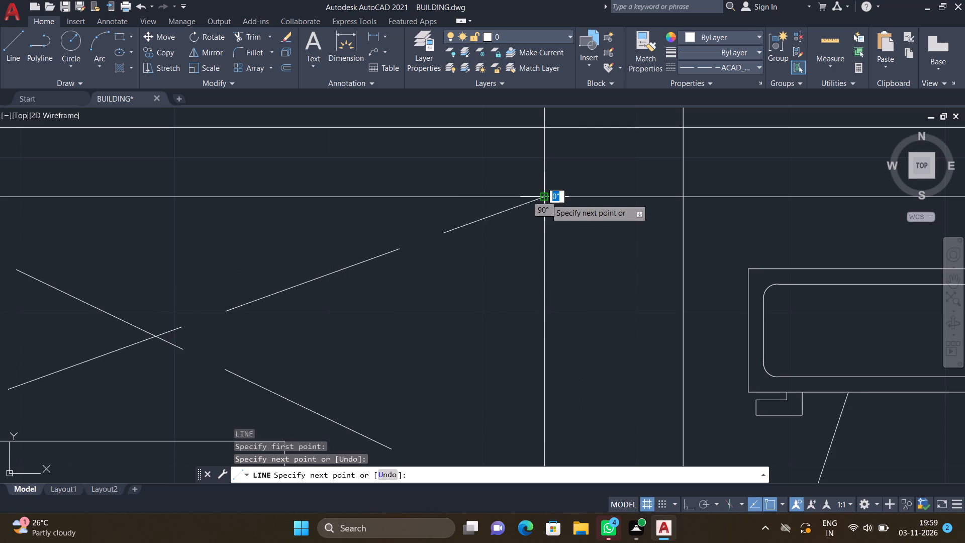
key("Return")
Draw a dashed diagonal in the left toilet duct's lower part from the stepped ledge's outer end to the lower corner at the toilet wall.
scroll(540, 204, "down", 5)
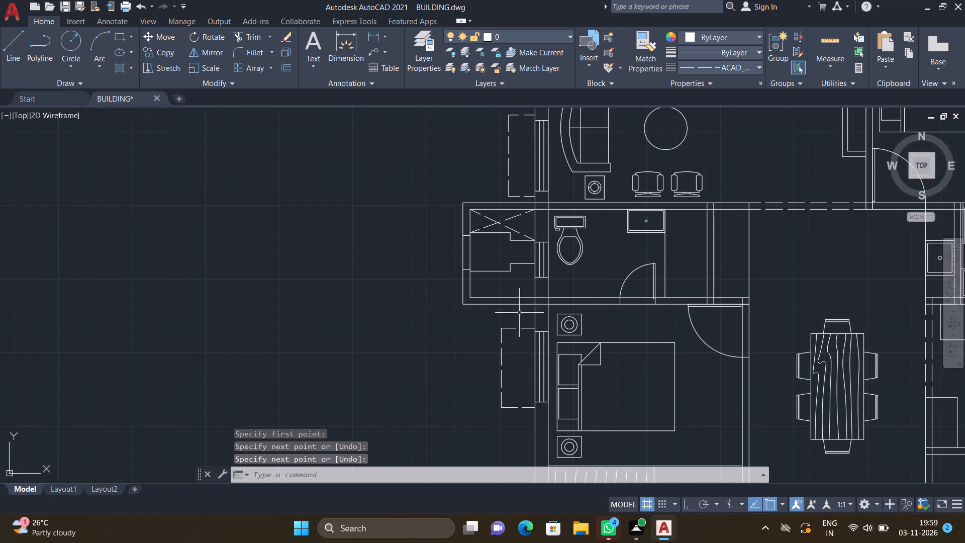
scroll(502, 292, "up", 3)
key("l")
key("Return")
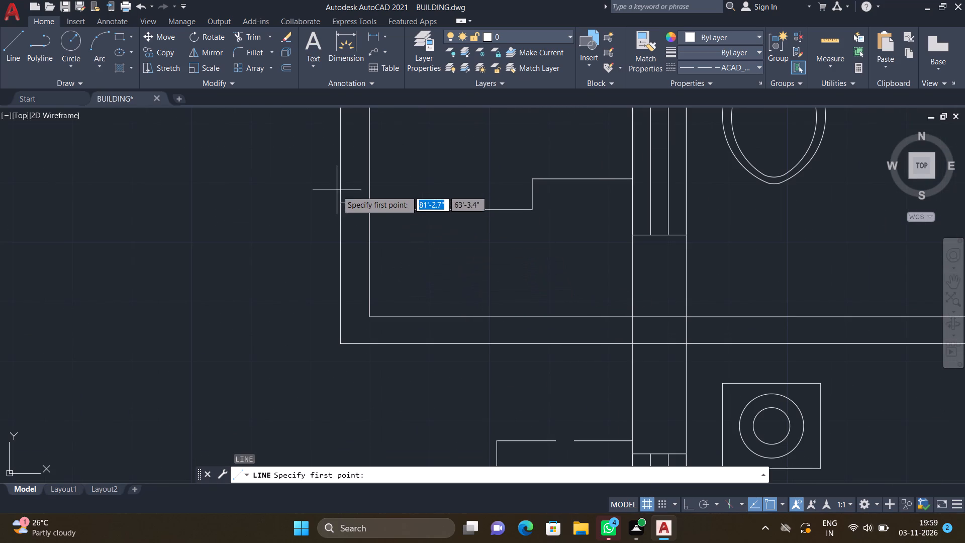
left_click_drag(367, 209, 377, 215)
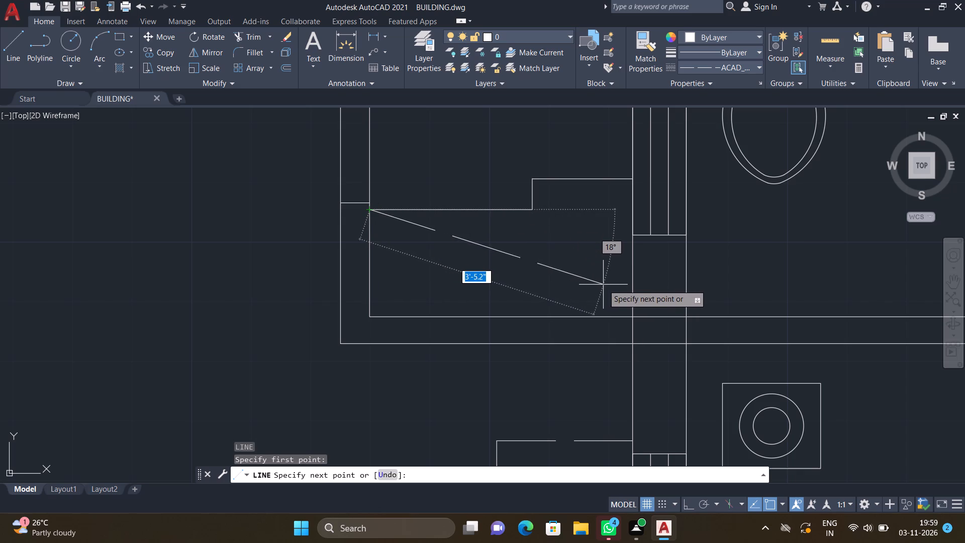
left_click(631, 319)
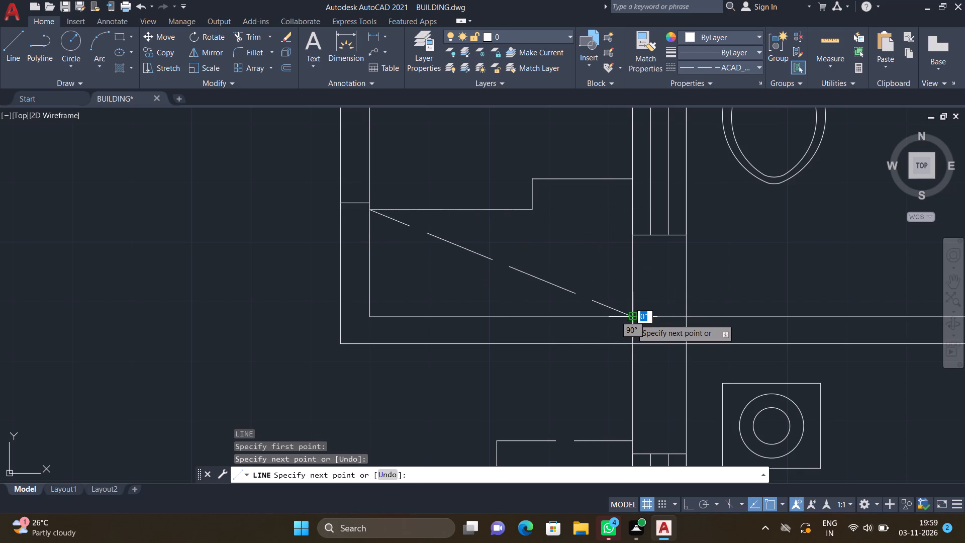
key("Return")
Cross it with a dashed diagonal about 4'-1" long from the duct's lower outer inside corner to the stepped ledge's wall end.
key("l")
key("Return")
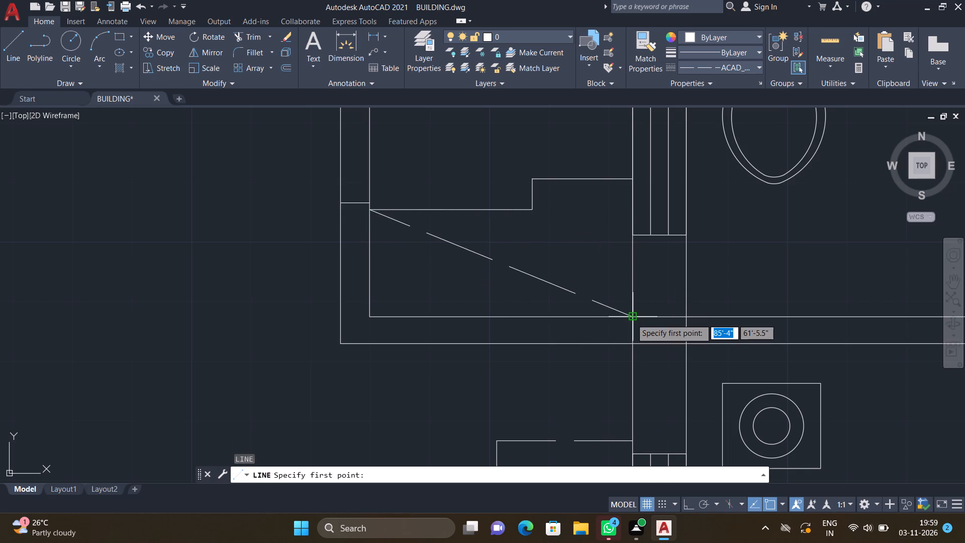
left_click(368, 315)
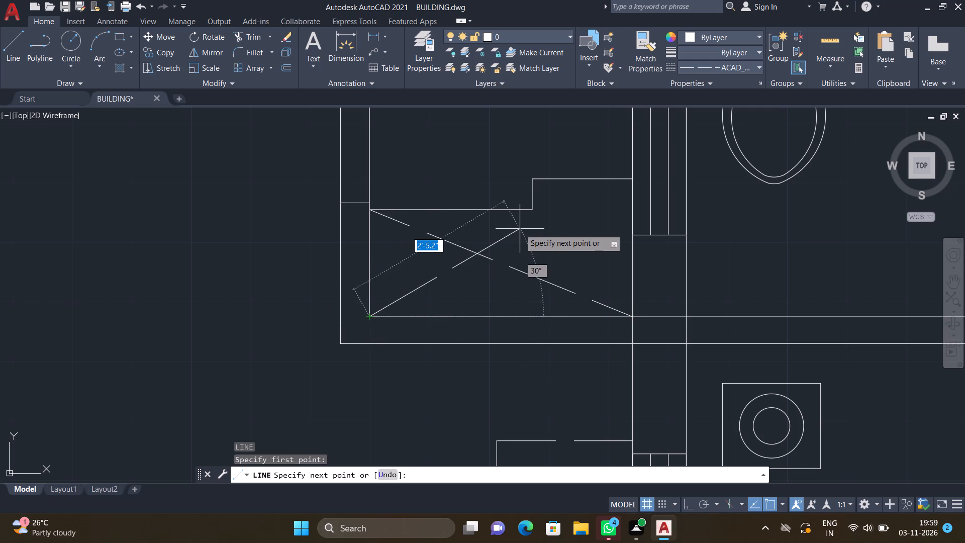
scroll(540, 217, "up", 1)
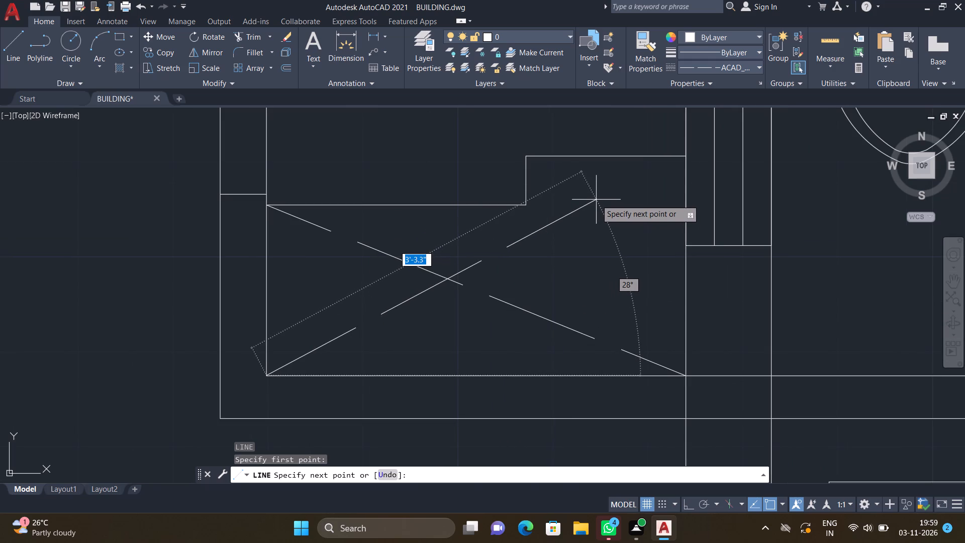
double_click(685, 158)
key("Return")
Draw a third dashed diagonal about 2'-4" long from that ledge's protruding step corner to the duct's lower corner at the toilet wall.
key("l")
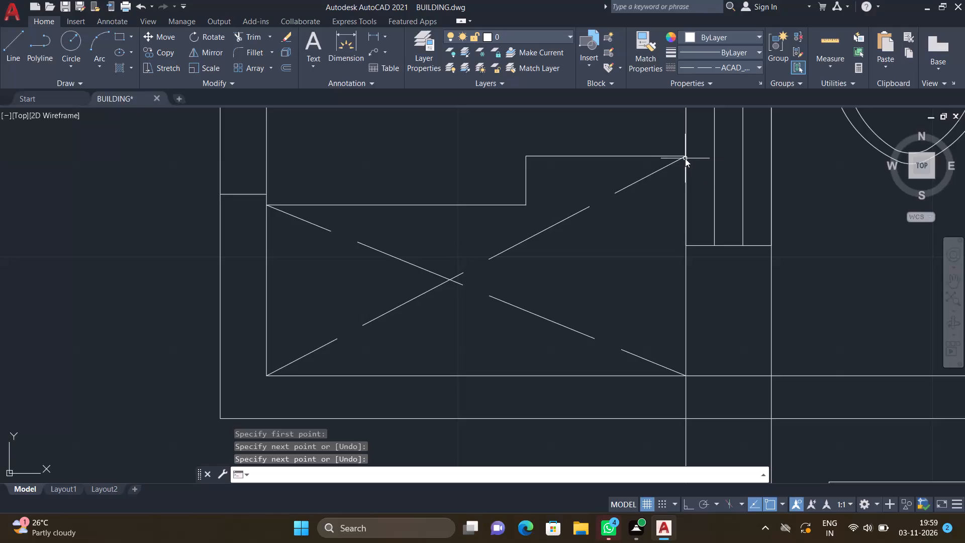
key("Return")
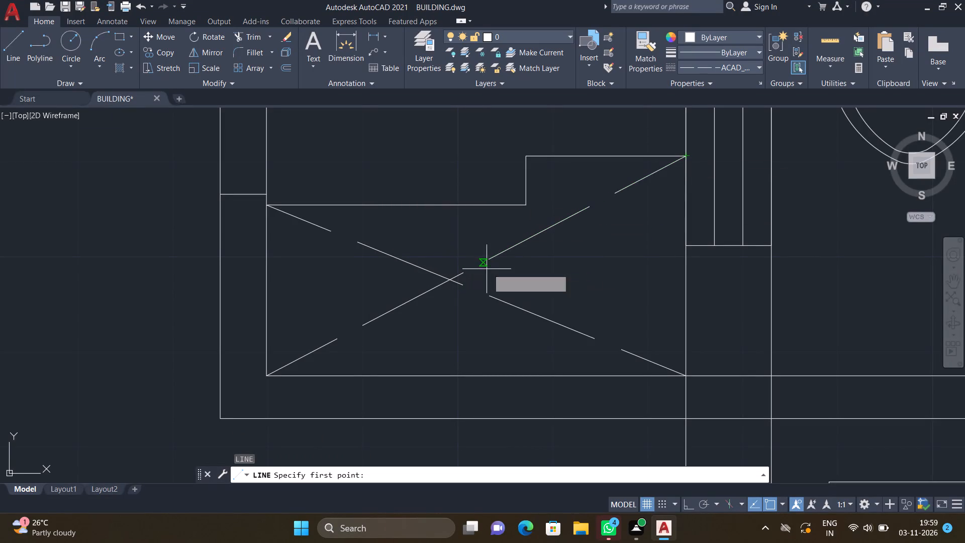
left_click_drag(526, 155, 529, 162)
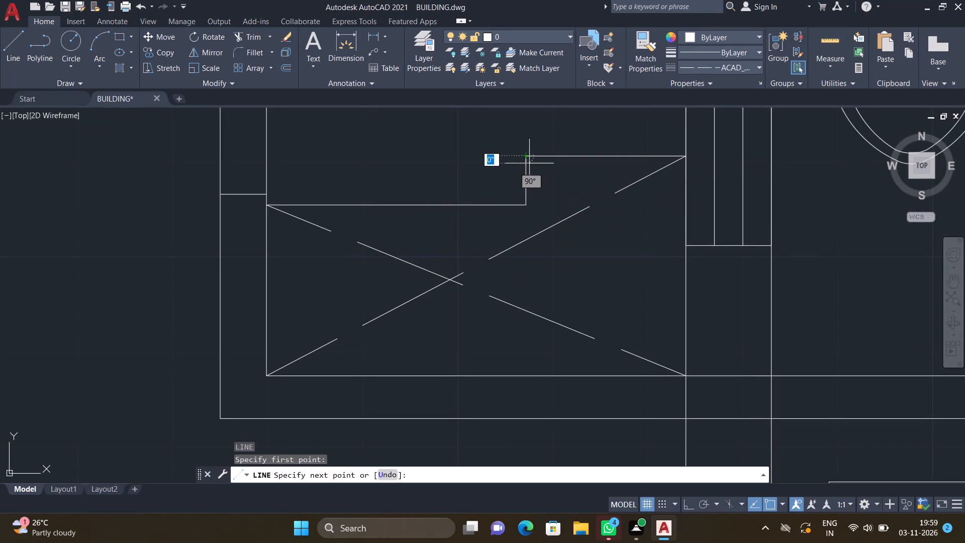
left_click(686, 376)
key("Return")
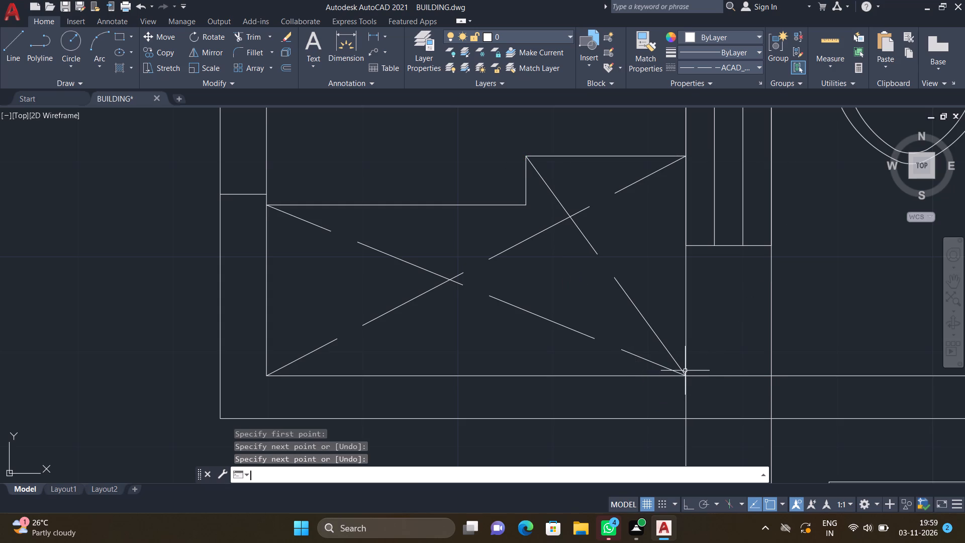
In the right toilet's duct, draw a dashed diagonal about 3' long from the upper ledge's outer end to the upper corner at the toilet wall.
scroll(677, 368, "down", 3)
scroll(460, 277, "down", 4)
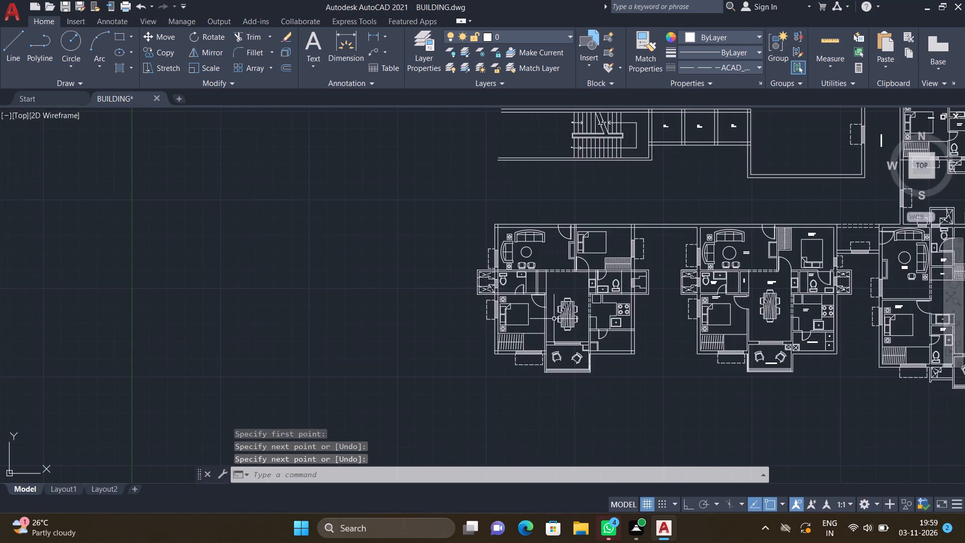
scroll(655, 280, "up", 3)
scroll(586, 253, "up", 3)
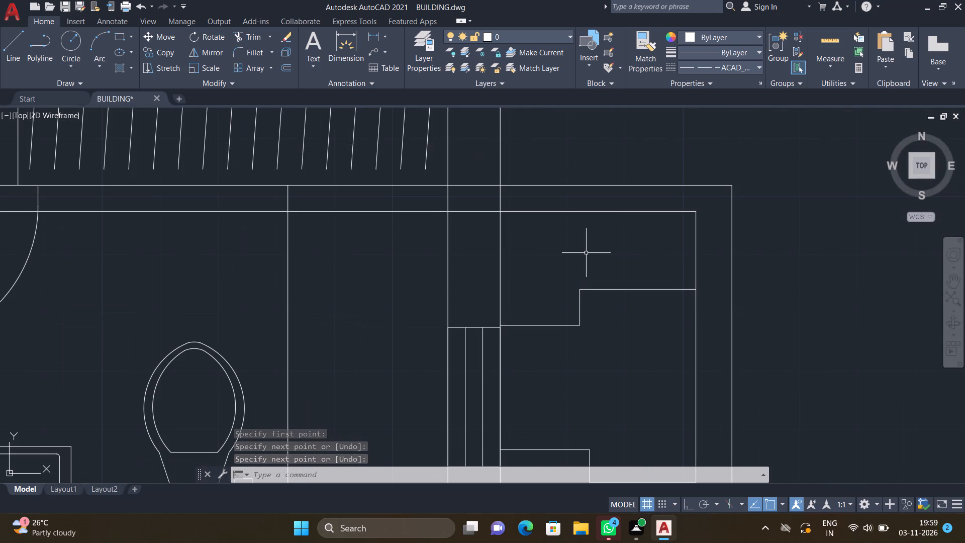
key("l")
key("Return")
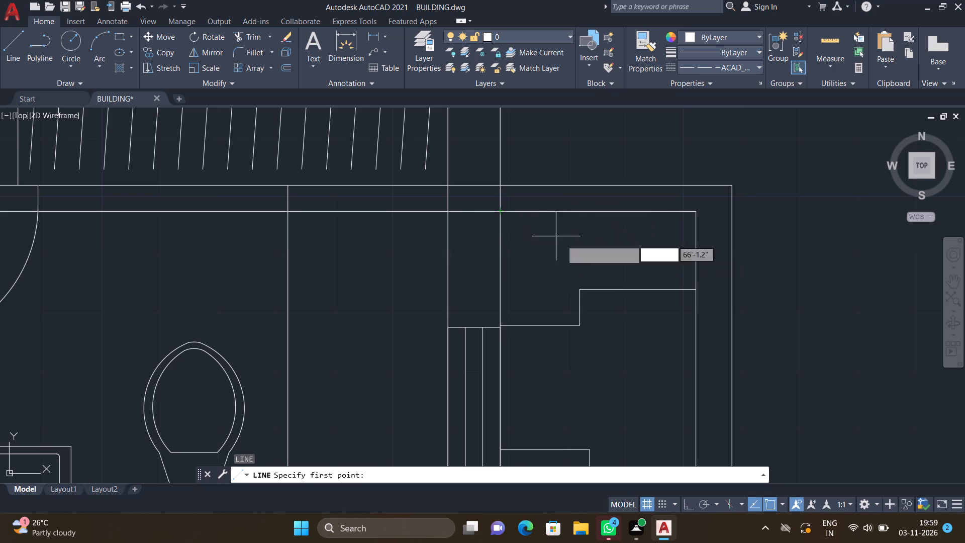
left_click(694, 289)
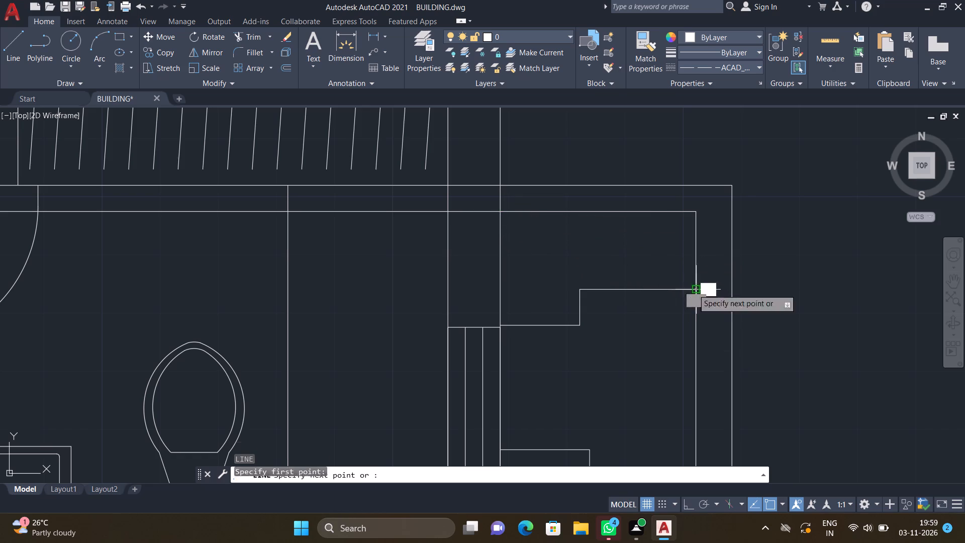
scroll(497, 217, "up", 1)
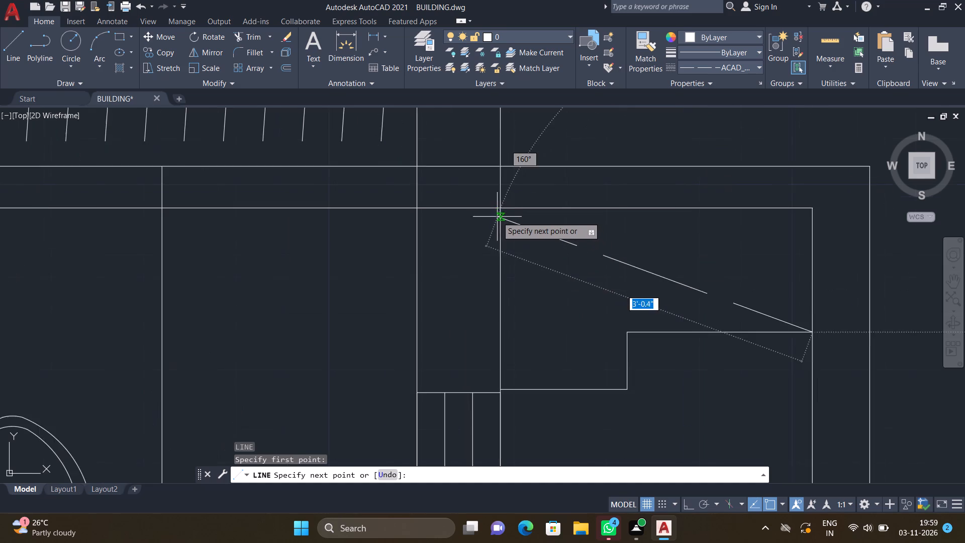
scroll(497, 217, "up", 3)
left_click(498, 197)
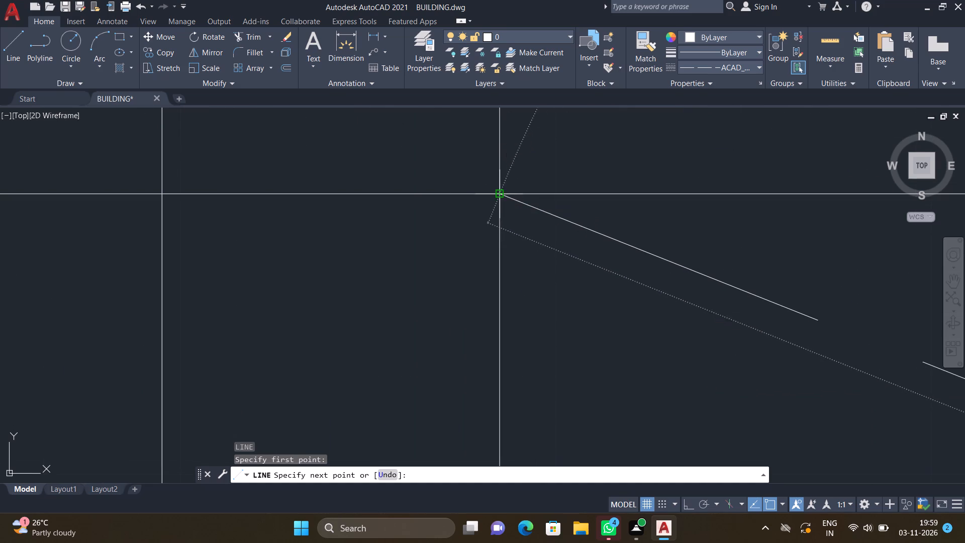
key("Return")
Cross it with a dashed diagonal about 3'-4" long from the upper ledge's wall end to the duct's upper outer inside corner.
scroll(496, 202, "down", 4)
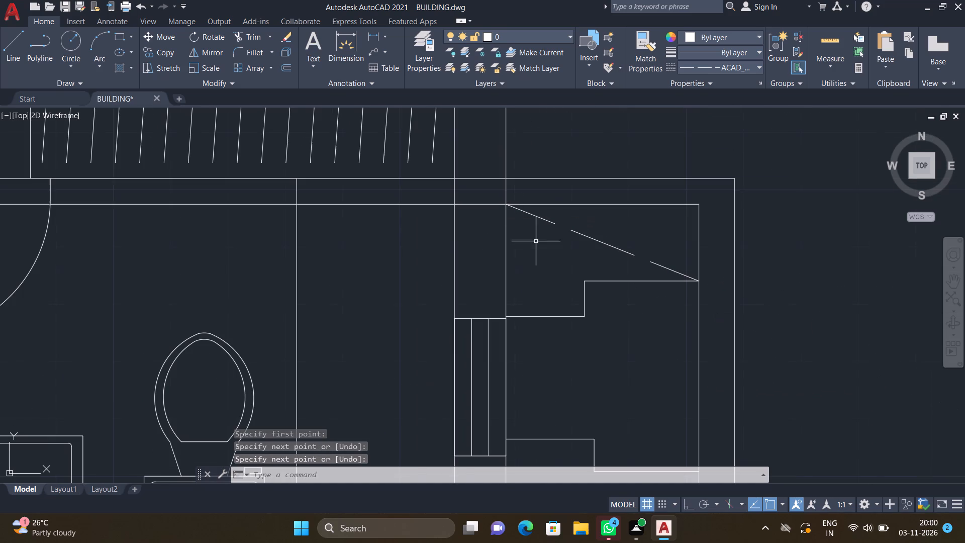
key("l")
key("Return")
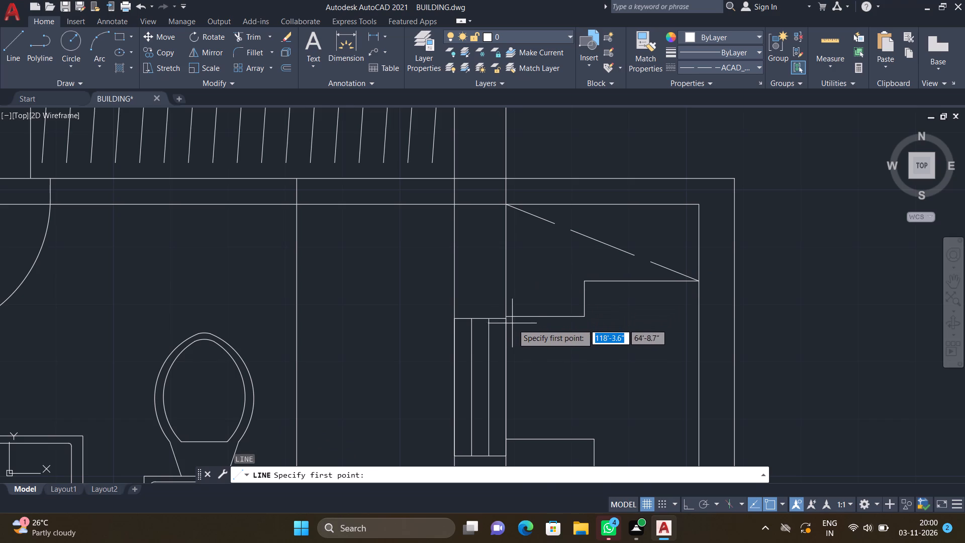
scroll(505, 317, "up", 1)
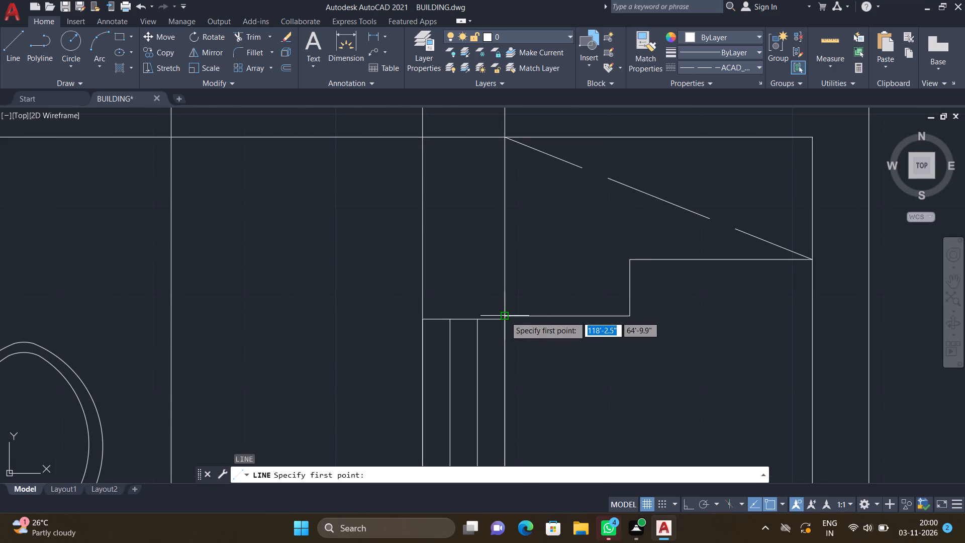
left_click(506, 316)
scroll(618, 191, "down", 1)
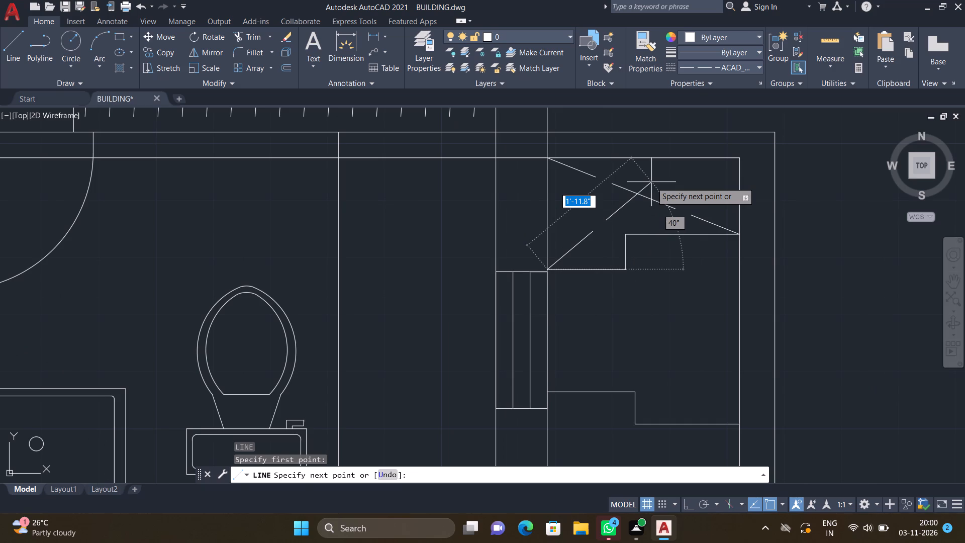
scroll(744, 149, "up", 2)
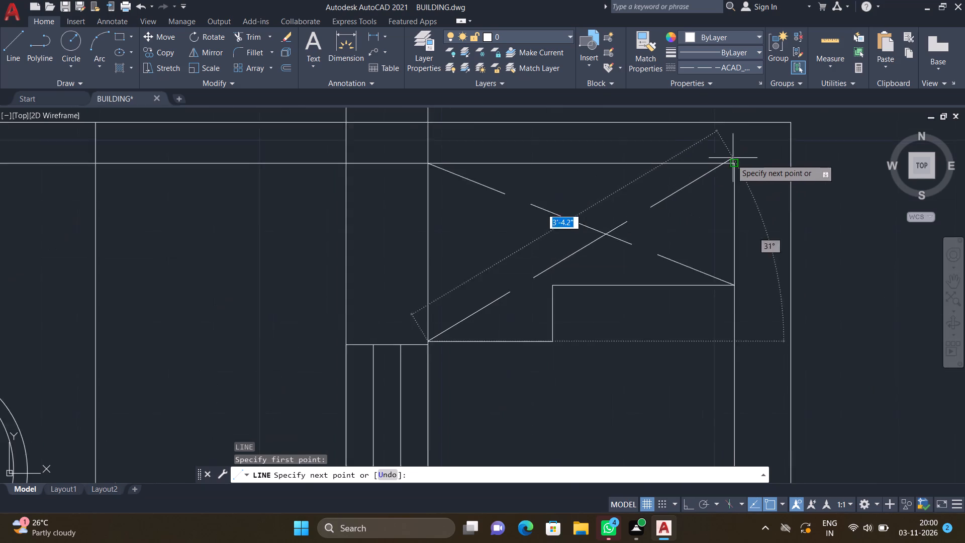
left_click(733, 166)
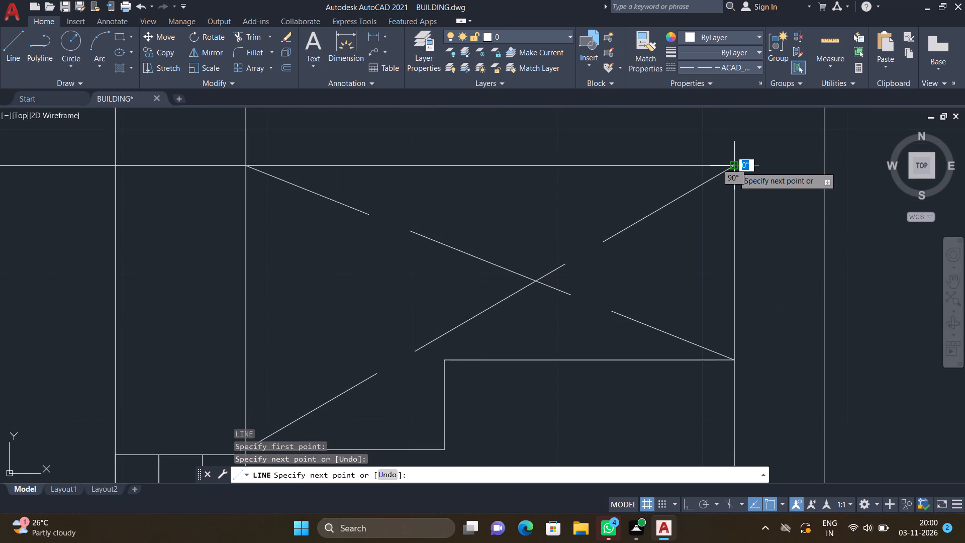
key("Return")
Draw a third dashed diagonal about 1'-7.2" long from the upper ledge's step corner to the right duct's upper corner at the toilet wall.
key("l")
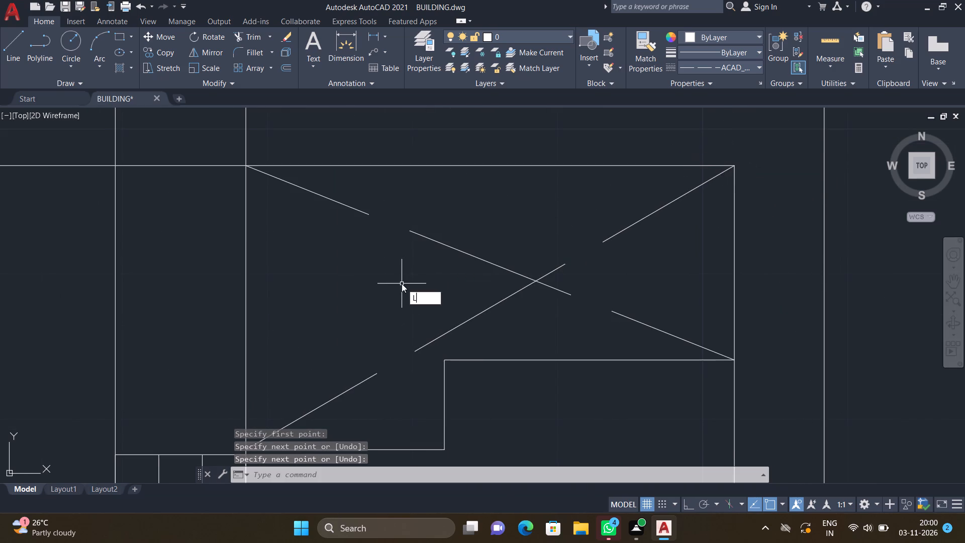
key("Return")
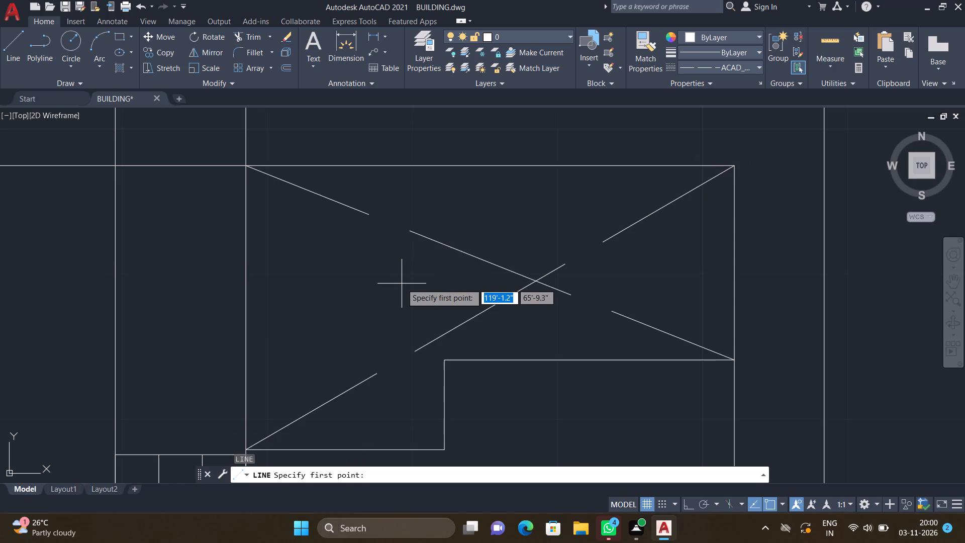
scroll(416, 292, "down", 2)
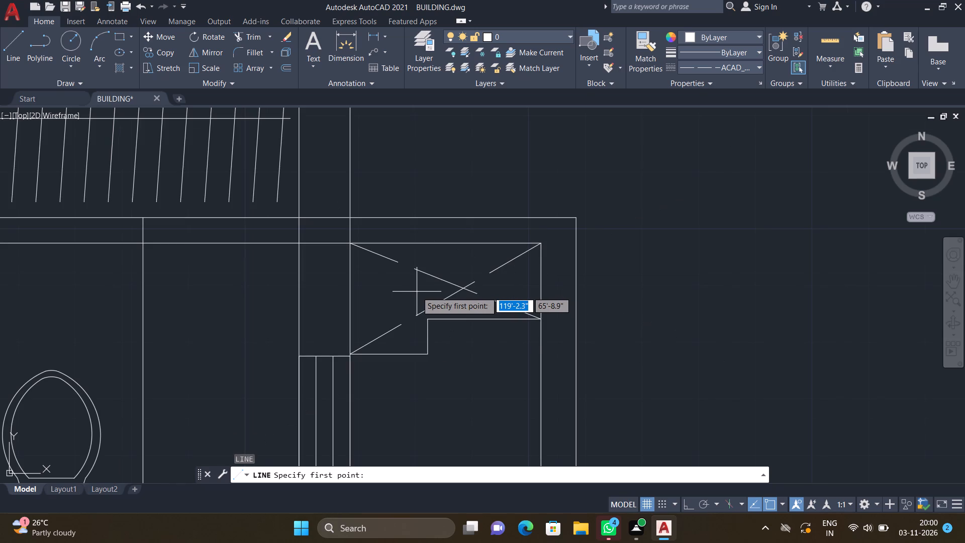
scroll(429, 332, "up", 2)
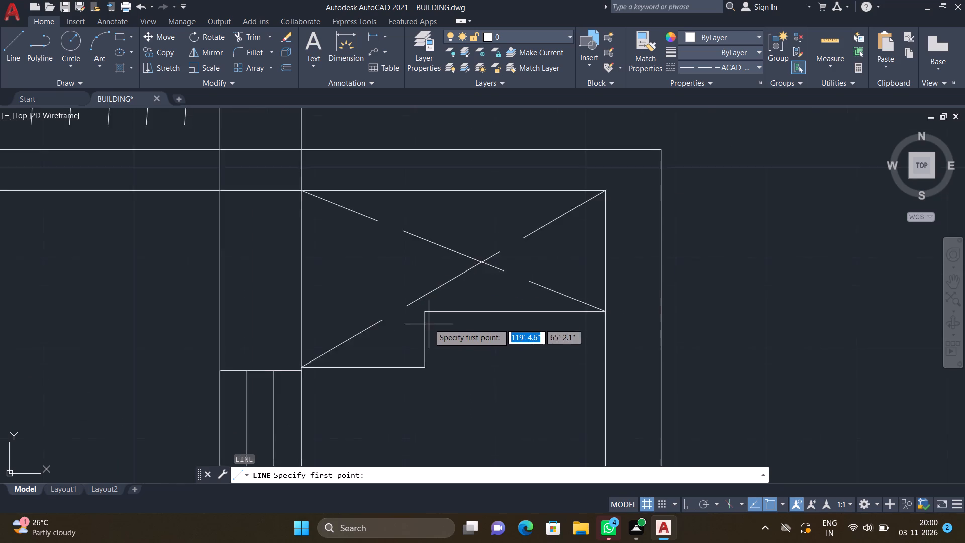
left_click_drag(422, 305, 416, 303)
scroll(306, 189, "down", 2)
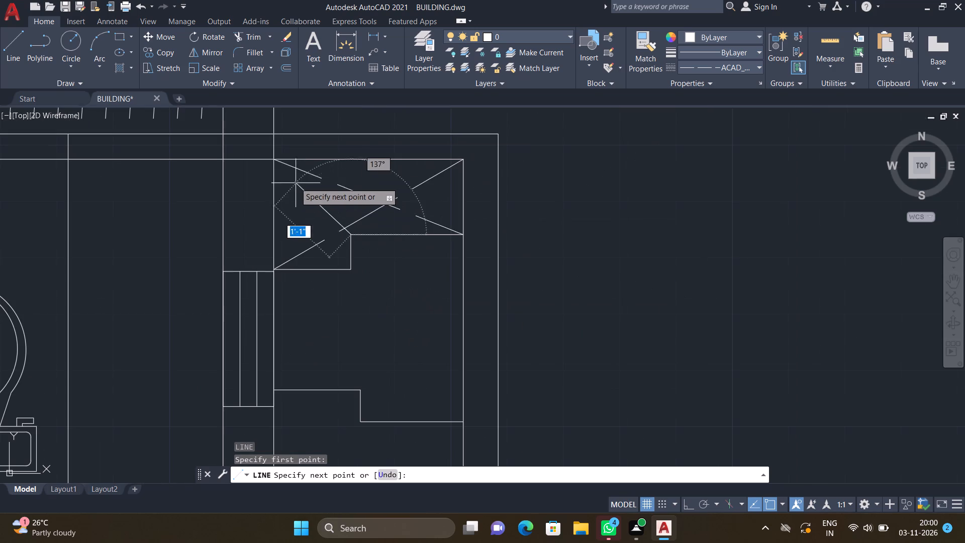
scroll(278, 162, "up", 5)
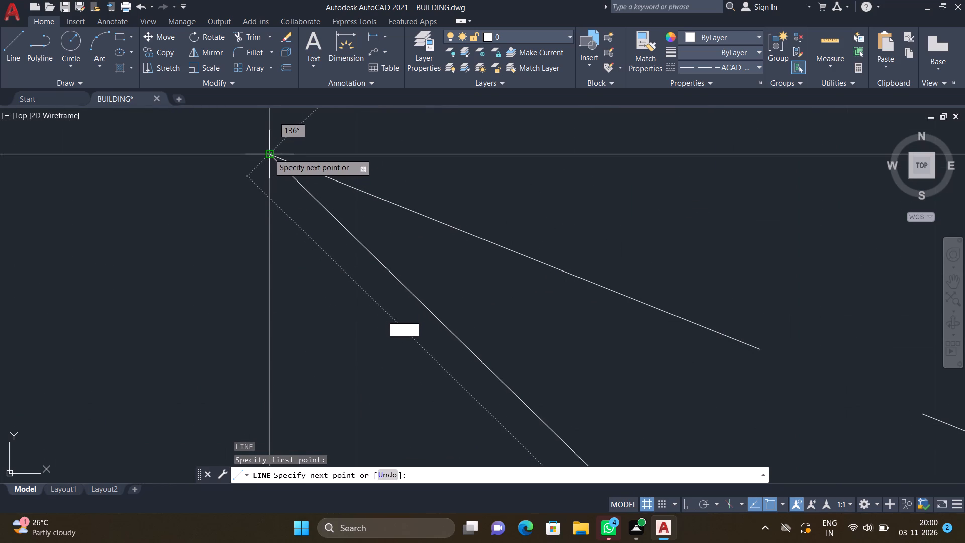
scroll(269, 153, "up", 2)
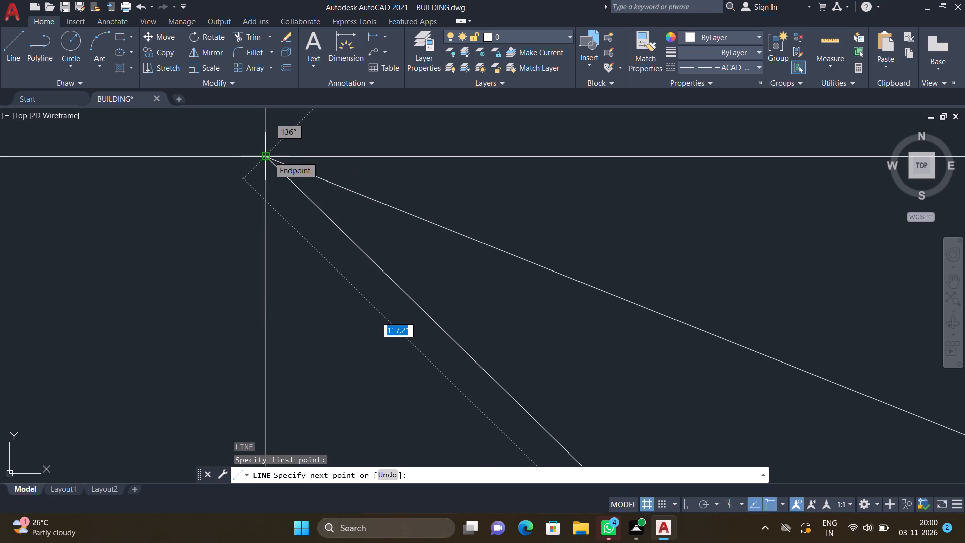
left_click(269, 156)
key("Return")
scroll(258, 167, "down", 5)
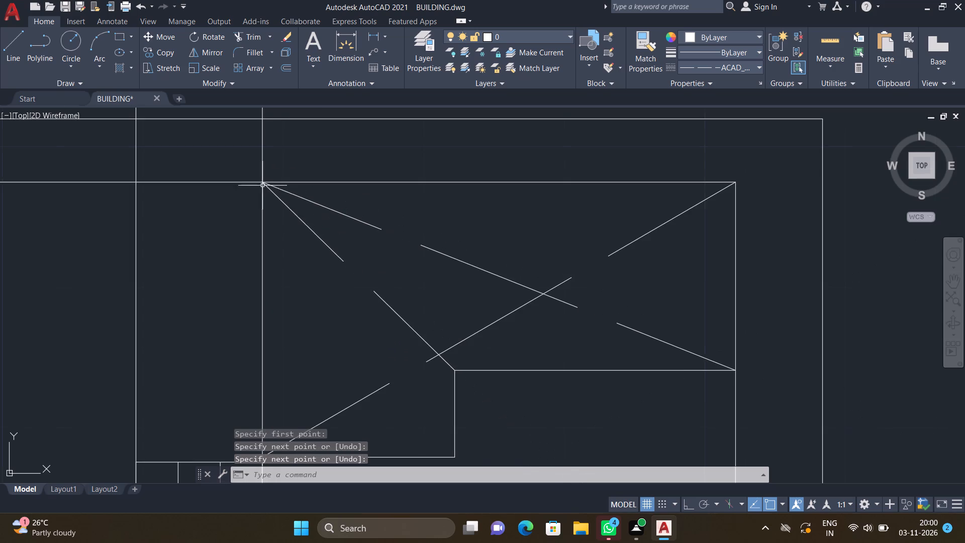
In the right toilet's duct, draw a dashed diagonal from the lower ledge's wall end to the duct's lower outer inside corner.
scroll(285, 234, "down", 3)
scroll(301, 261, "up", 2)
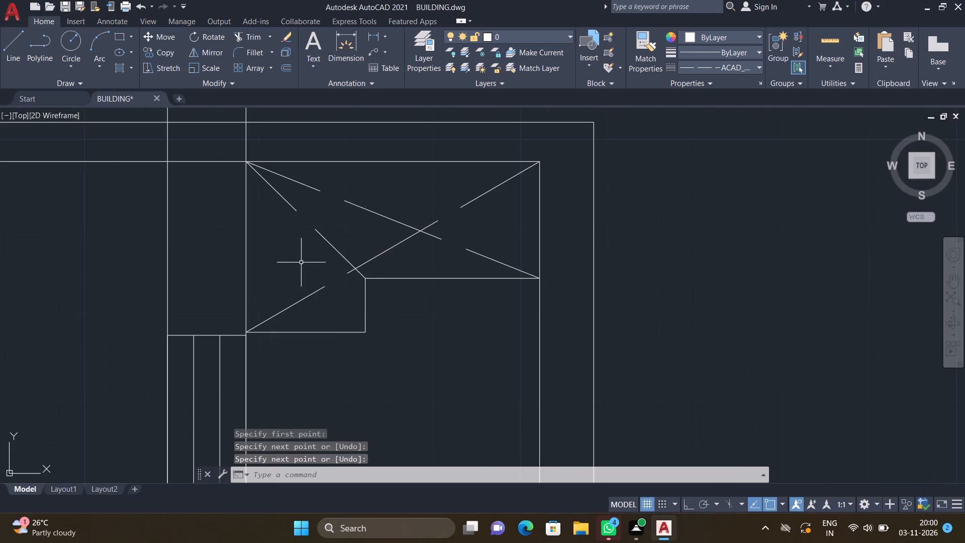
scroll(306, 288, "down", 4)
scroll(295, 337, "up", 3)
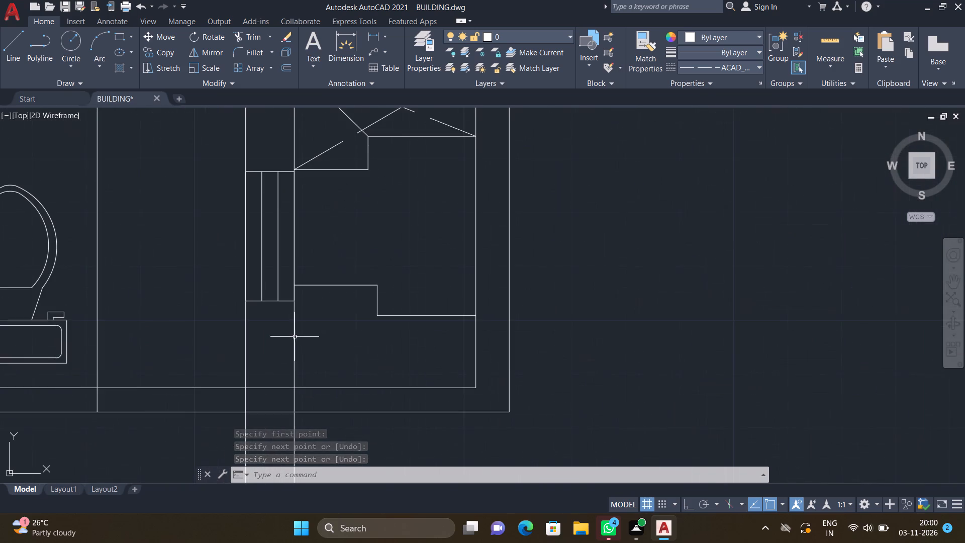
scroll(325, 364, "up", 1)
key("l")
key("Return")
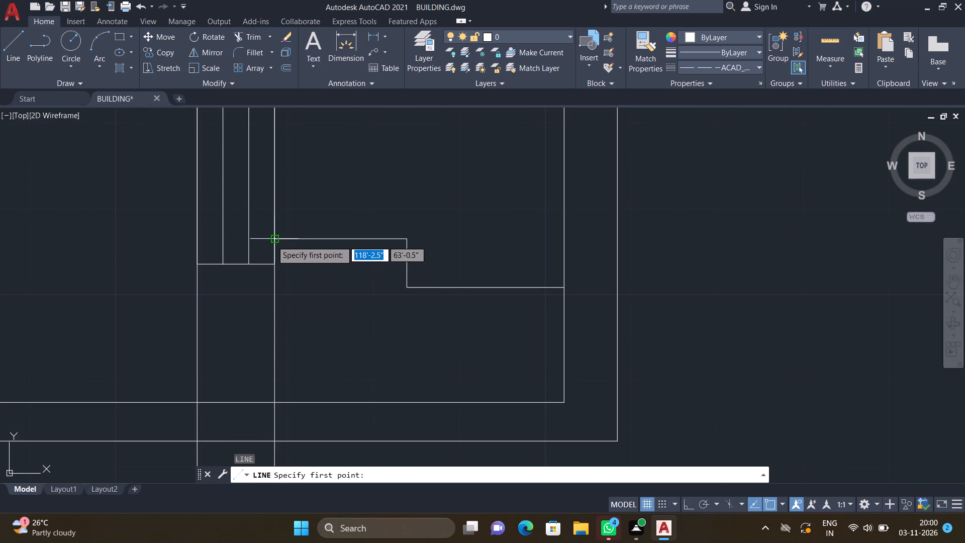
left_click_drag(272, 240, 279, 249)
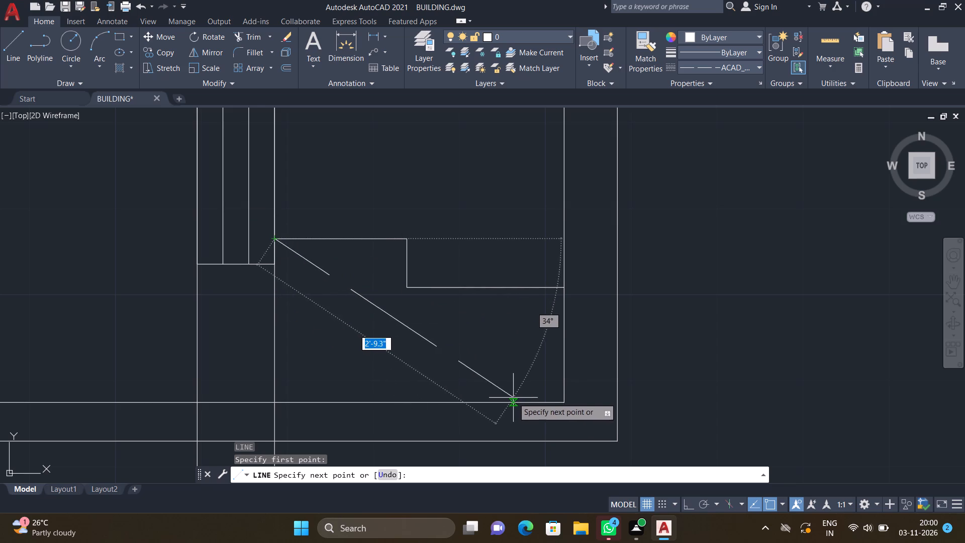
left_click(562, 402)
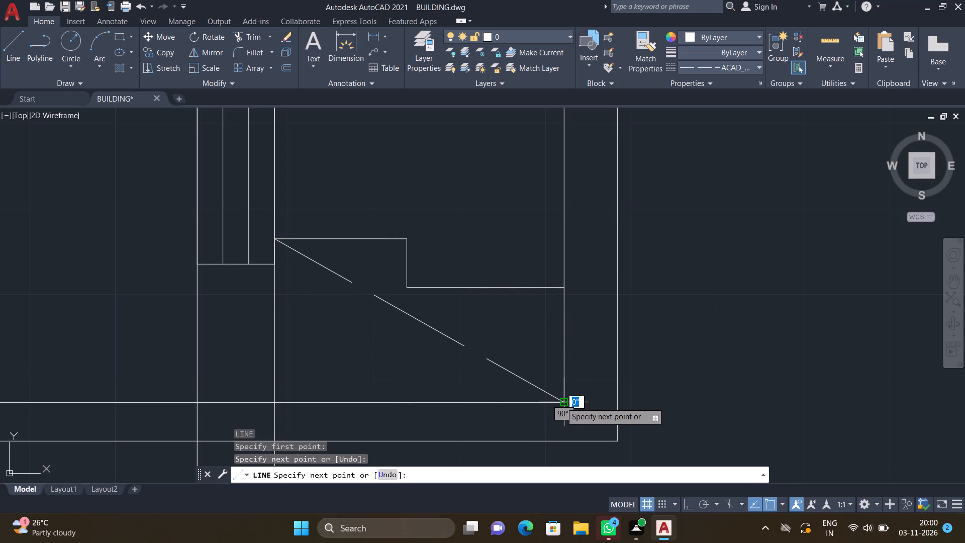
key("Return")
Cross it with a dashed diagonal about 3' long from the lower ledge's outer end to the duct's lower corner at the toilet wall.
key("l")
key("Return")
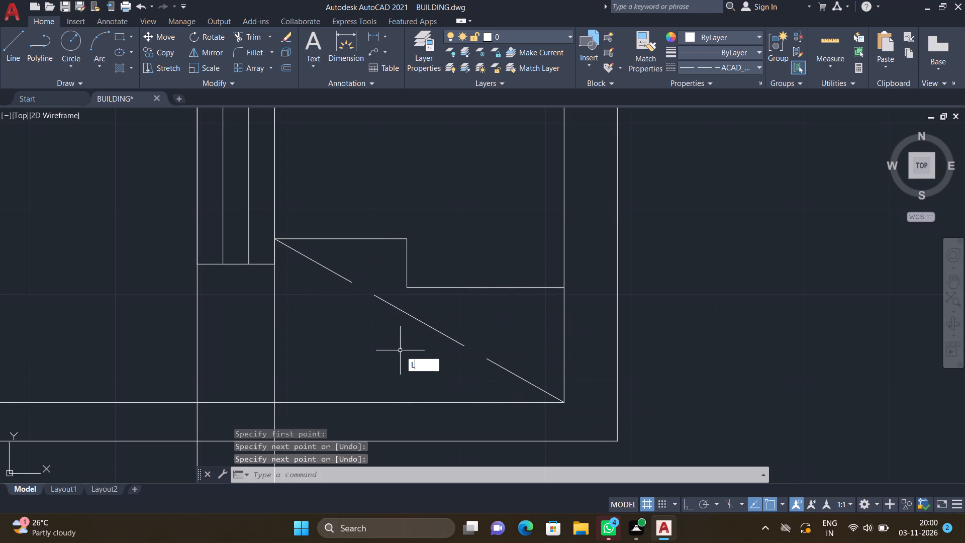
left_click(560, 288)
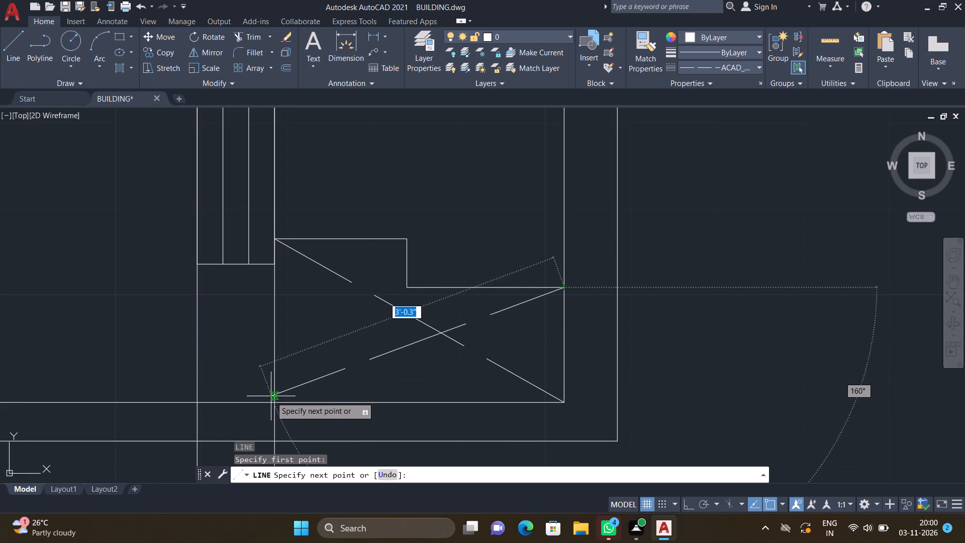
scroll(271, 397, "up", 1)
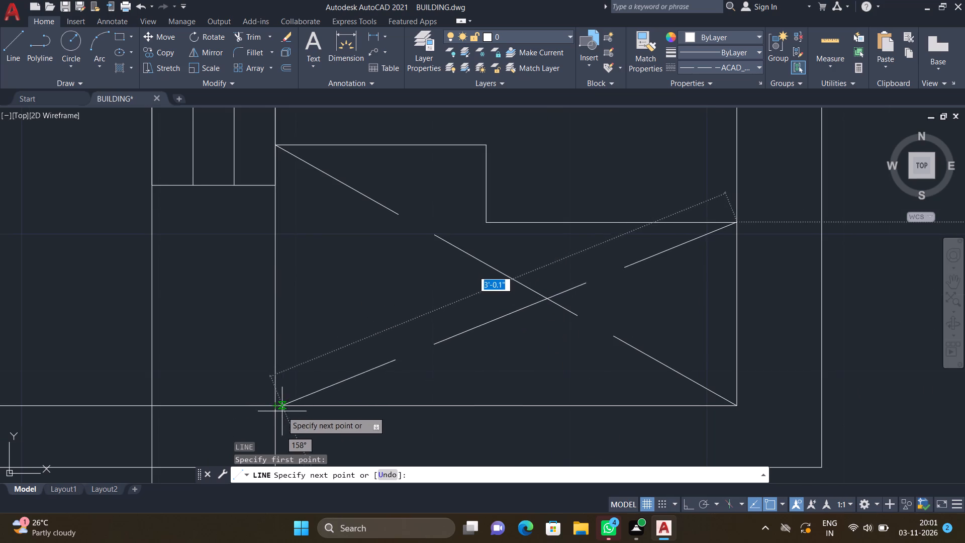
scroll(283, 415, "up", 2)
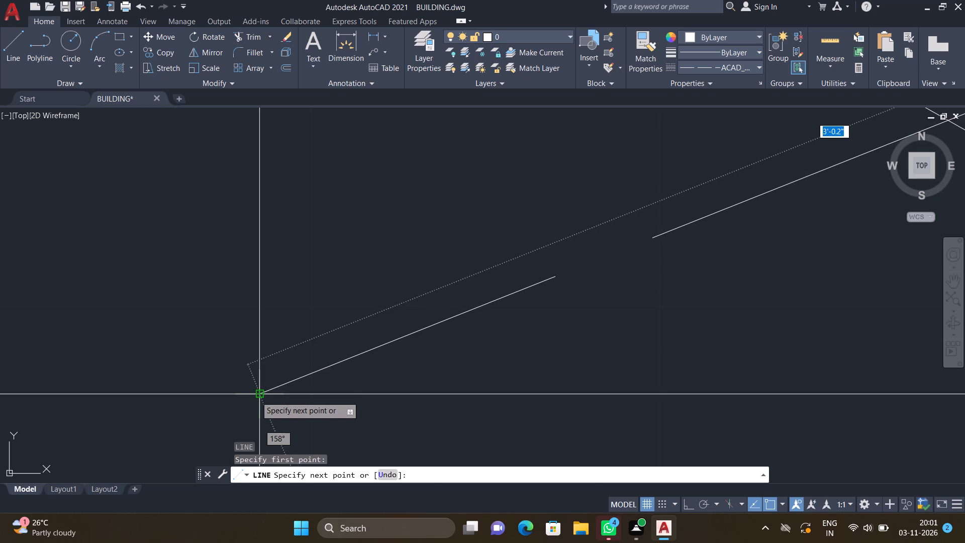
left_click(256, 396)
key("Return")
Draw a third dashed diagonal about 2' long from the lower ledge's step corner to the right duct's lower corner at the toilet wall.
scroll(278, 380, "down", 5)
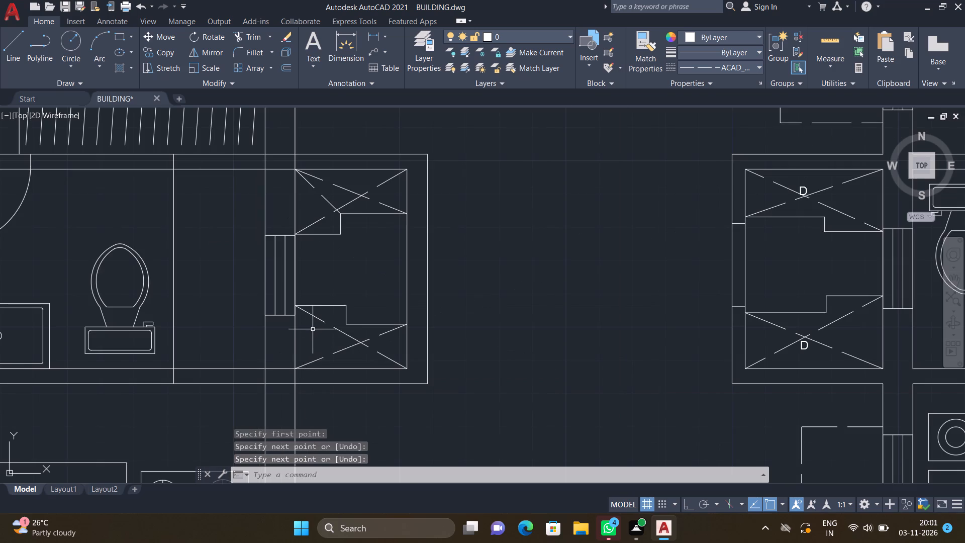
scroll(329, 329, "up", 2)
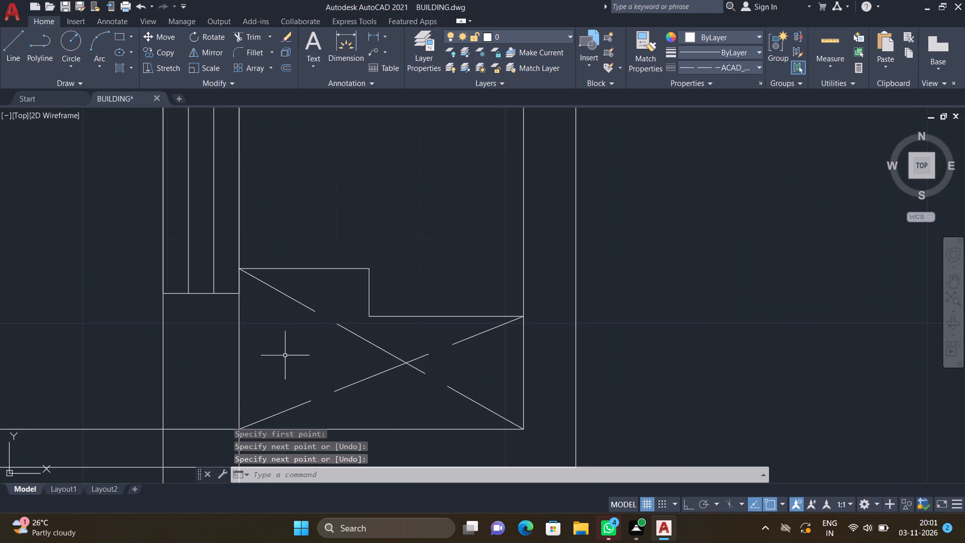
key("l")
key("Return")
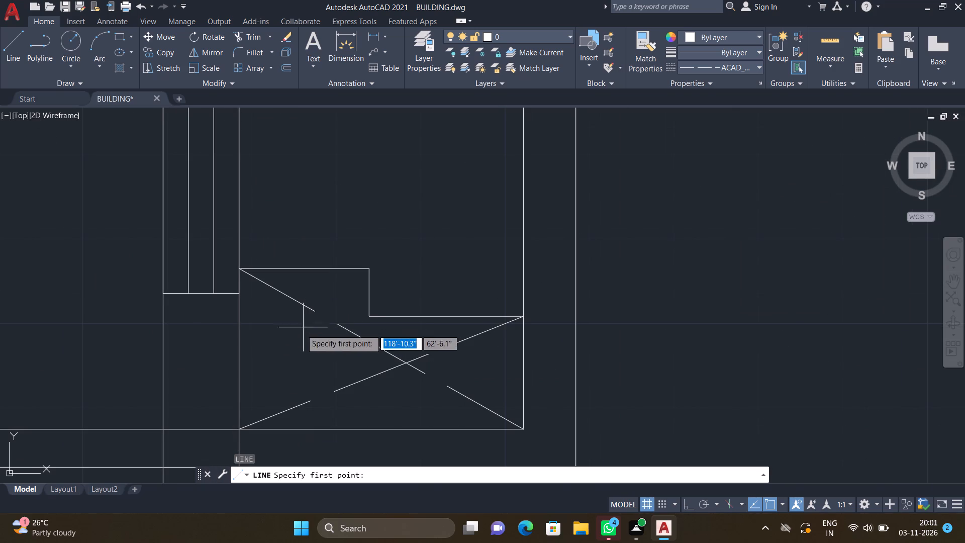
left_click(370, 270)
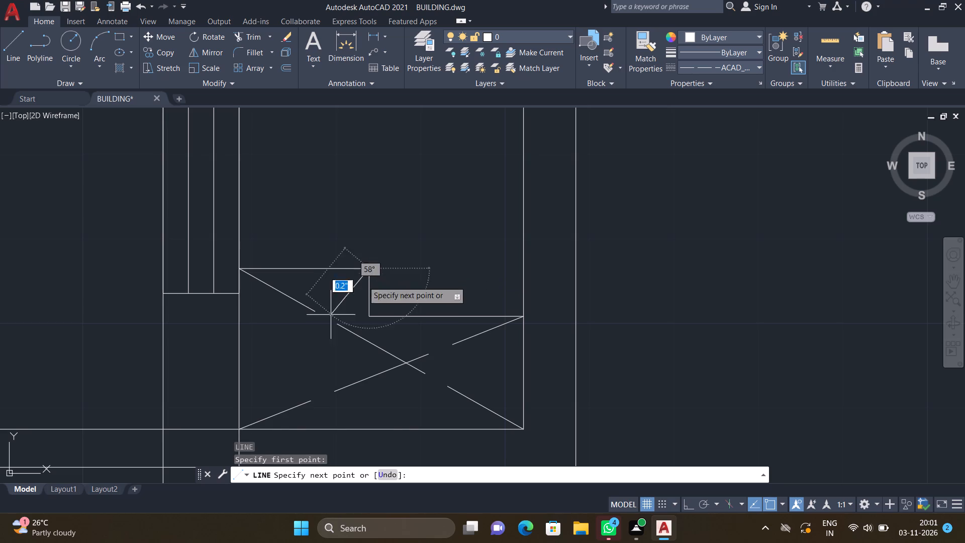
scroll(228, 419, "up", 2)
scroll(239, 423, "down", 3)
scroll(248, 427, "up", 2)
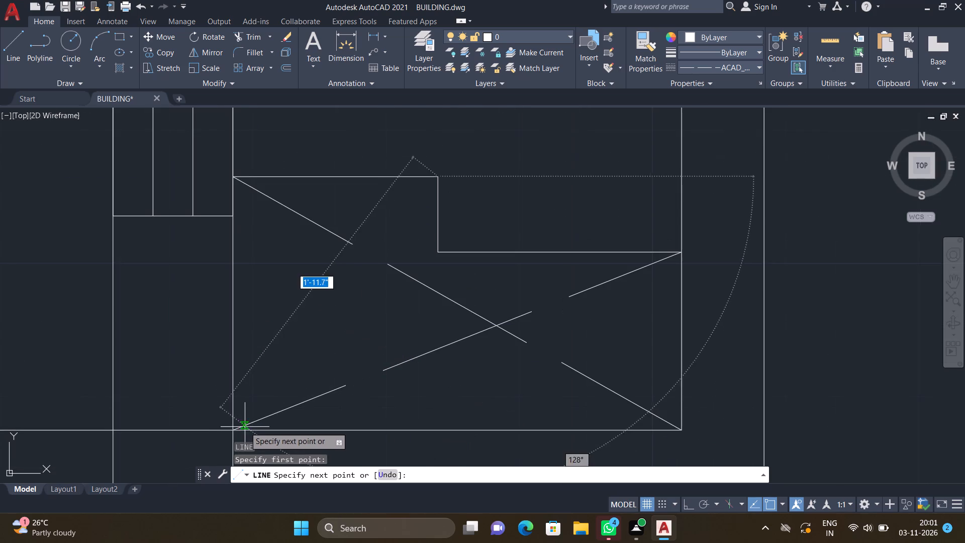
scroll(228, 432, "up", 3)
left_click(244, 424)
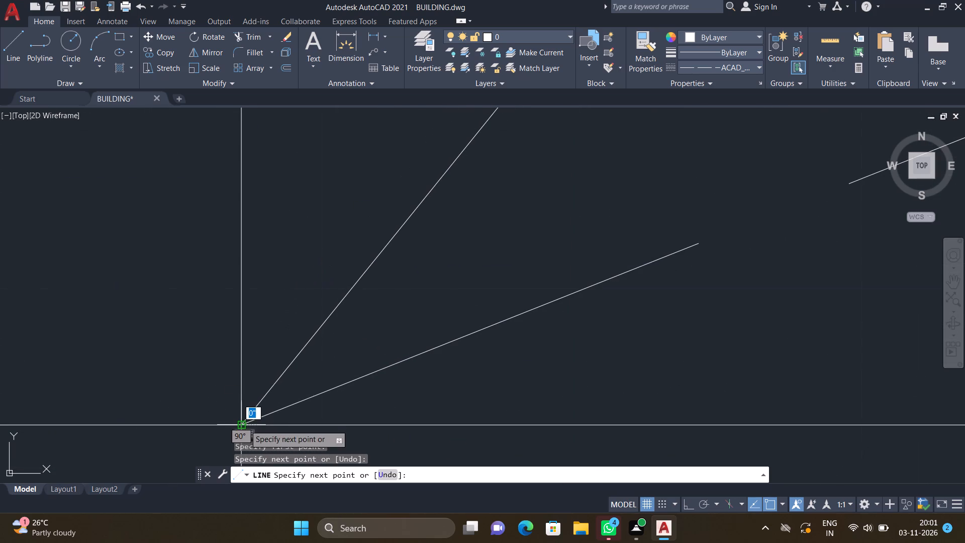
key("Return")
In the leftmost flat's small balcony duct, draw a dashed diagonal from near the upper outer inside corner to the lower corner at the wall.
scroll(231, 416, "down", 5)
scroll(202, 377, "down", 5)
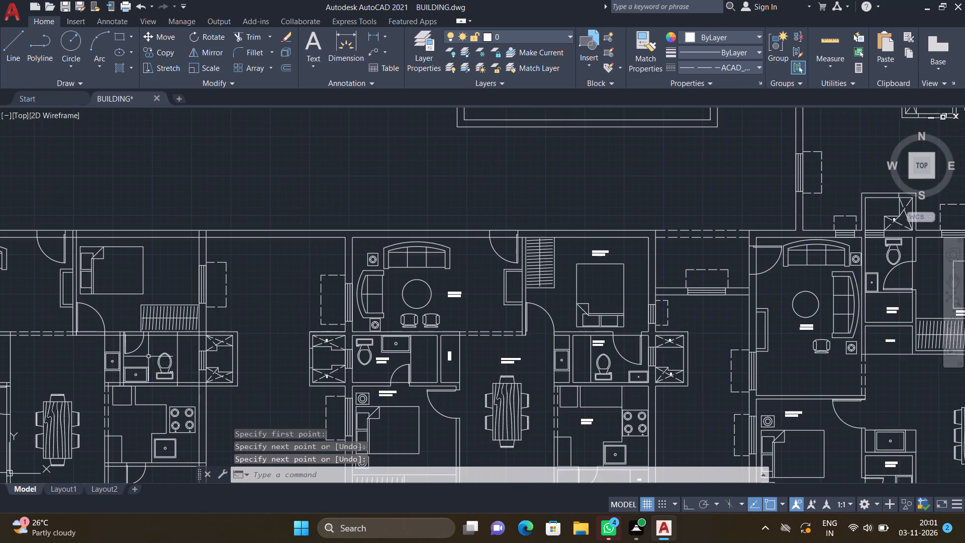
scroll(147, 356, "down", 4)
scroll(98, 370, "up", 3)
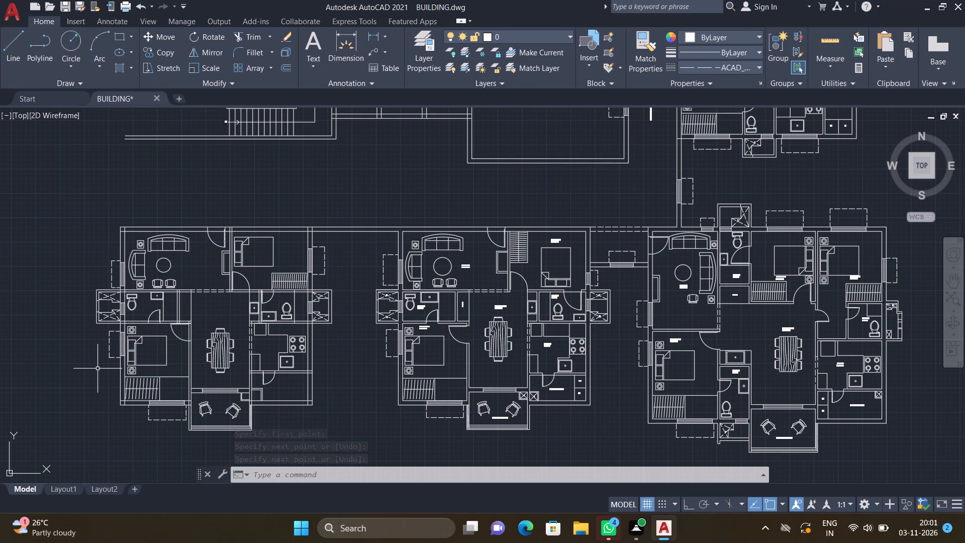
scroll(124, 406, "up", 2)
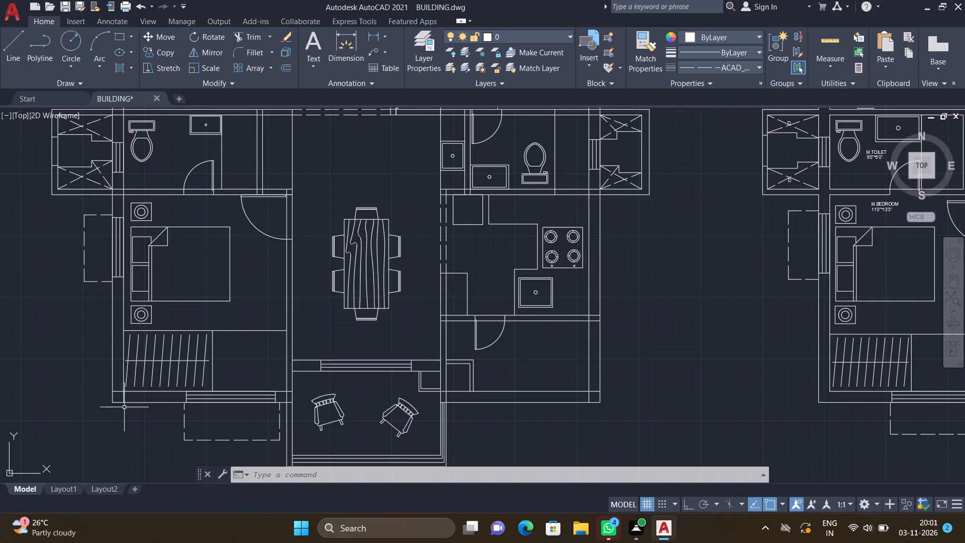
scroll(443, 383, "up", 3)
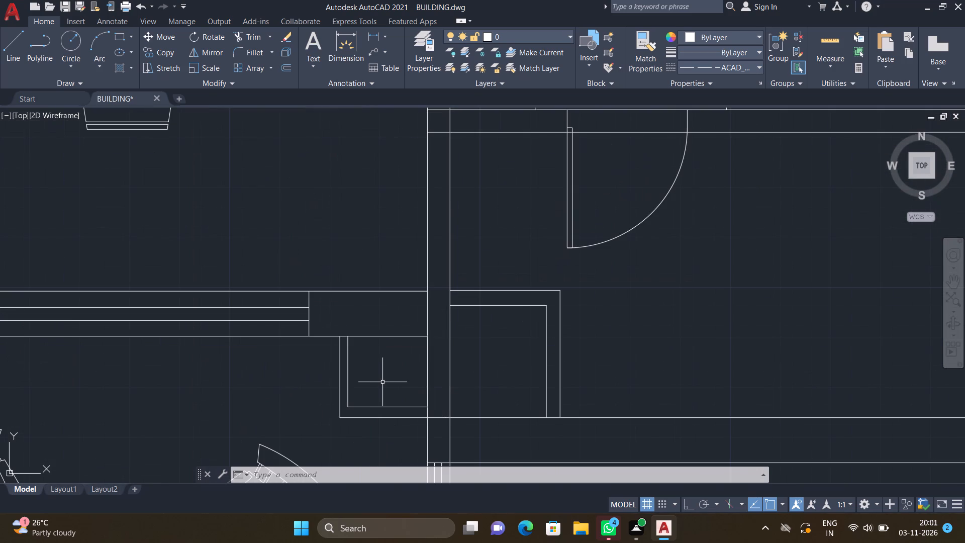
key("l")
key("Return")
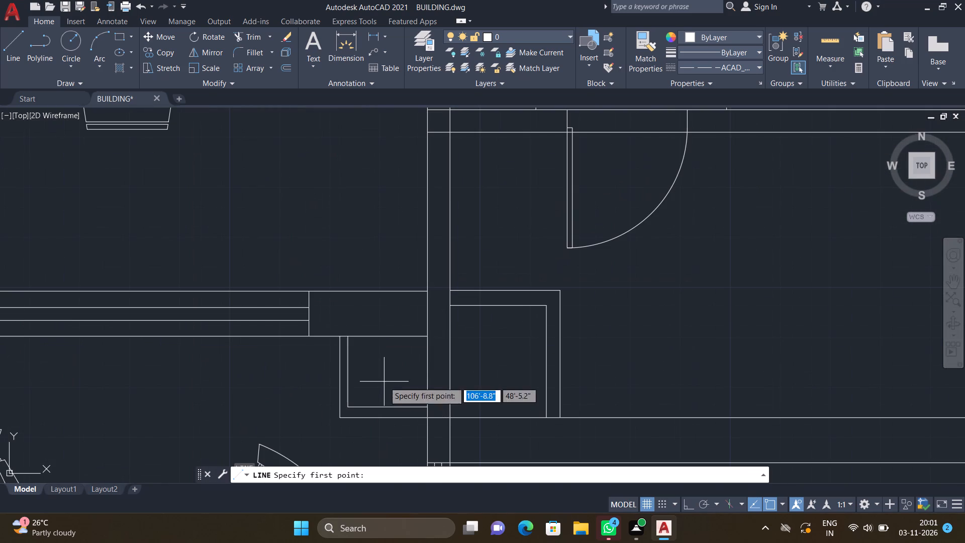
left_click(347, 339)
left_click(351, 341)
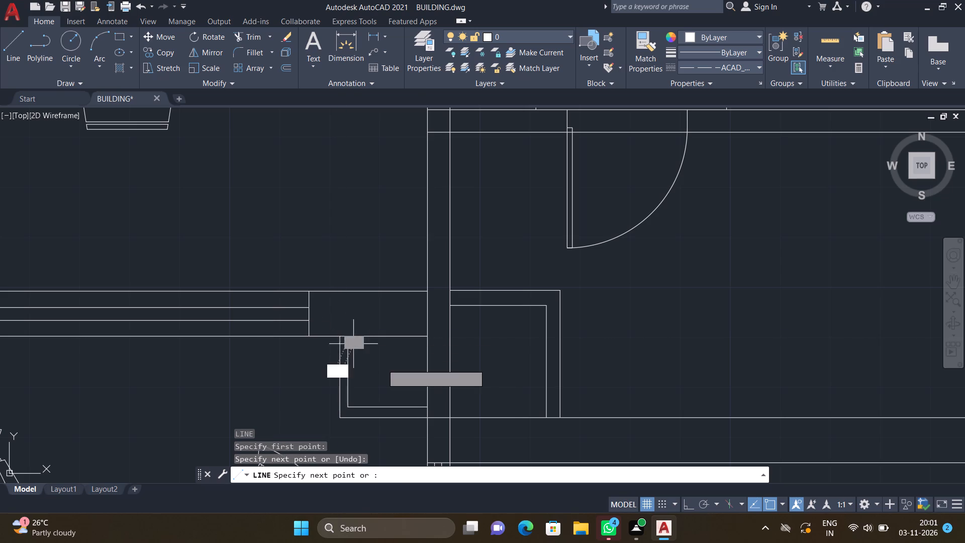
scroll(419, 397, "up", 2)
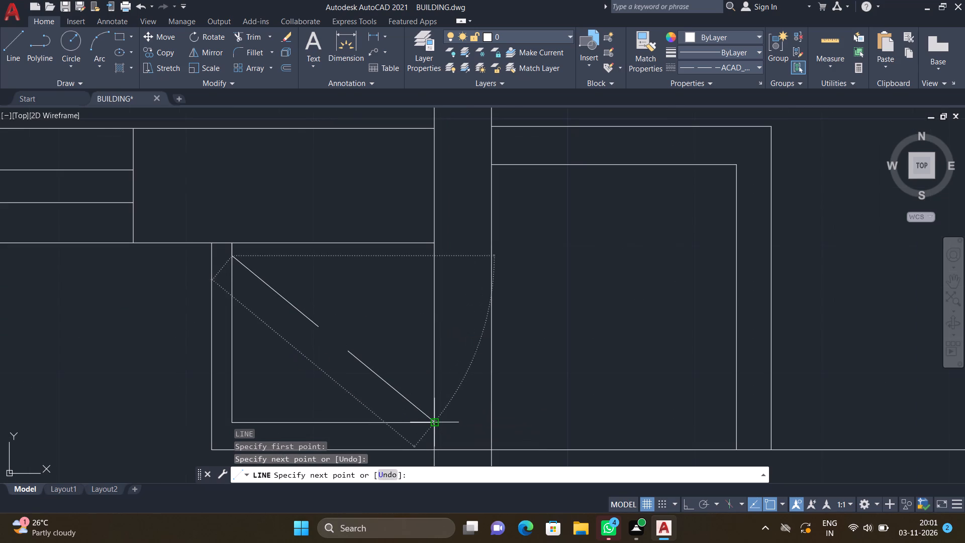
left_click(438, 422)
key("Return")
Cross the balcony duct with a dashed diagonal from its lower outer inside corner to its upper corner at the wall.
key("space")
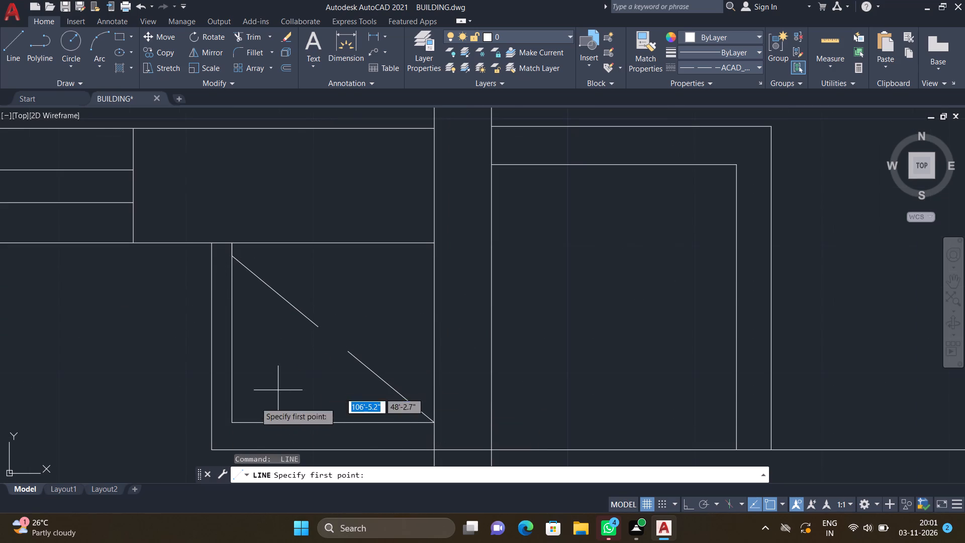
left_click(229, 423)
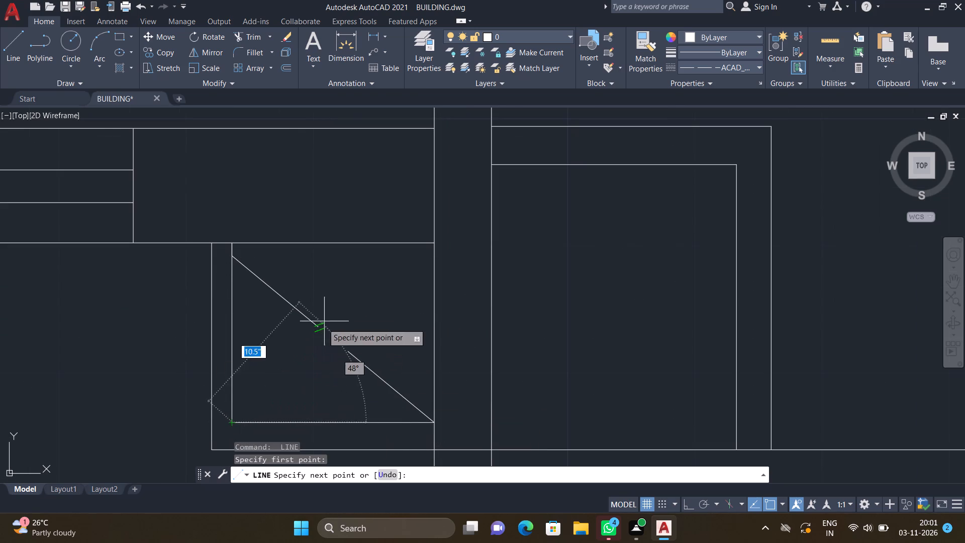
scroll(426, 246, "up", 2)
left_click(444, 240)
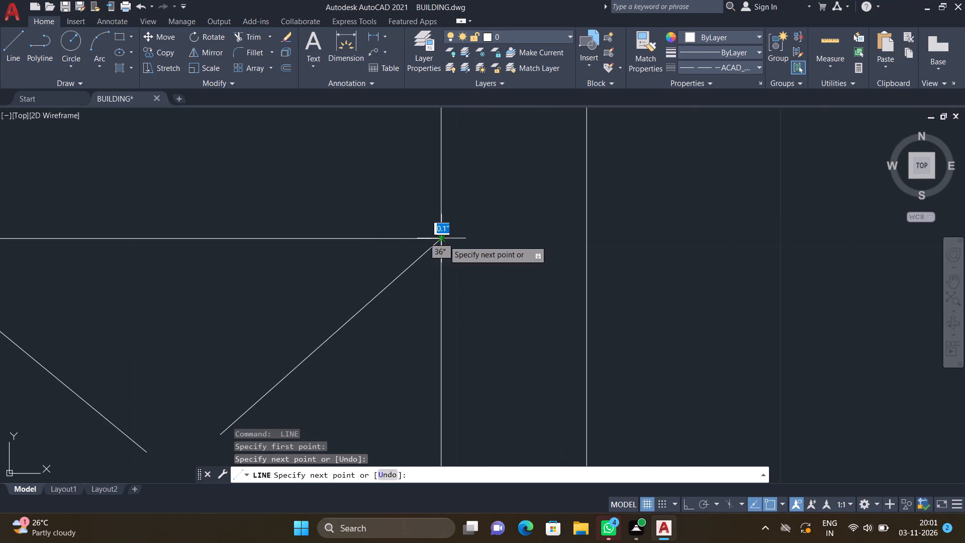
key("Return")
In the duct across the wall, below the kitchen, draw a dashed diagonal from its upper wall corner to its lower outer inside corner.
scroll(383, 268, "down", 5)
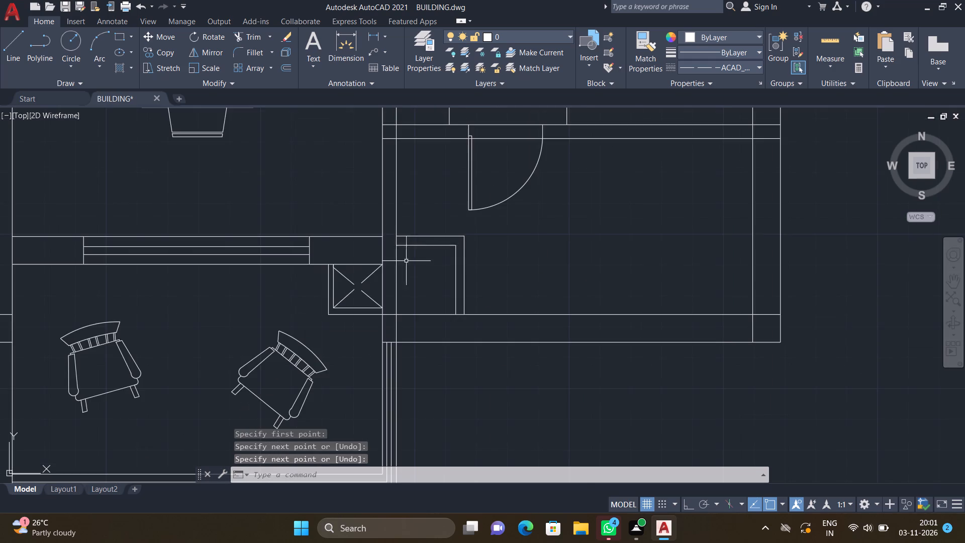
scroll(406, 261, "up", 3)
key("l")
key("Return")
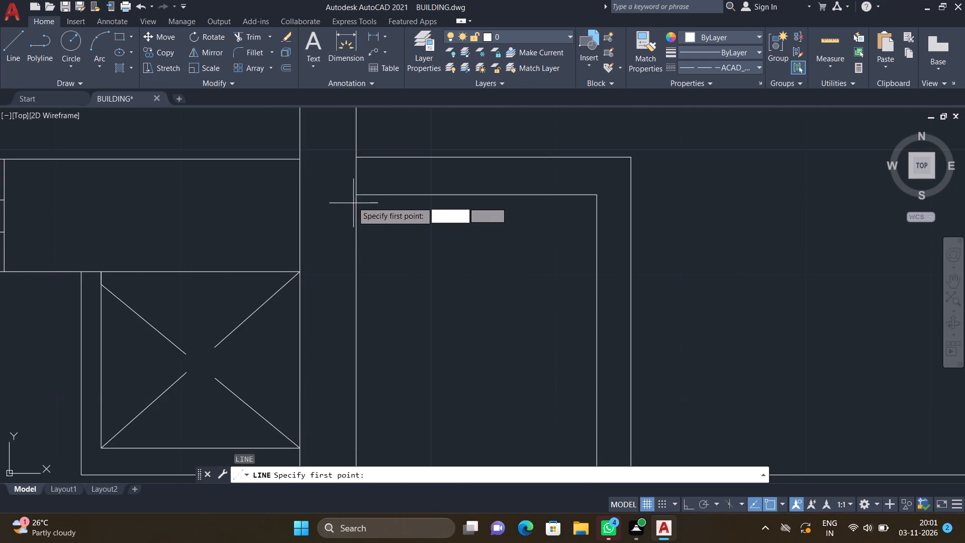
left_click_drag(355, 194, 360, 201)
scroll(469, 320, "down", 3)
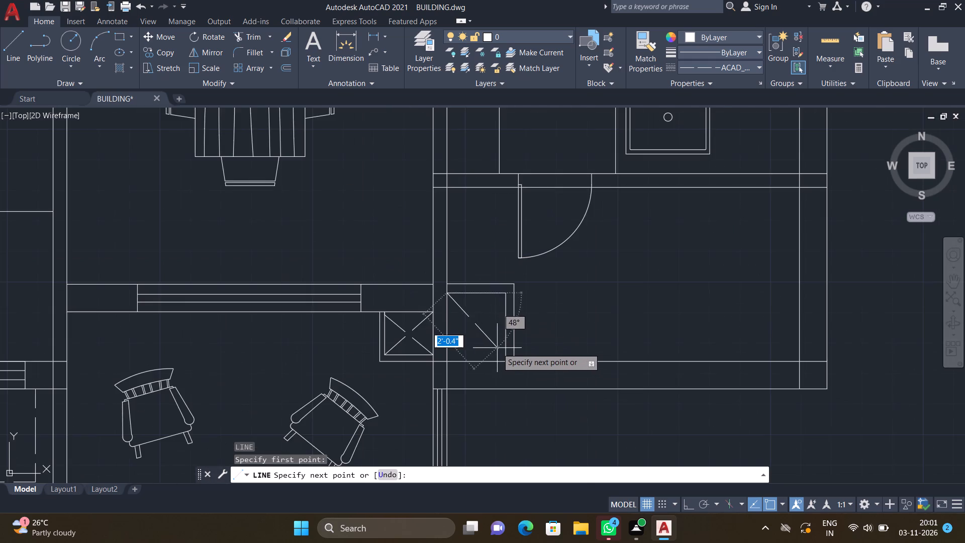
scroll(497, 348, "up", 2)
double_click(516, 383)
key("Return")
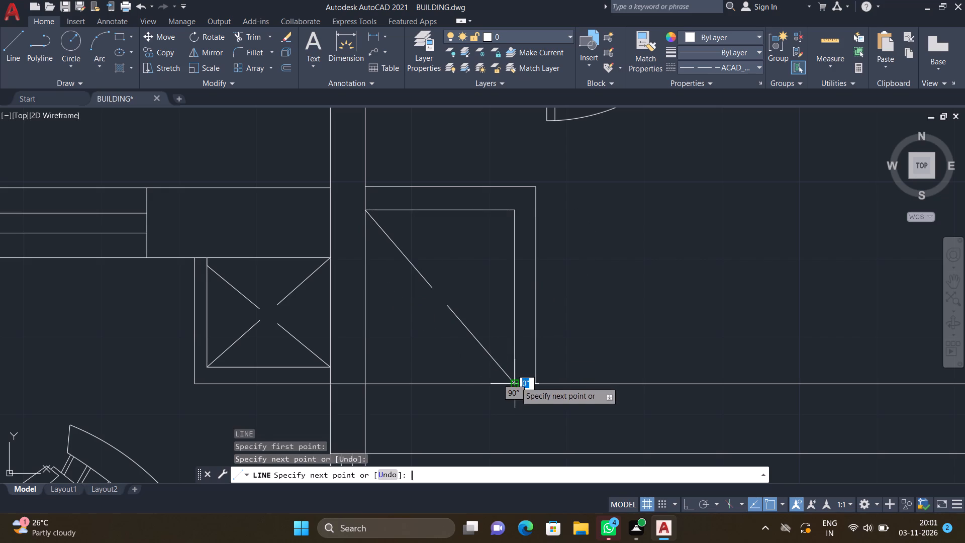
Cross that duct below the kitchen with a dashed diagonal from its lower wall corner to its upper outer inside corner.
key("space")
scroll(354, 386, "up", 1)
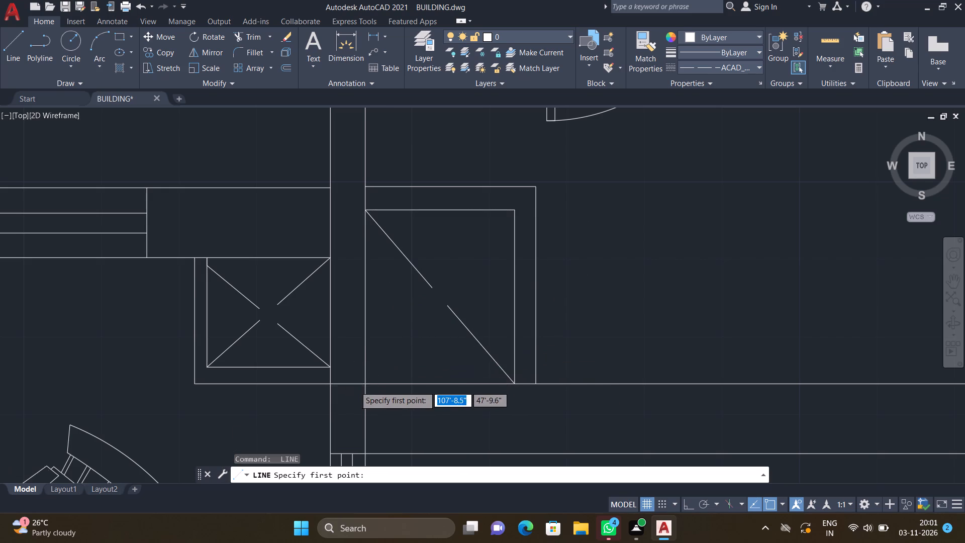
scroll(355, 386, "up", 1)
left_click_drag(376, 380, 377, 374)
scroll(425, 304, "down", 4)
scroll(468, 243, "up", 6)
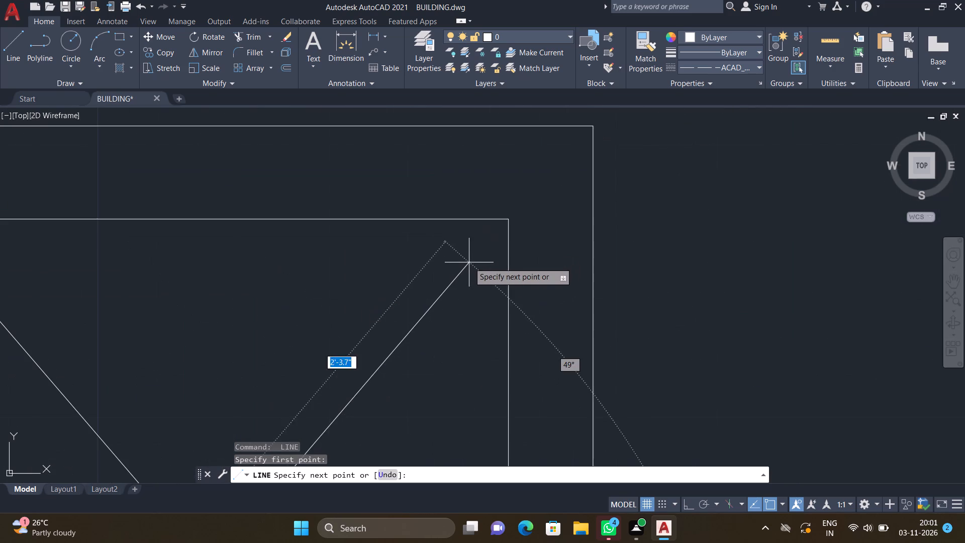
left_click(507, 221)
key("Return")
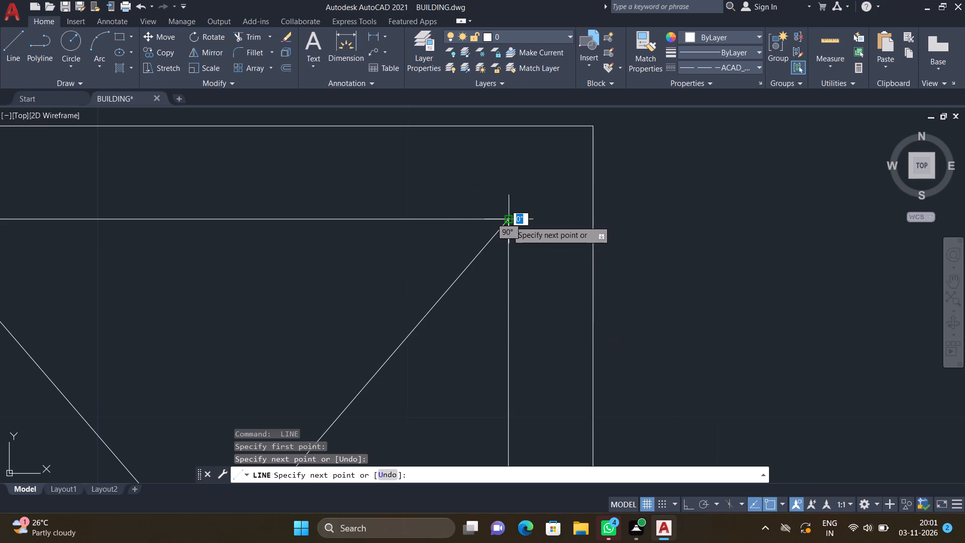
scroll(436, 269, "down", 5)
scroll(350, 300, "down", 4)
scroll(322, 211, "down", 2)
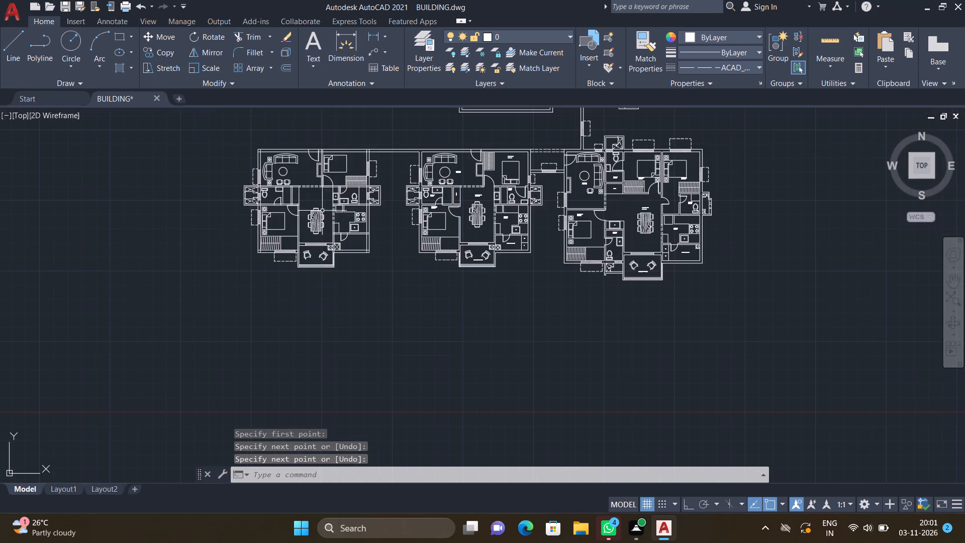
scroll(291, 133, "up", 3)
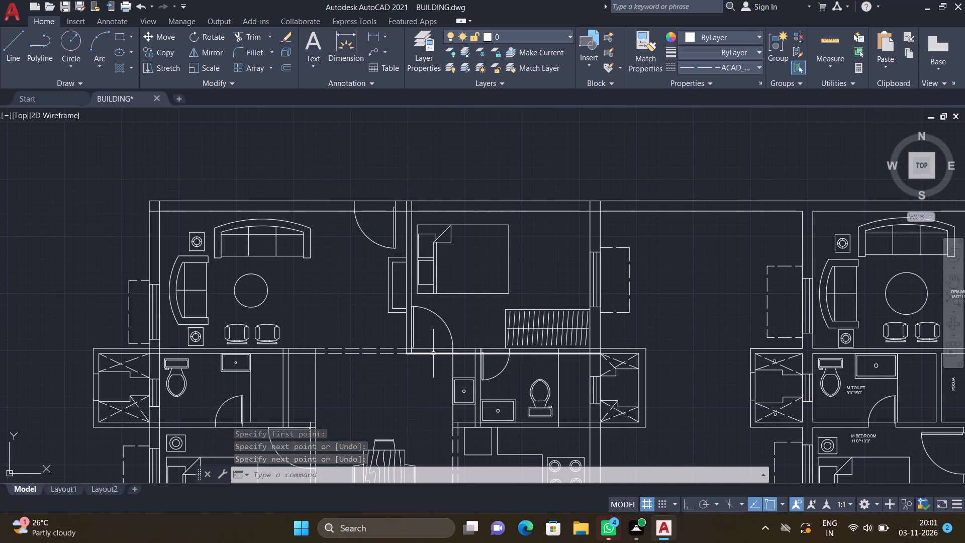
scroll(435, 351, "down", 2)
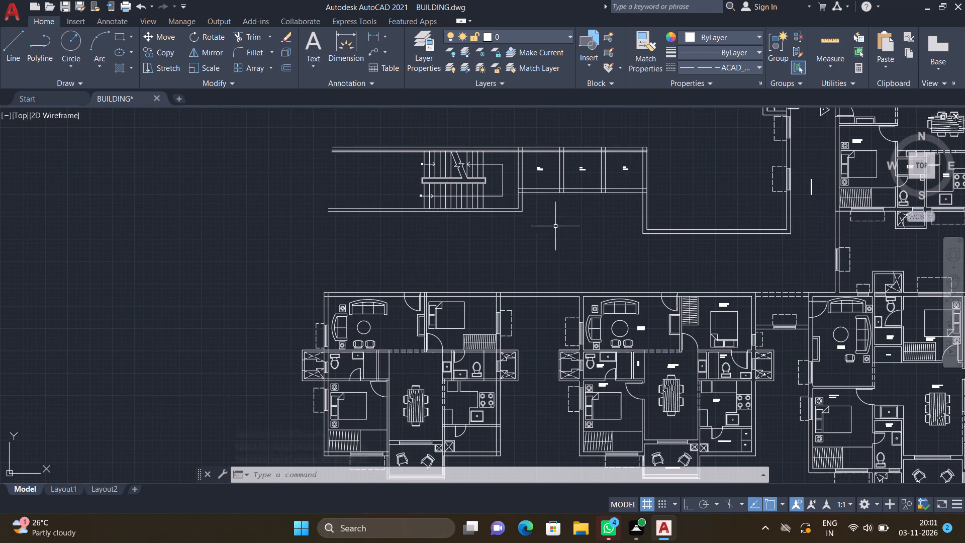
Set the current linetype back to Continuous.
left_click(728, 67)
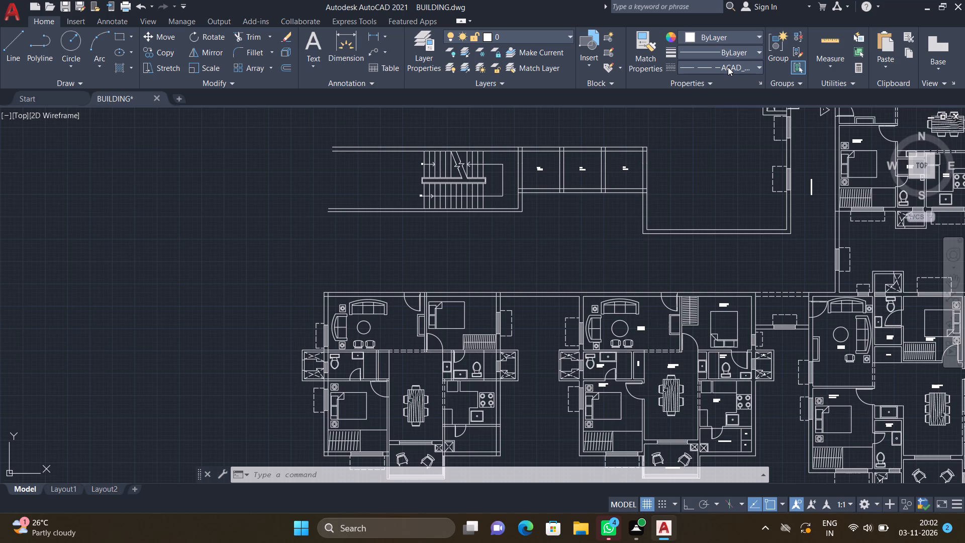
left_click(715, 125)
Trim the overlapping wall lines at the leftmost flat's upper outer corner, beside the living room sofas.
scroll(375, 400, "up", 2)
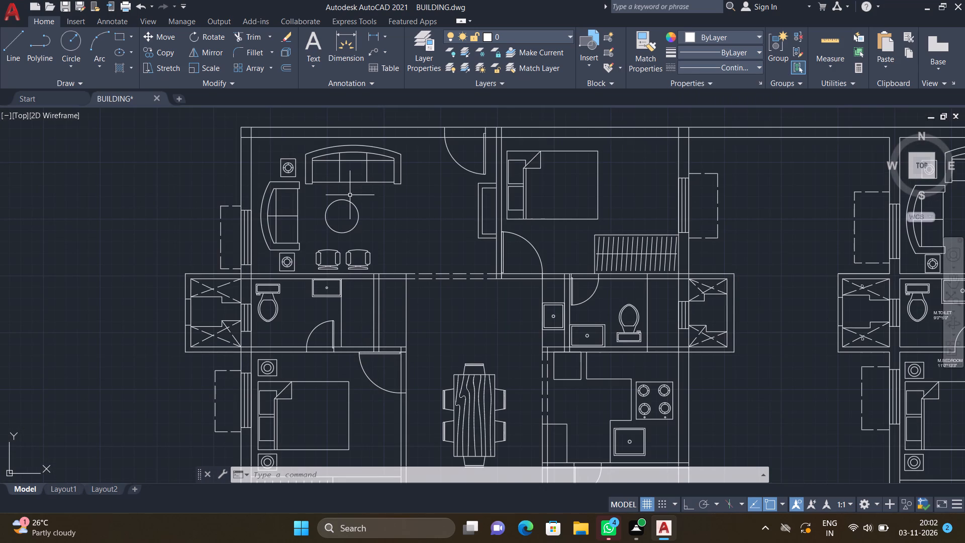
type("TR")
key("Return")
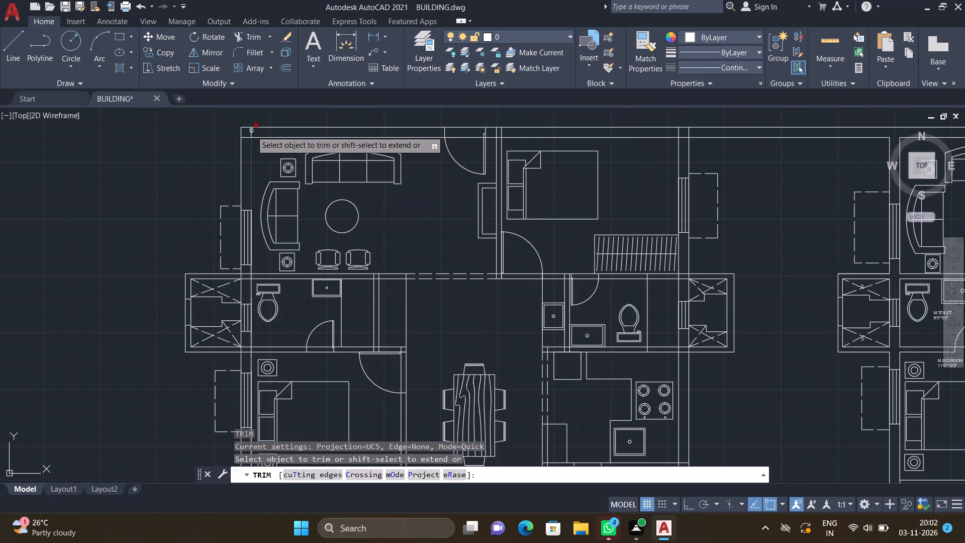
scroll(251, 131, "up", 2)
left_click(248, 135)
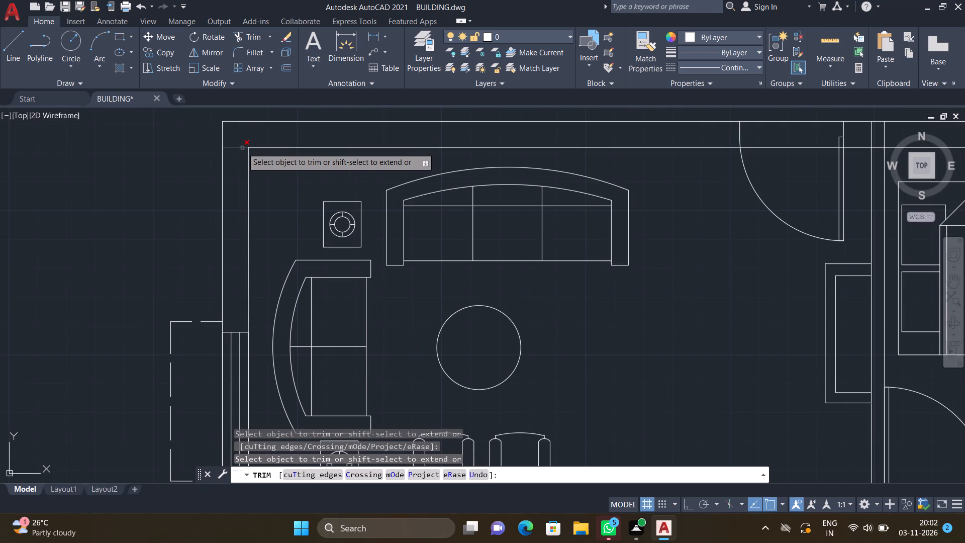
left_click(242, 148)
Trim the ends of the living room–bedroom partition lines where they run through the flat's upper wall.
scroll(278, 162, "down", 3)
scroll(413, 156, "up", 1)
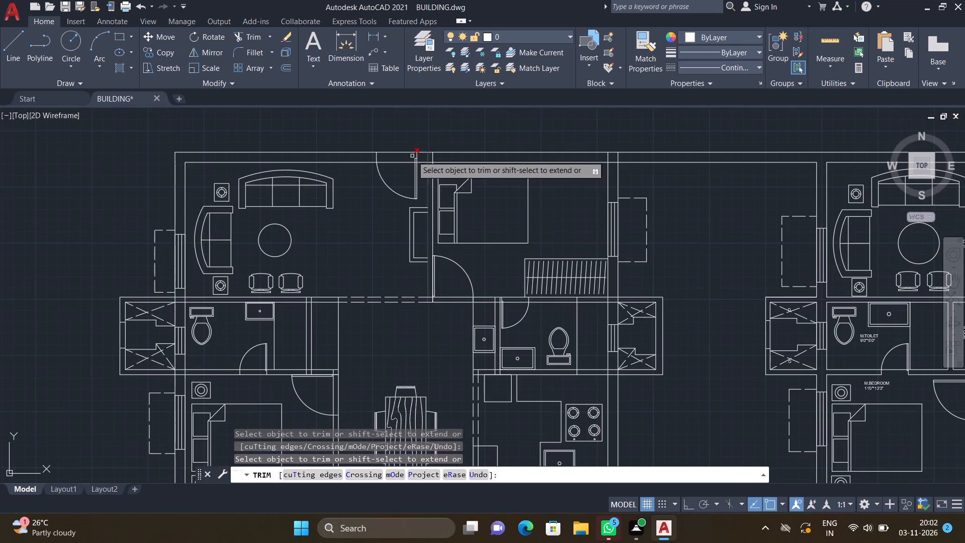
scroll(421, 155, "up", 2)
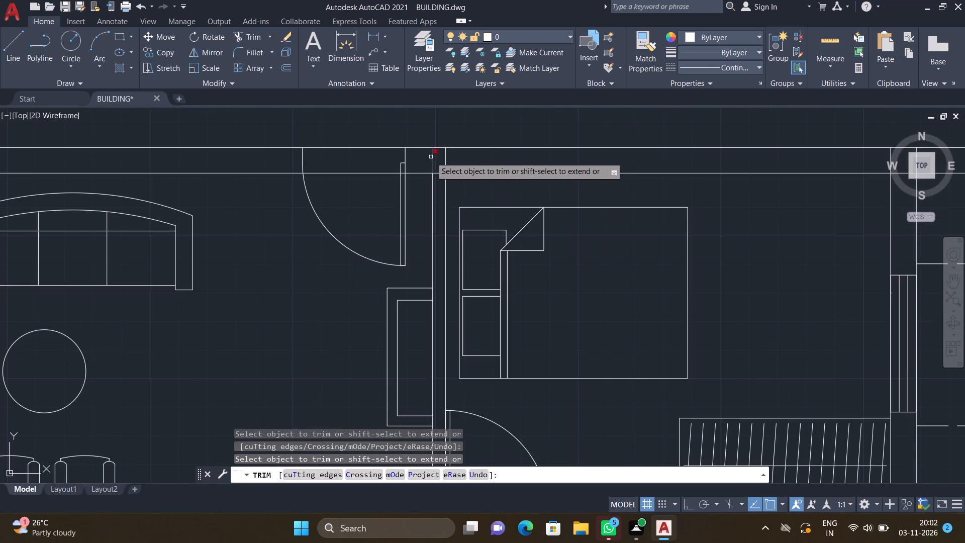
left_click_drag(431, 156, 441, 159)
left_click(441, 159)
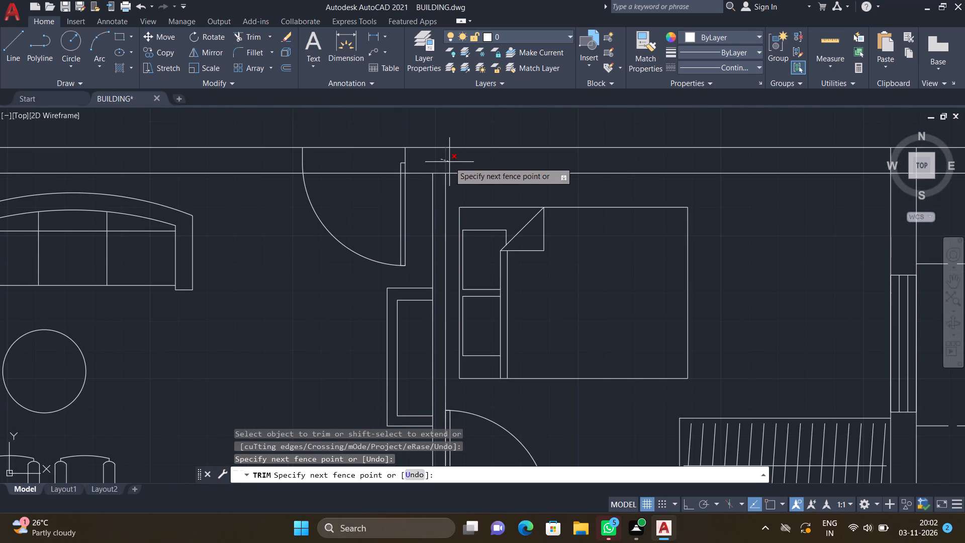
left_click(449, 162)
Trim the overlapping wall lines at the flat's lower outer corner, beside the lower bedroom's wardrobe.
scroll(444, 161, "down", 3)
scroll(556, 150, "up", 2)
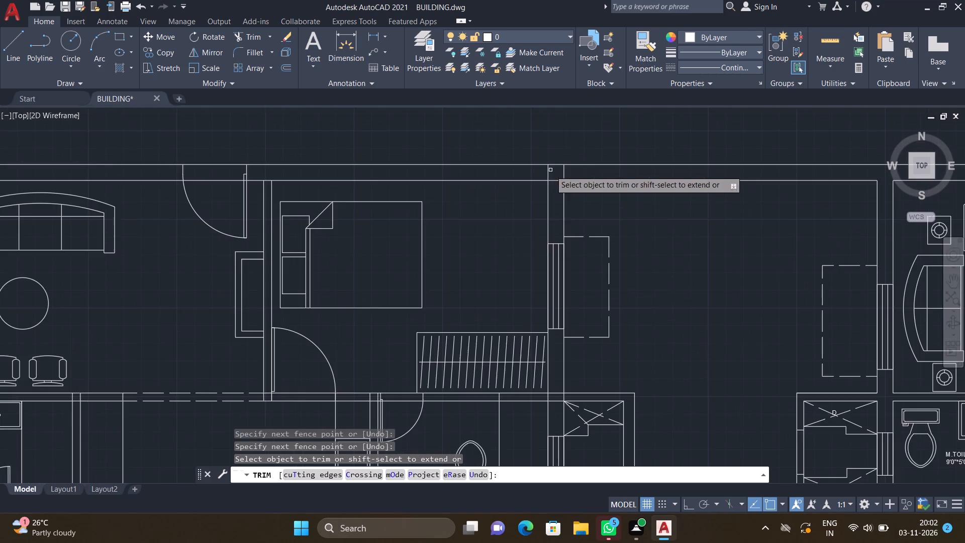
scroll(350, 250, "down", 3)
scroll(229, 405, "up", 2)
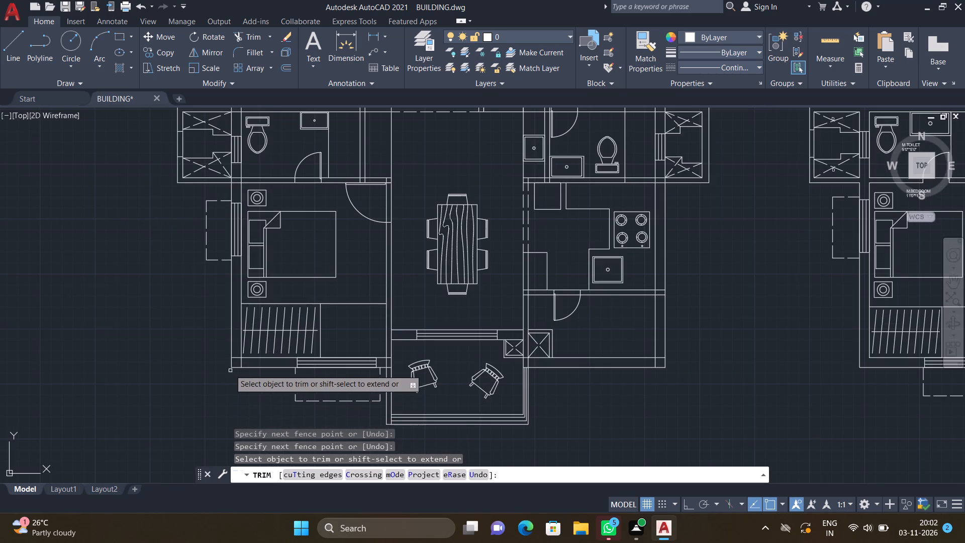
scroll(235, 363, "up", 3)
left_click(234, 340)
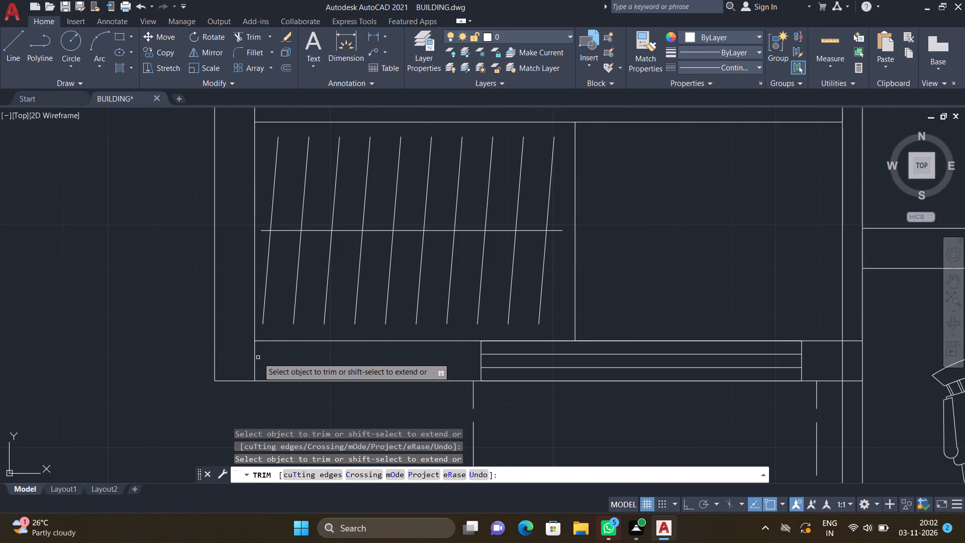
left_click(255, 356)
Trim the crossing lines where the wall between living room and toilet meets the outer wall.
scroll(255, 356, "down", 4)
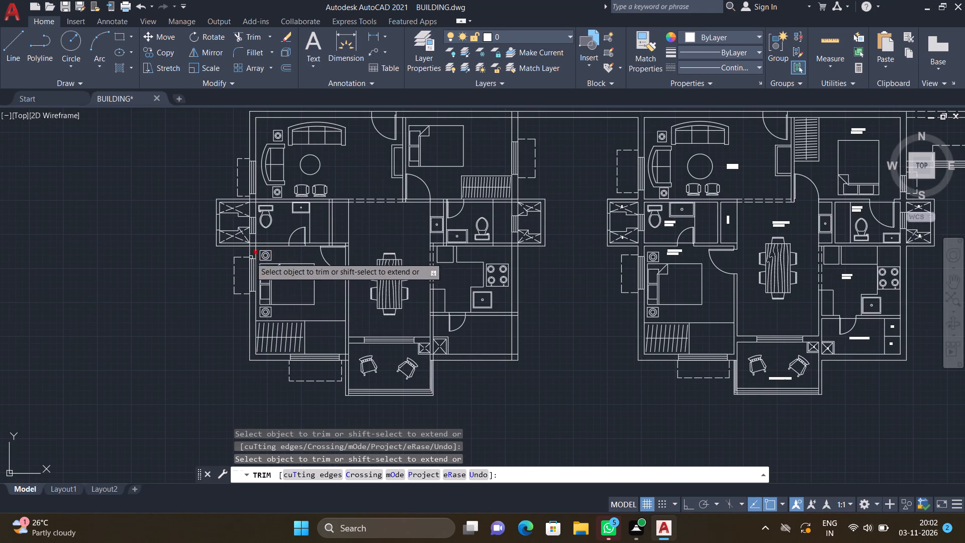
scroll(241, 196, "up", 5)
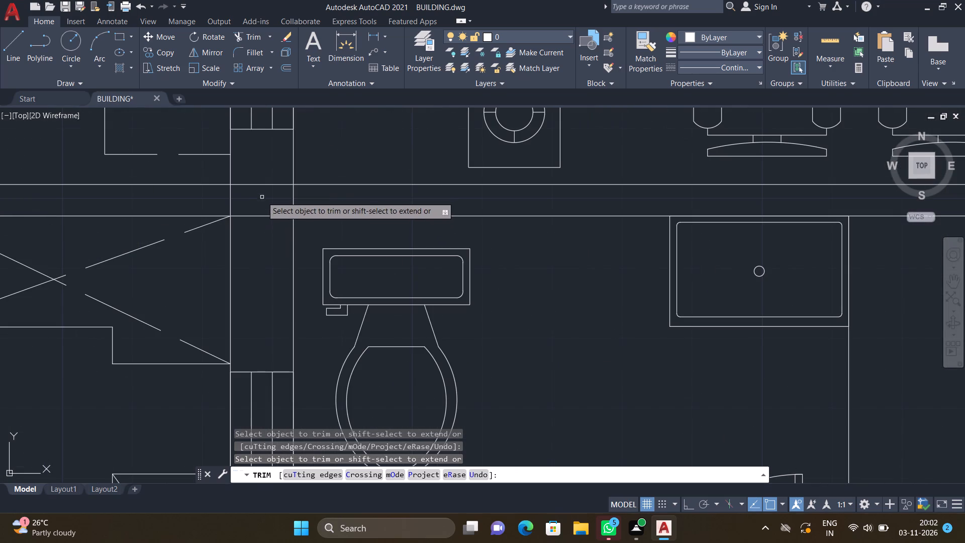
left_click_drag(263, 180, 263, 231)
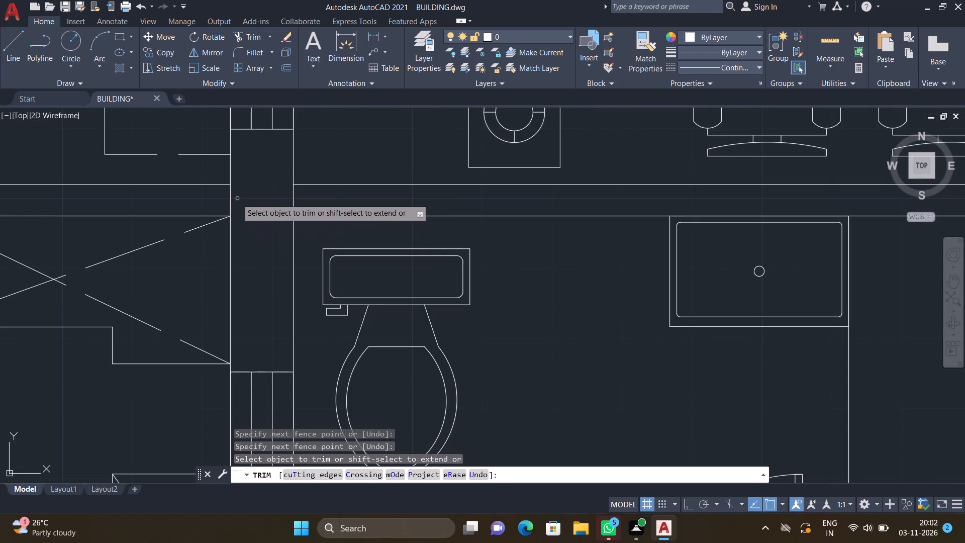
left_click(231, 199)
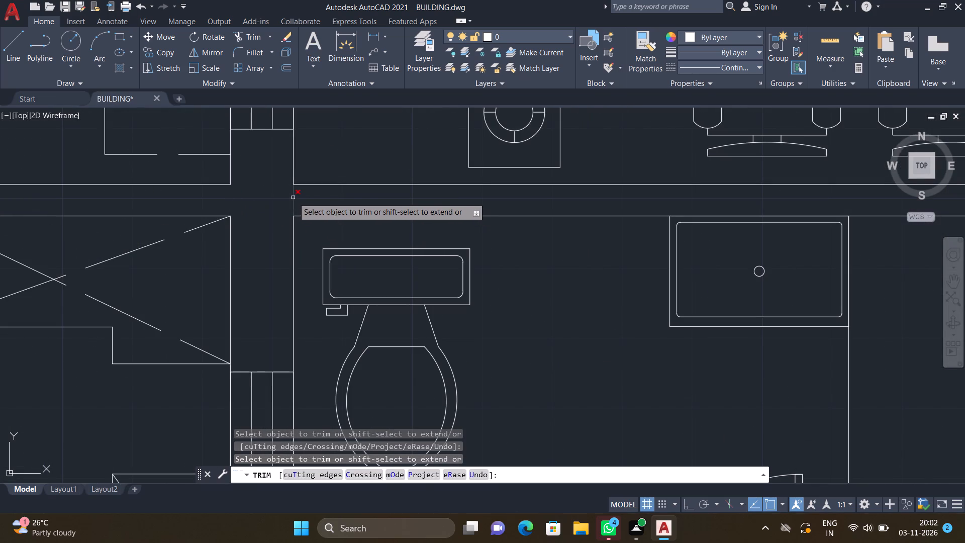
left_click(293, 198)
Trim the crossing lines where the wall between toilet and lower bedroom meets the outer wall.
scroll(283, 208, "down", 5)
scroll(267, 260, "up", 4)
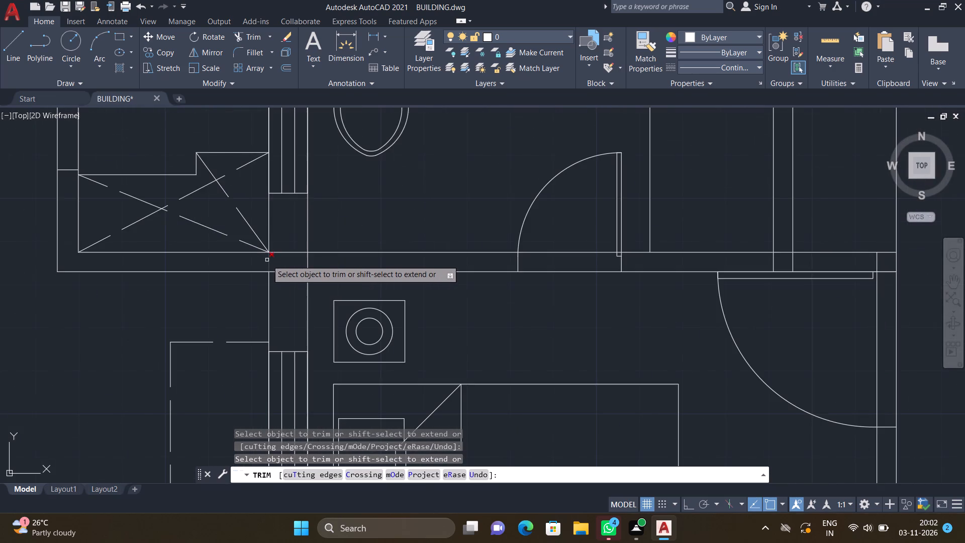
scroll(269, 265, "up", 1)
left_click(266, 259)
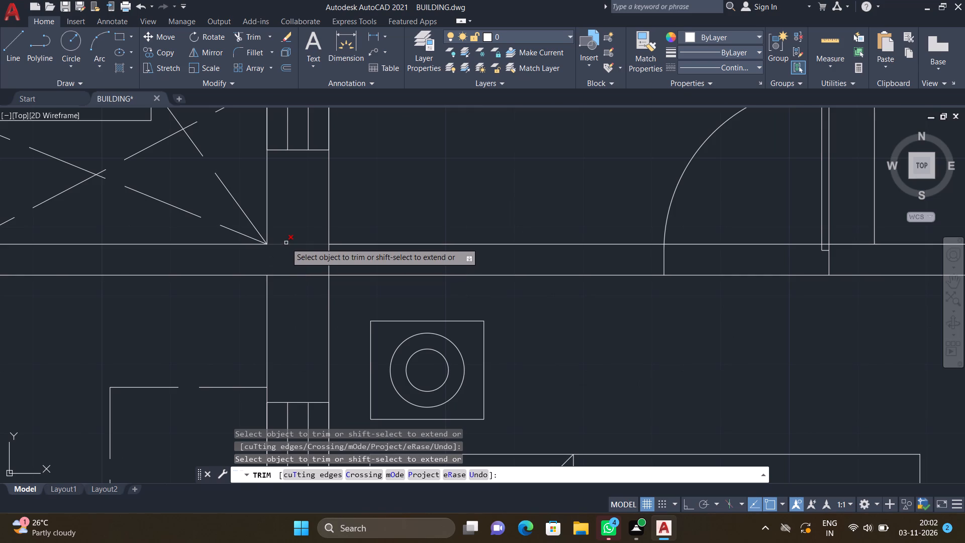
left_click(286, 243)
left_click(292, 274)
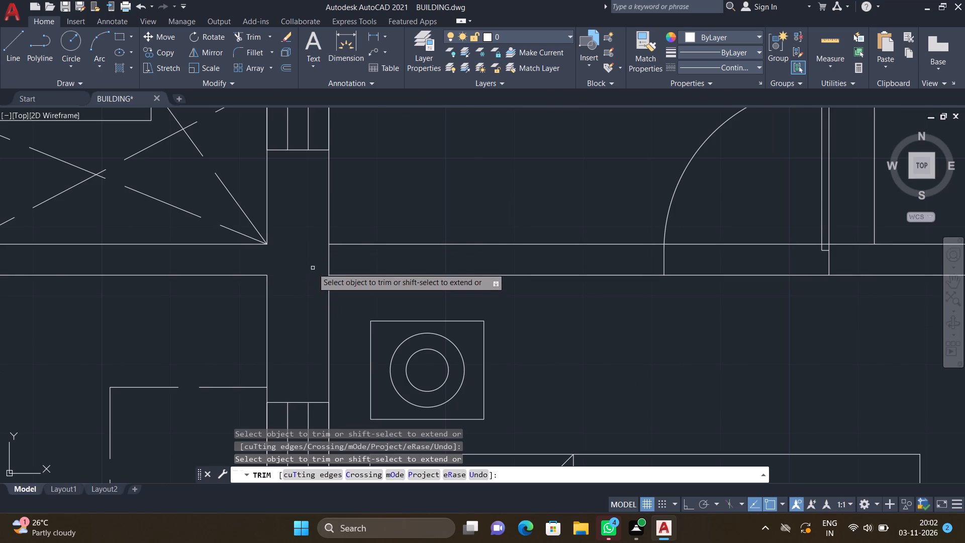
left_click(329, 258)
Trim the overlapping lines where the lower bedroom's window wall meets the balcony side wall.
scroll(319, 267, "down", 5)
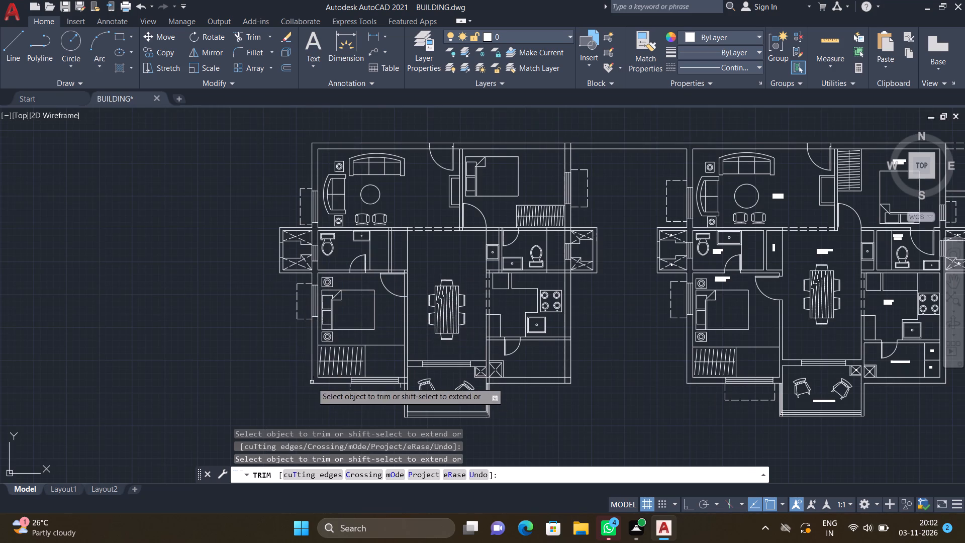
scroll(395, 393, "up", 3)
scroll(425, 335, "up", 2)
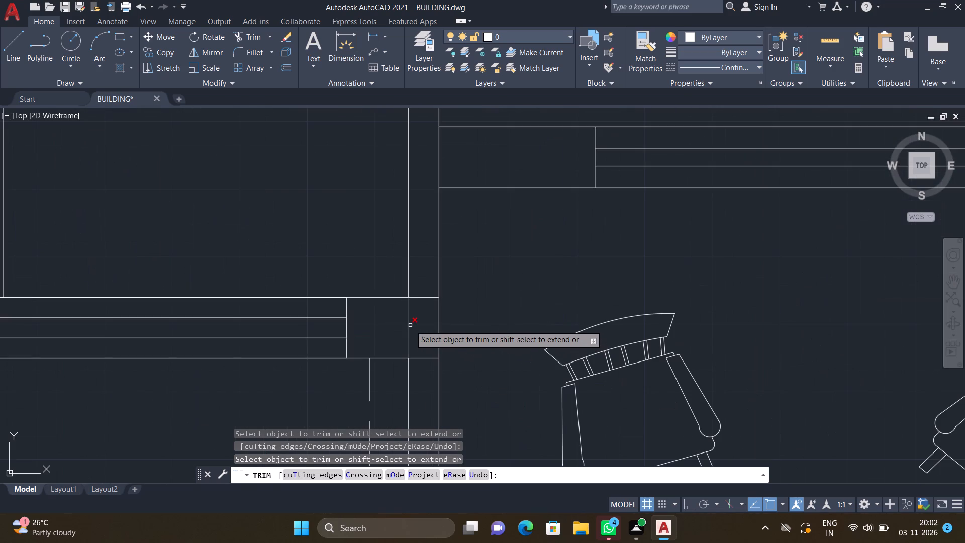
left_click(410, 325)
left_click(418, 298)
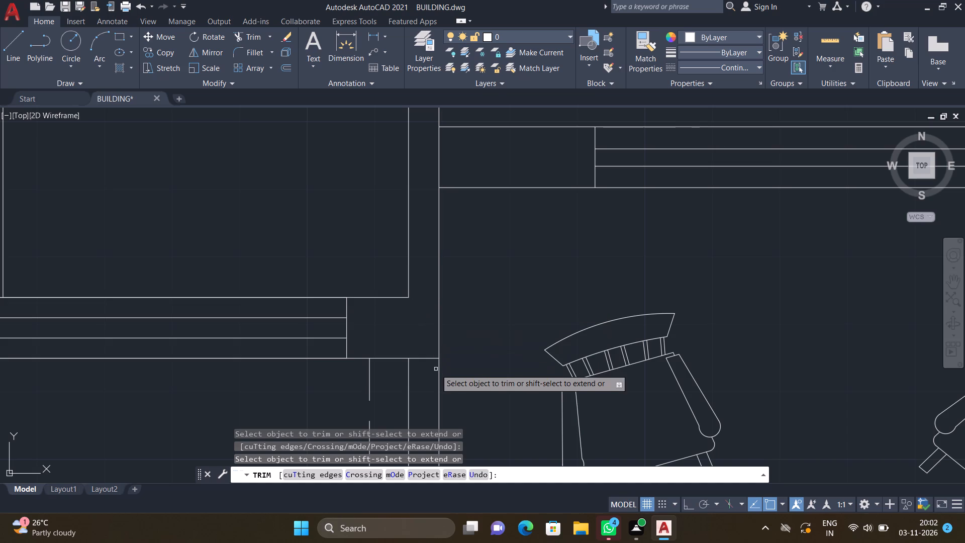
left_click(428, 358)
Trim the side wall lines crossing both ends of the window wall between the dining area and balcony.
scroll(413, 349, "down", 4)
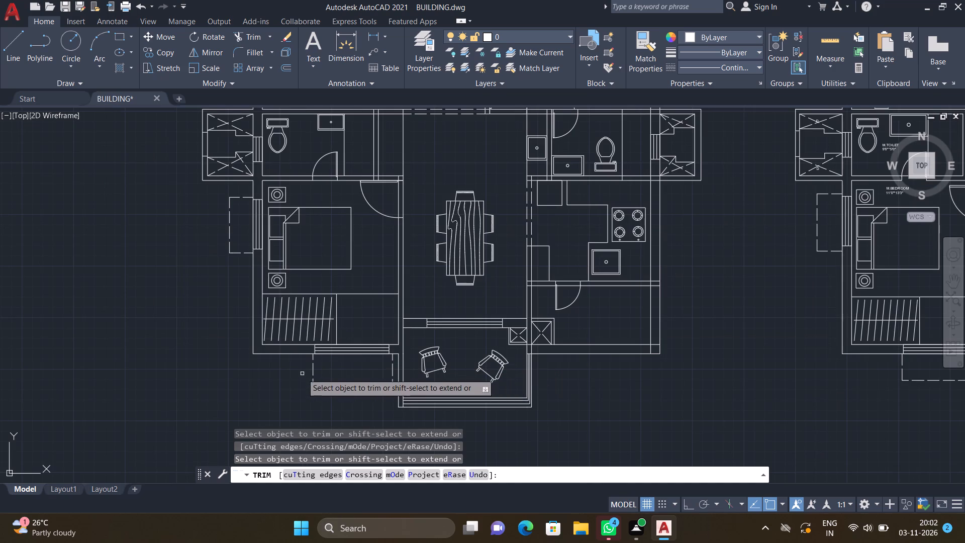
scroll(431, 415, "up", 2)
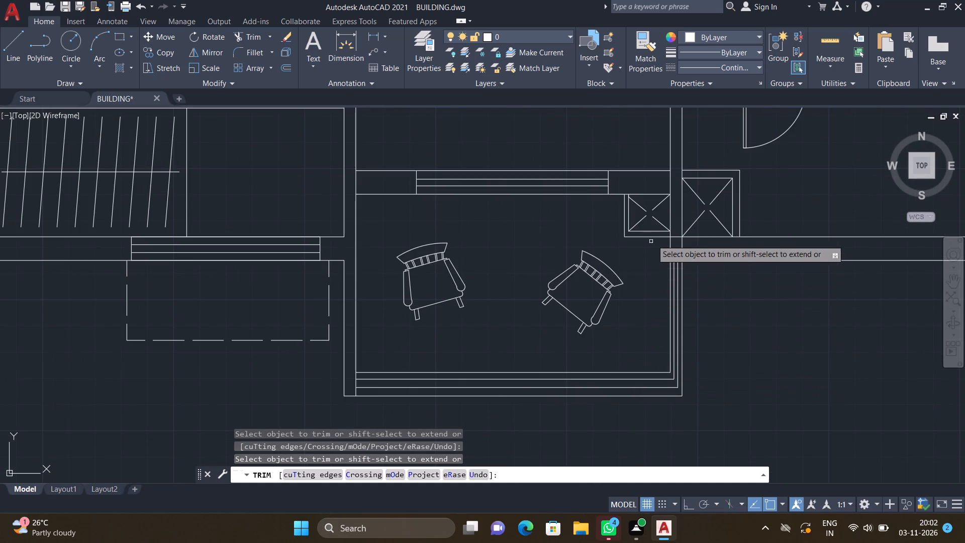
scroll(360, 184, "up", 3)
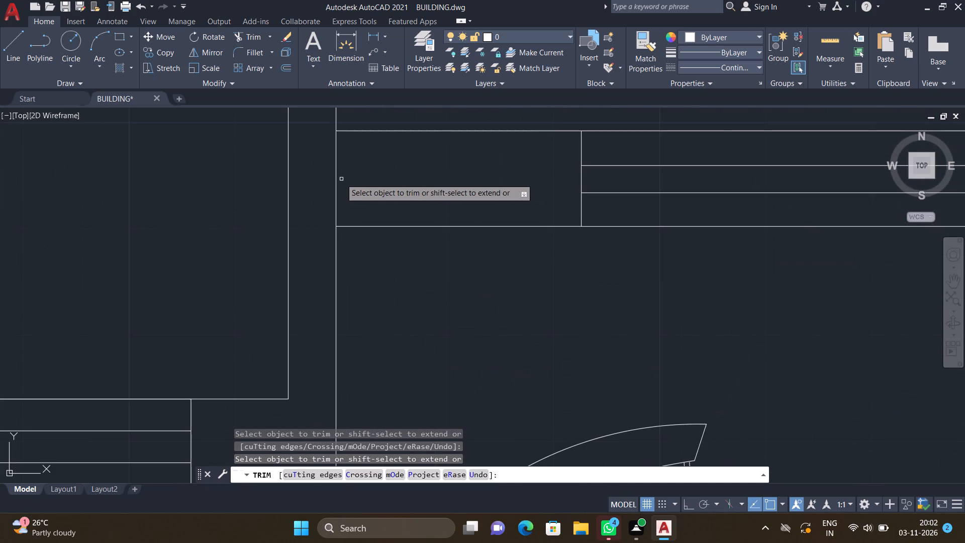
left_click(336, 174)
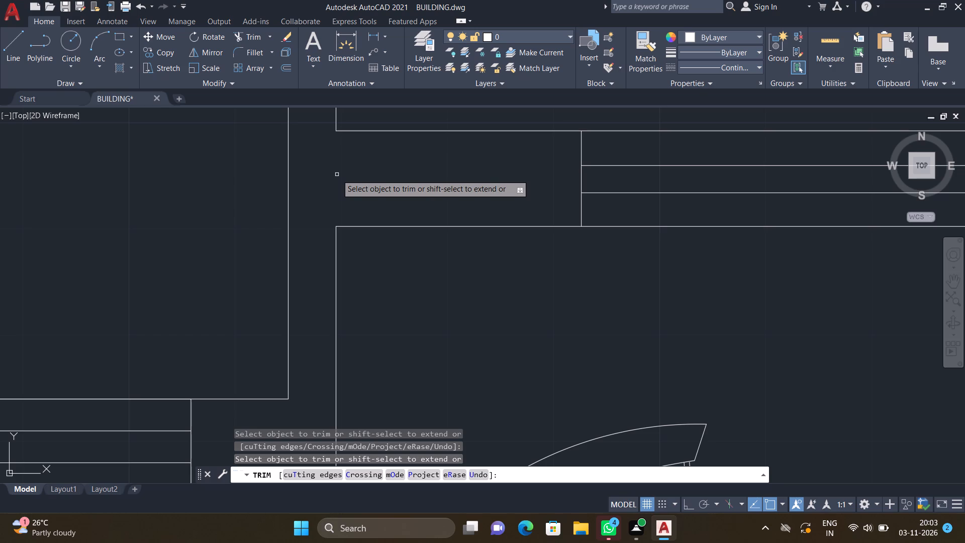
scroll(347, 181, "down", 3)
scroll(665, 189, "up", 2)
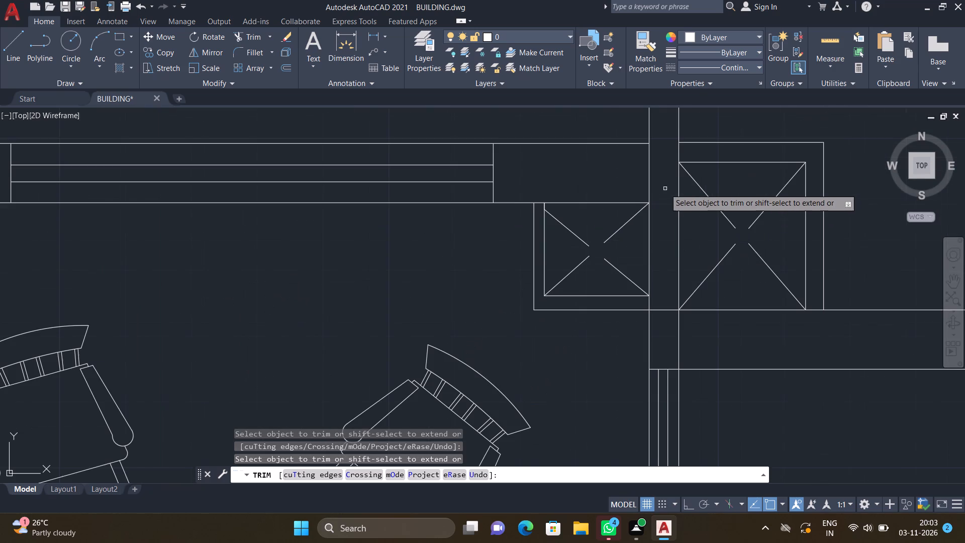
left_click(648, 172)
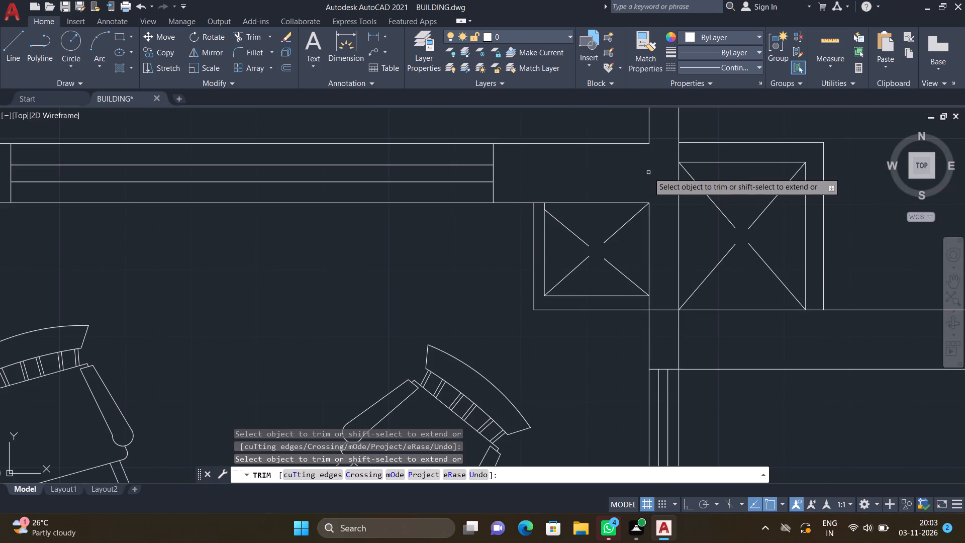
Trim the crossing lines where the balcony side wall meets the lower wall of the room below the kitchen.
scroll(648, 172, "down", 4)
scroll(659, 205, "up", 3)
scroll(604, 170, "up", 2)
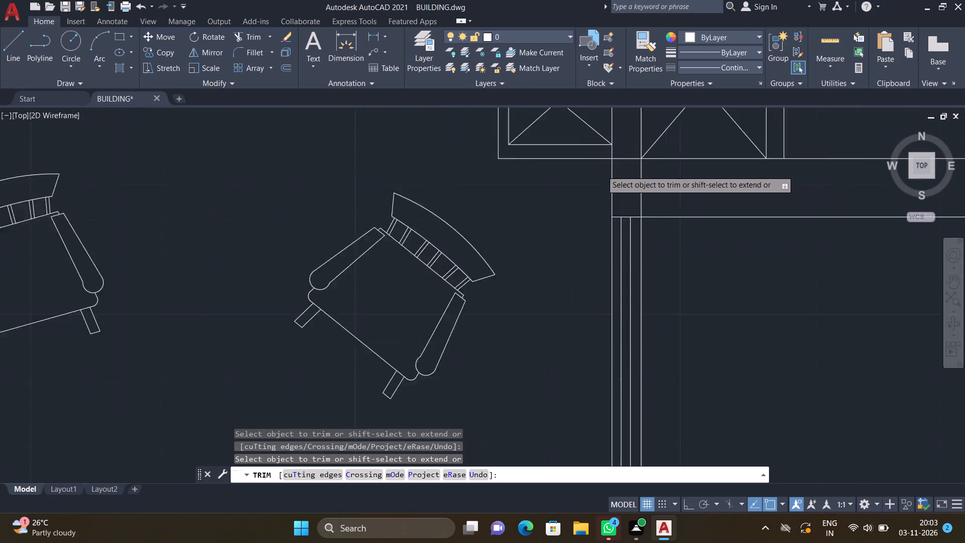
left_click(633, 153)
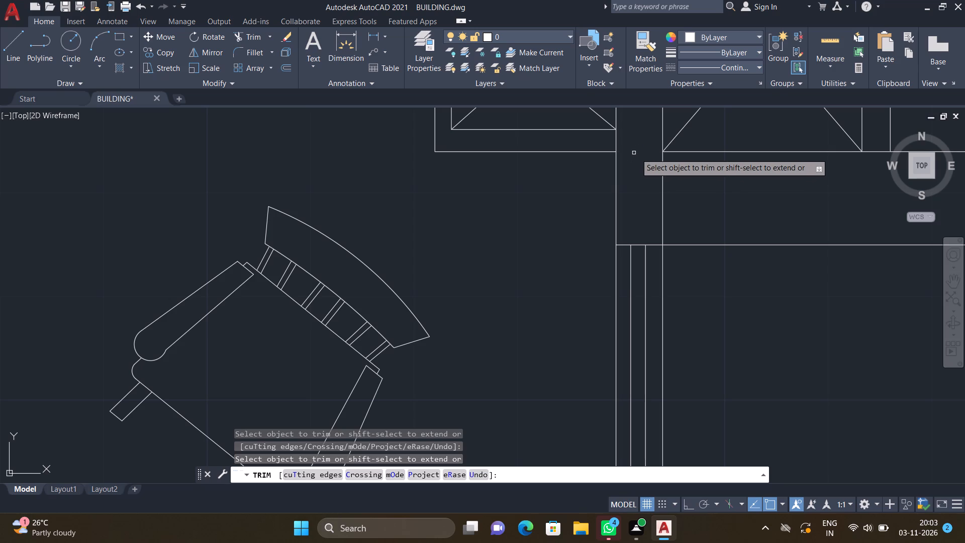
left_click(664, 191)
Trim the overlapping inner wall lines at the lower outer corner of the room below the kitchen.
scroll(650, 191, "down", 3)
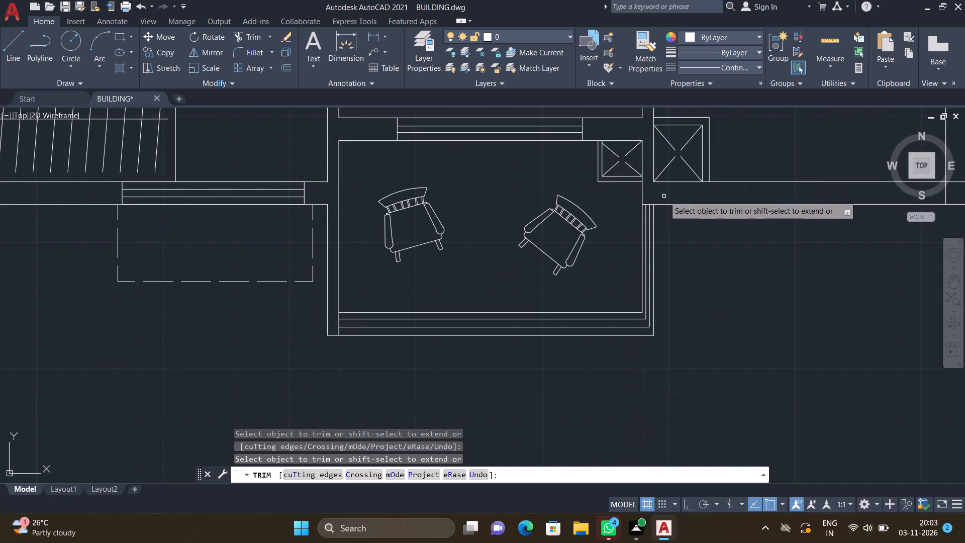
scroll(687, 212, "down", 4)
scroll(726, 217, "up", 2)
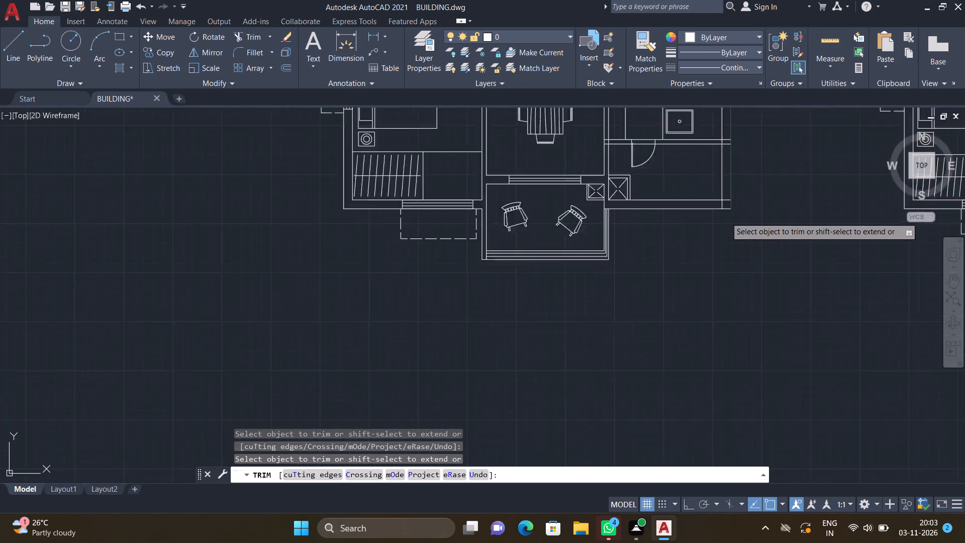
scroll(726, 217, "up", 4)
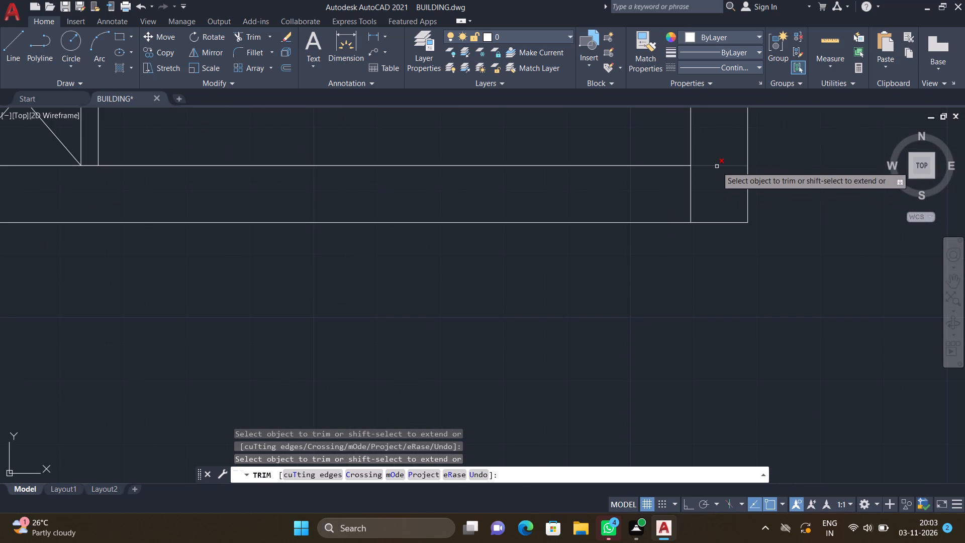
left_click(717, 166)
left_click(692, 192)
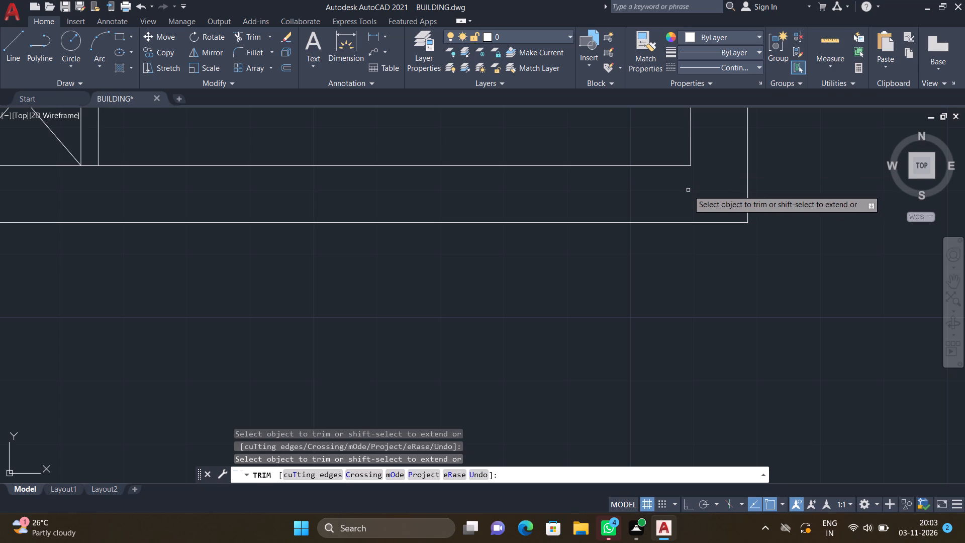
Trim the overlapping lines where the wall below the kitchen meets the flat's outer side wall.
scroll(665, 196, "down", 5)
scroll(666, 150, "up", 4)
scroll(635, 205, "up", 2)
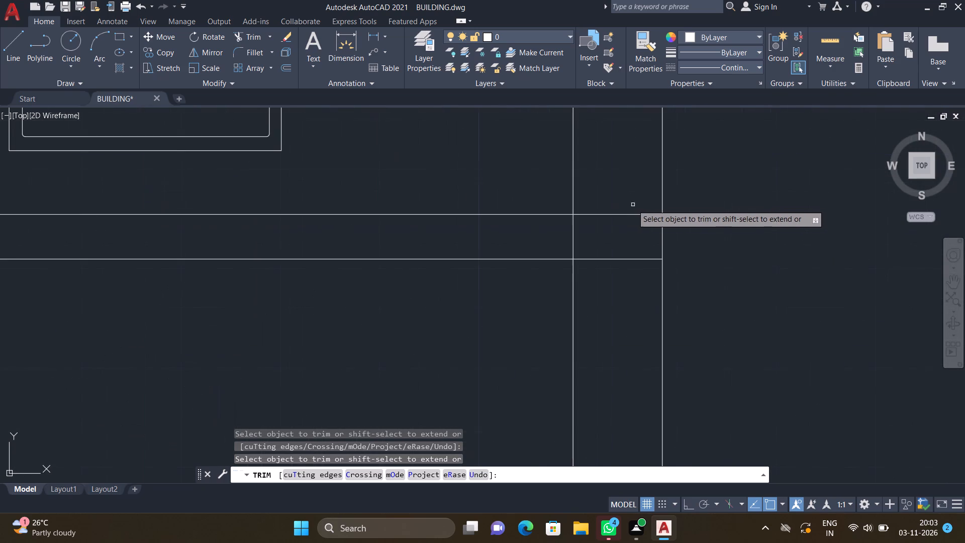
left_click(624, 214)
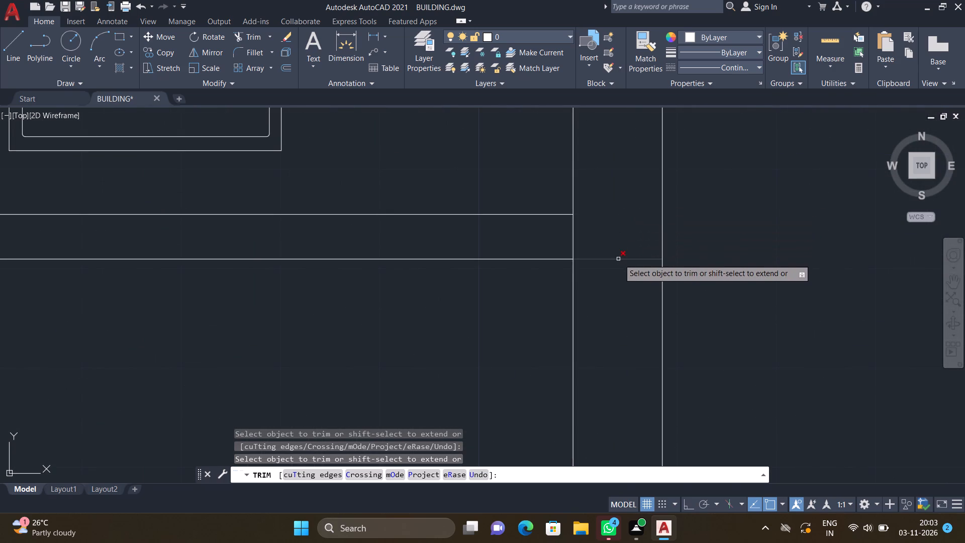
left_click(619, 259)
left_click(571, 233)
left_click(593, 233)
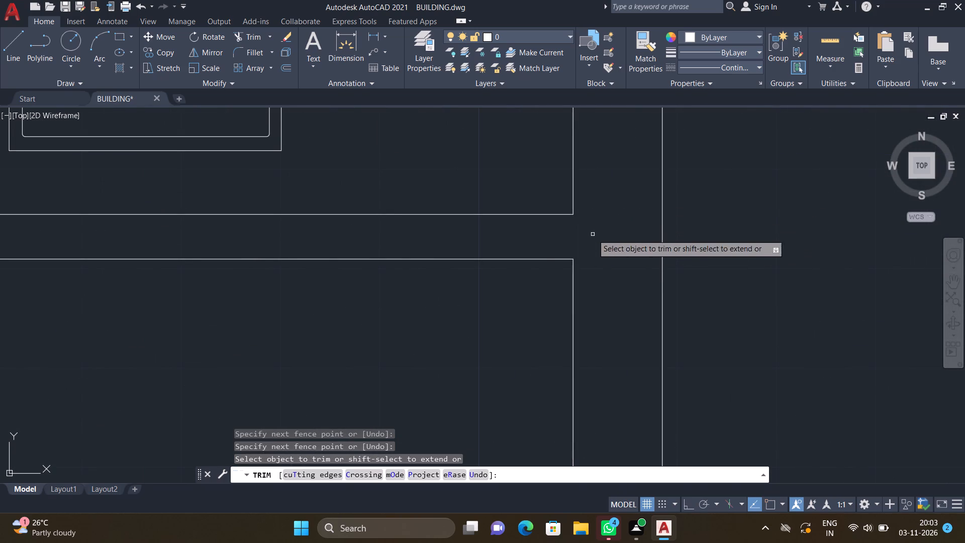
scroll(527, 249, "down", 5)
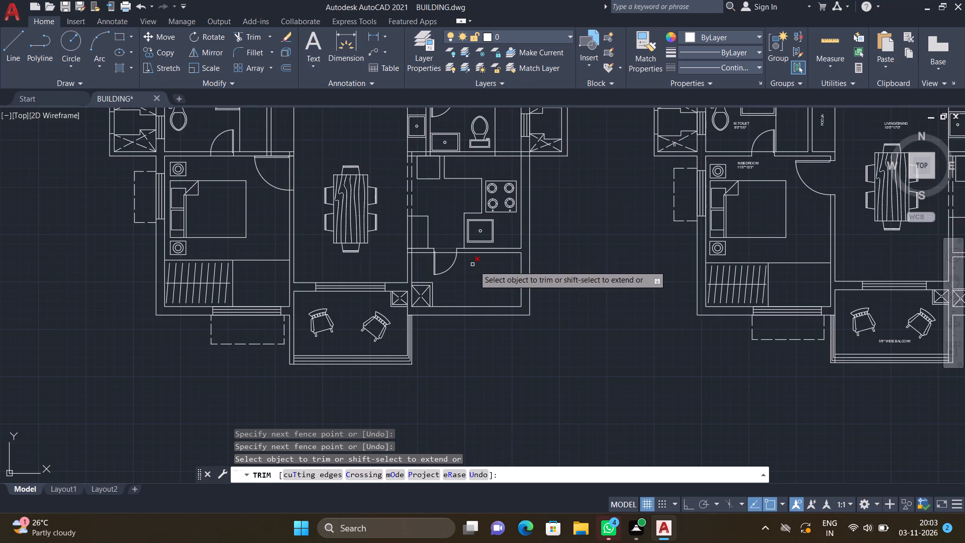
Trim the overlapping lines where the wall below the kitchen meets the dining area's side wall.
scroll(490, 278, "down", 1)
scroll(450, 268, "up", 4)
scroll(366, 211, "up", 2)
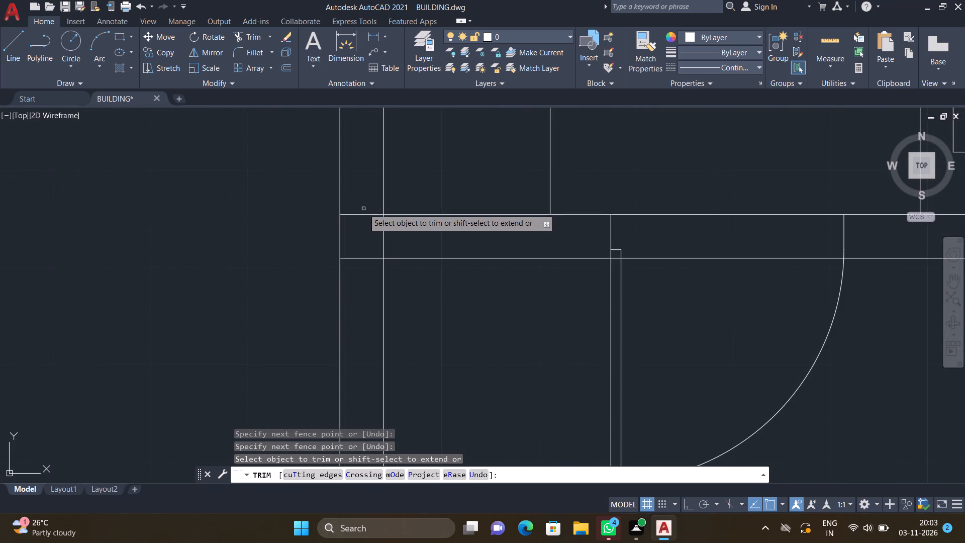
left_click(364, 215)
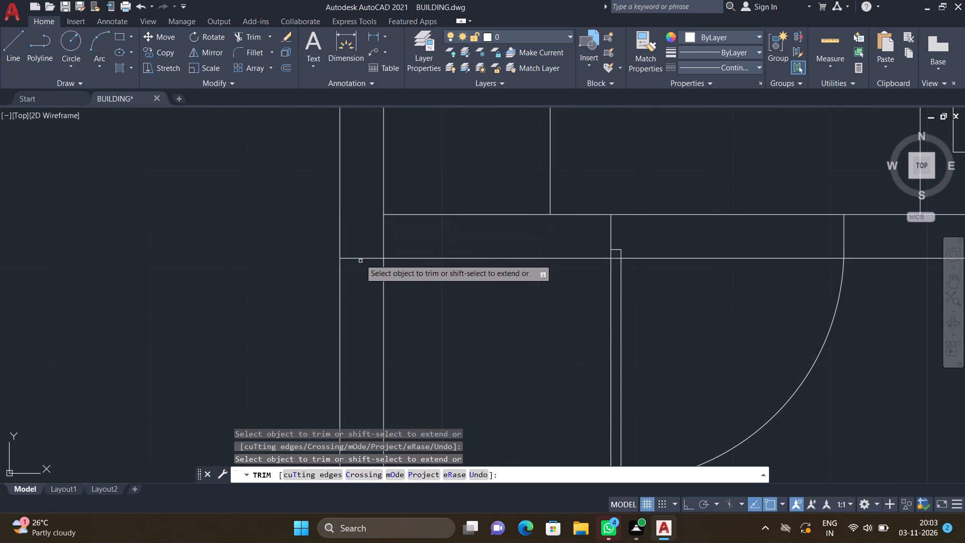
left_click_drag(359, 256, 363, 266)
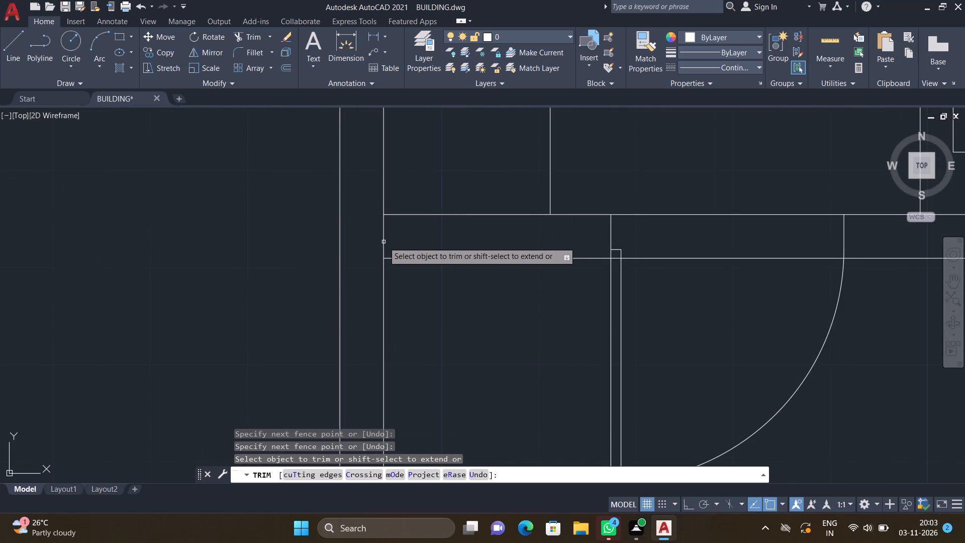
left_click(380, 238)
left_click(397, 239)
scroll(394, 242, "down", 4)
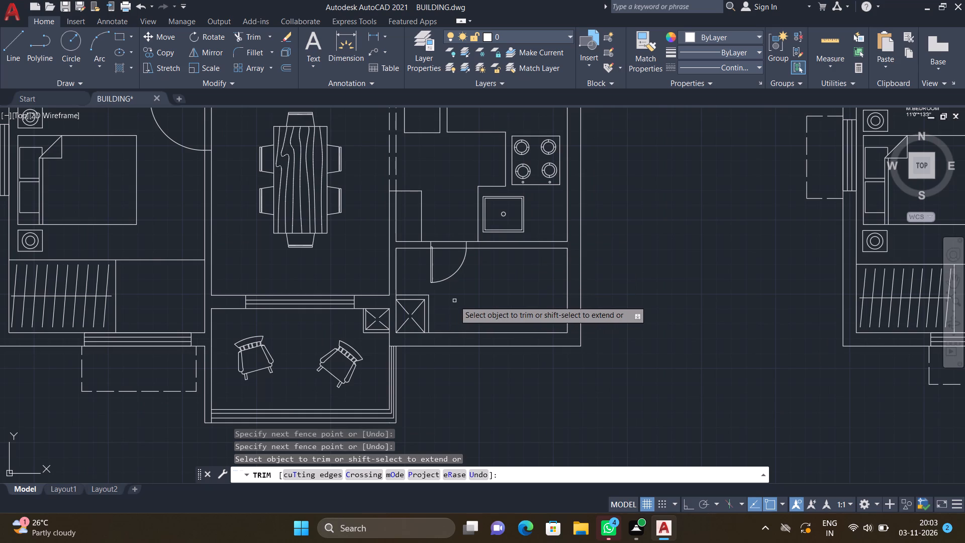
Trim the lower wall line running across the toilet doorway above the lower bedroom.
scroll(403, 352, "down", 2)
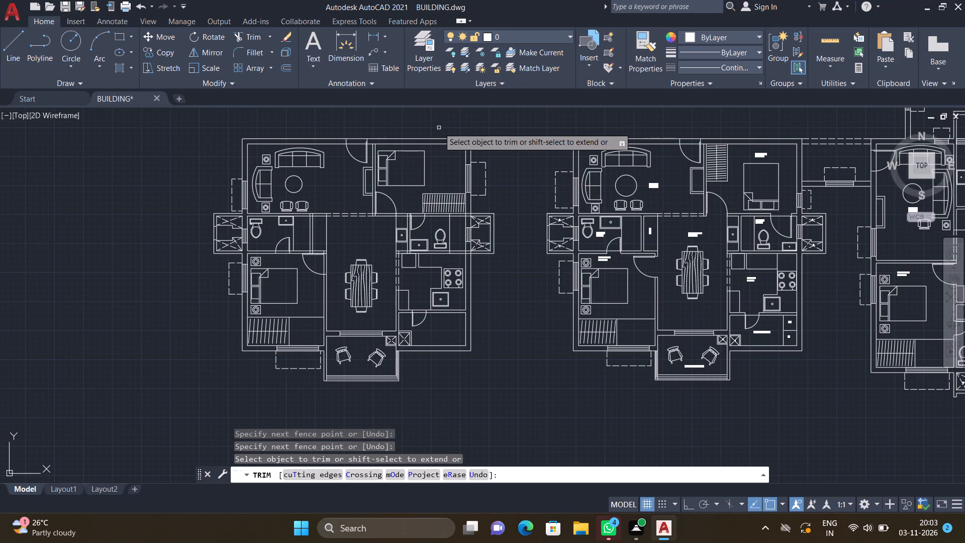
scroll(439, 128, "up", 1)
scroll(484, 148, "up", 3)
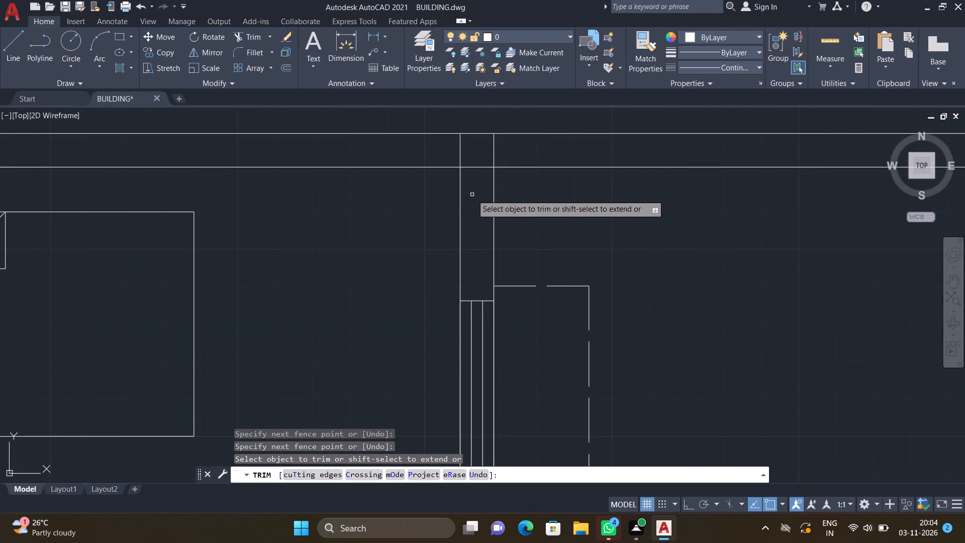
scroll(471, 196, "down", 4)
scroll(295, 354, "up", 2)
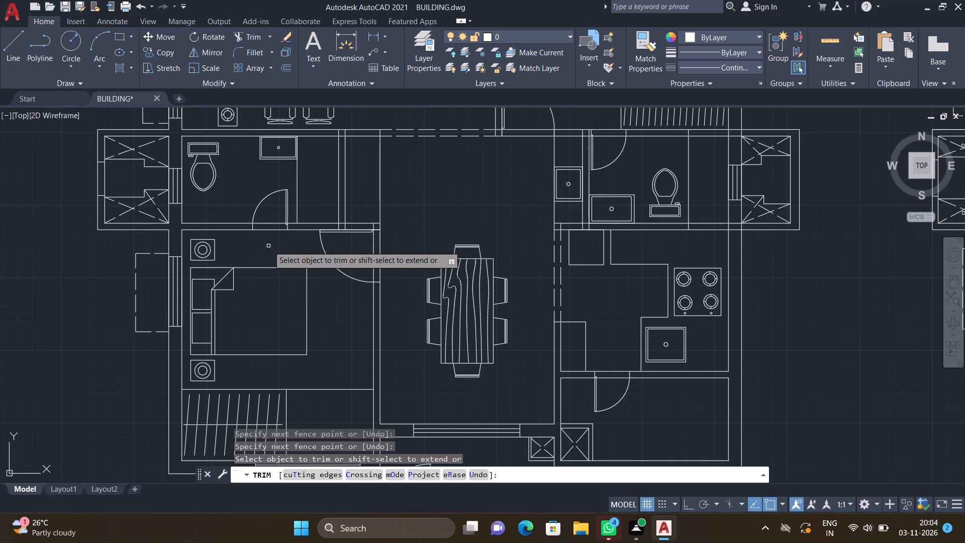
scroll(269, 250, "down", 1)
scroll(263, 236, "up", 2)
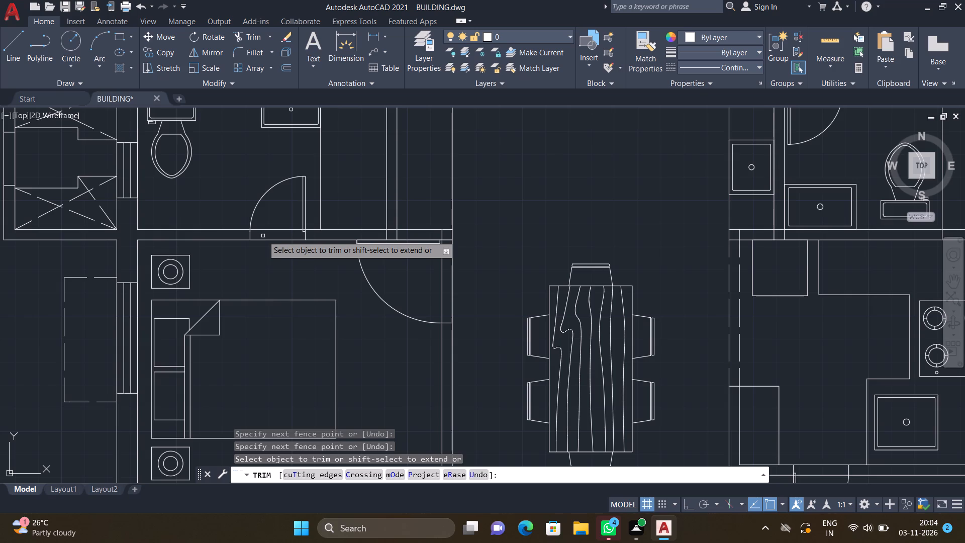
scroll(265, 247, "down", 1)
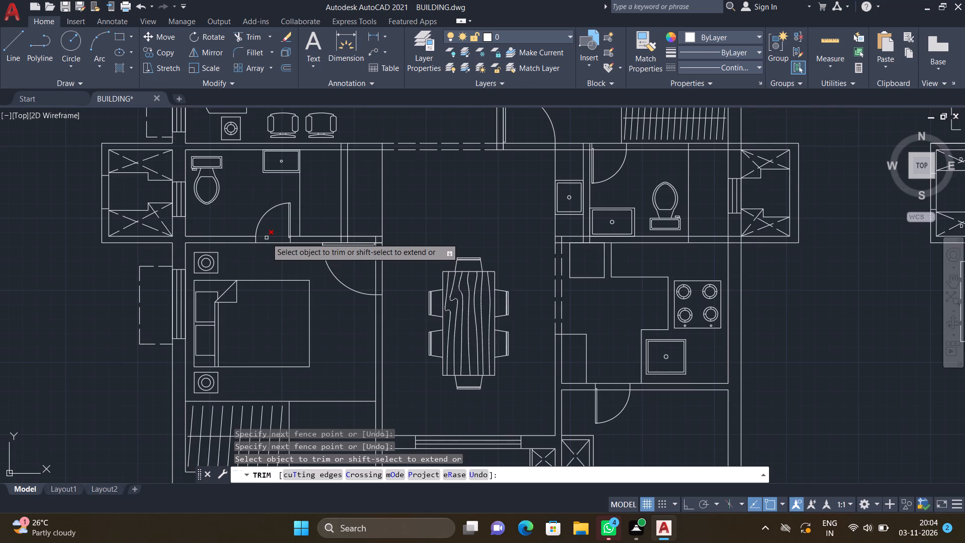
scroll(267, 241, "down", 1)
scroll(267, 239, "up", 1)
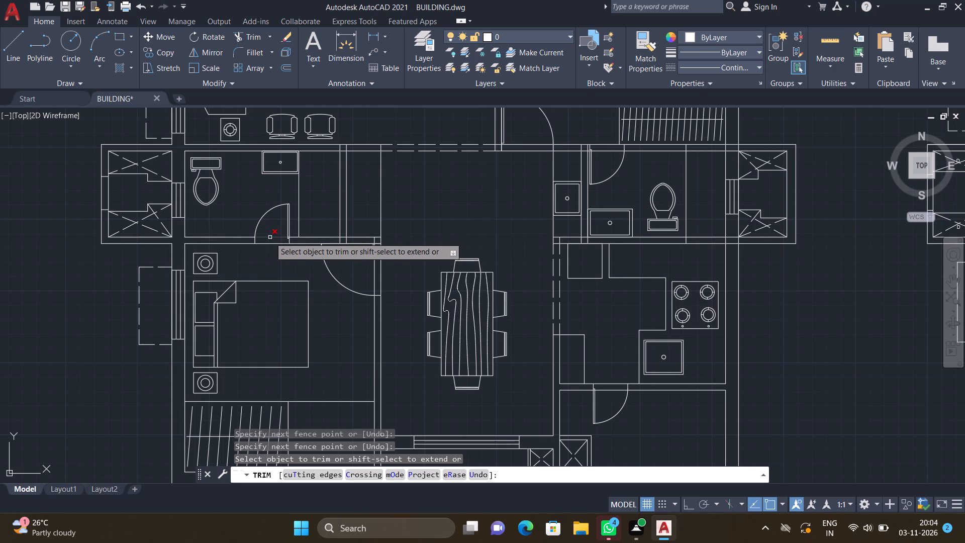
scroll(269, 228, "up", 2)
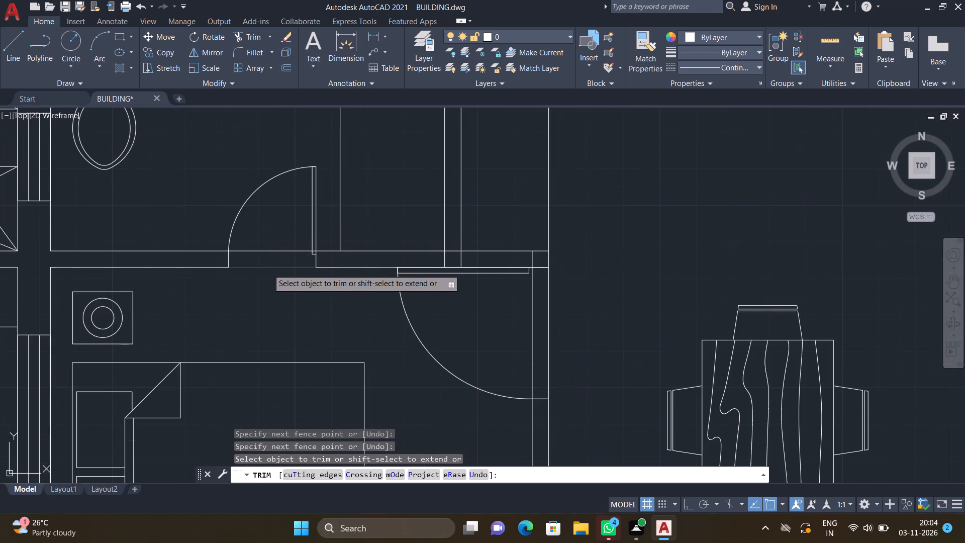
left_click(268, 269)
scroll(268, 268, "down", 4)
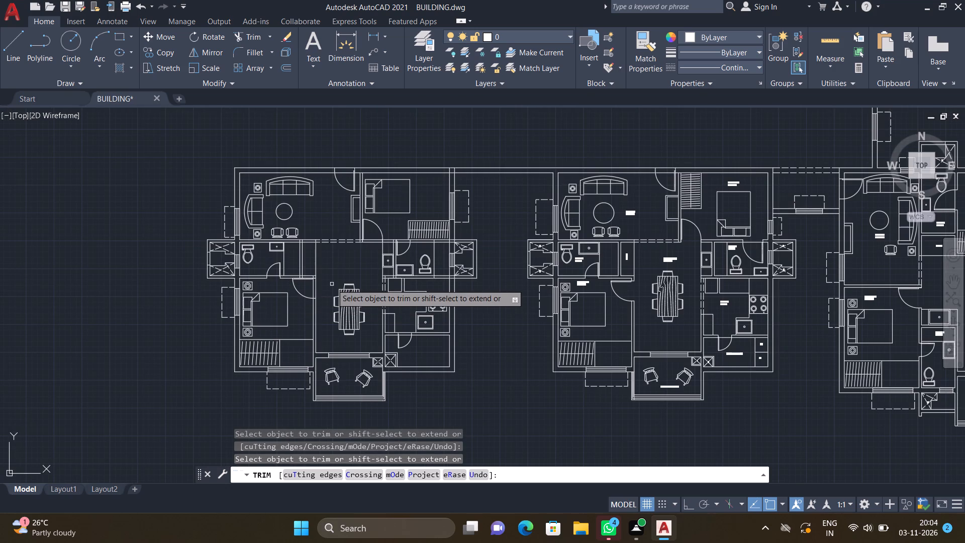
Trim both side wall lines across the lower bedroom doorway and the leftover line crossing the wall corner beside it.
scroll(323, 291, "up", 3)
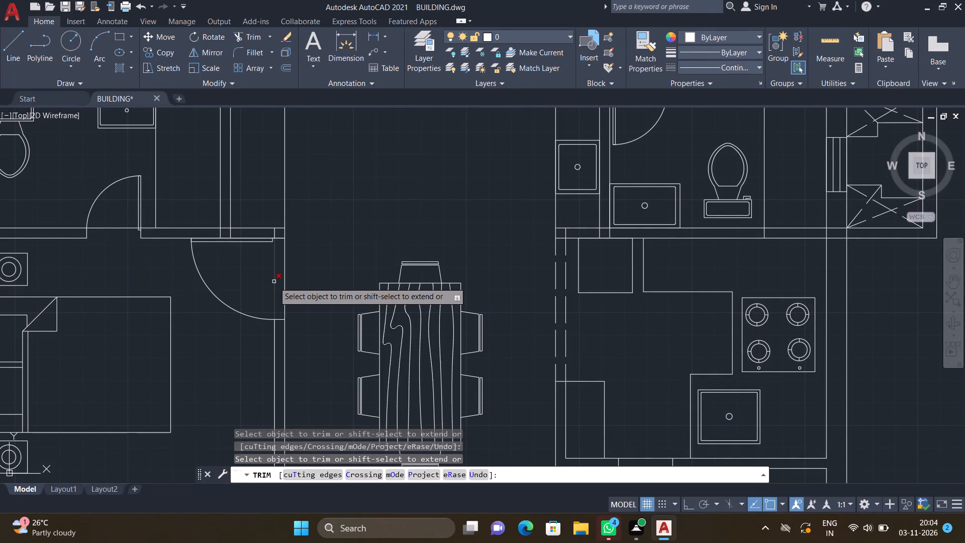
left_click(275, 283)
left_click(286, 288)
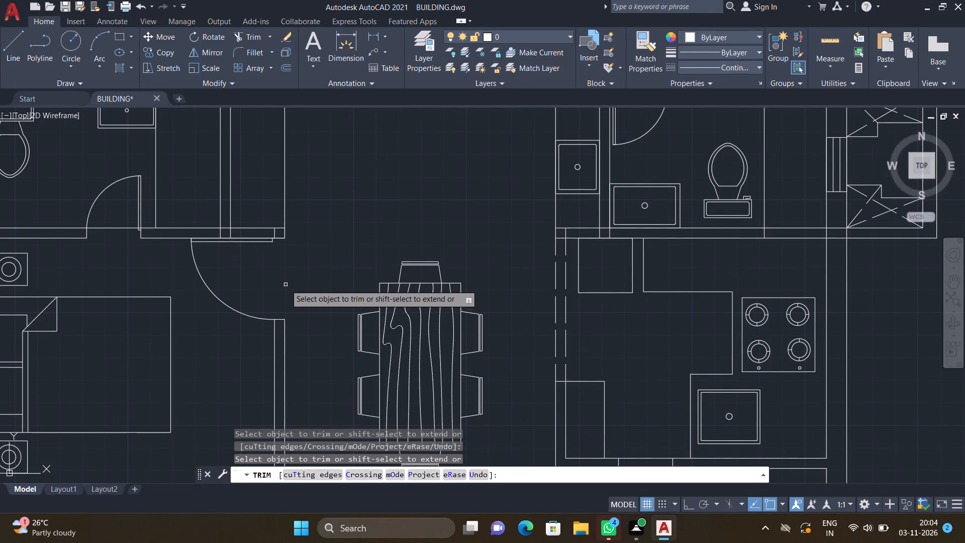
scroll(285, 284, "down", 2)
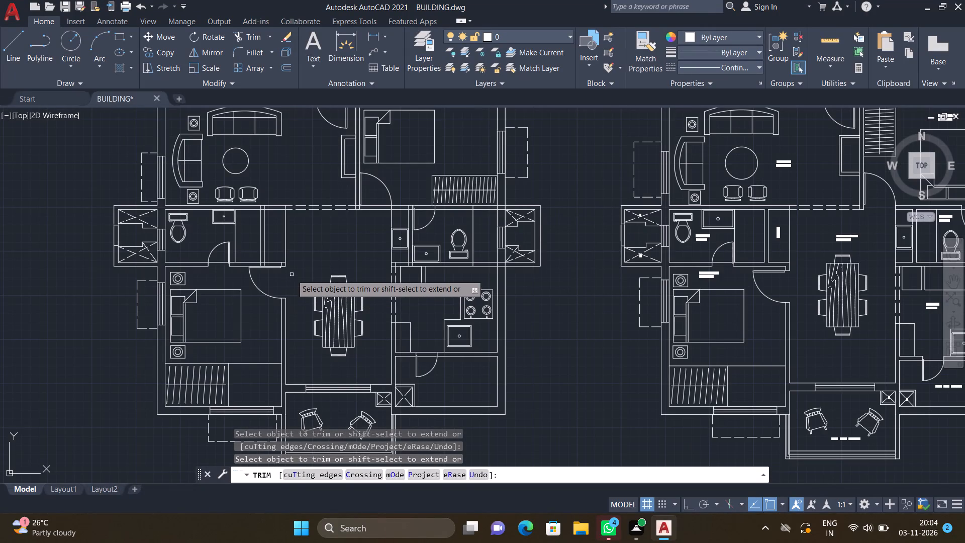
scroll(288, 268, "up", 4)
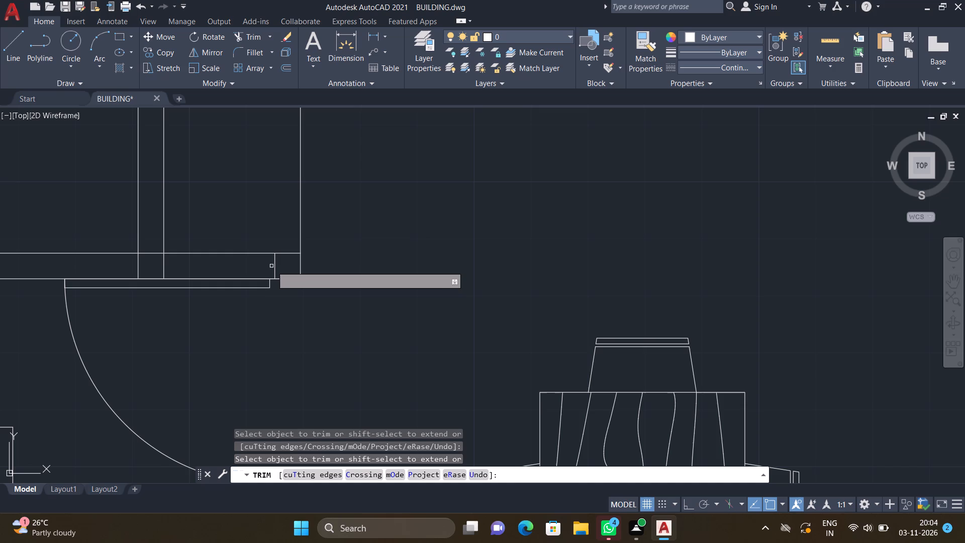
left_click(274, 266)
scroll(232, 265, "down", 3)
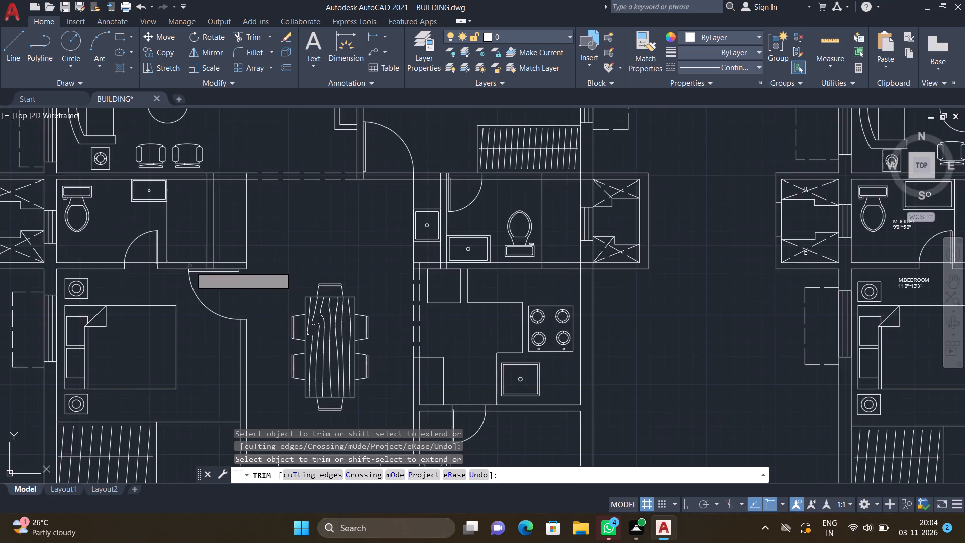
Trim the crossing lines where the partition beside the toilet meets the wall above the lower bedroom.
scroll(194, 260, "up", 3)
scroll(238, 282, "up", 3)
left_click_drag(219, 276, 348, 283)
left_click_drag(284, 203, 293, 239)
scroll(288, 242, "down", 3)
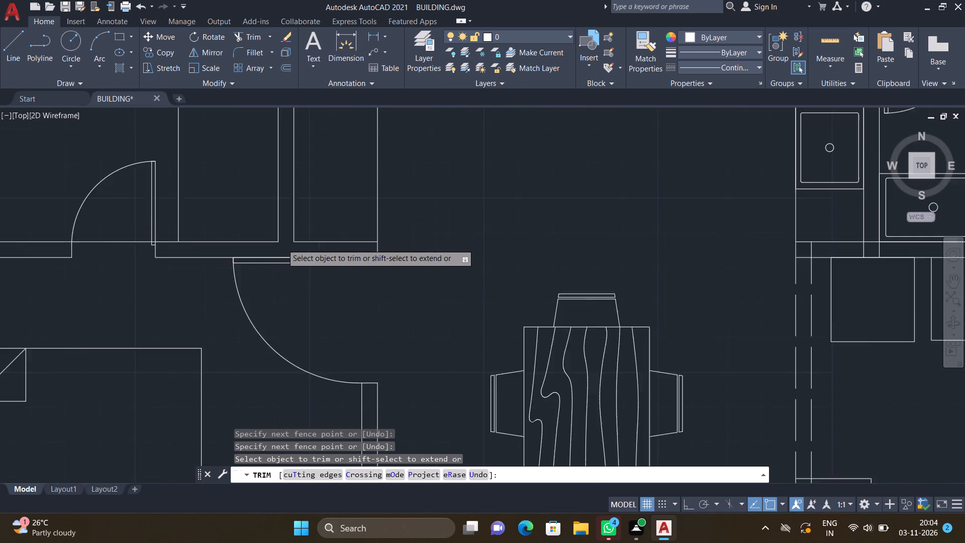
Trim the crossing lines where the same toilet partition meets the wall below the living room.
scroll(281, 245, "down", 2)
scroll(179, 250, "down", 2)
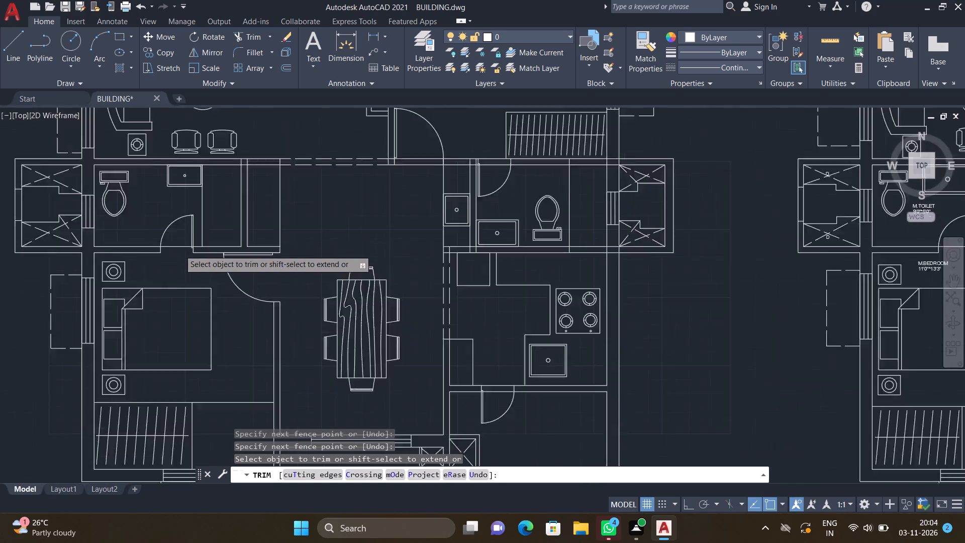
scroll(217, 194, "up", 5)
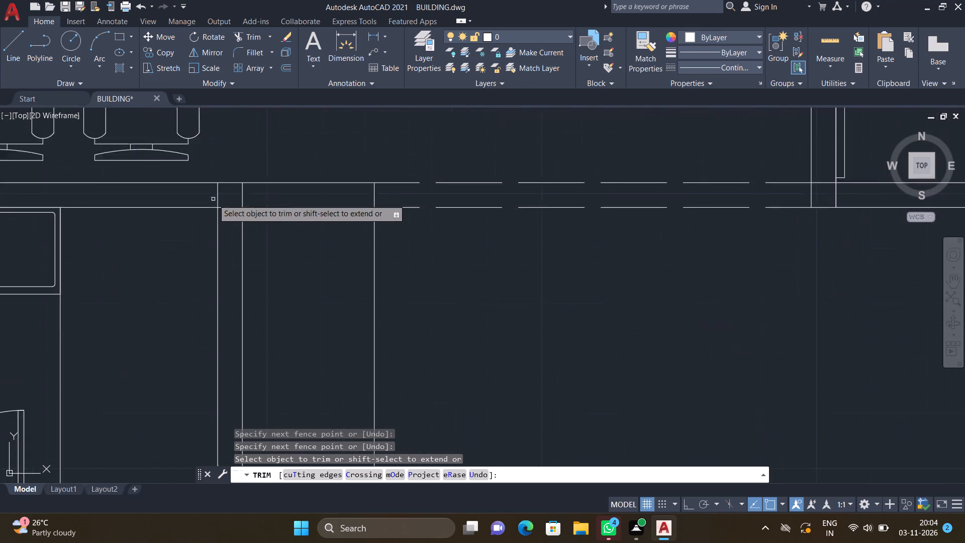
scroll(213, 199, "up", 1)
double_click(218, 197)
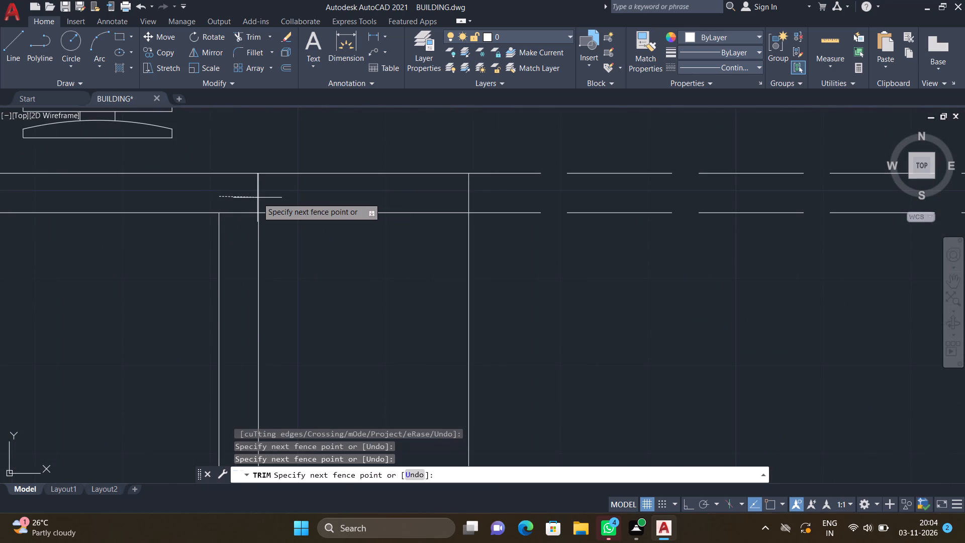
double_click(262, 198)
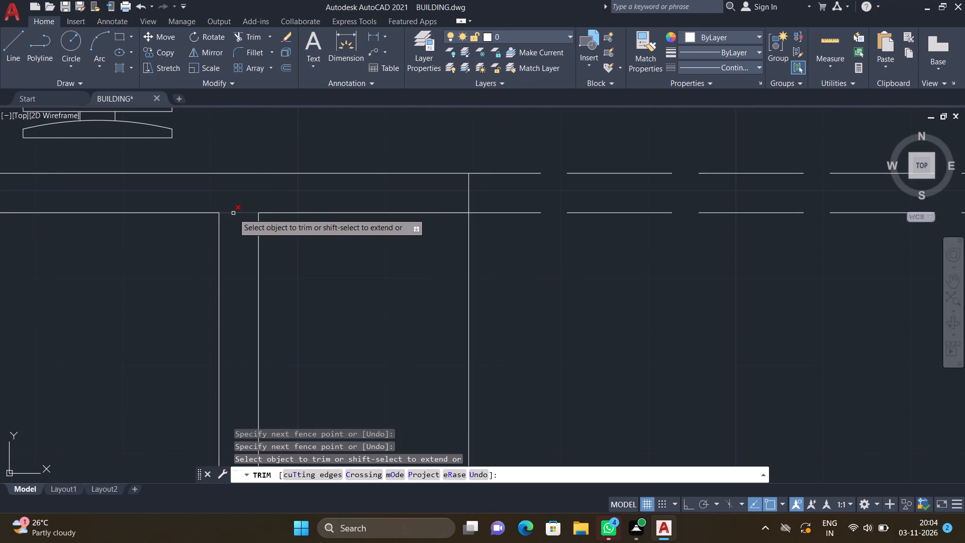
left_click(233, 213)
Trim the two wall lines running across the upper bedroom's doorway.
scroll(274, 212, "down", 4)
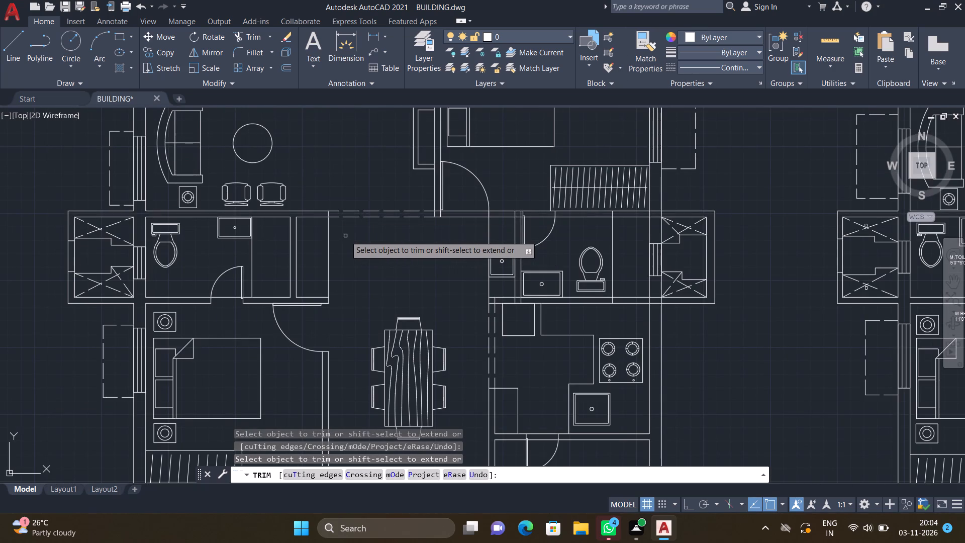
scroll(338, 238, "down", 1)
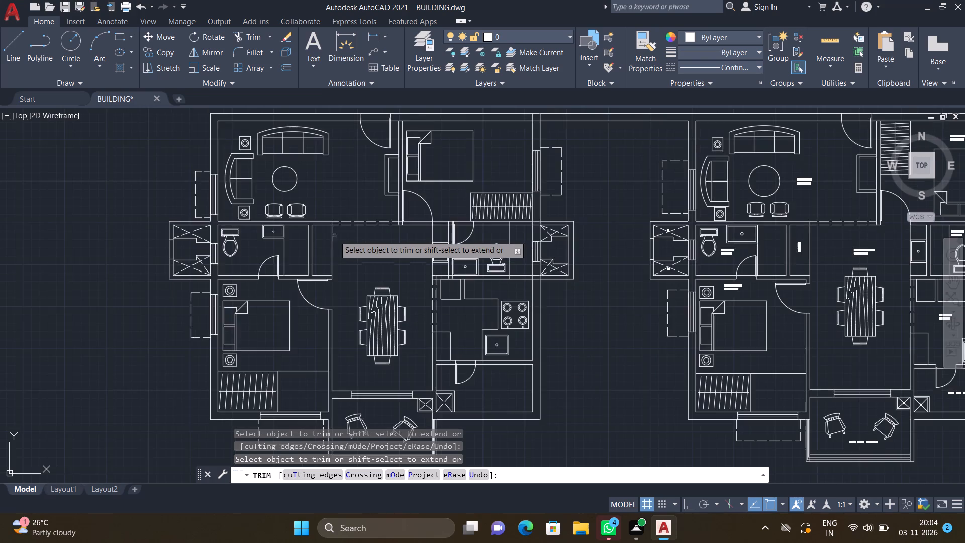
scroll(321, 216, "up", 3)
scroll(301, 311, "down", 2)
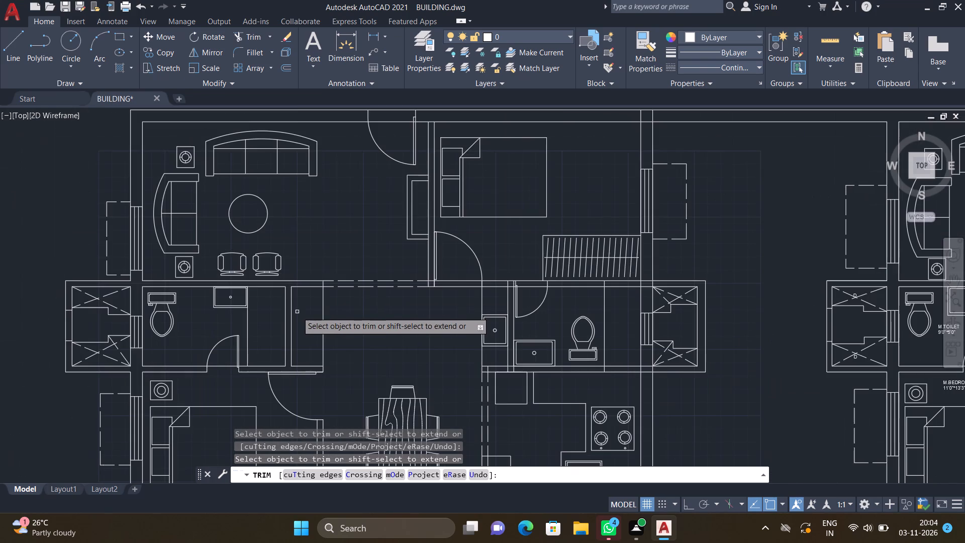
scroll(231, 386, "up", 2)
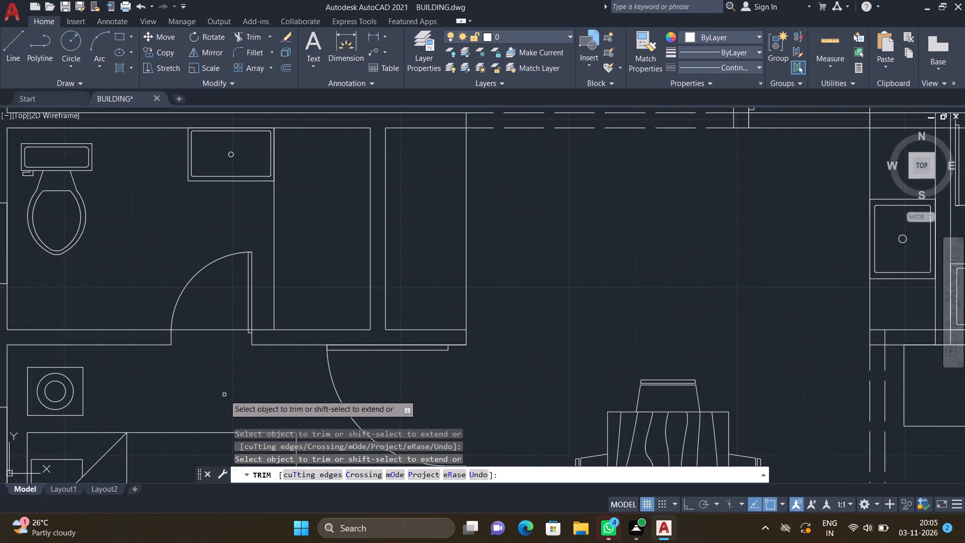
scroll(224, 395, "down", 4)
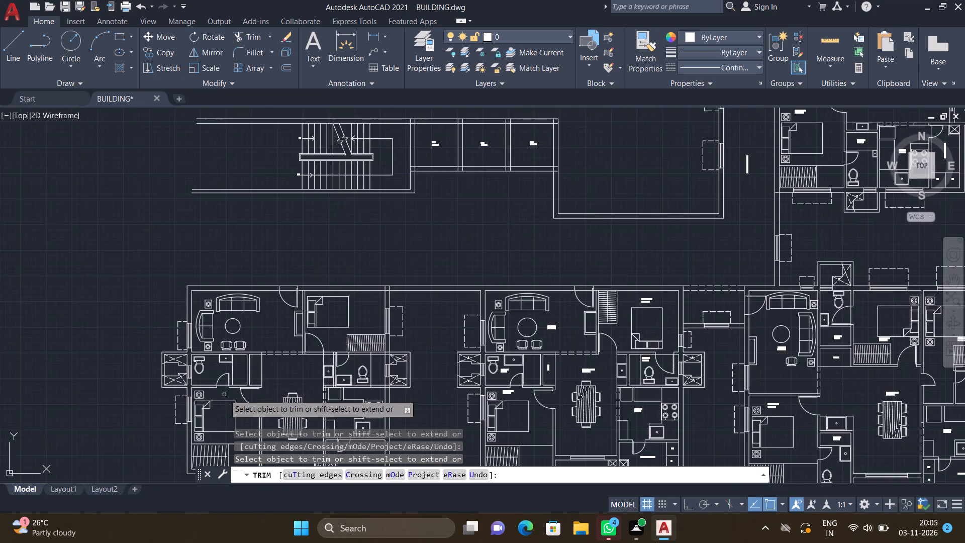
scroll(228, 392, "up", 3)
scroll(473, 337, "down", 1)
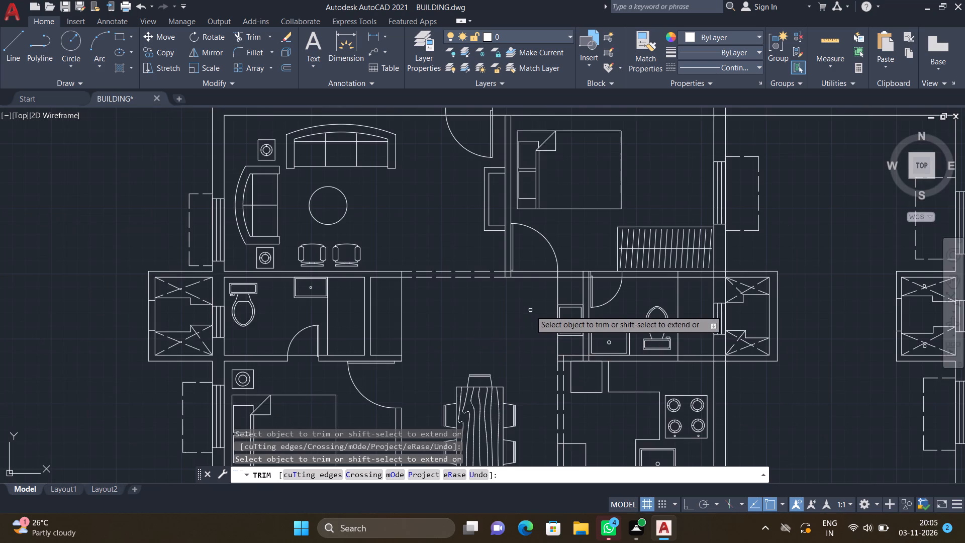
scroll(425, 286, "down", 3)
scroll(449, 284, "up", 4)
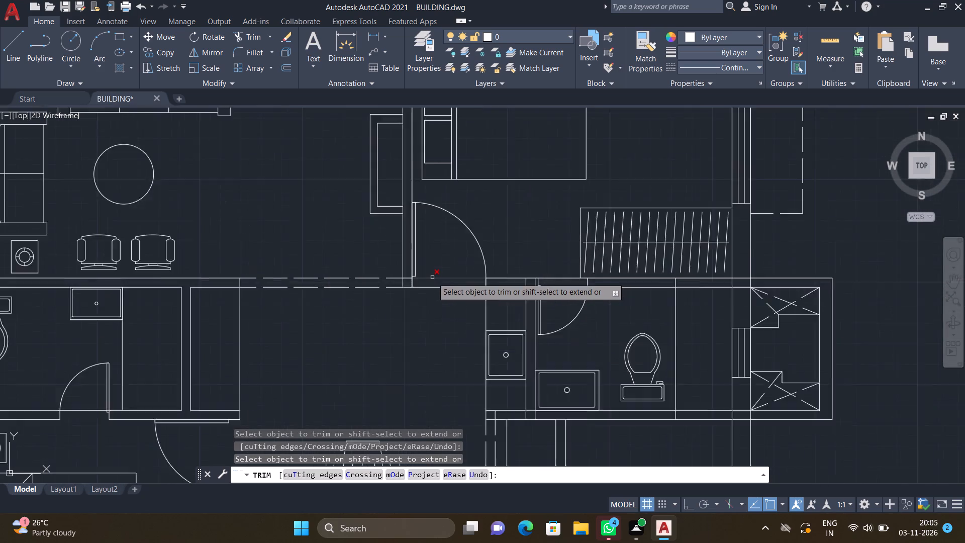
scroll(432, 278, "up", 1)
left_click_drag(441, 264, 436, 290)
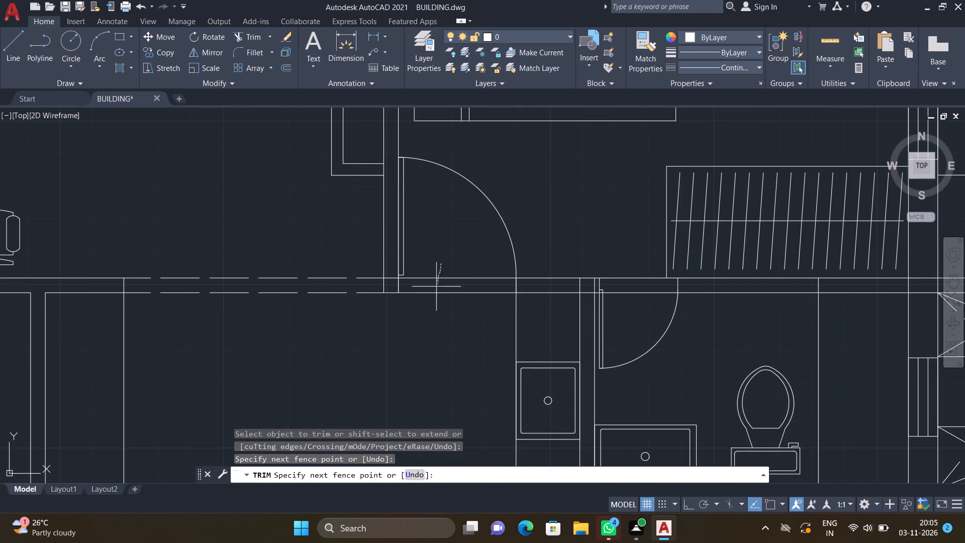
left_click_drag(436, 290, 433, 318)
Trim the leftover line crossing the wall corner beside the upper bedroom's doorway.
scroll(388, 282, "up", 2)
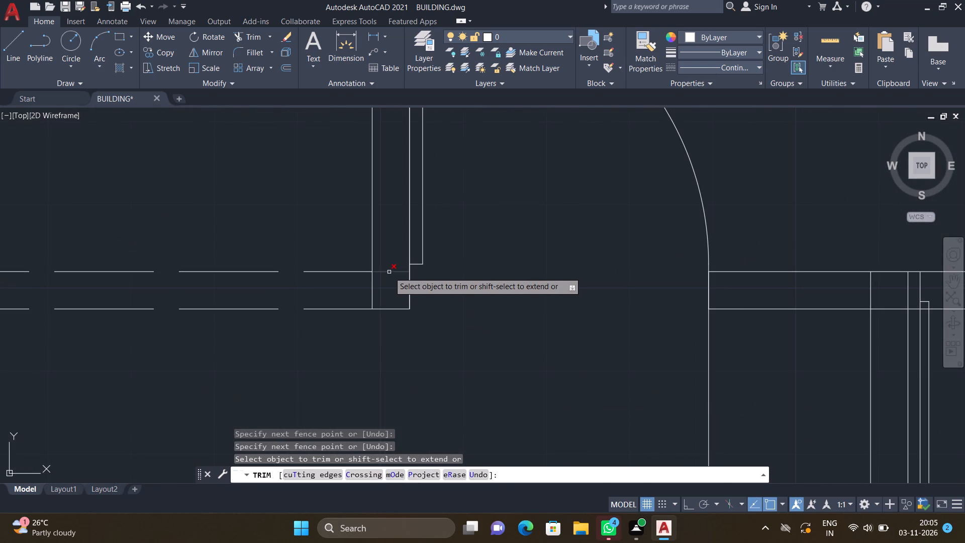
left_click(389, 272)
scroll(412, 269, "down", 2)
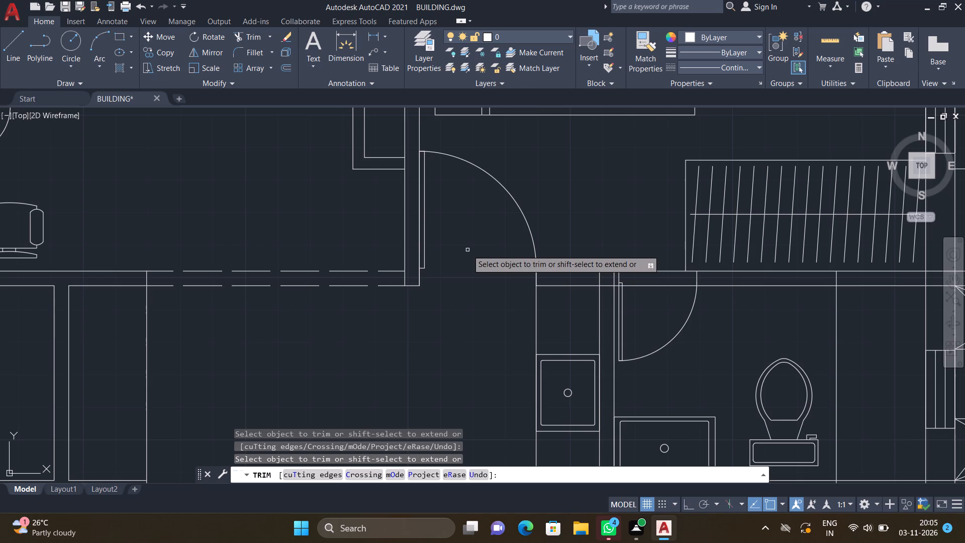
Trim the crossing lines where the upper bedroom's window-side wall meets the long top wall.
scroll(466, 249, "down", 4)
scroll(501, 270, "up", 1)
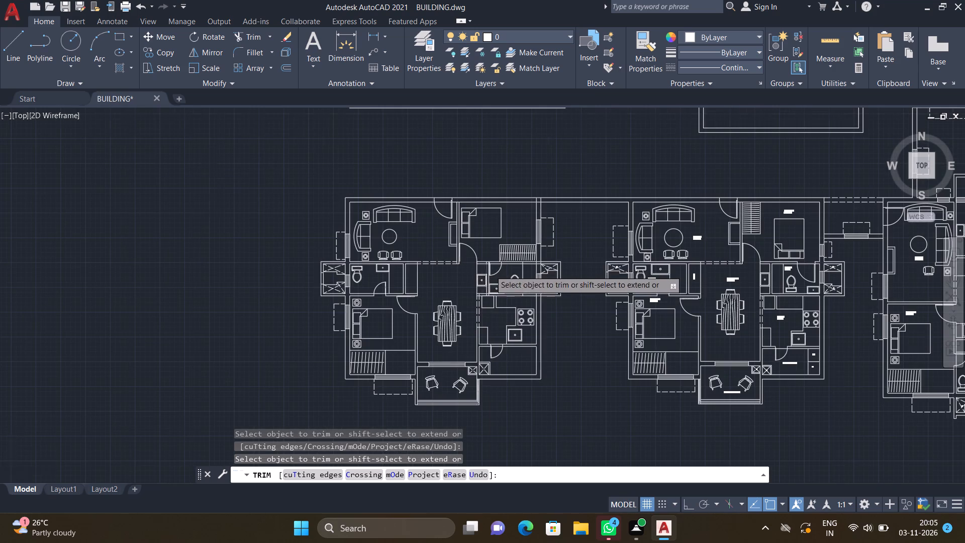
scroll(517, 267, "up", 1)
scroll(411, 237, "down", 1)
scroll(511, 148, "up", 1)
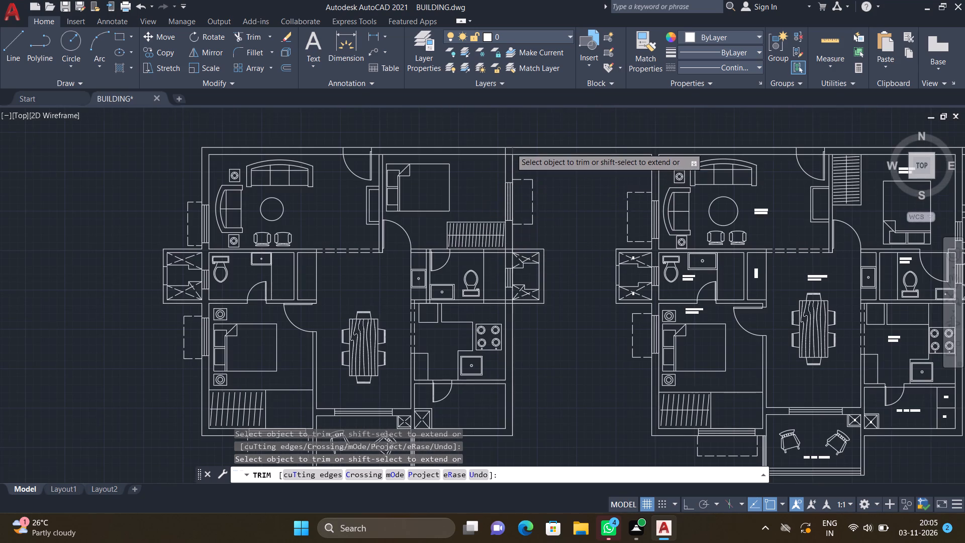
scroll(501, 153, "up", 2)
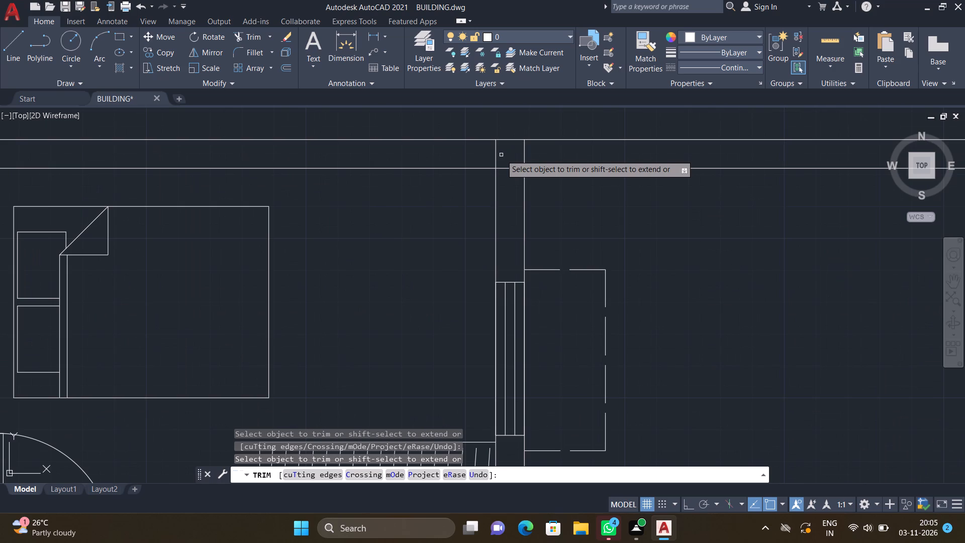
left_click_drag(488, 153, 531, 153)
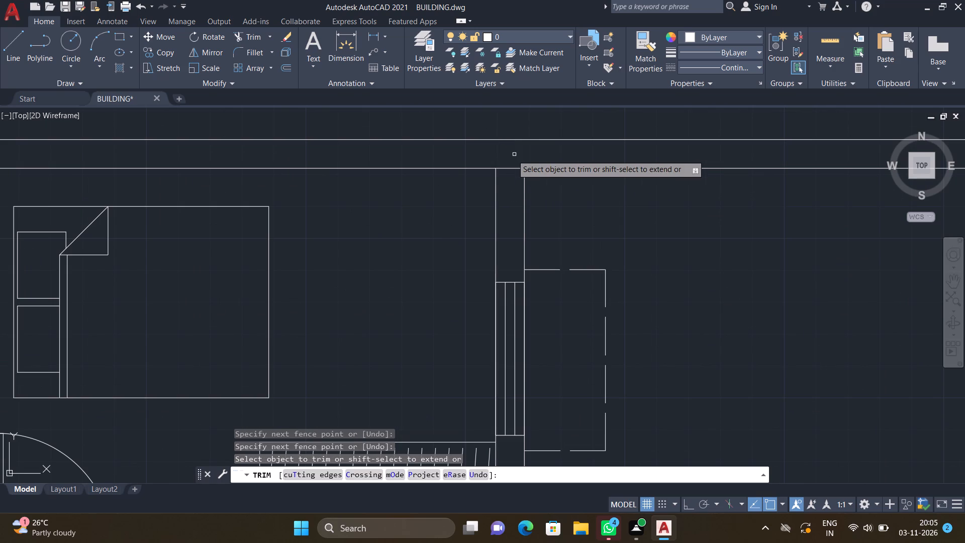
left_click(508, 170)
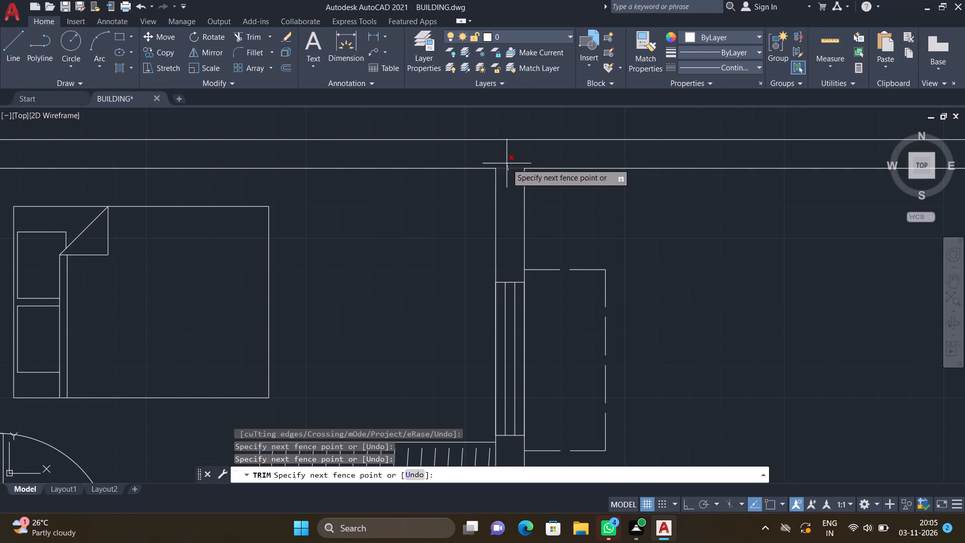
left_click(507, 163)
Trim the four crossing lines where the window-side wall meets the wall between the upper bedroom's wardrobe and the toilet.
scroll(502, 169, "down", 4)
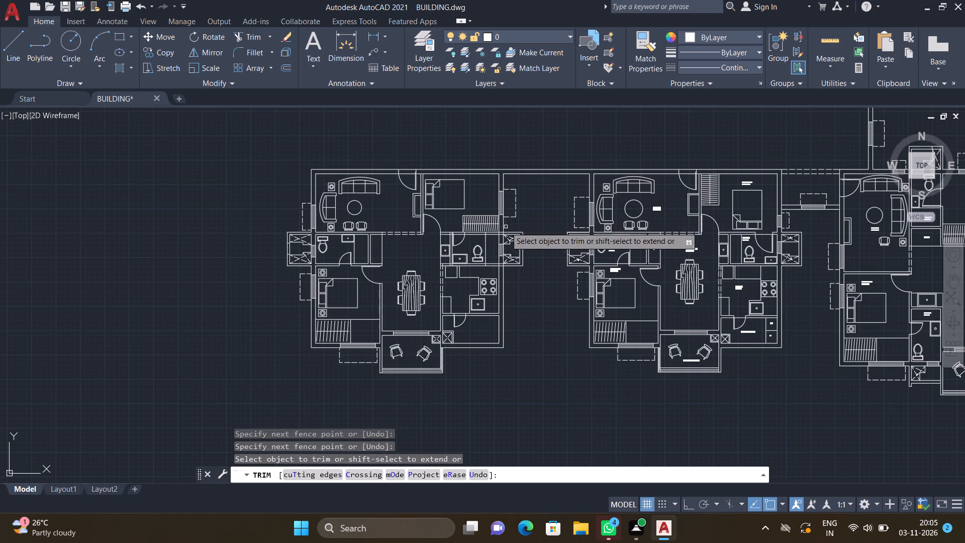
scroll(503, 230, "up", 6)
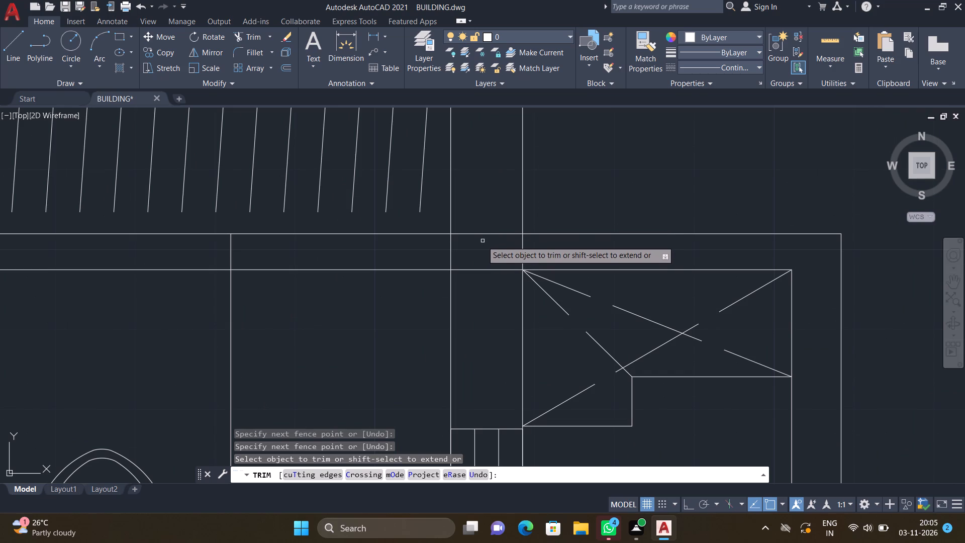
left_click_drag(477, 214, 482, 291)
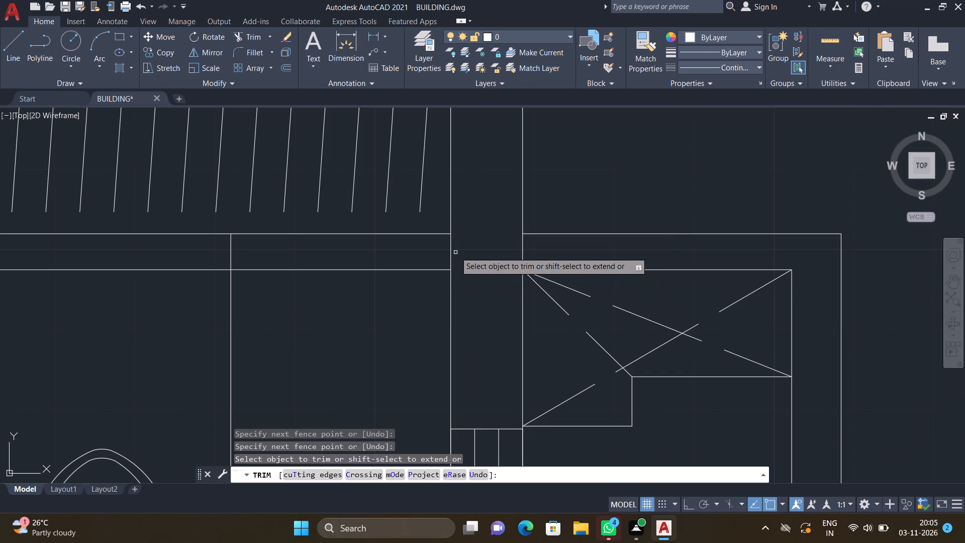
left_click(452, 248)
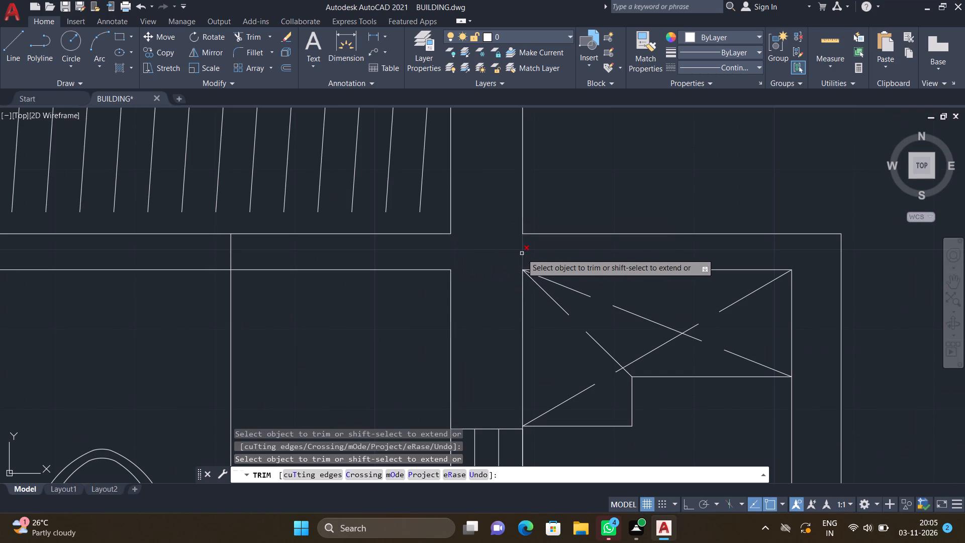
left_click(522, 253)
Trim the four crossing lines where the window-side wall meets the wall between the toilet and the kitchen.
scroll(498, 248, "down", 4)
scroll(494, 367, "up", 2)
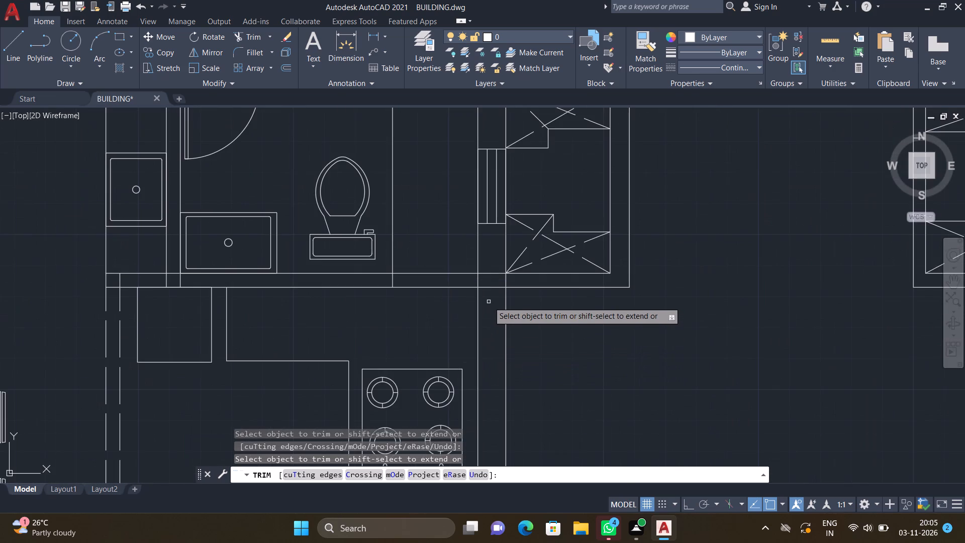
scroll(491, 273, "up", 3)
left_click_drag(485, 250, 488, 364)
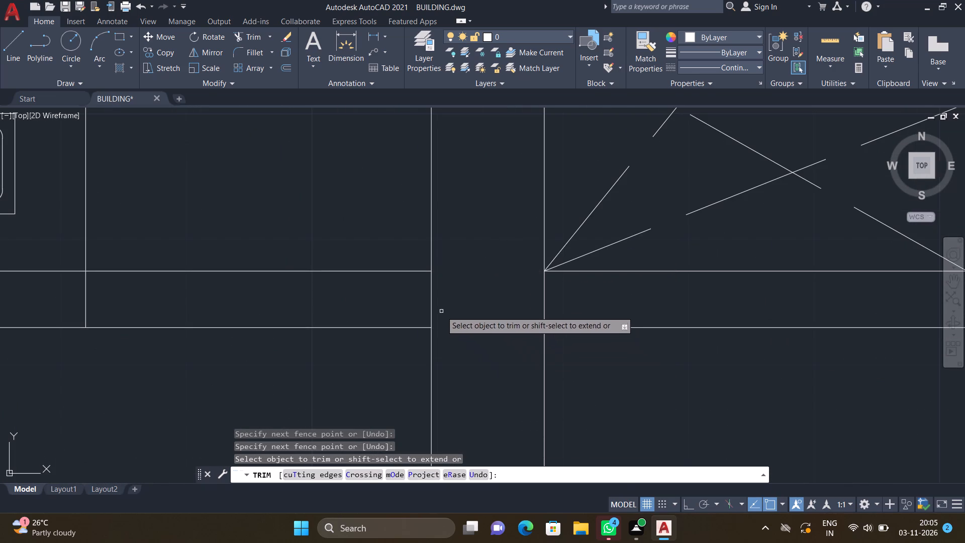
left_click(432, 298)
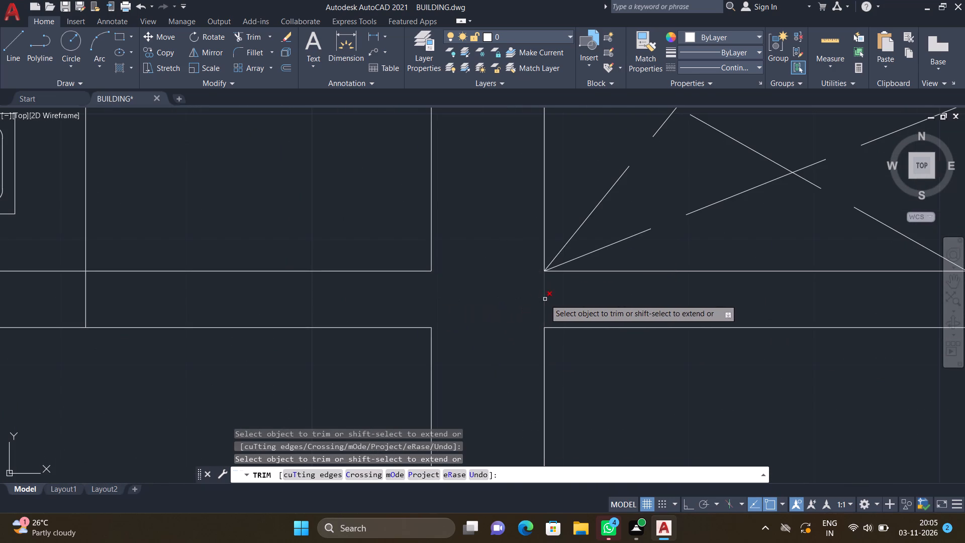
left_click(545, 299)
Trim the upper wall line running across the doorway between the upper bedroom and its toilet.
scroll(512, 303, "down", 5)
scroll(472, 413, "down", 4)
scroll(474, 442, "up", 4)
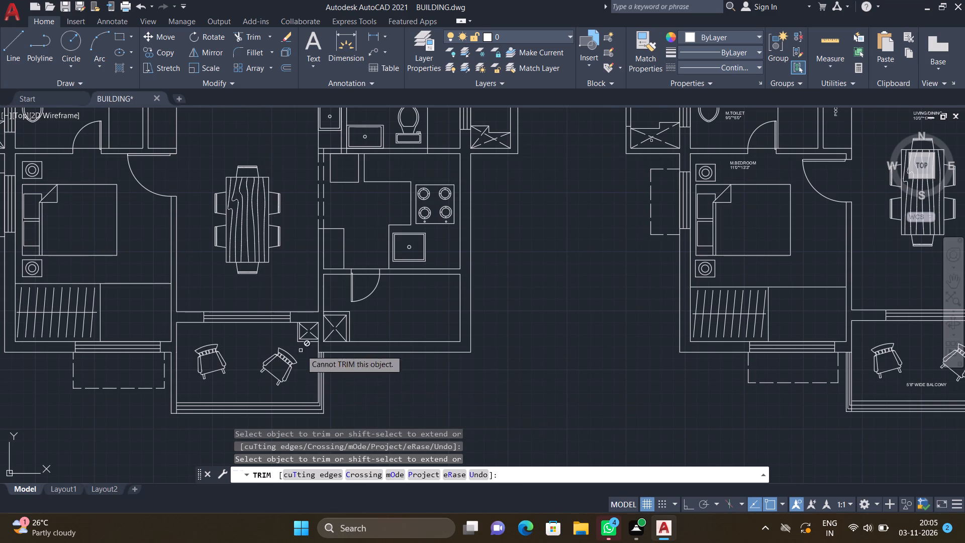
scroll(318, 311, "down", 3)
scroll(236, 231, "up", 2)
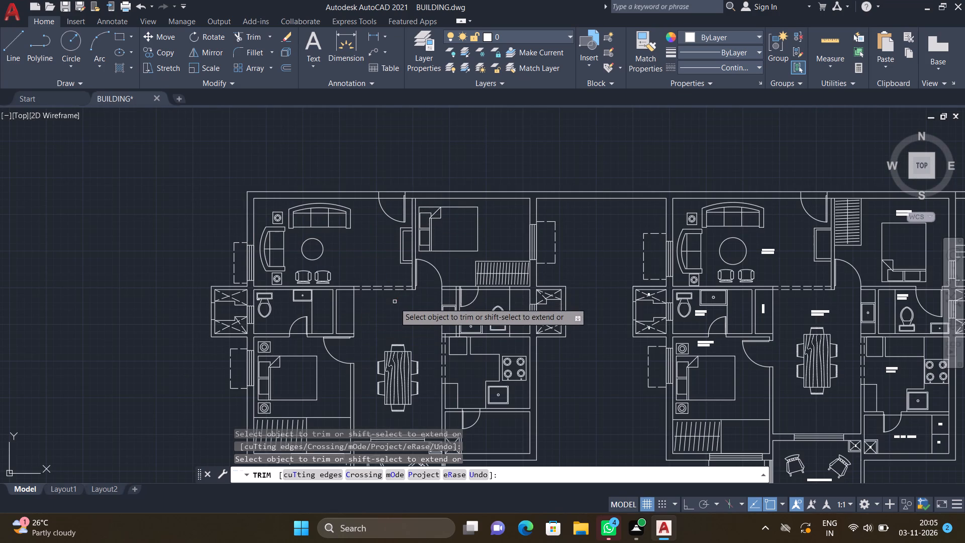
scroll(418, 287, "up", 2)
scroll(475, 290, "down", 2)
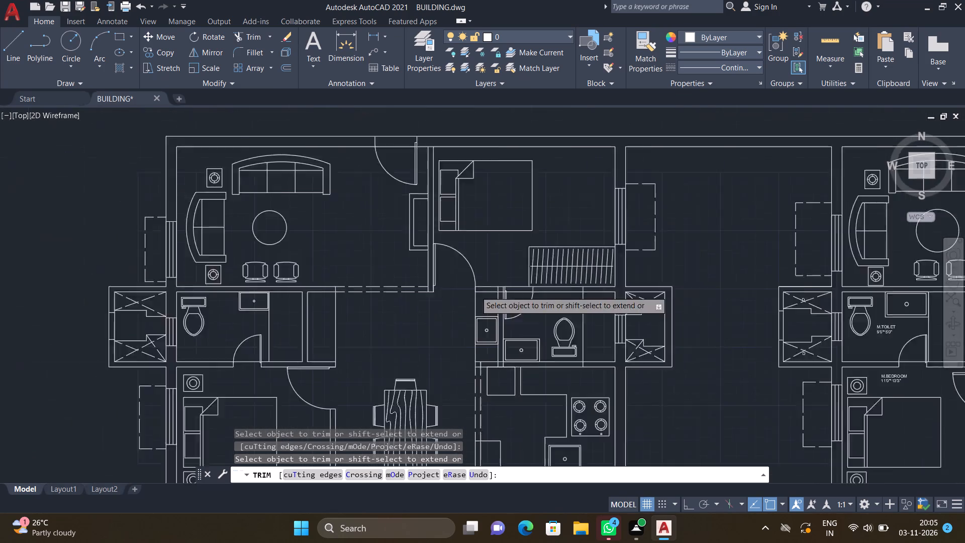
scroll(509, 284, "up", 3)
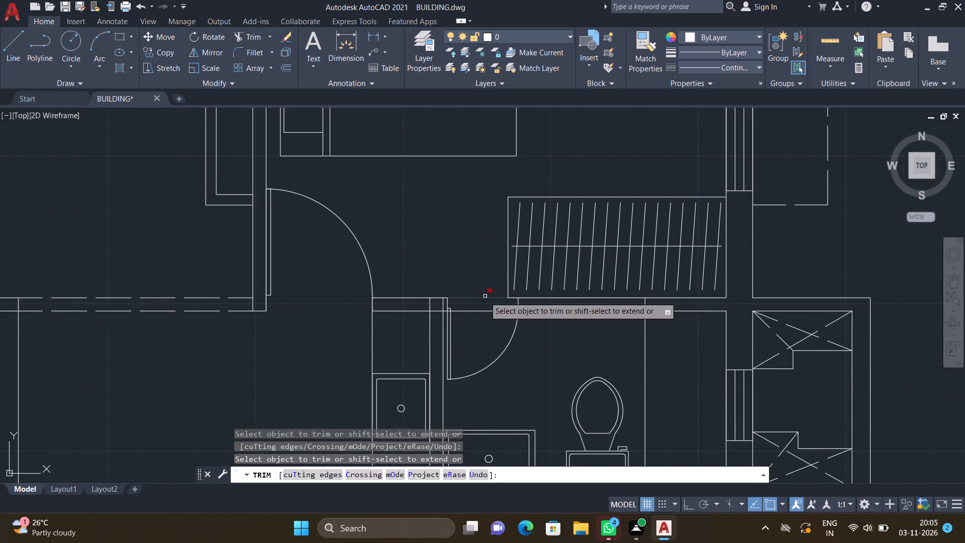
left_click(482, 297)
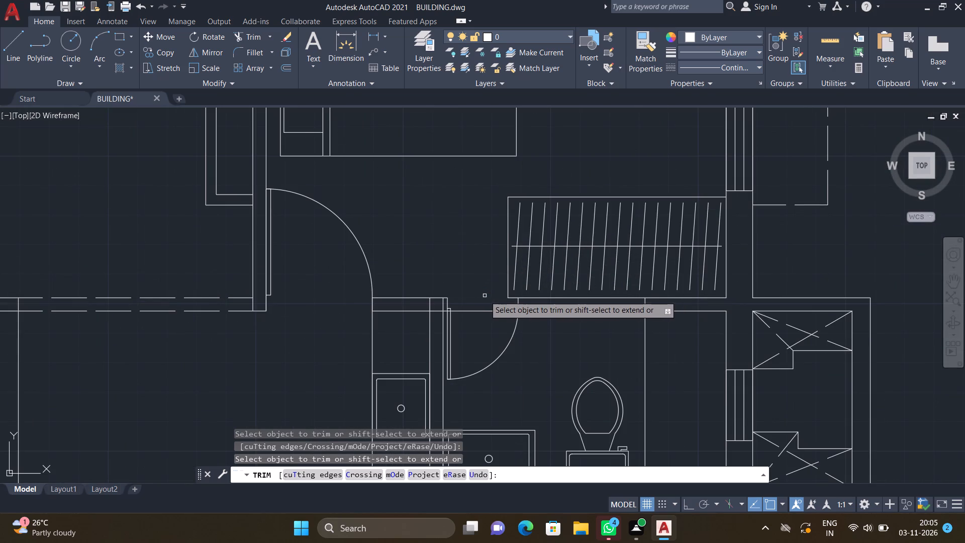
Trim the upper wall line running across the doorway between the kitchen and the small room below it.
scroll(484, 296, "down", 3)
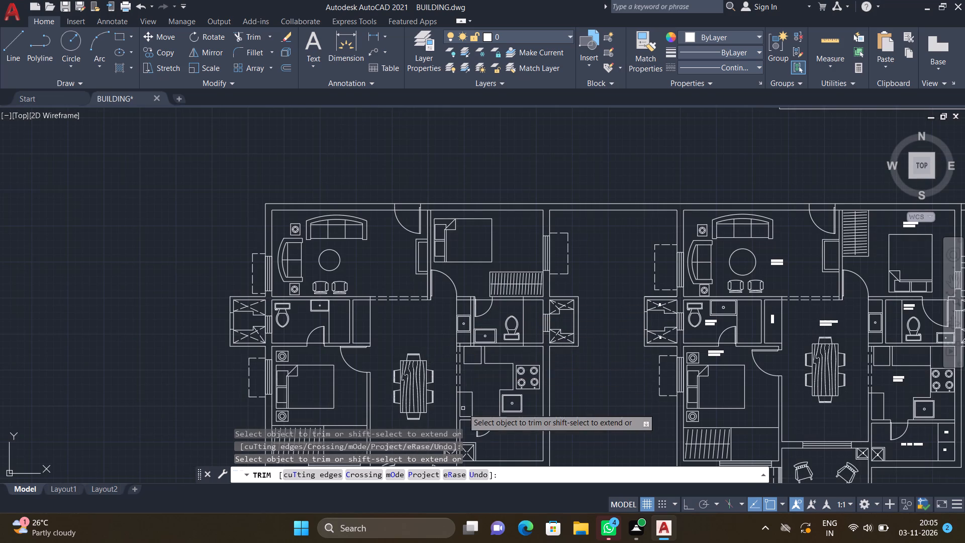
scroll(463, 408, "down", 2)
scroll(501, 396, "up", 4)
scroll(485, 242, "down", 1)
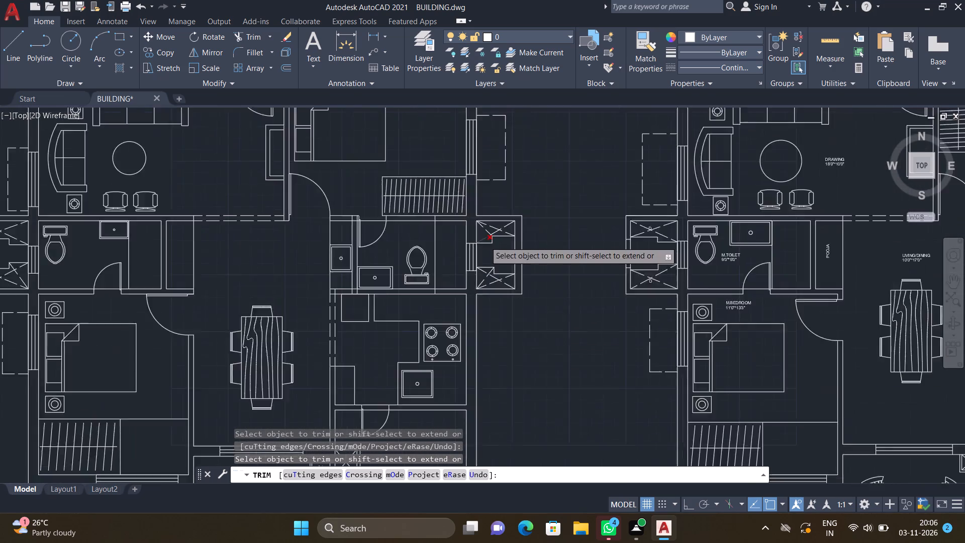
scroll(485, 246, "down", 1)
scroll(412, 340, "up", 2)
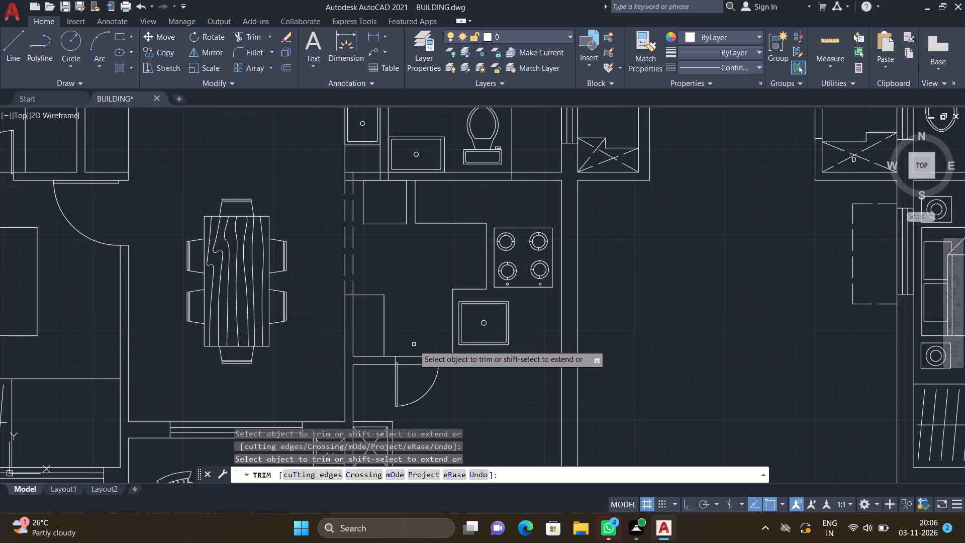
left_click(416, 355)
Trim the end of the single line beside the toilet's WC where it crosses the wall above the kitchen.
scroll(411, 361, "down", 3)
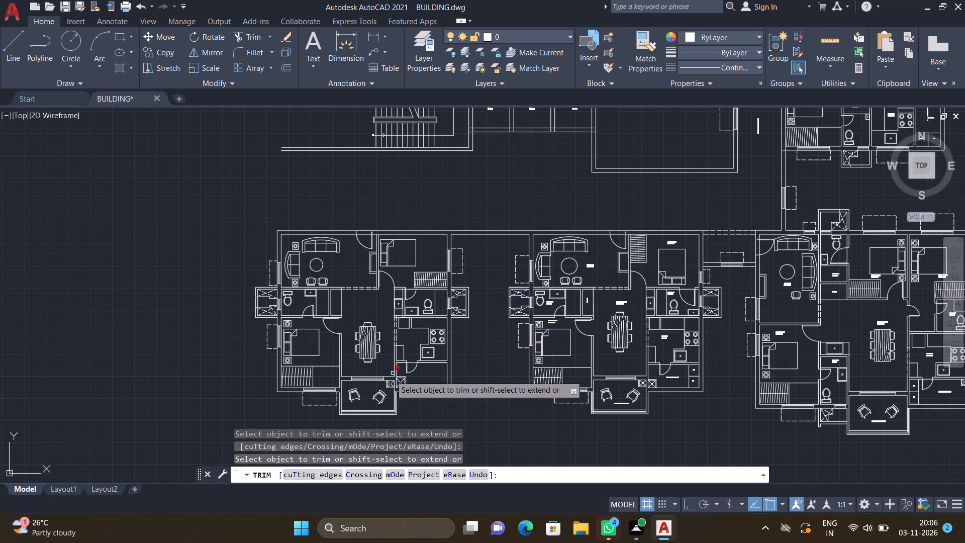
scroll(371, 434, "up", 6)
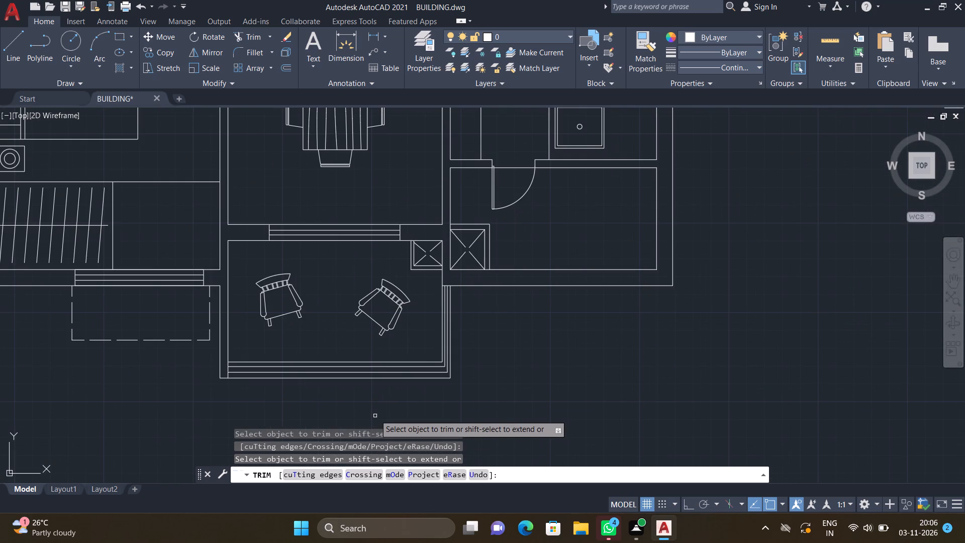
scroll(362, 412, "down", 1)
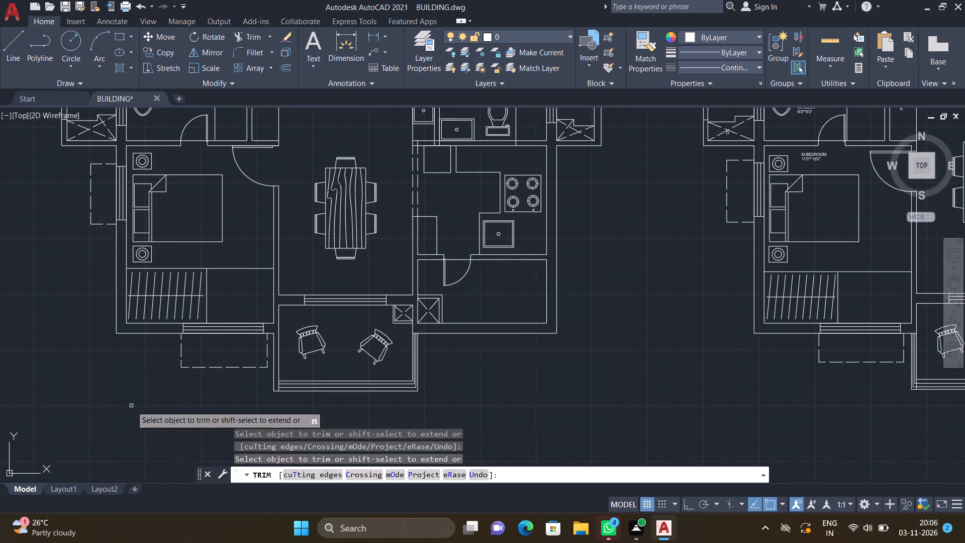
scroll(128, 406, "down", 2)
scroll(94, 371, "up", 2)
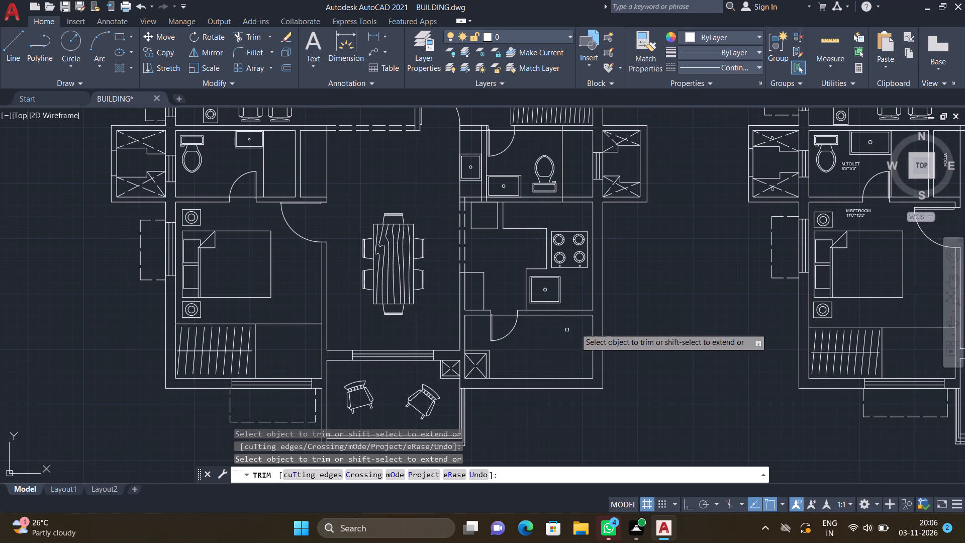
scroll(594, 297, "down", 1)
scroll(571, 227, "up", 3)
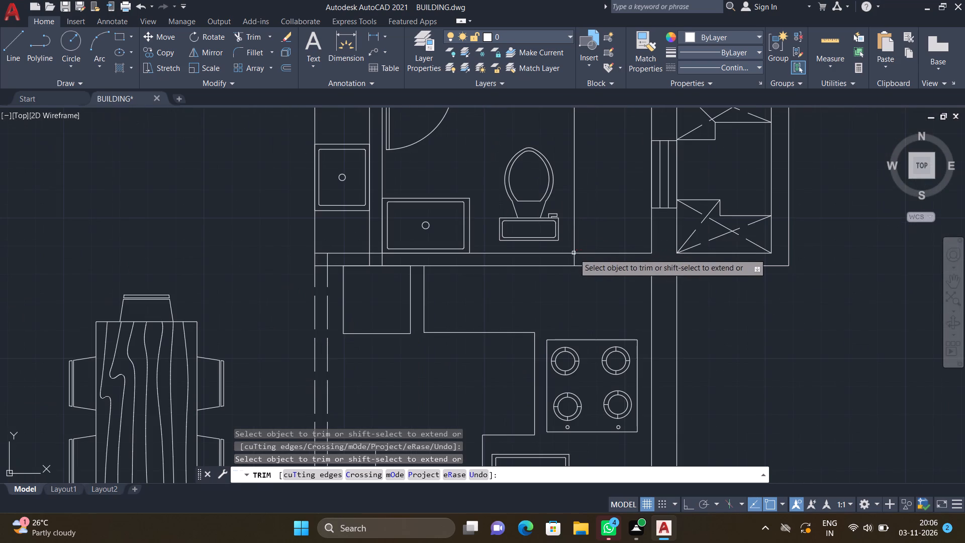
scroll(574, 257, "up", 2)
left_click(571, 259)
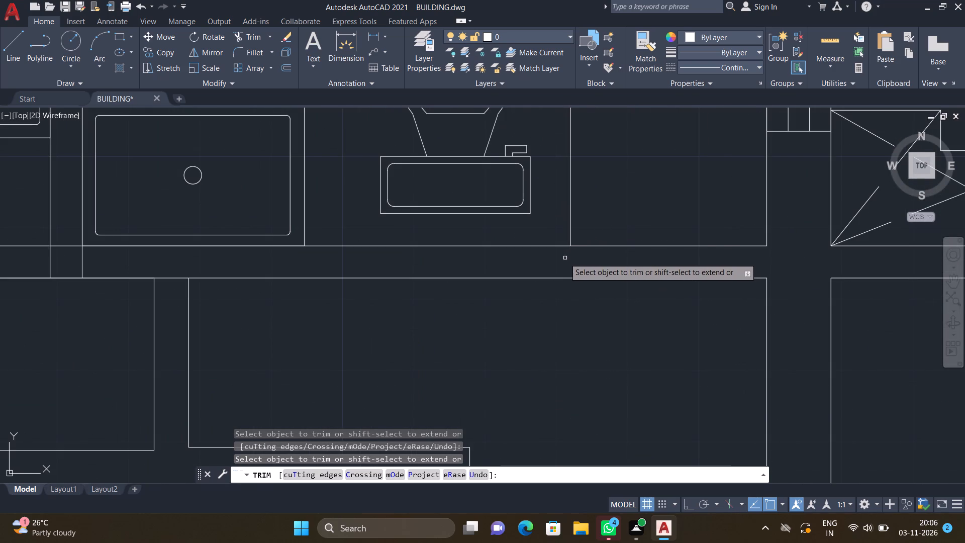
Trim the crossing lines where the partition between the washbasin and the toilet meets the wall above the kitchen.
scroll(467, 284, "down", 2)
scroll(289, 273, "up", 2)
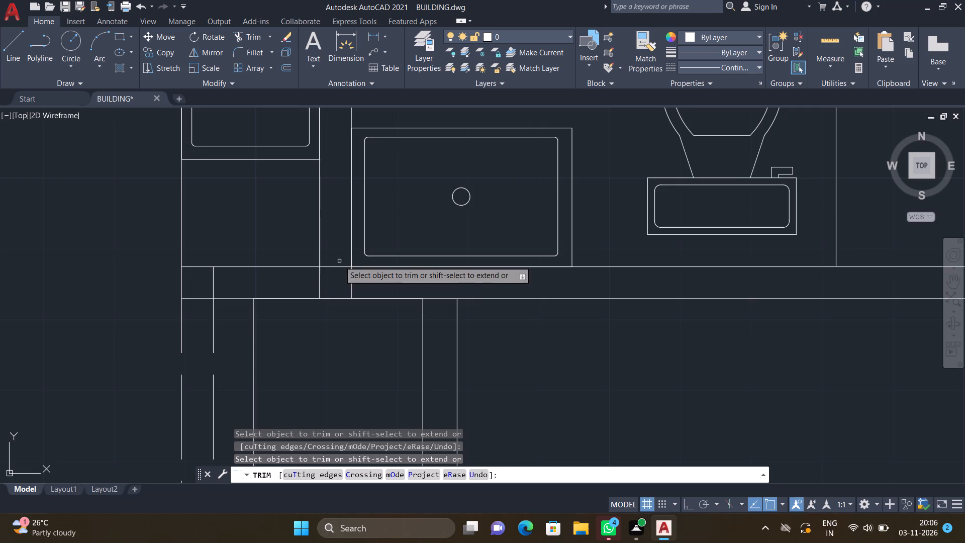
scroll(331, 273, "up", 2)
left_click_drag(275, 286, 413, 294)
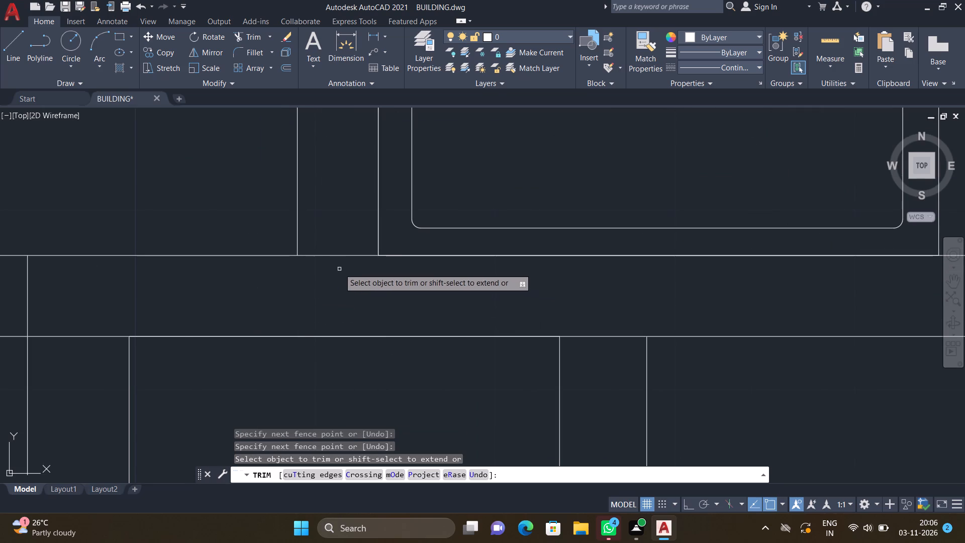
left_click(335, 254)
Trim the kitchen's inner dashed opening line where it crosses the wall end below the washbasin.
scroll(316, 267, "down", 3)
scroll(230, 275, "up", 3)
scroll(236, 297, "down", 5)
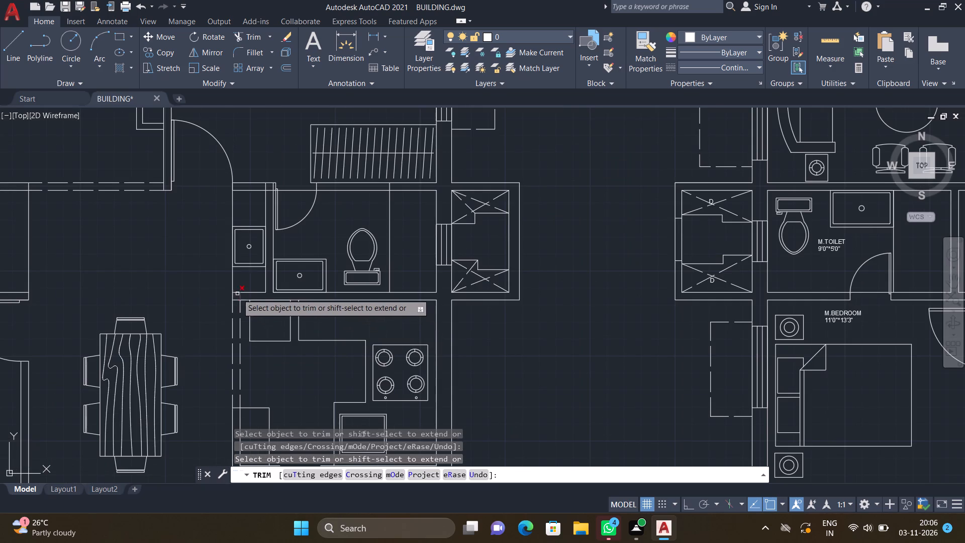
scroll(237, 294, "up", 4)
left_click_drag(232, 302, 275, 304)
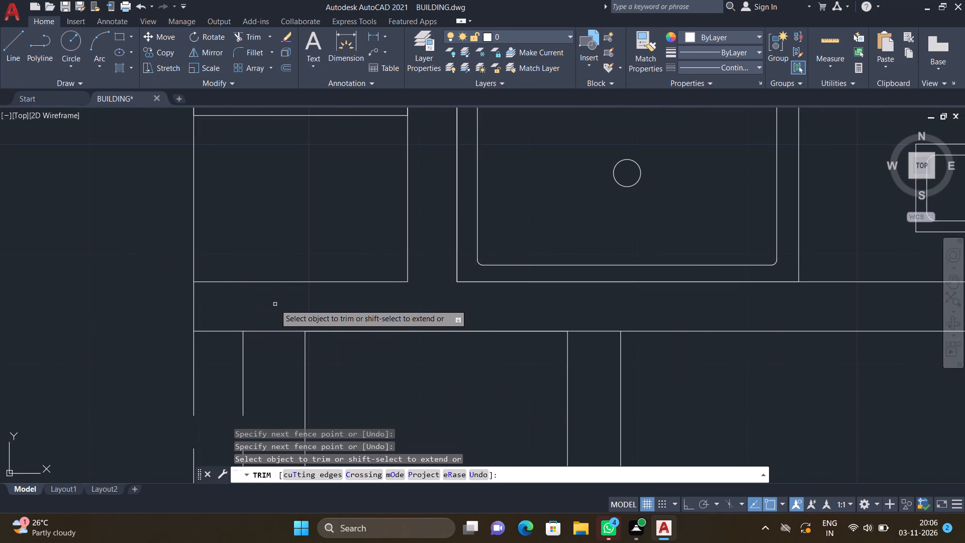
Trim the crossing lines where the partition between the washbasin and the toilet meets the wall below the bedroom.
scroll(274, 305, "down", 5)
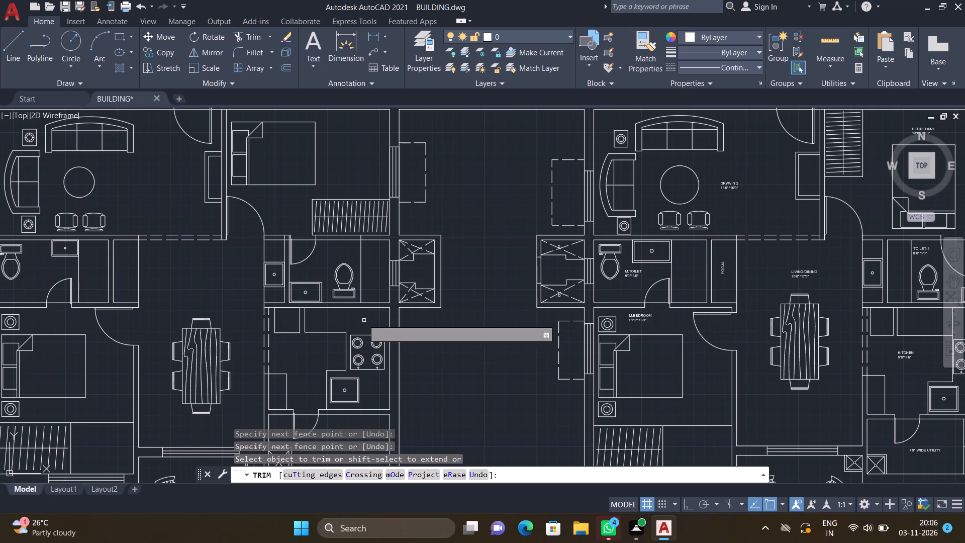
scroll(293, 227, "up", 3)
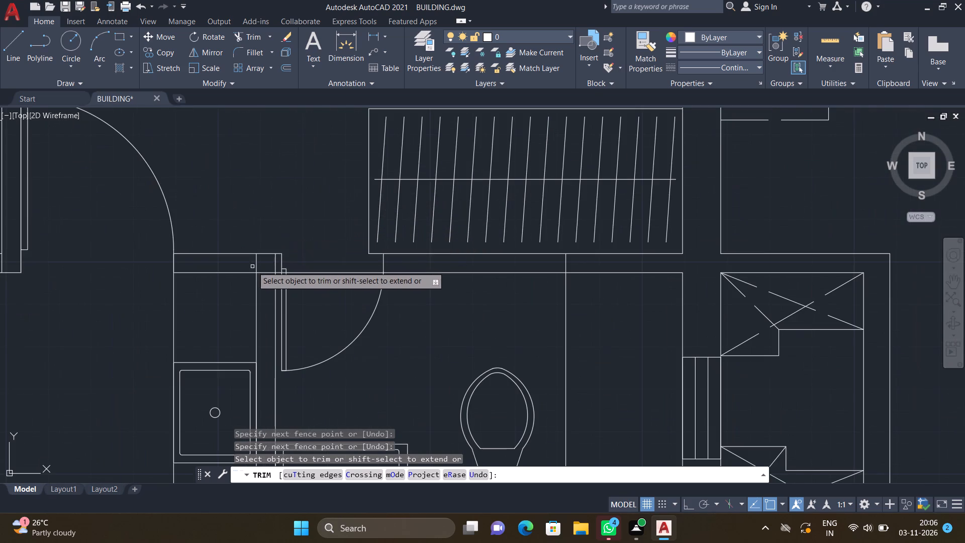
scroll(252, 266, "up", 2)
left_click(258, 260)
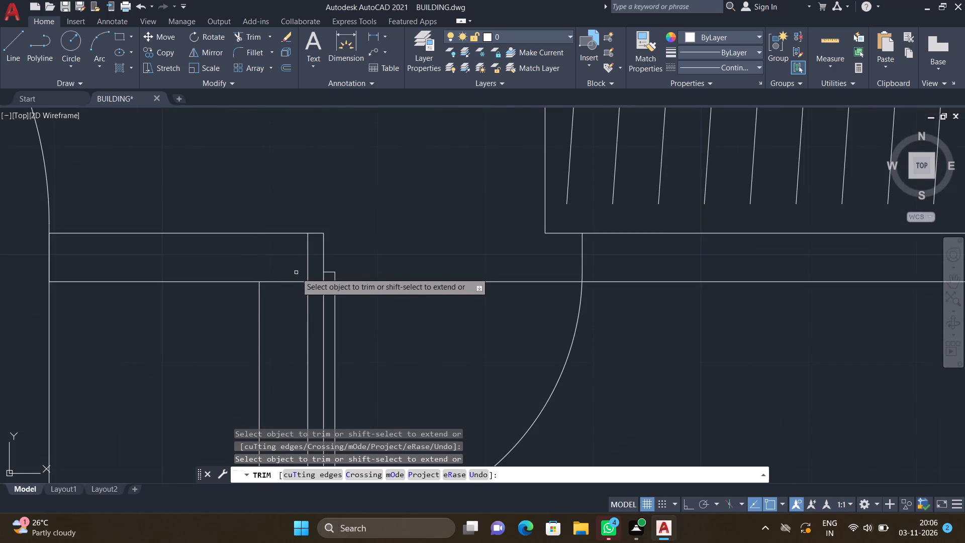
left_click(285, 282)
Trim the end of the single line beside the toilet's WC where it crosses the wall below the bedroom wardrobe.
scroll(279, 294, "down", 3)
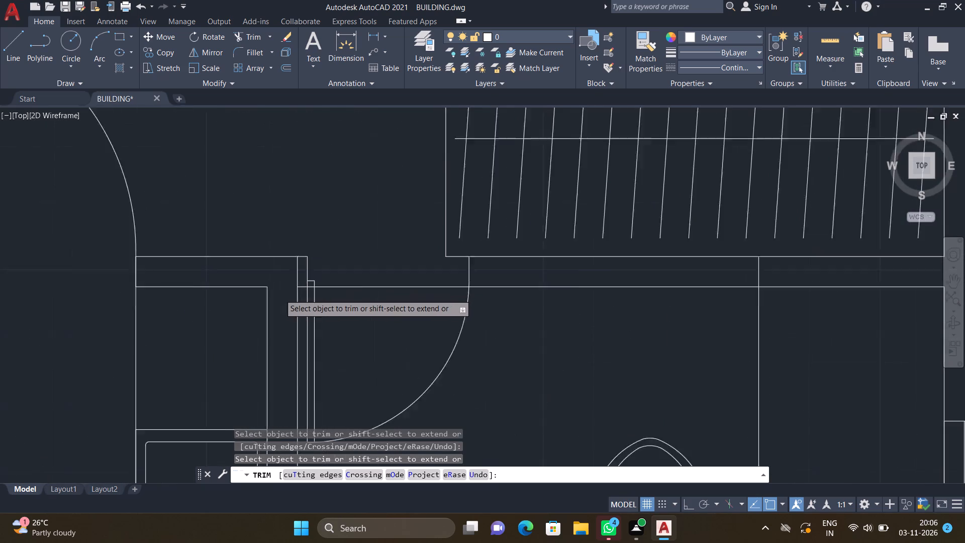
scroll(276, 303, "down", 1)
scroll(472, 316, "down", 1)
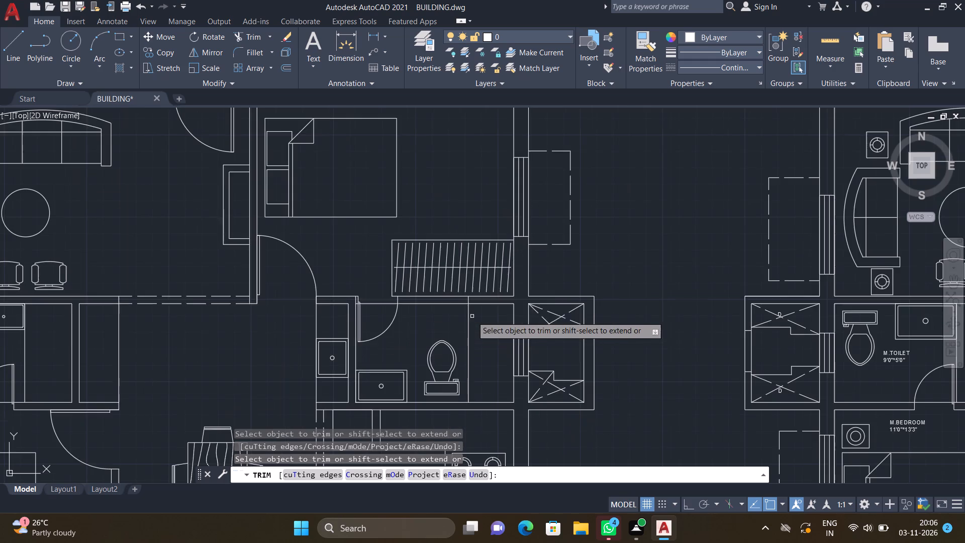
scroll(471, 303, "up", 3)
left_click(454, 296)
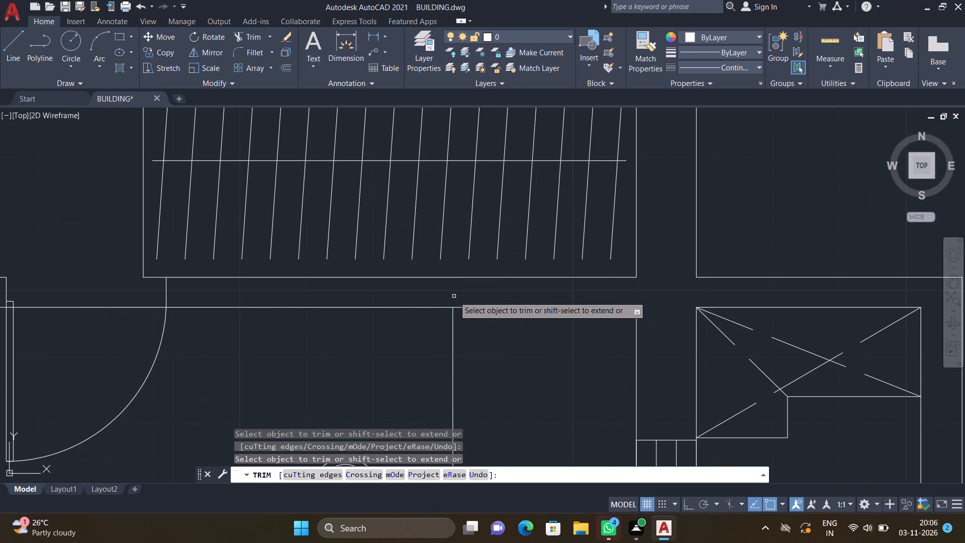
Examine the leftmost flat against its neighbour for remaining overlapping wall lines, and end trimming.
scroll(455, 296, "down", 4)
scroll(484, 392, "down", 2)
scroll(486, 448, "down", 3)
scroll(472, 460, "up", 5)
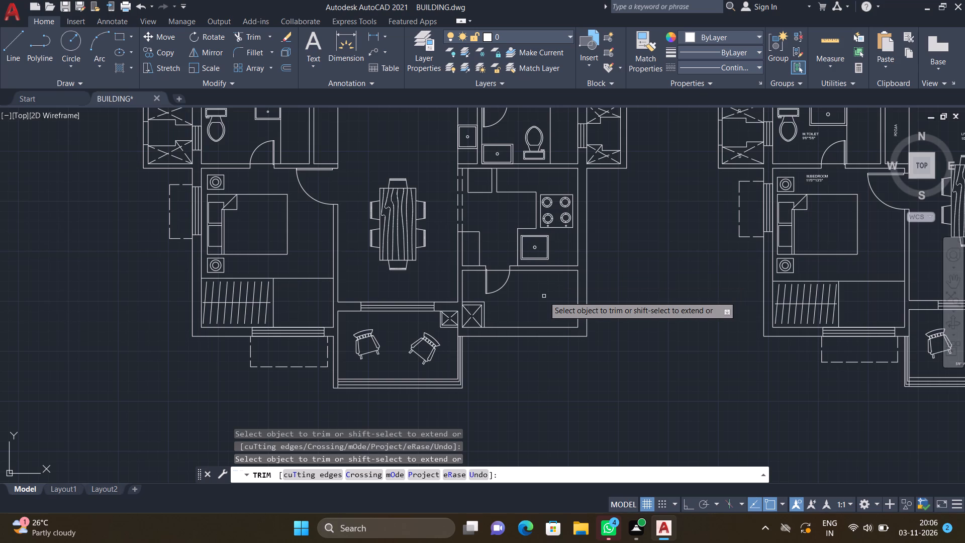
scroll(541, 295, "down", 2)
scroll(543, 310, "up", 2)
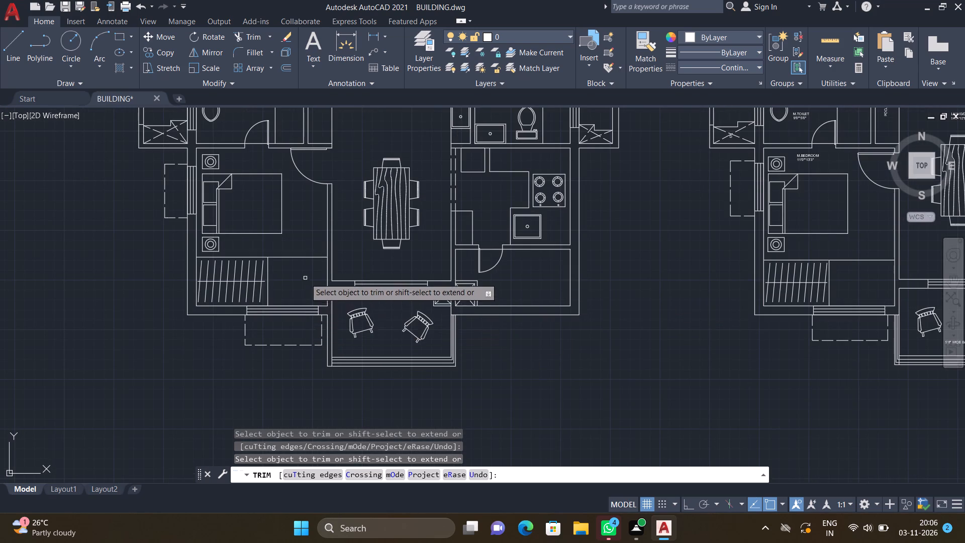
scroll(305, 278, "down", 1)
scroll(277, 198, "down", 1)
scroll(246, 110, "up", 2)
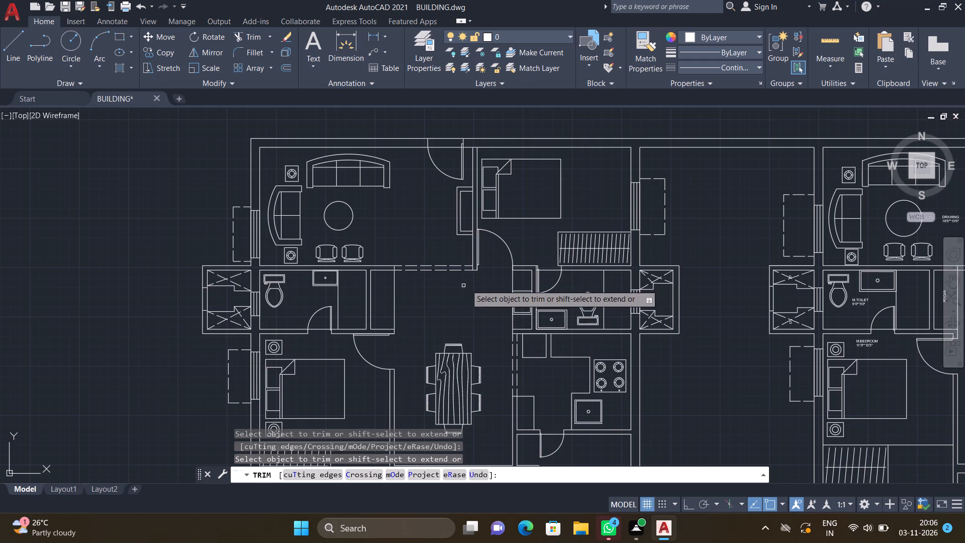
scroll(473, 275, "up", 2)
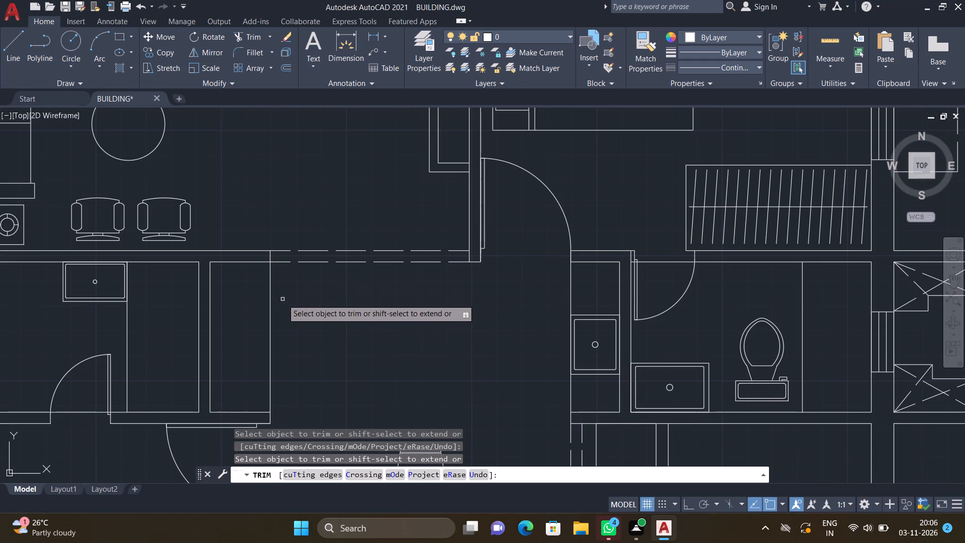
scroll(288, 292, "down", 3)
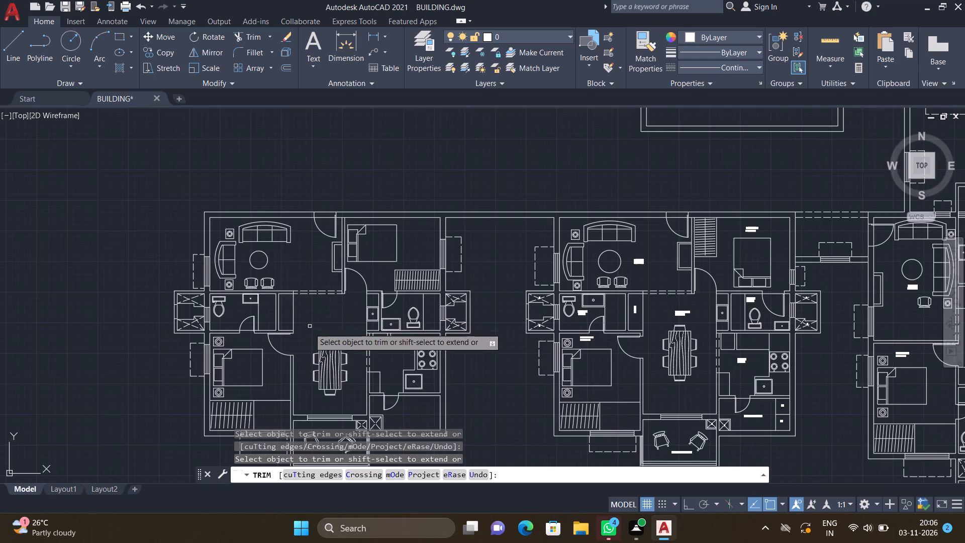
scroll(285, 382, "down", 2)
scroll(299, 430, "up", 4)
scroll(338, 419, "up", 3)
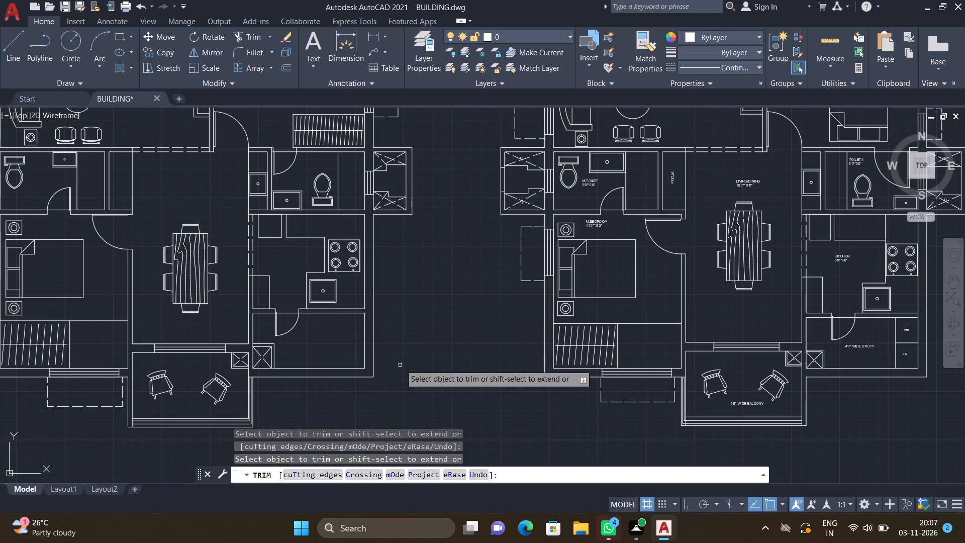
scroll(303, 360, "down", 2)
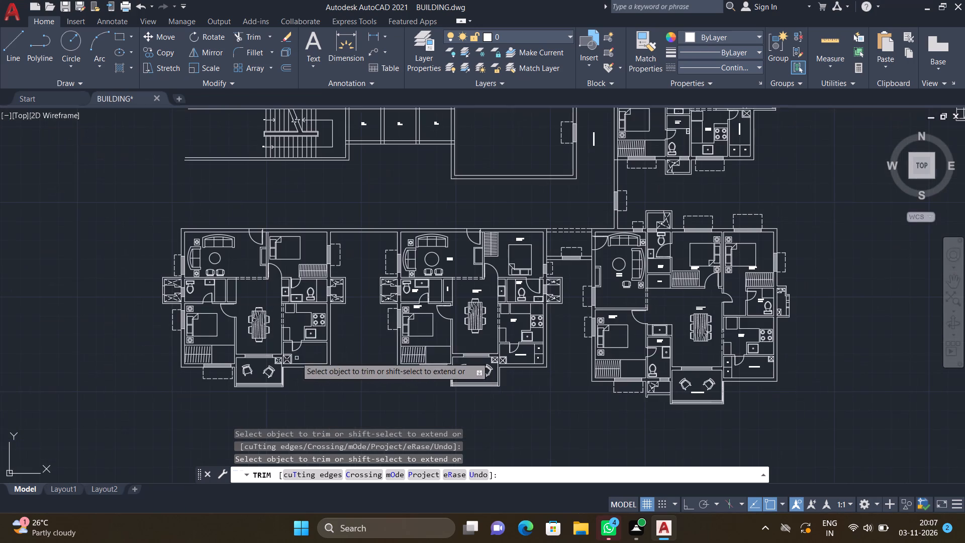
key("Escape")
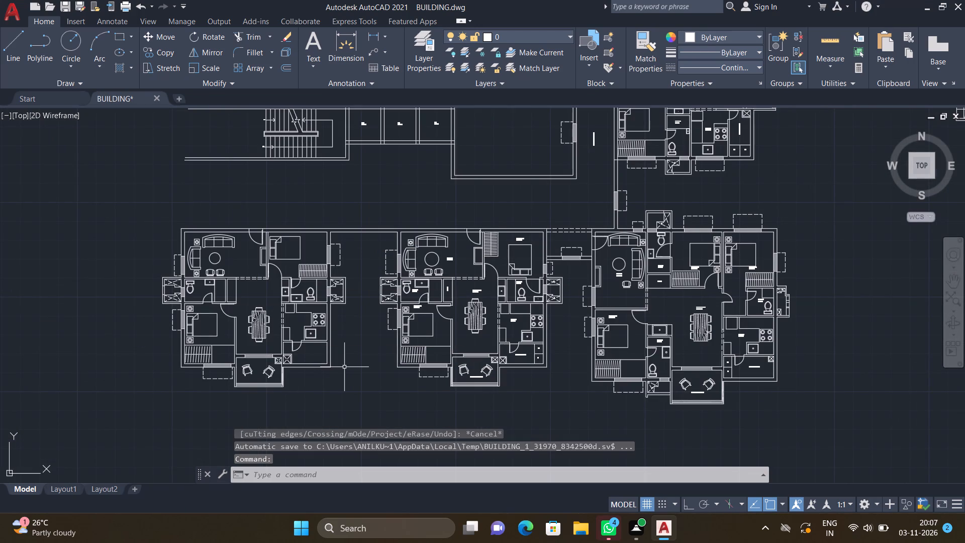
Add a multiline text label beside the drawing room's round table reading DRAWING with 18'0"*10'0" on the second line.
scroll(229, 254, "up", 2)
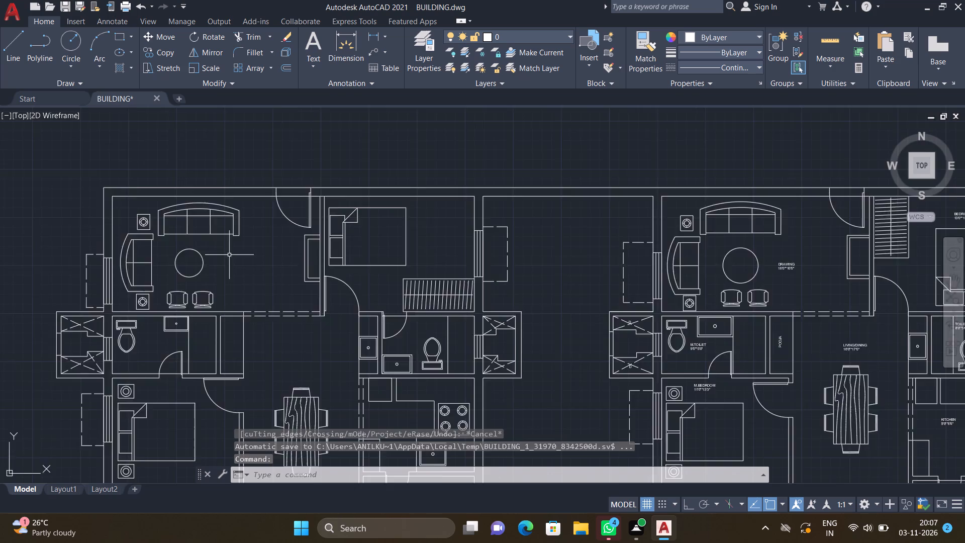
scroll(229, 255, "up", 1)
type("MT")
key("Return")
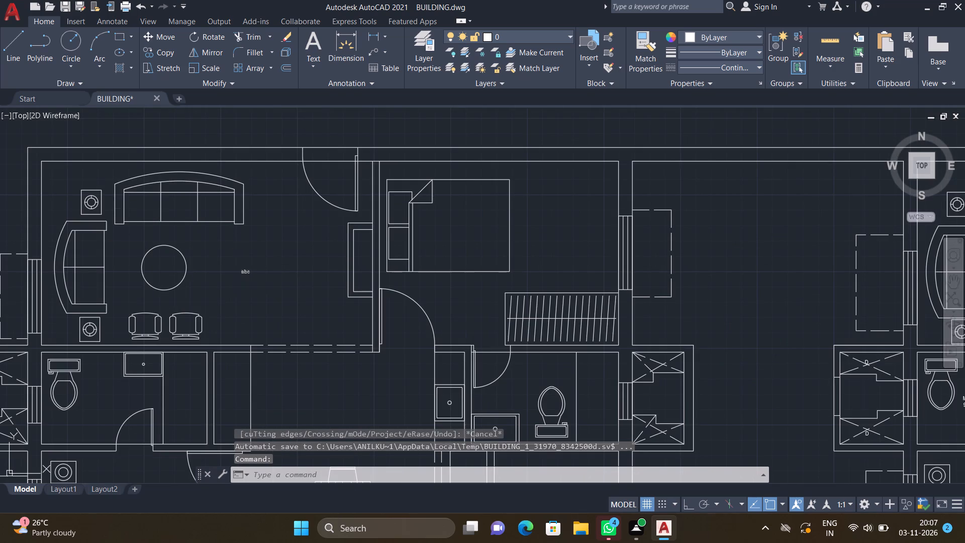
scroll(208, 257, "up", 1)
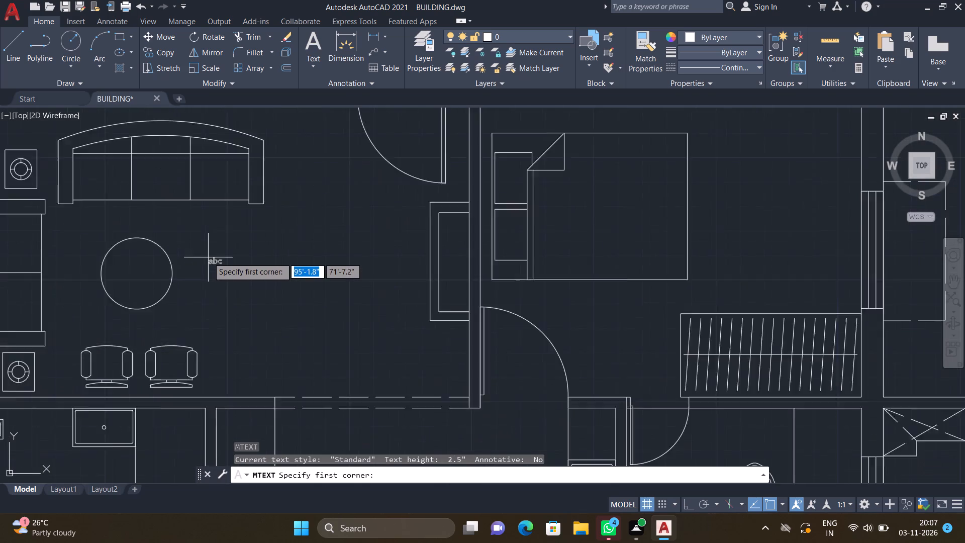
scroll(208, 257, "up", 1)
left_click_drag(199, 251, 206, 261)
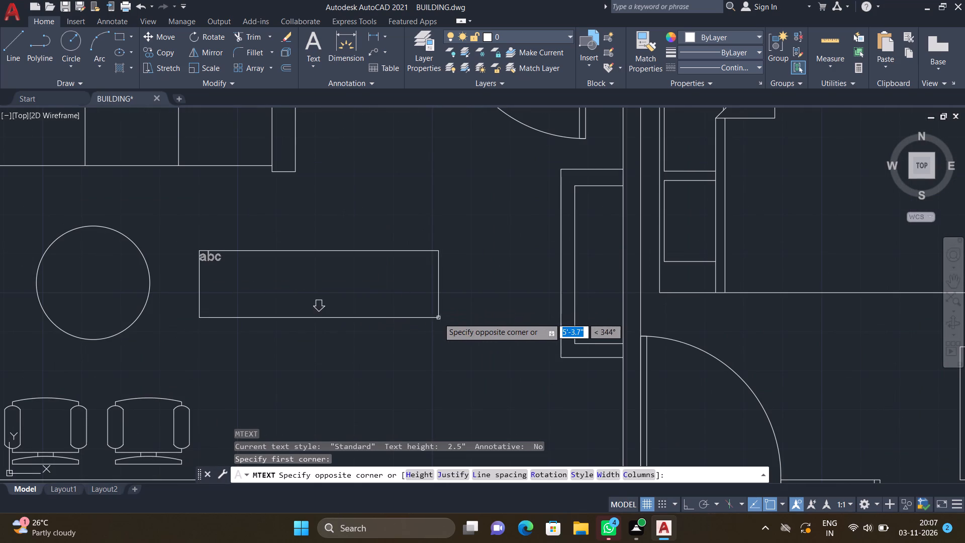
left_click(438, 318)
type("DRAWING")
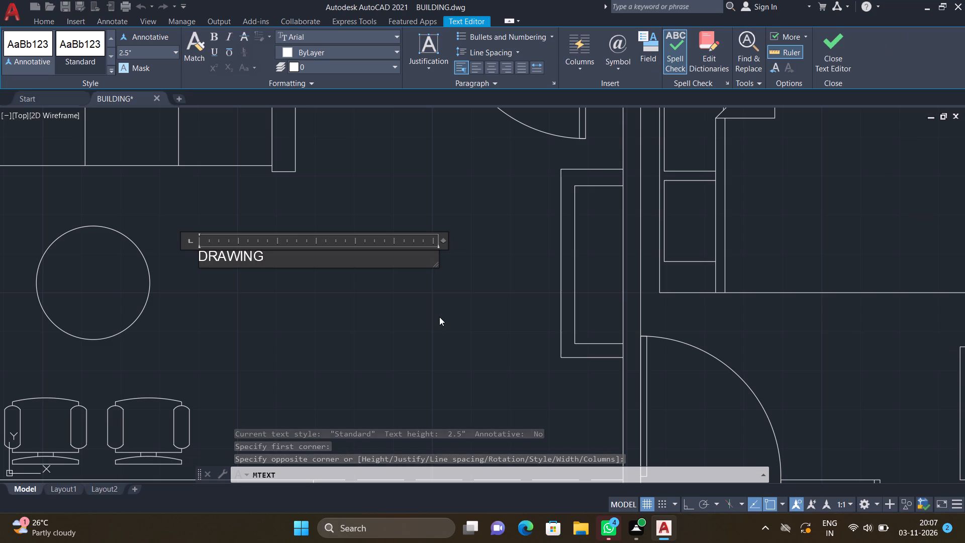
key("Return")
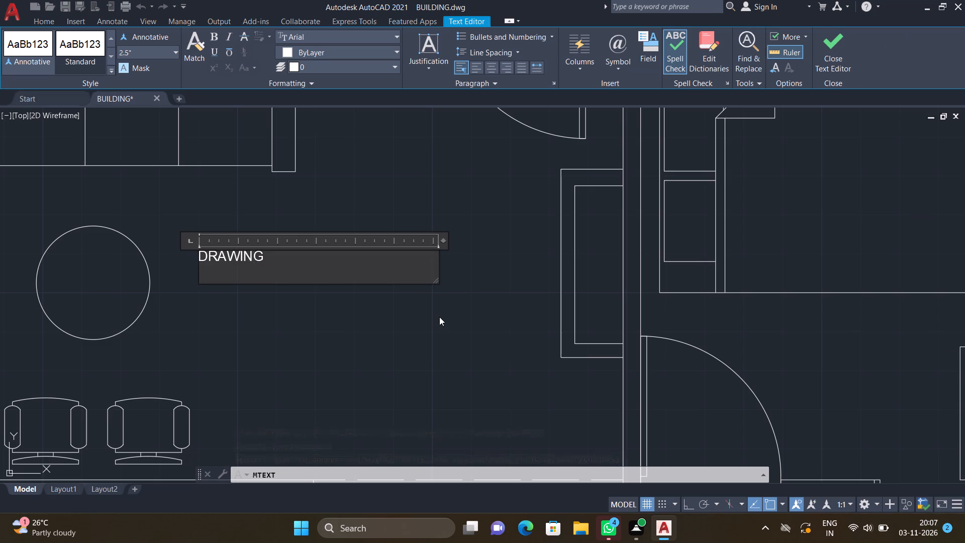
type("18'")
type("0\"")
key("asterisk")
type("10'")
type("0\"")
key("Return")
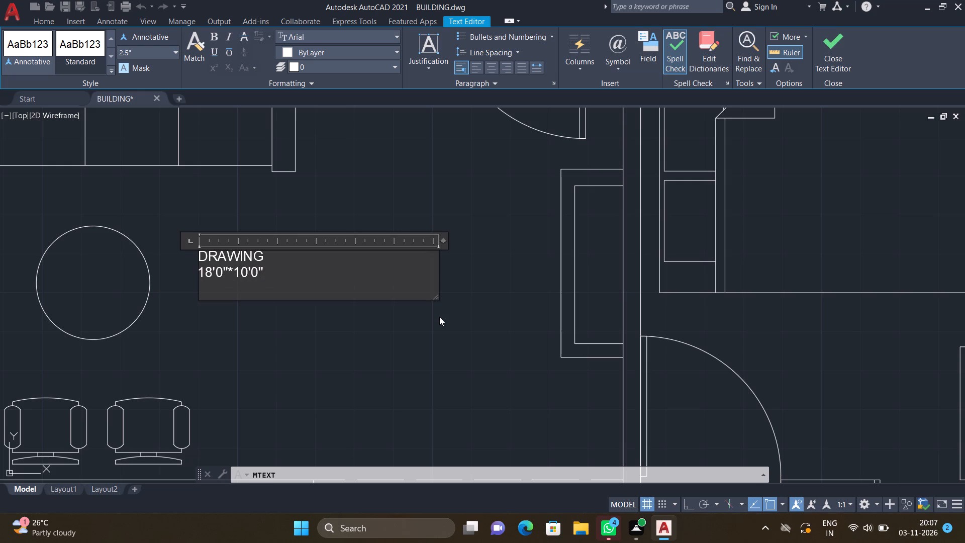
key("Escape")
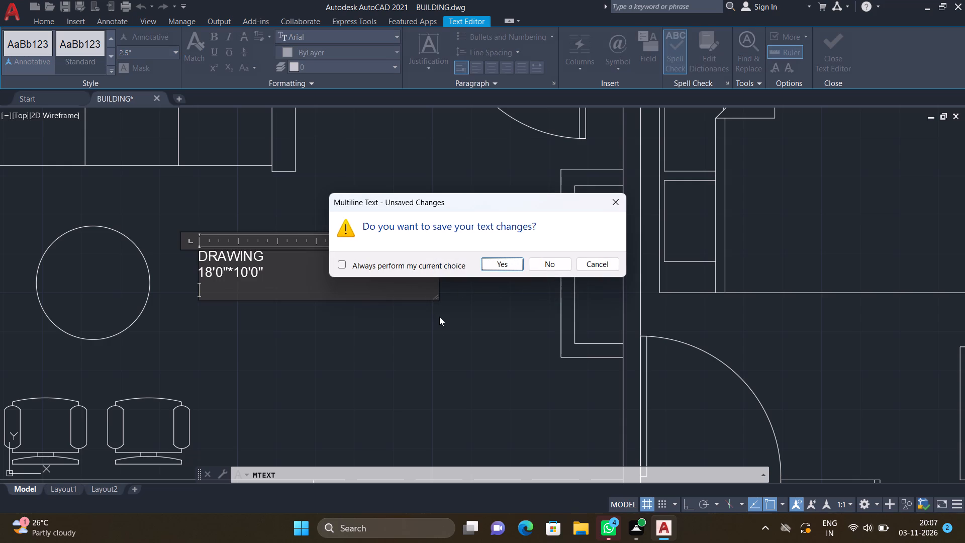
left_click(495, 260)
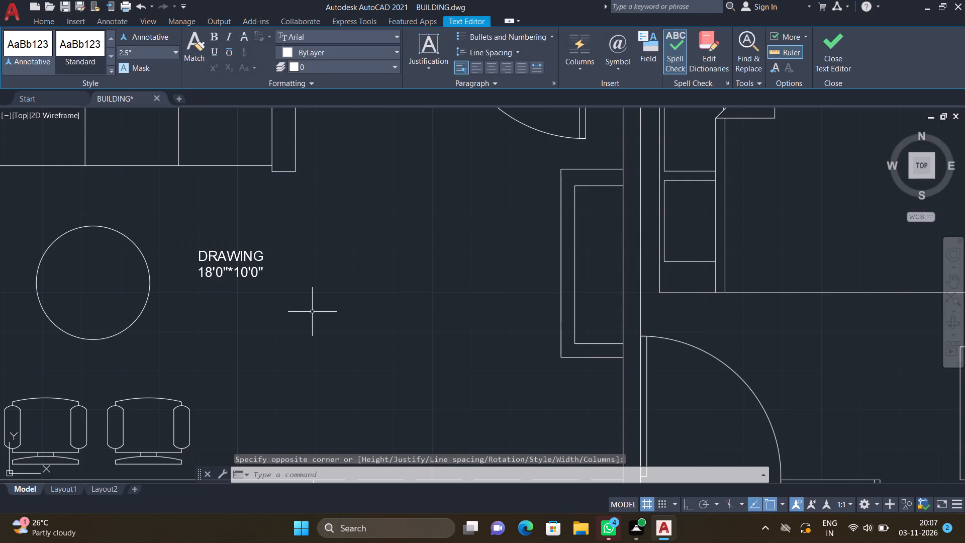
Add a multiline text label between the upper bedroom's bed and window reading BEDROOM-1 with 13'0"*10'0" on the second line.
scroll(290, 257, "down", 1)
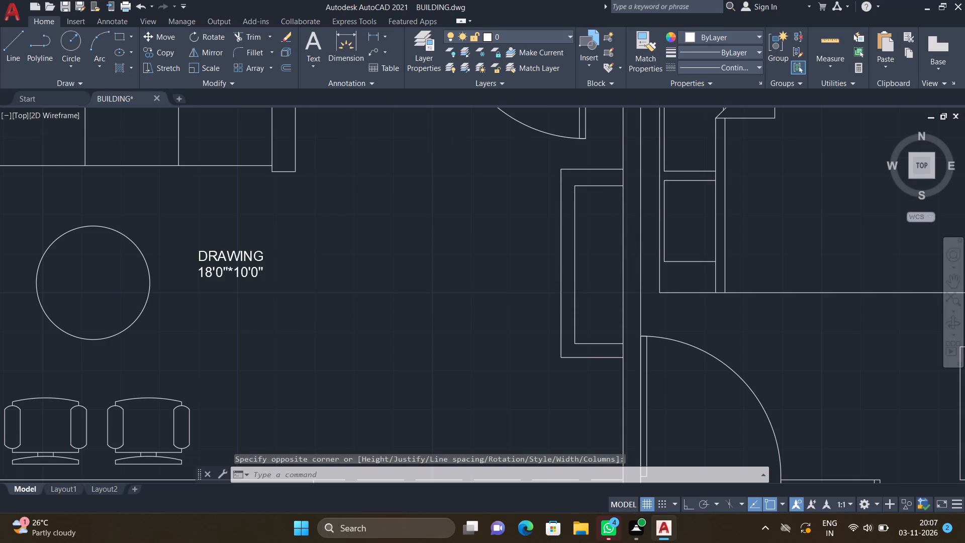
scroll(290, 257, "down", 1)
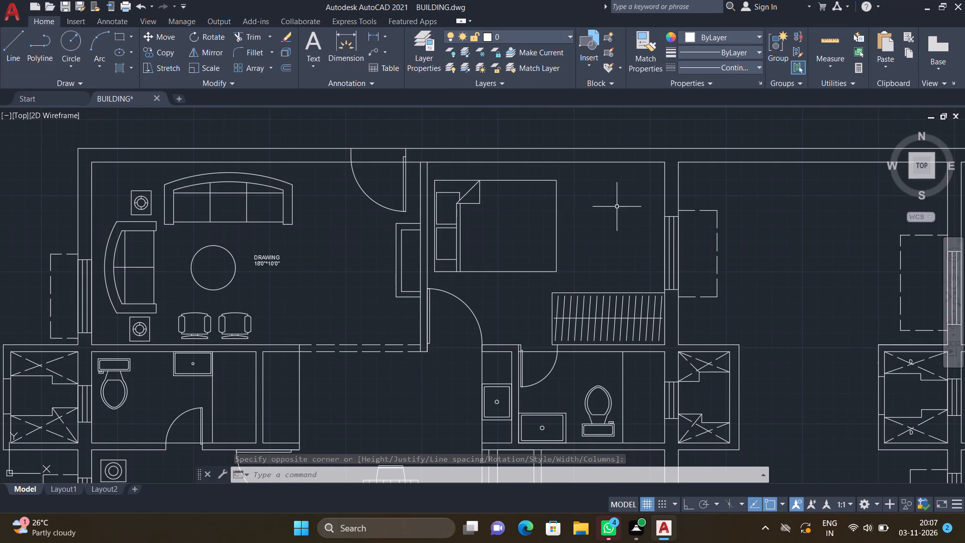
type("MT")
key("Return")
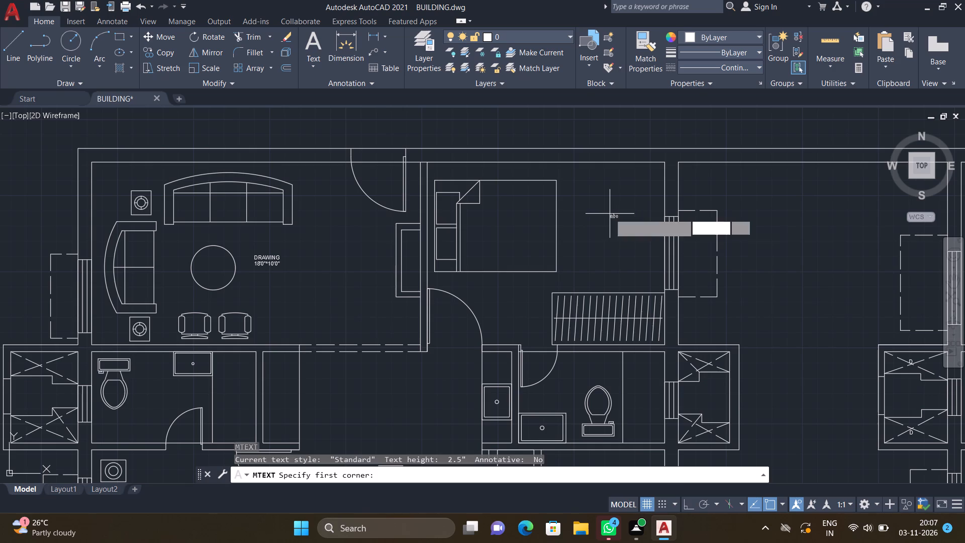
scroll(571, 208, "up", 2)
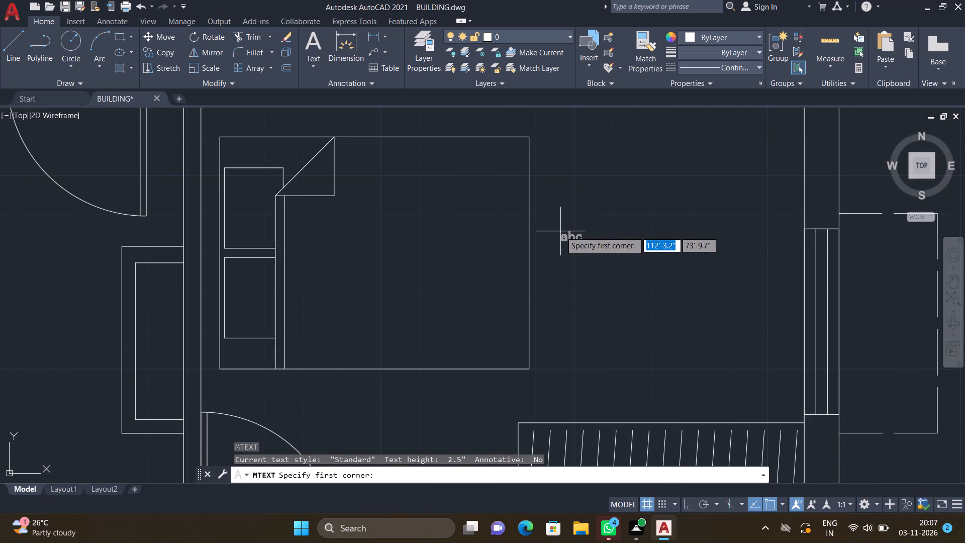
left_click_drag(547, 225, 565, 236)
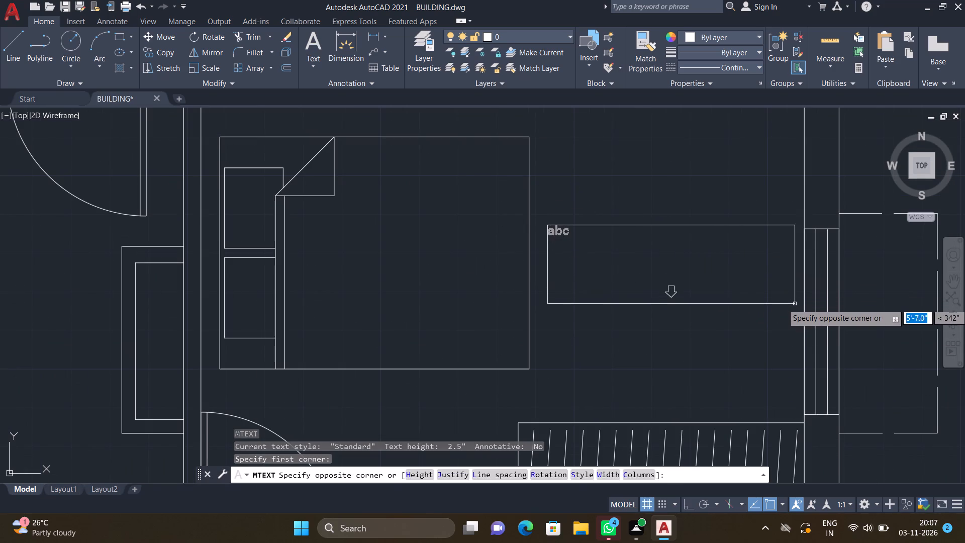
left_click(781, 307)
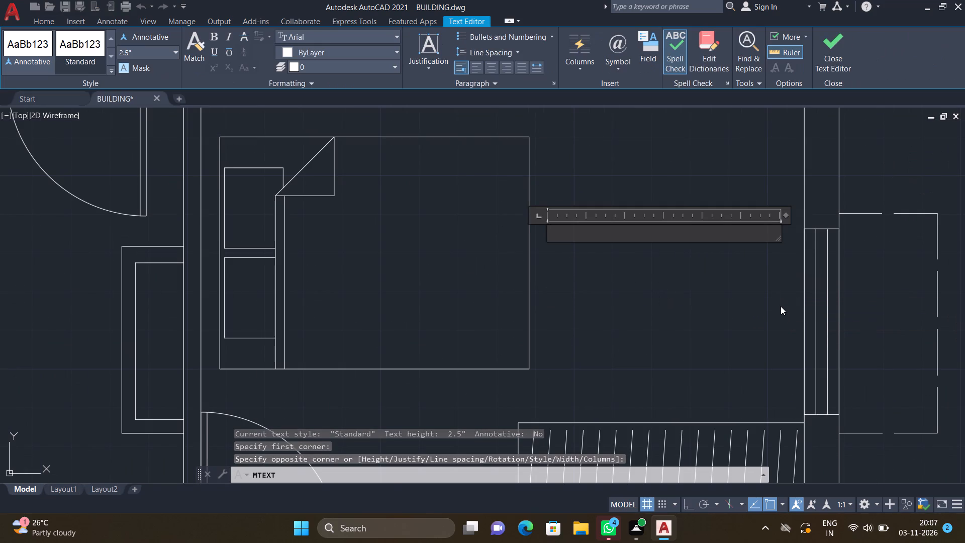
type("BEDROOM")
type("-1")
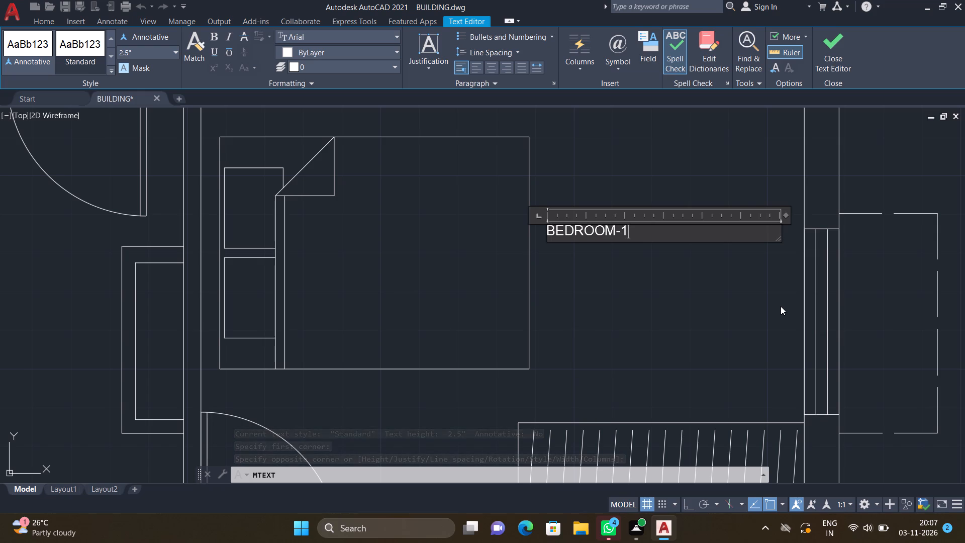
key("Return")
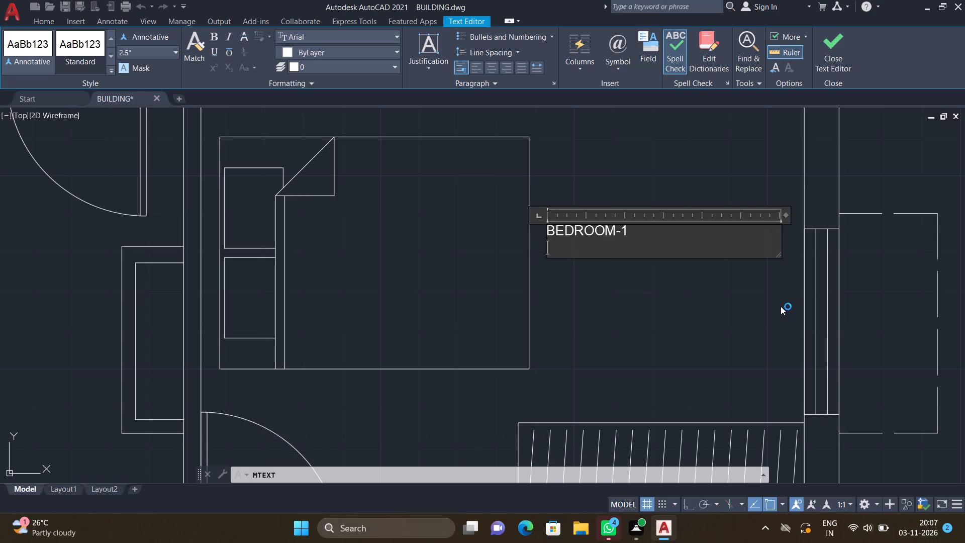
type("13'")
type("0\"*")
type("10'")
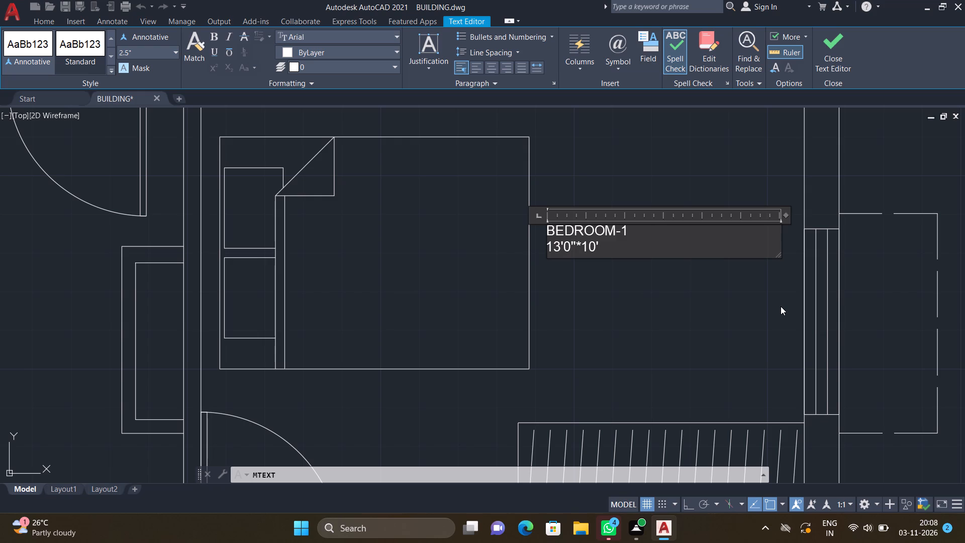
type("0\"")
key("Return")
key("Escape")
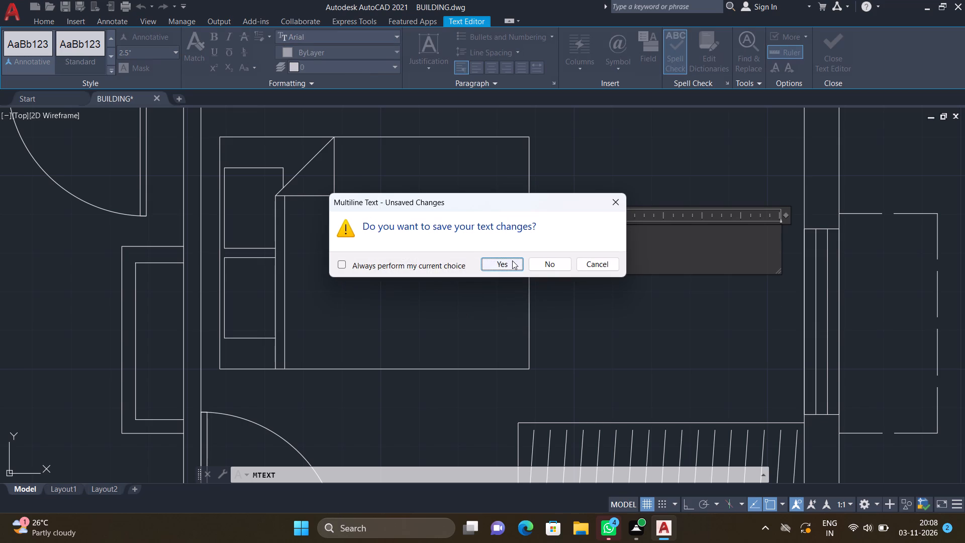
left_click(512, 260)
Add a multiline text label beside the WC in the toilet below the drawing room reading M.TOILET with 9'0"*5'0" on the second line.
scroll(511, 264, "down", 3)
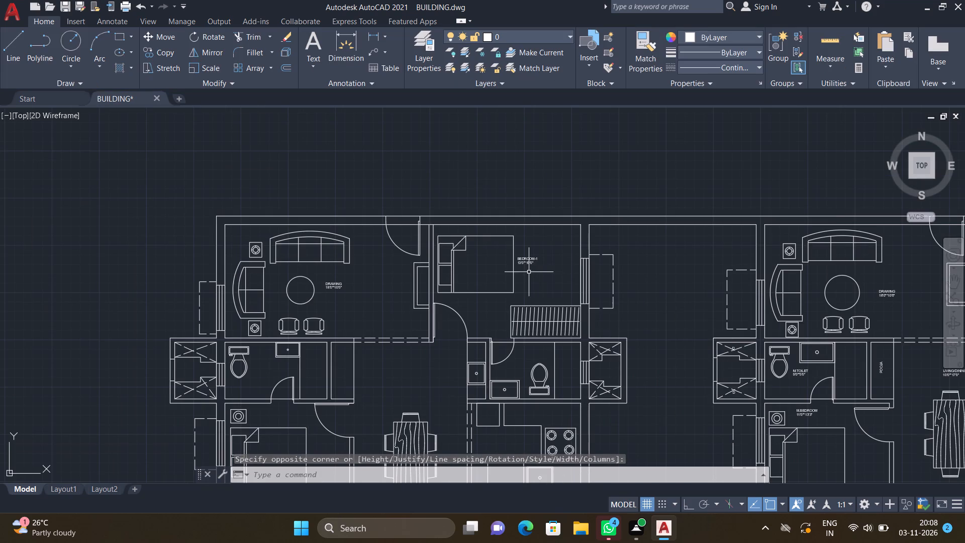
scroll(425, 370, "down", 2)
scroll(378, 399, "up", 3)
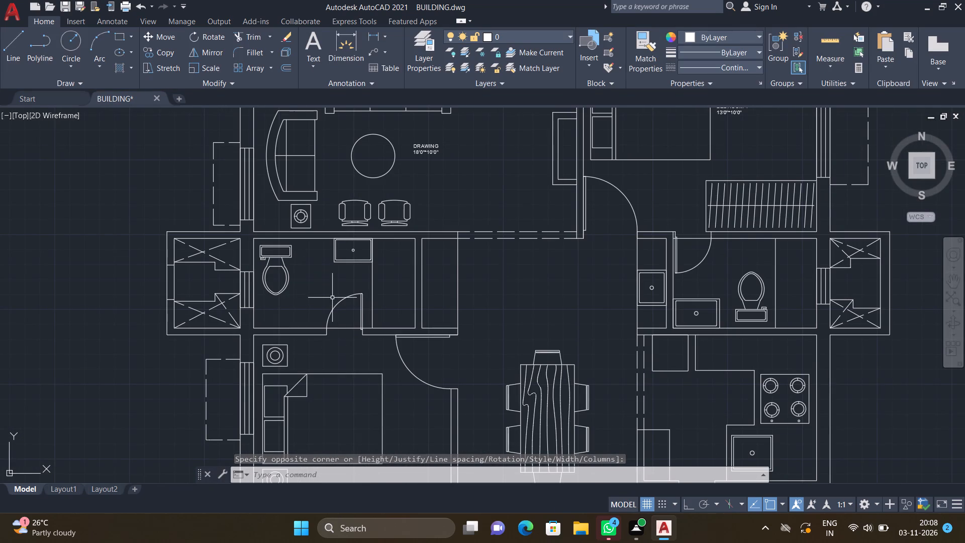
type("MT")
key("Return")
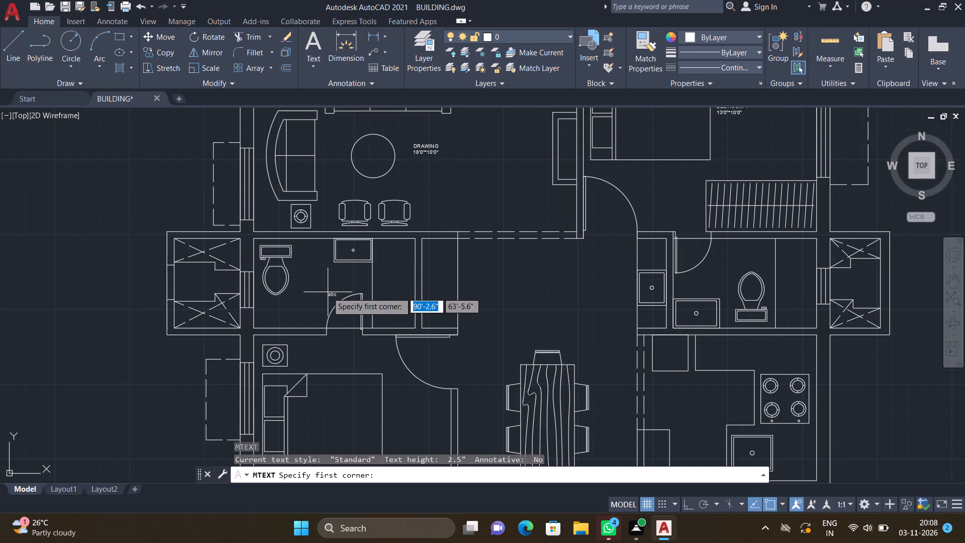
scroll(318, 308, "up", 2)
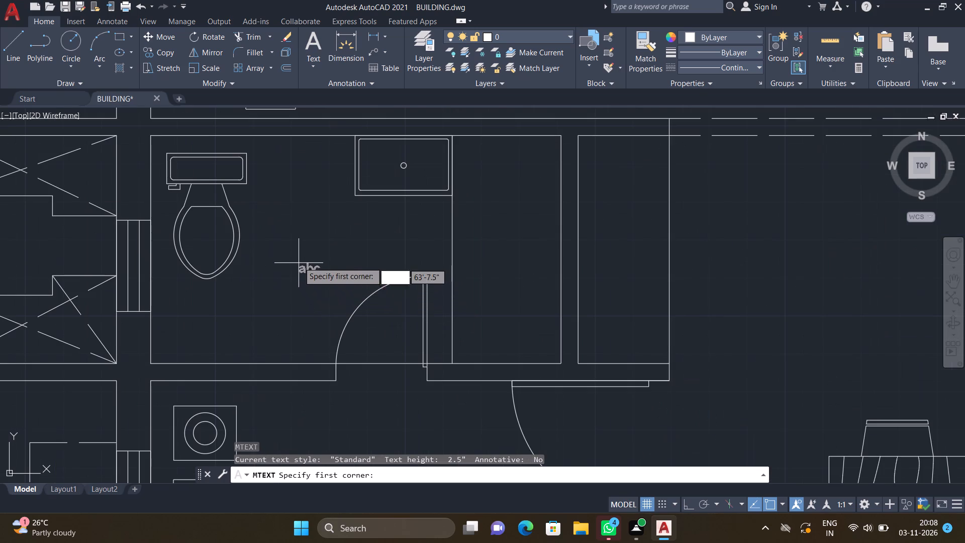
left_click(270, 223)
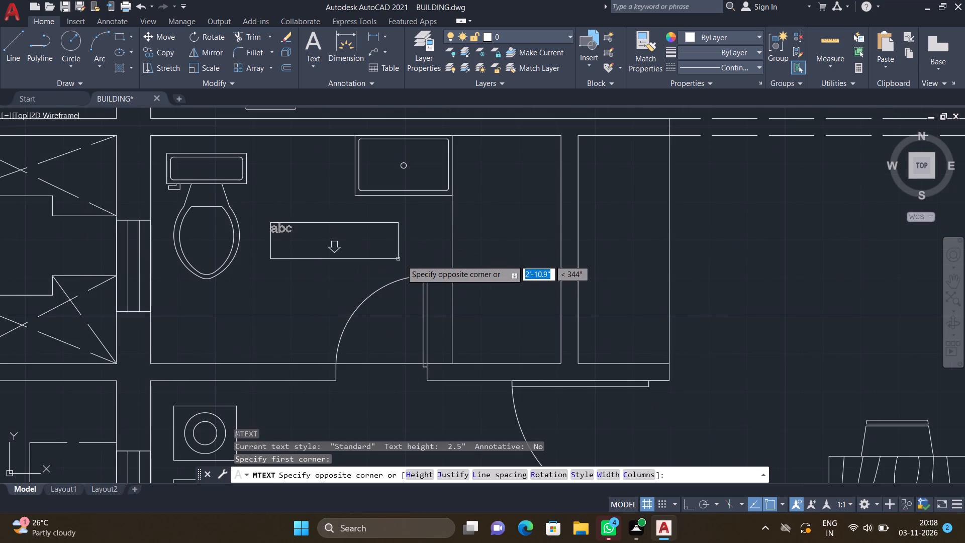
left_click(430, 257)
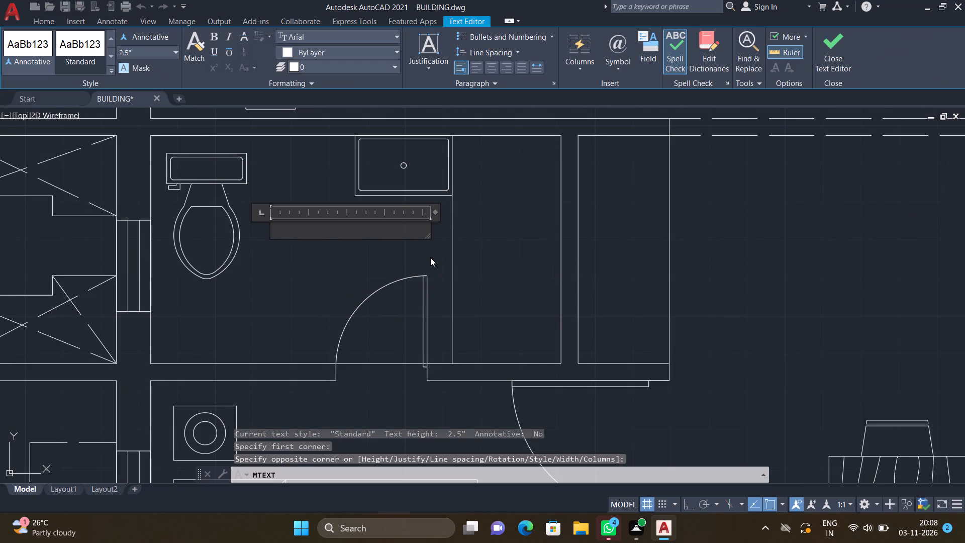
type("M,")
key("BackSpace")
key("period")
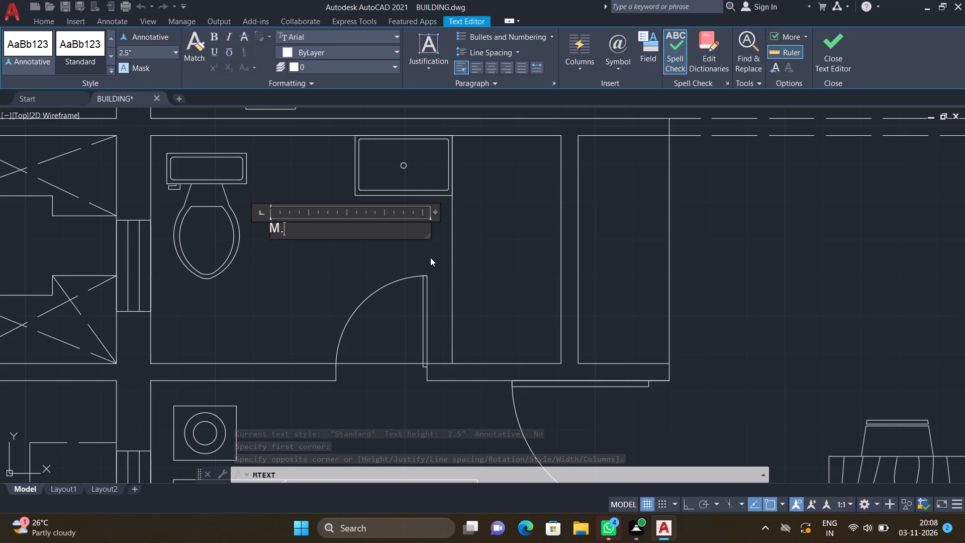
type("TOILET")
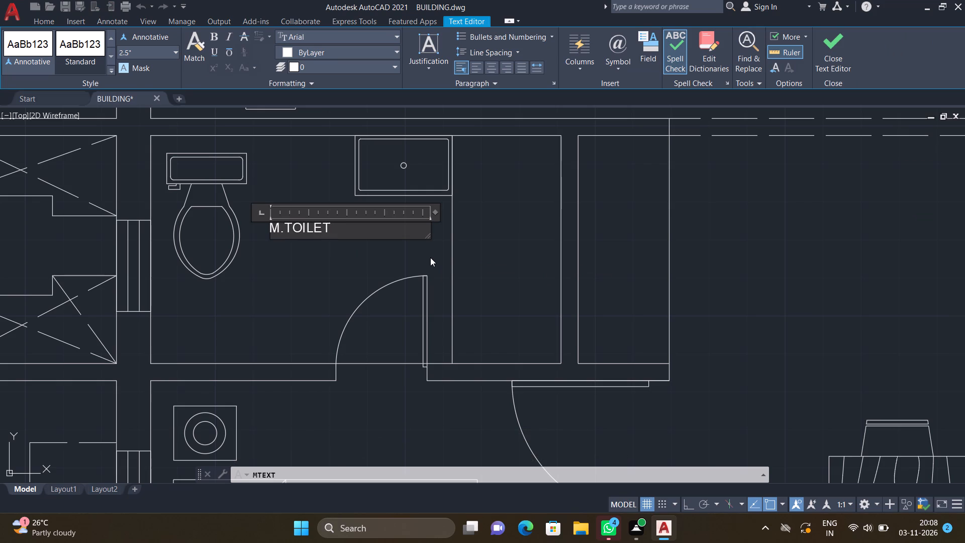
key("Return")
type("9'")
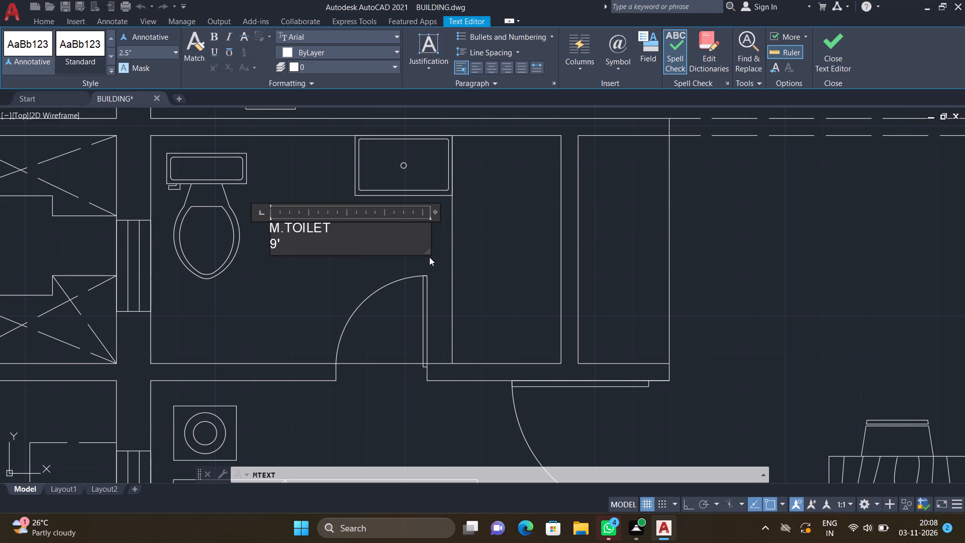
type("0\"")
key("asterisk")
type("5'")
type("0\"")
key("Return")
key("Escape")
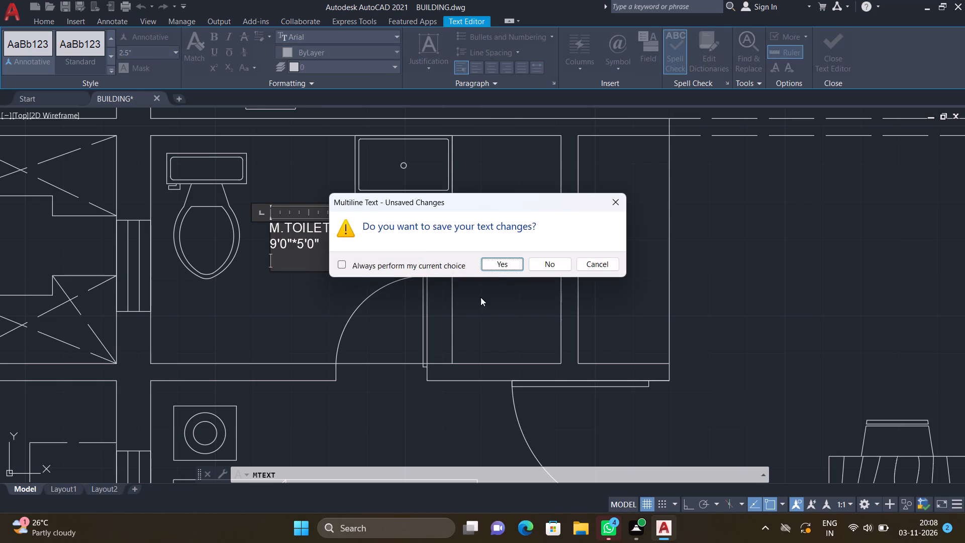
left_click(517, 262)
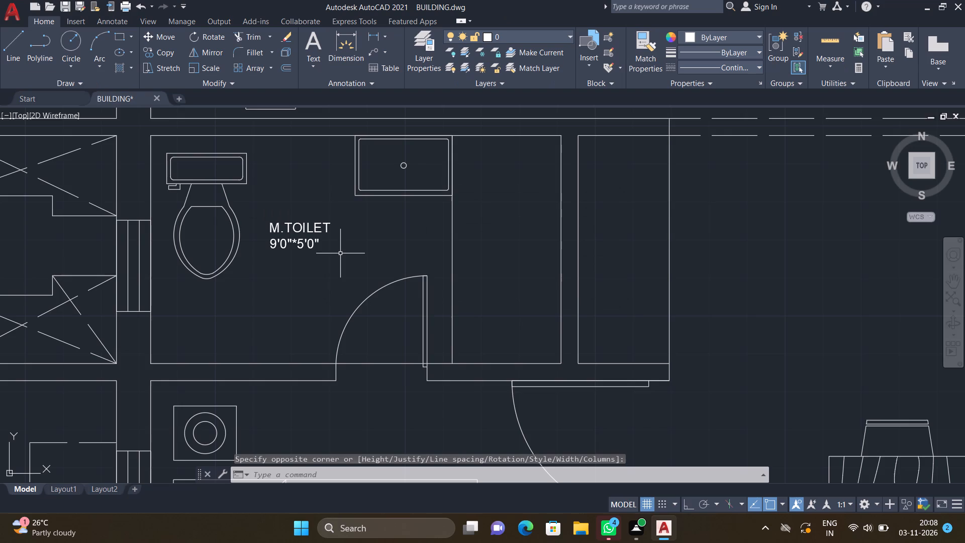
Add a multiline text label reading POOJA in the narrow room on the dining side of the M.TOILET.
scroll(394, 240, "down", 1)
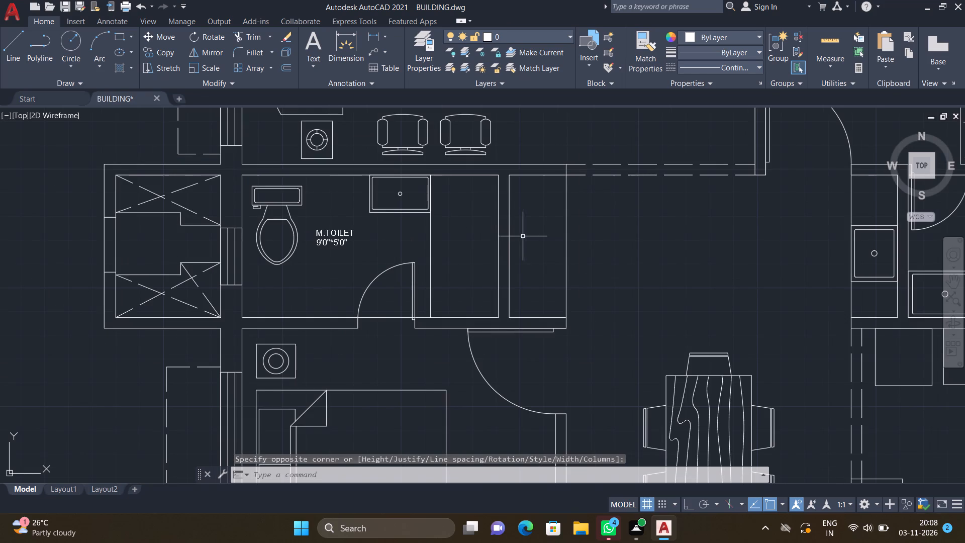
scroll(538, 237, "up", 1)
key("m")
key("t")
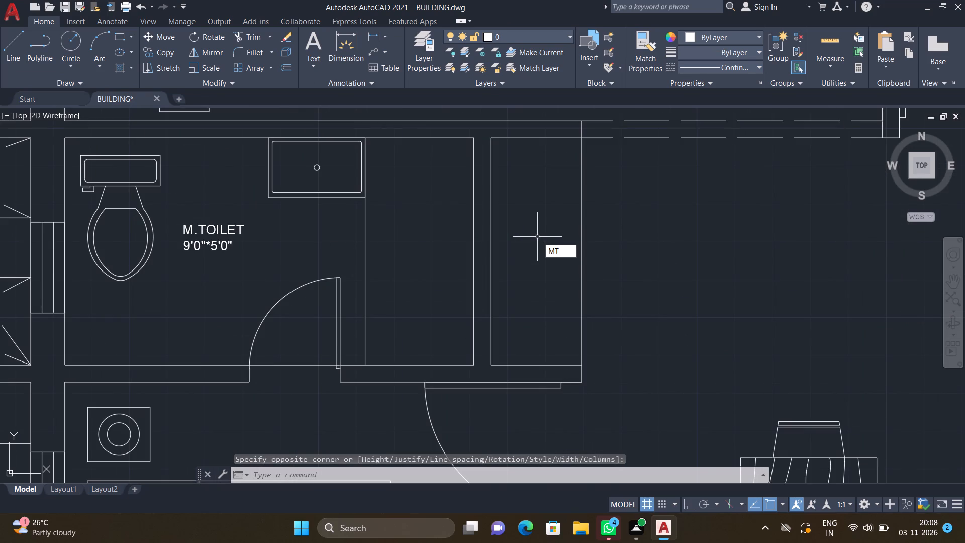
key("Return")
scroll(514, 240, "up", 2)
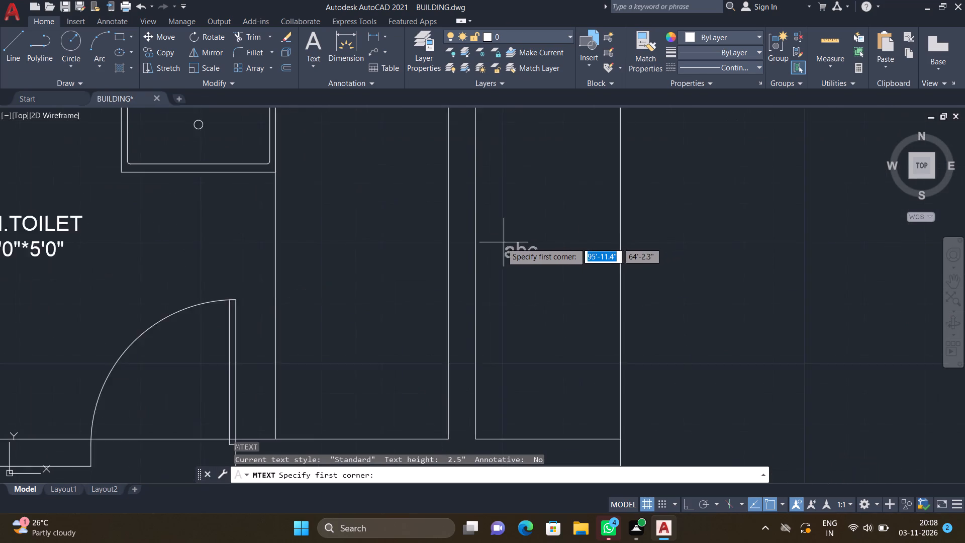
left_click(474, 230)
left_click(673, 308)
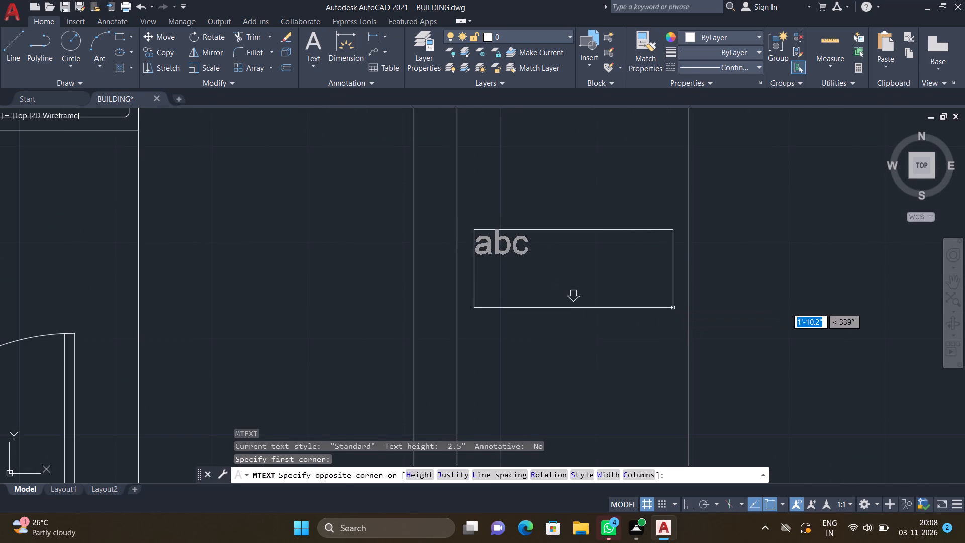
type("POOJA")
key("Return")
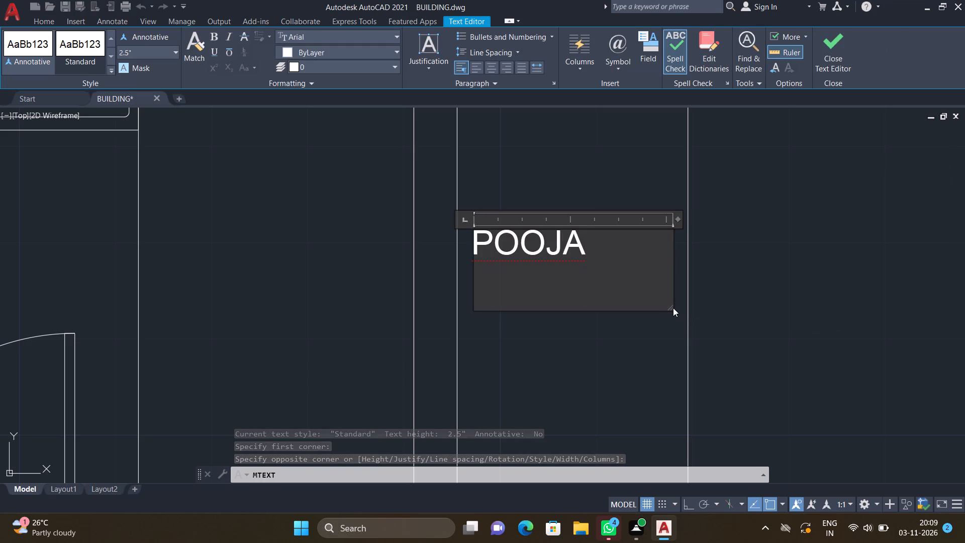
key("Escape")
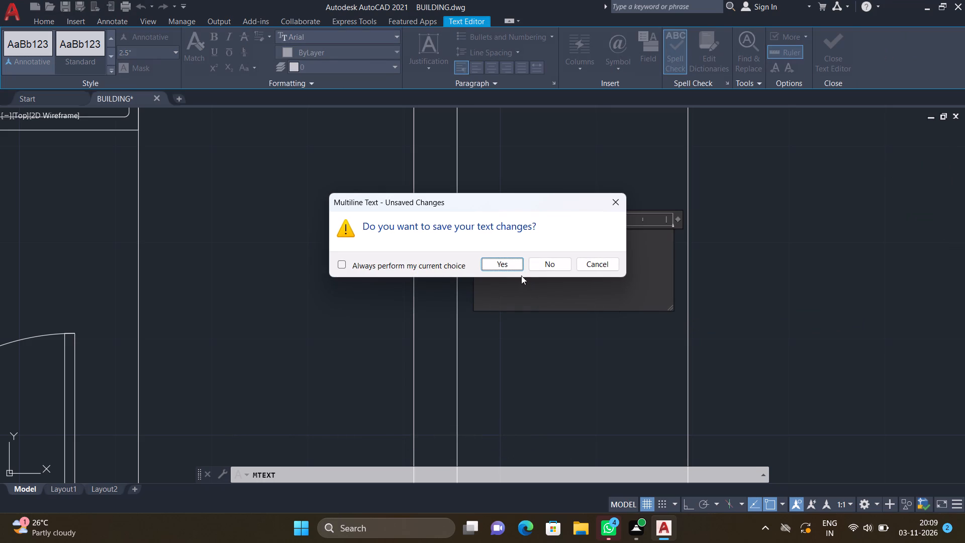
left_click(509, 264)
Turn on Ortho mode and rotate the POOJA label 90° counterclockwise so it reads vertically.
scroll(554, 230, "down", 1)
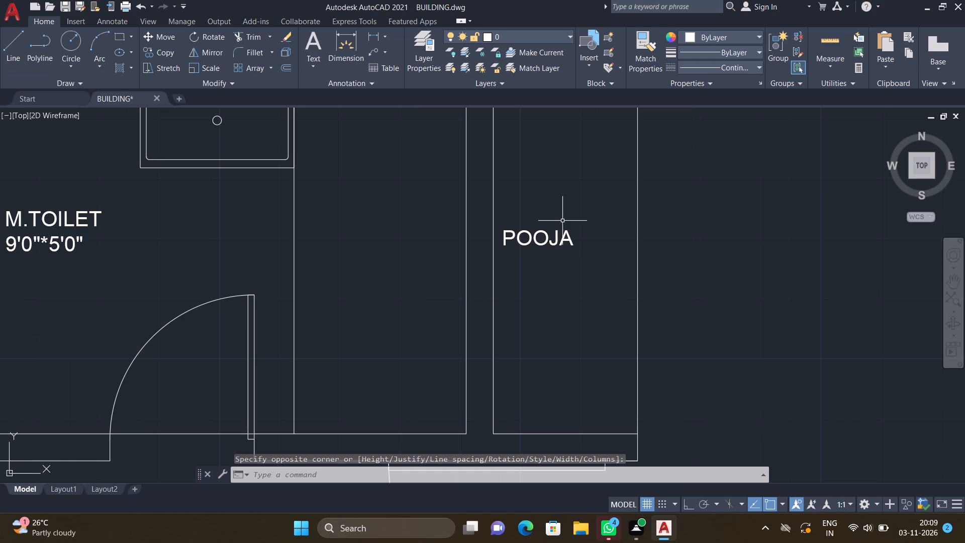
key("F8")
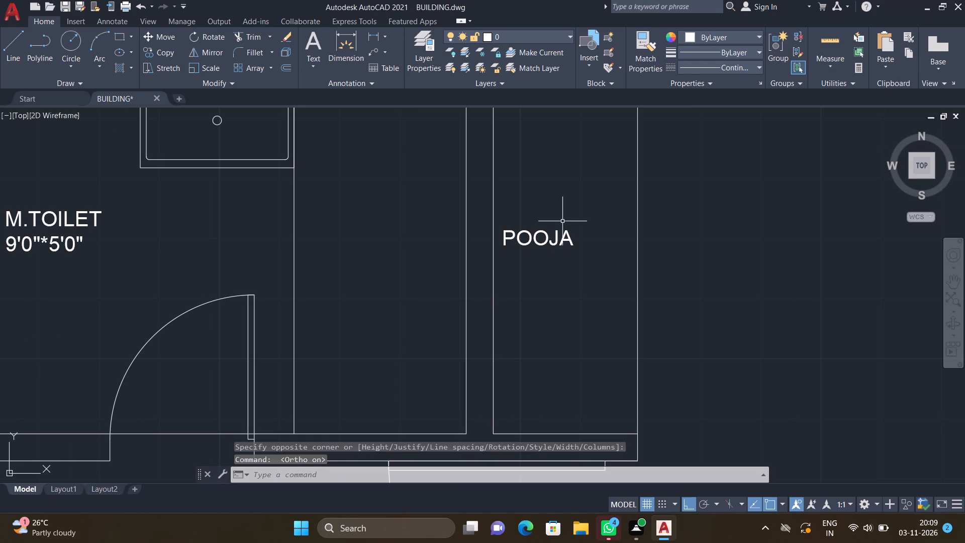
type("RO")
key("Return")
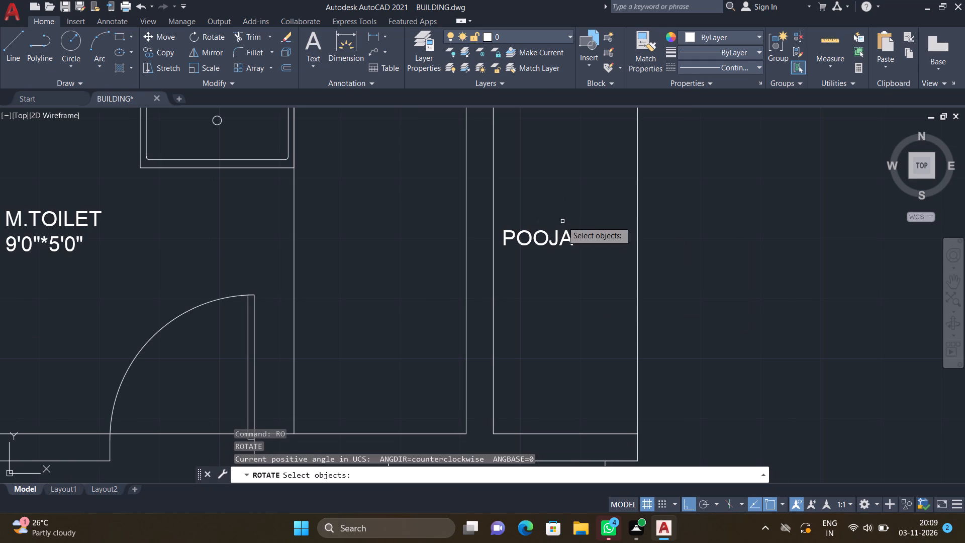
scroll(581, 257, "up", 1)
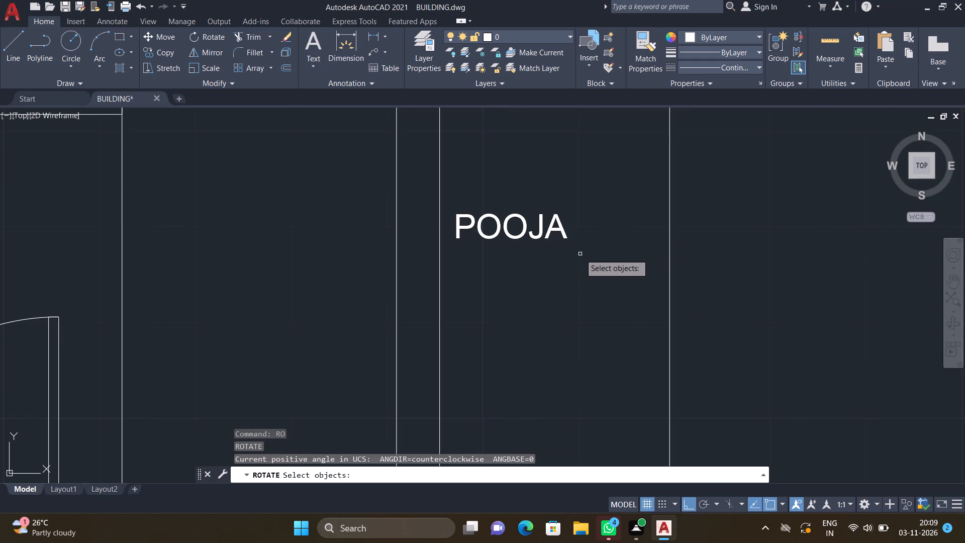
left_click_drag(580, 254, 574, 253)
left_click(451, 194)
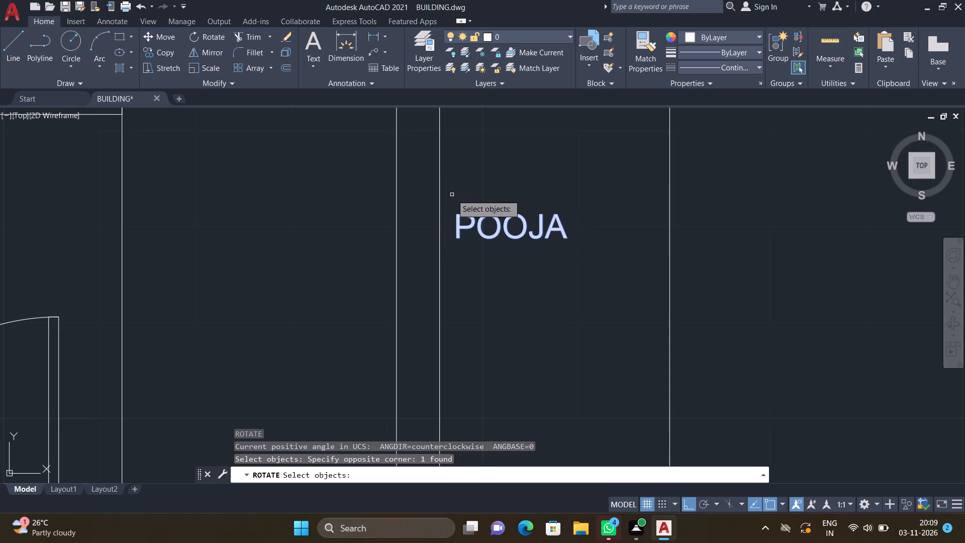
key("Return")
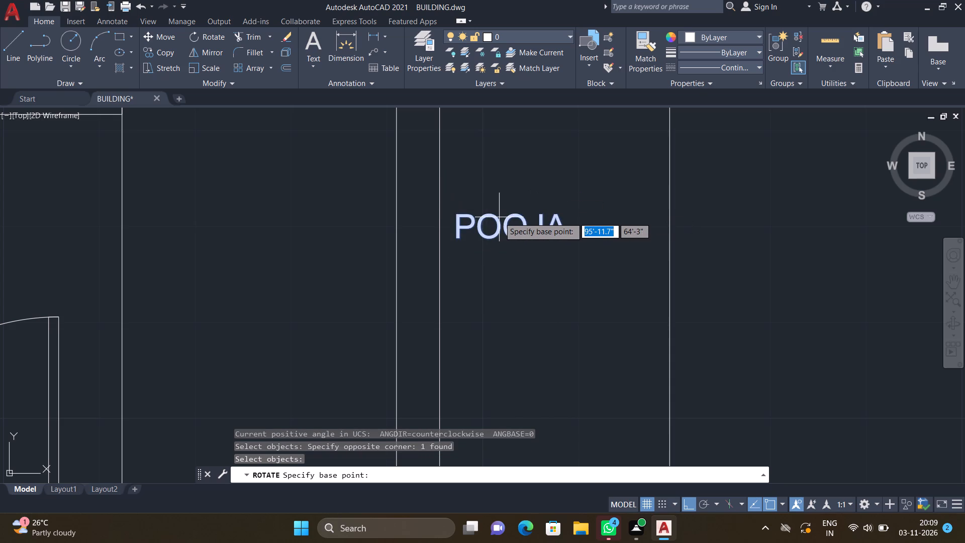
left_click(506, 219)
left_click(501, 166)
Move the vertical POOJA label horizontally towards the middle of its narrow room.
scroll(523, 188, "down", 2)
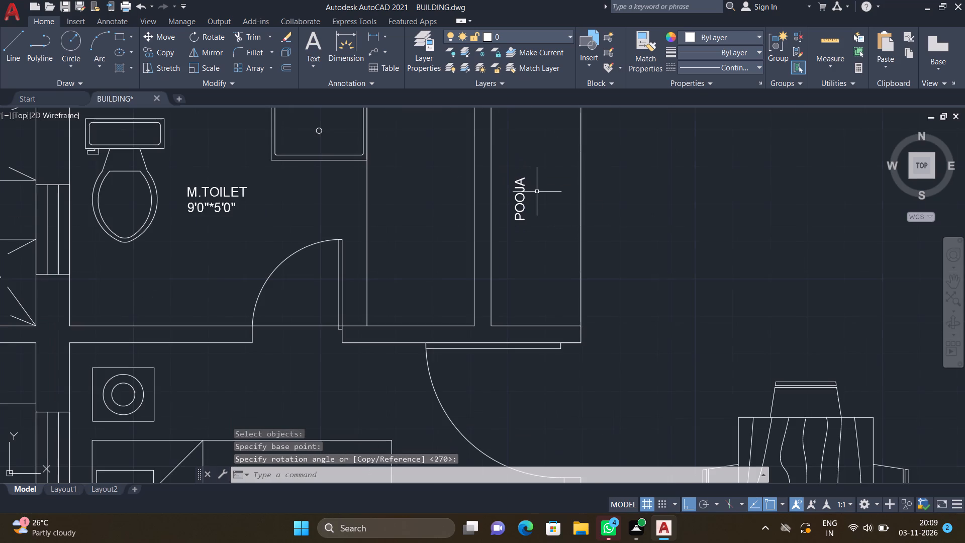
scroll(537, 192, "up", 1)
key("m")
key("Return")
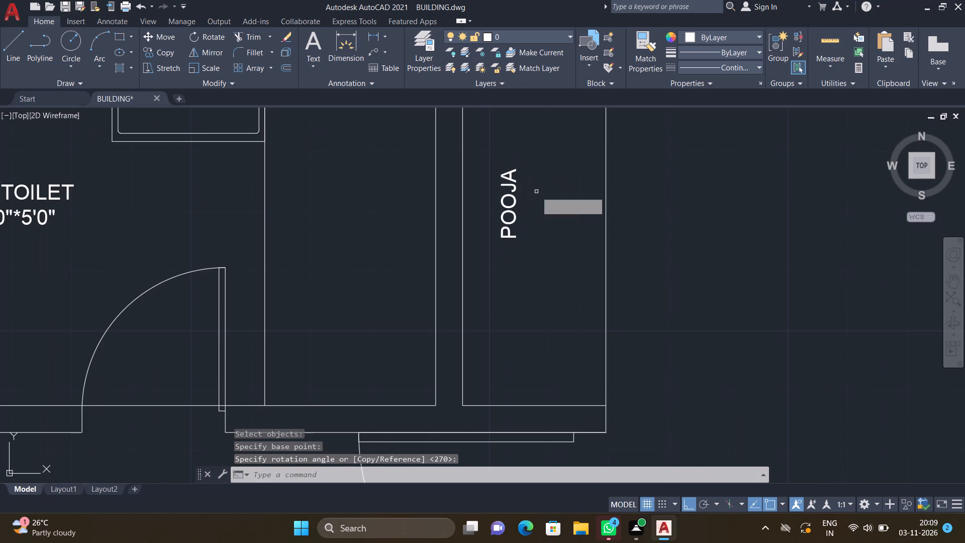
left_click_drag(528, 251, 515, 241)
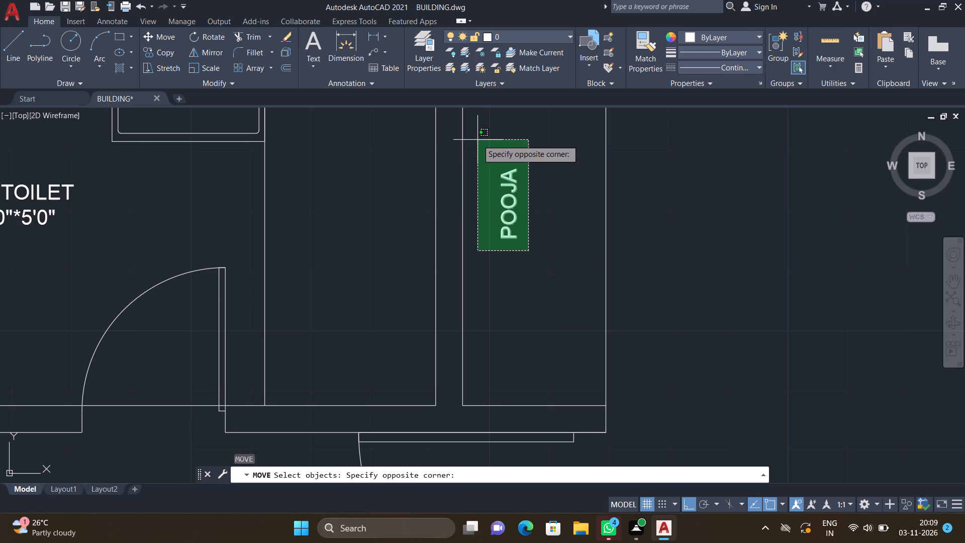
left_click(487, 143)
key("Return")
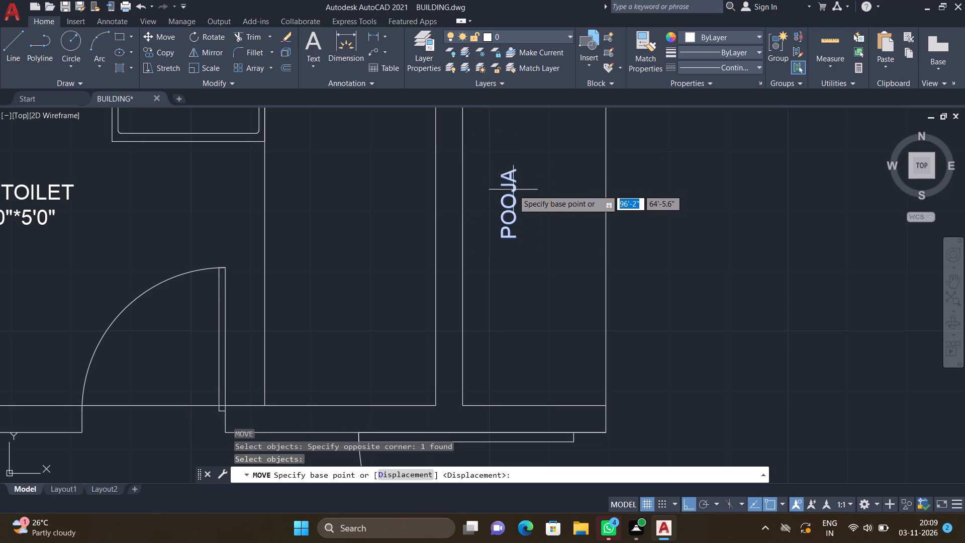
left_click(506, 239)
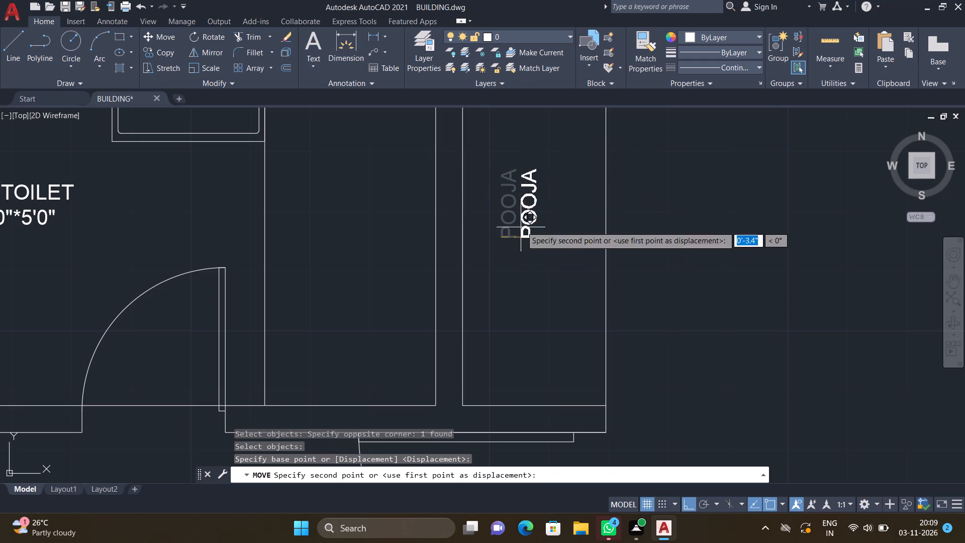
left_click(523, 218)
Add a multiline text label above the bed in the bedroom below M.TOILET reading M.BEDROOM with 11'0"*13'3" on the second line.
scroll(524, 245, "down", 2)
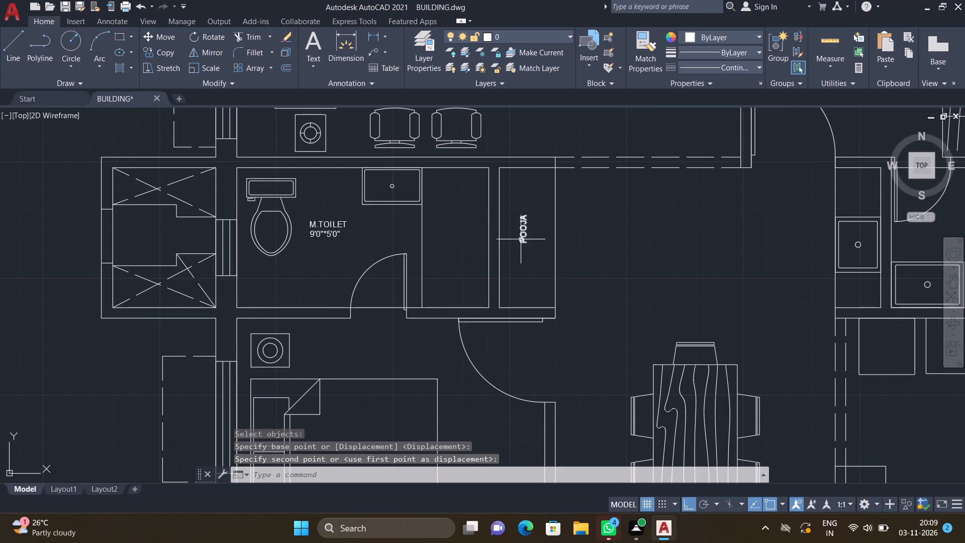
scroll(512, 243, "down", 3)
scroll(475, 291, "up", 2)
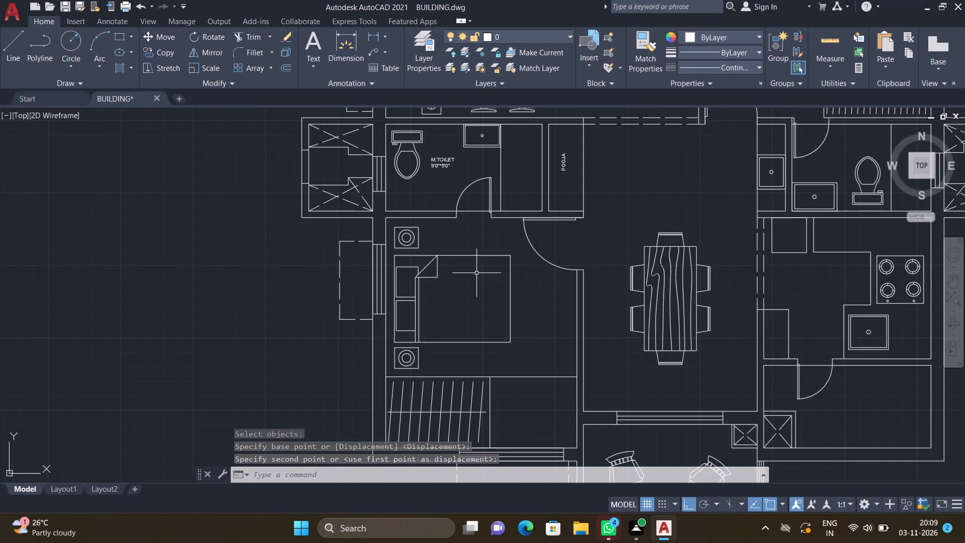
scroll(485, 239, "up", 3)
type("MT")
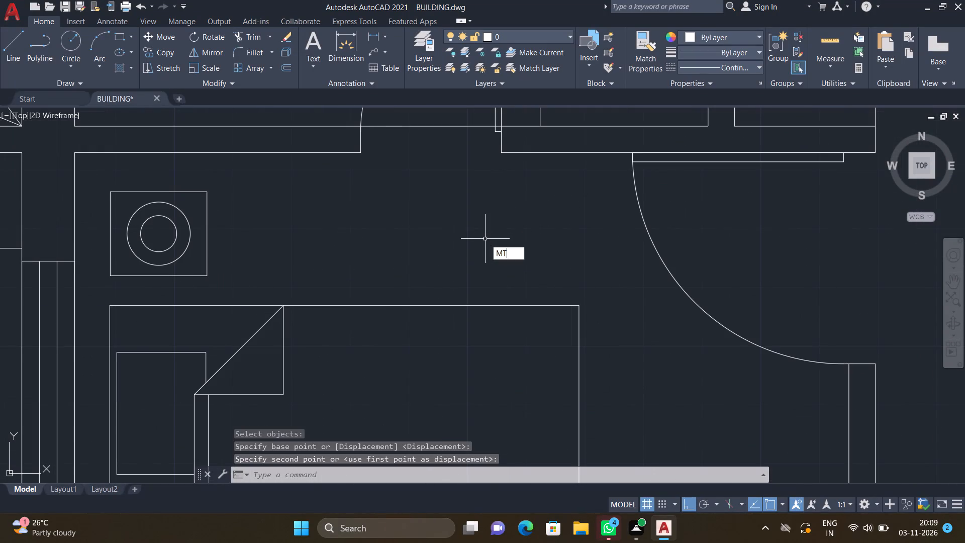
key("Return")
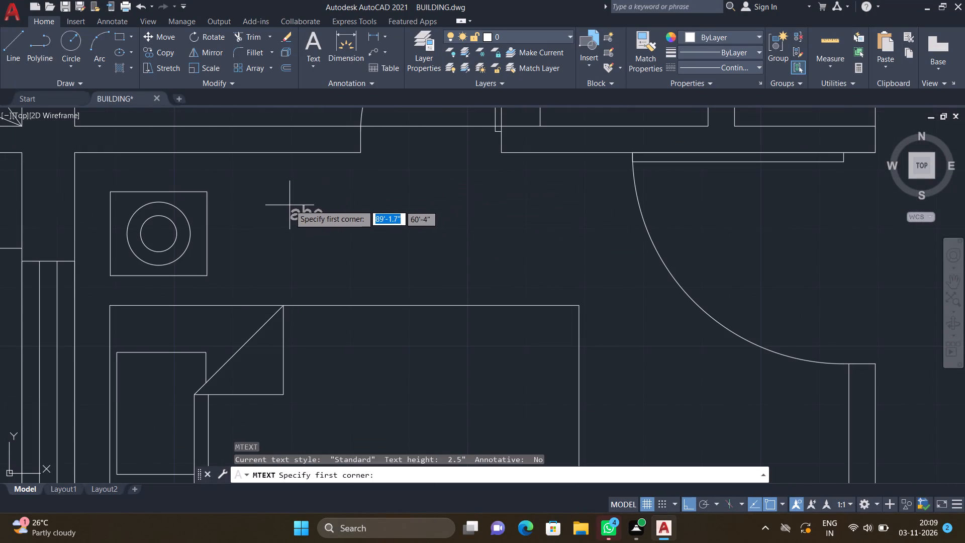
left_click_drag(267, 192, 283, 204)
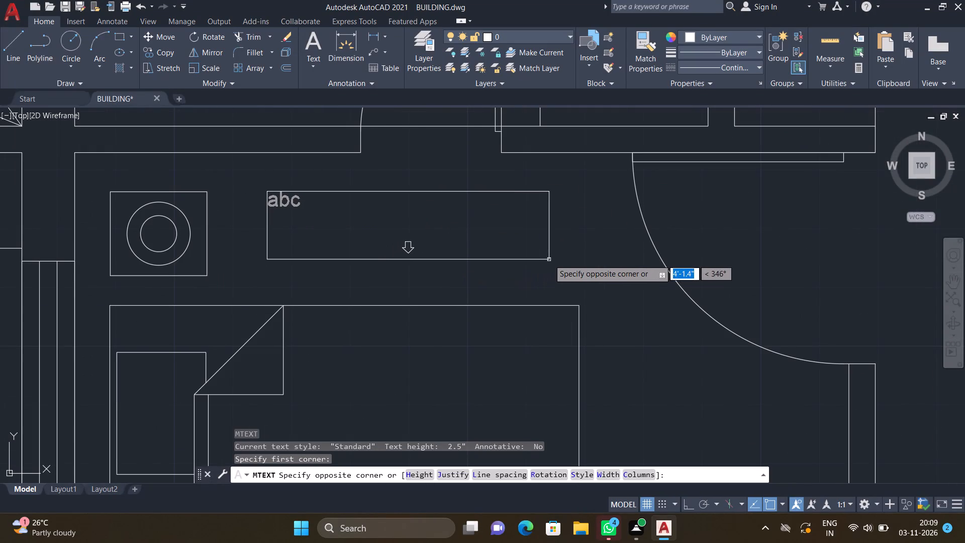
left_click(556, 262)
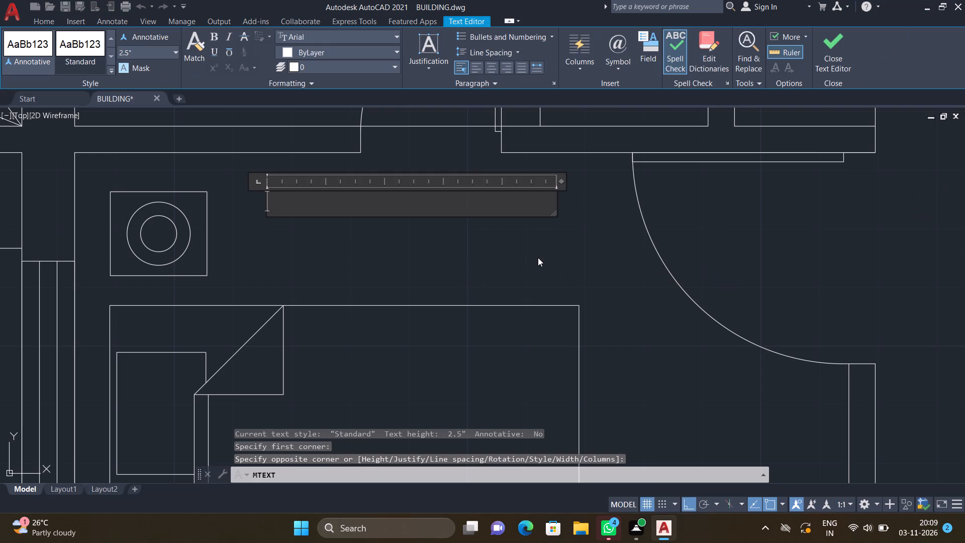
type("M.")
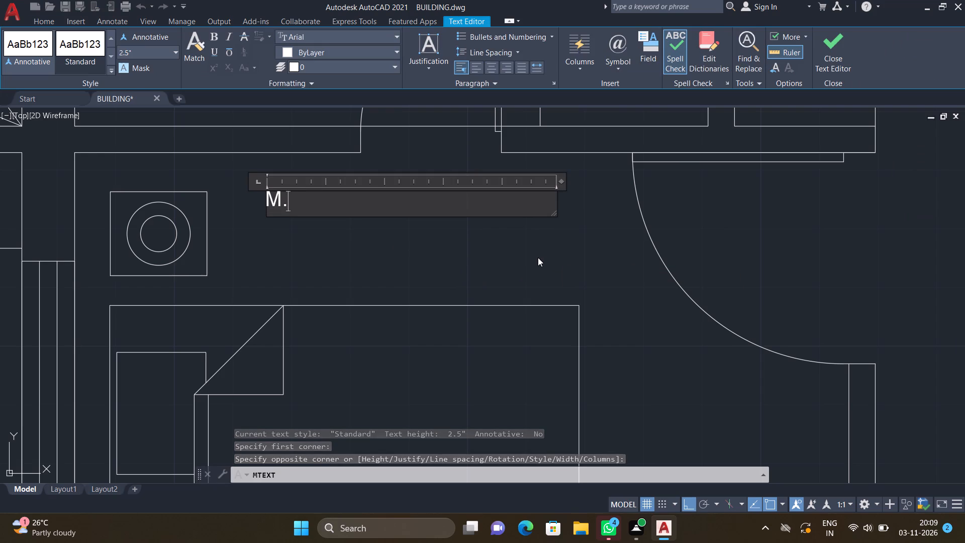
type("BEDR")
key("p")
key("BackSpace")
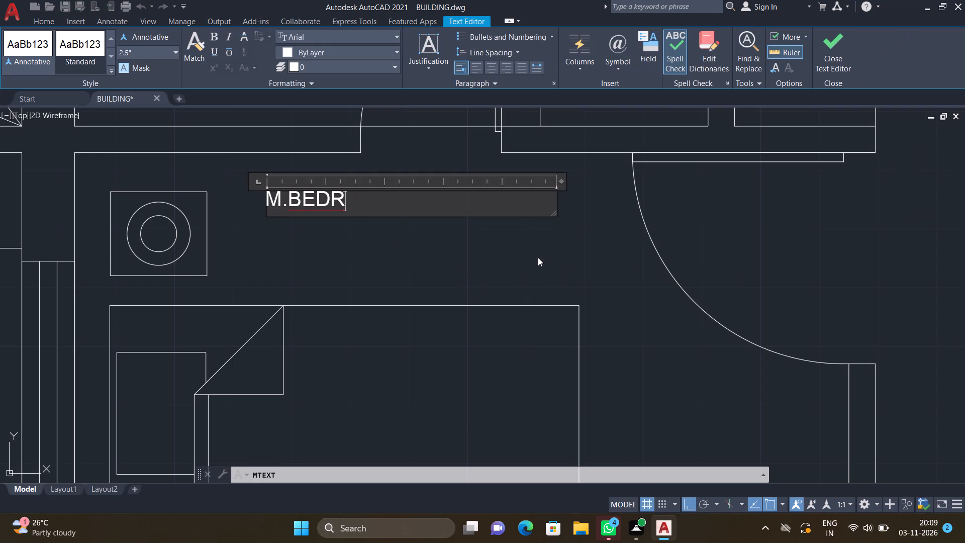
type("OOM")
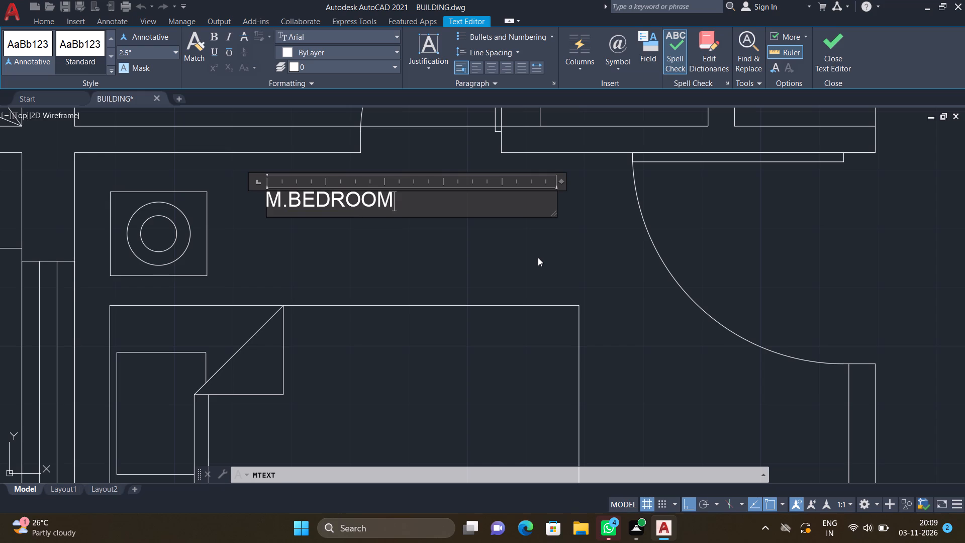
key("Return")
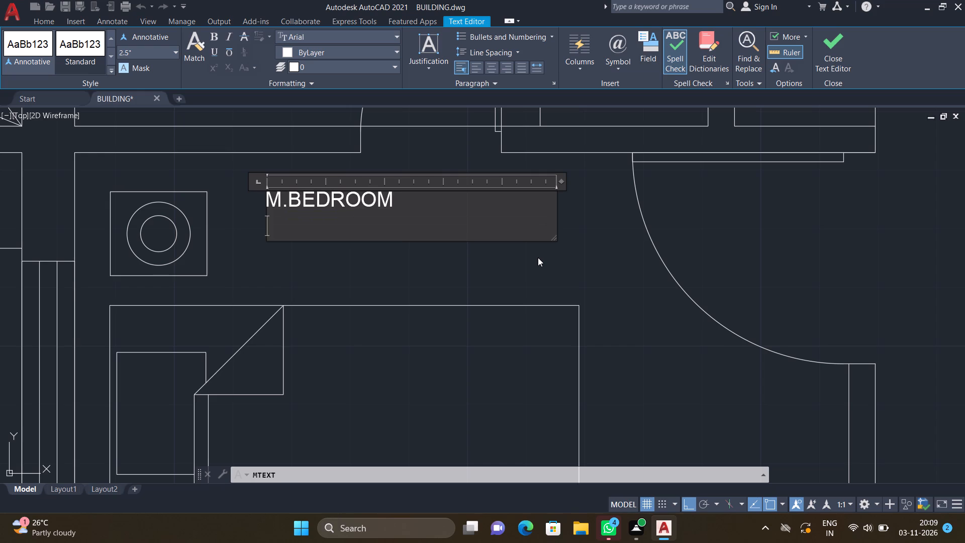
type("11'")
type("0\"*")
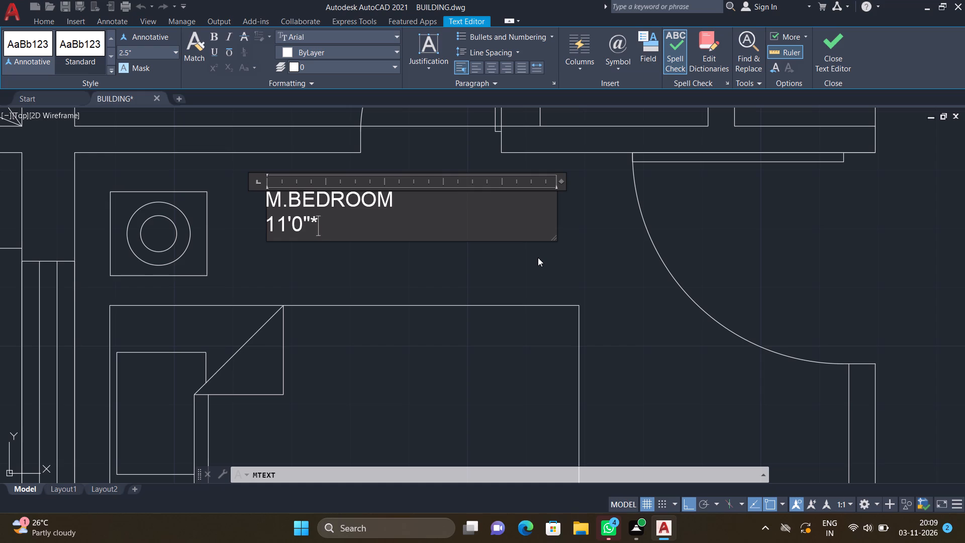
type("13'")
type("3\"")
key("Return")
key("Escape")
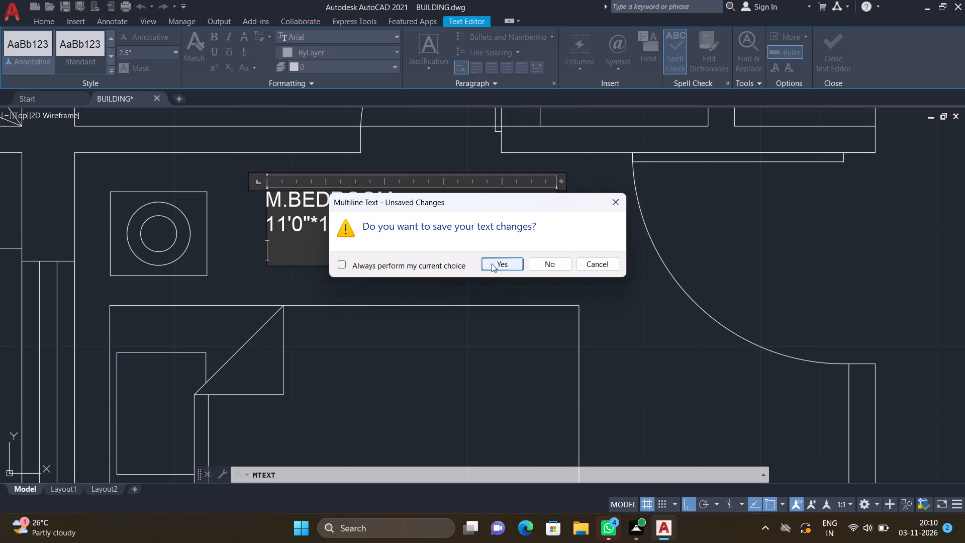
left_click(496, 265)
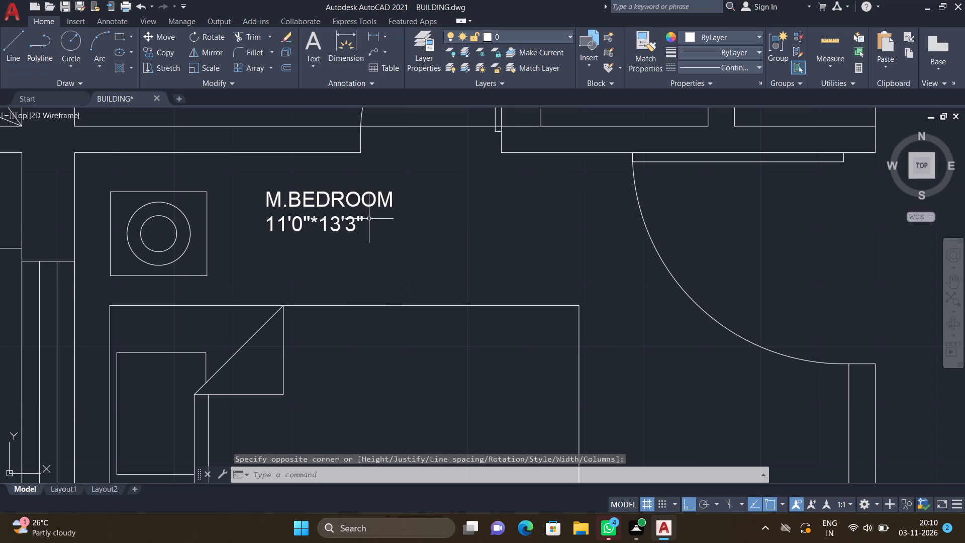
scroll(396, 228, "up", 1)
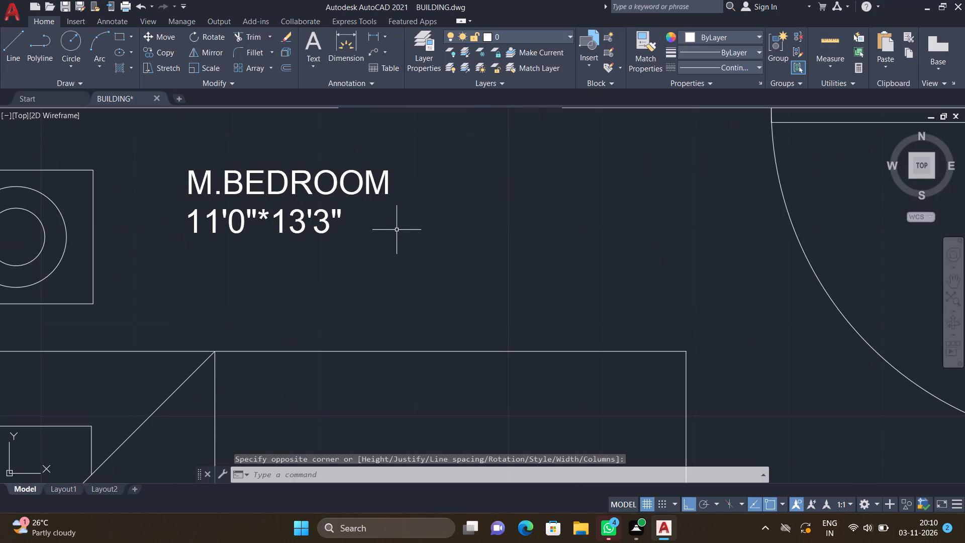
scroll(395, 228, "down", 3)
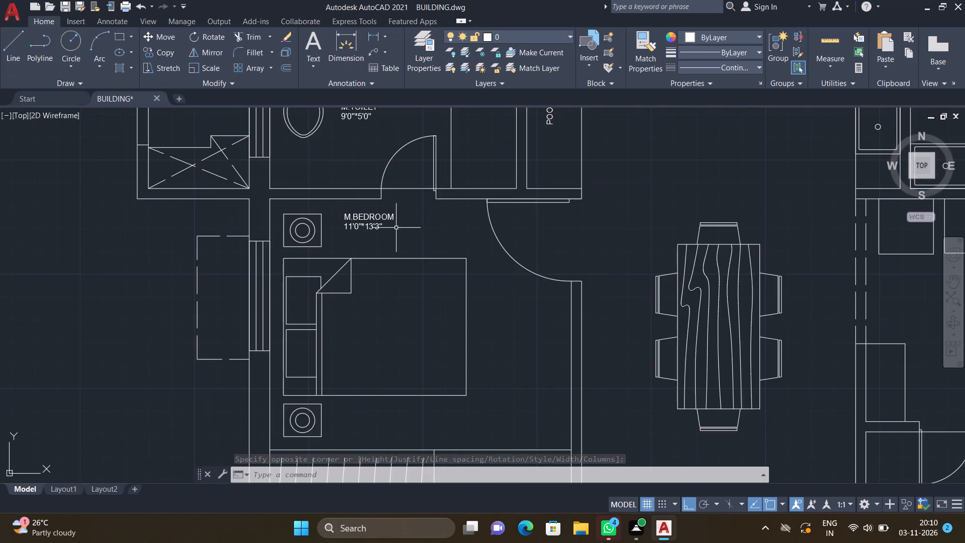
scroll(521, 223, "down", 3)
scroll(597, 210, "up", 2)
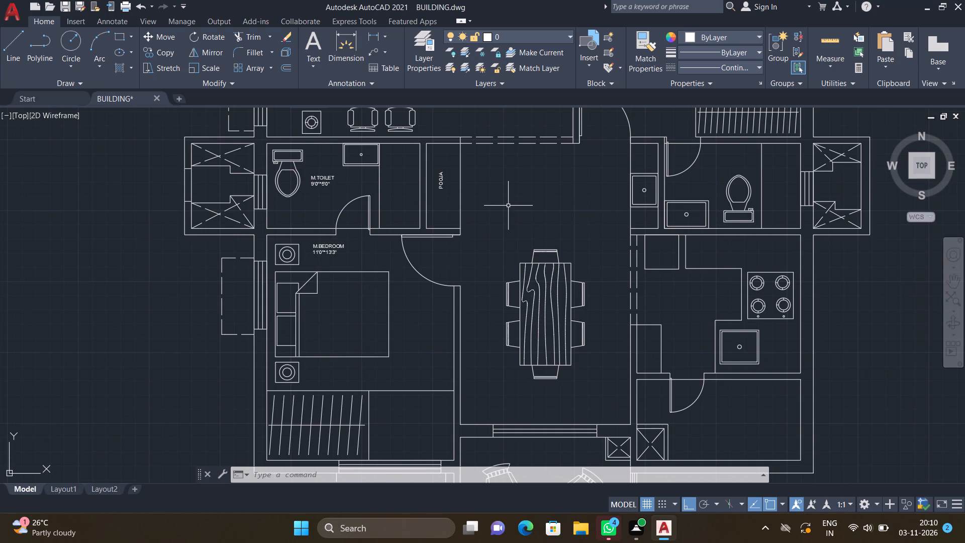
Add a multiline text label in the open area above the dining table reading LIVING/DINING with 10'0"*17'0" on the second line.
type("MT")
key("Return")
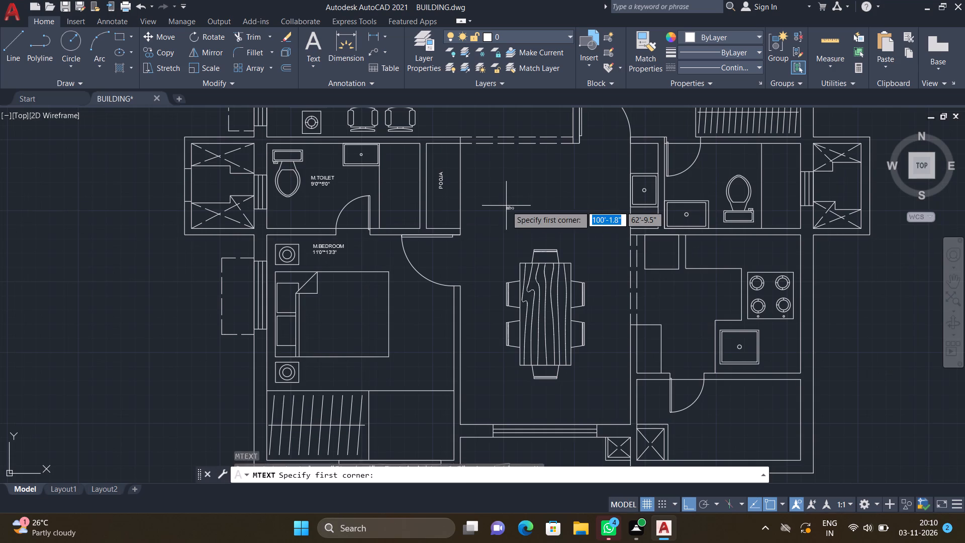
scroll(499, 204, "up", 2)
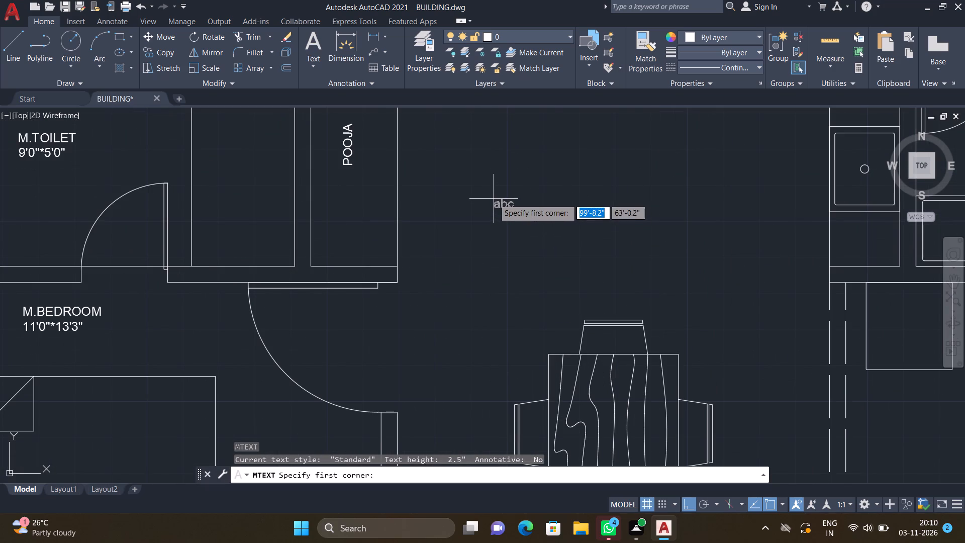
left_click(493, 199)
left_click(759, 268)
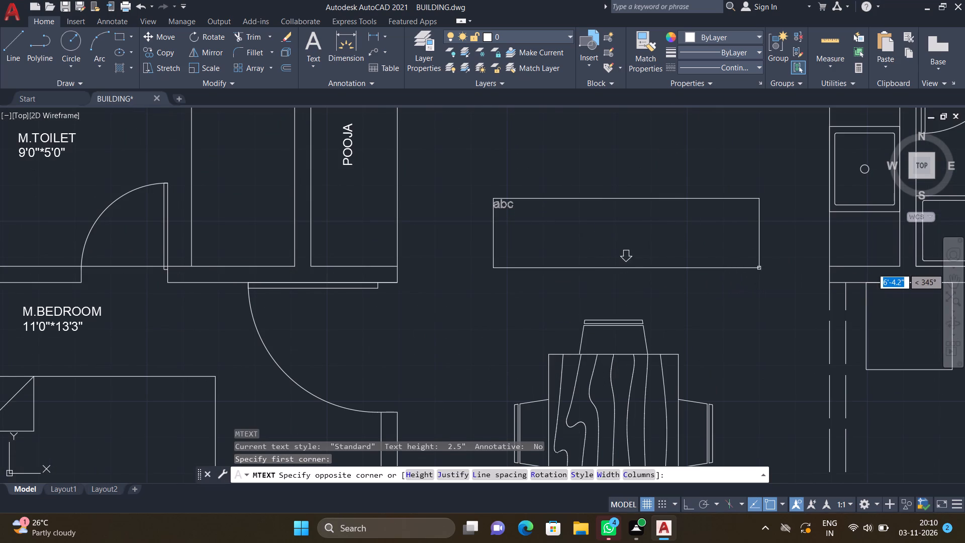
type("LIVING")
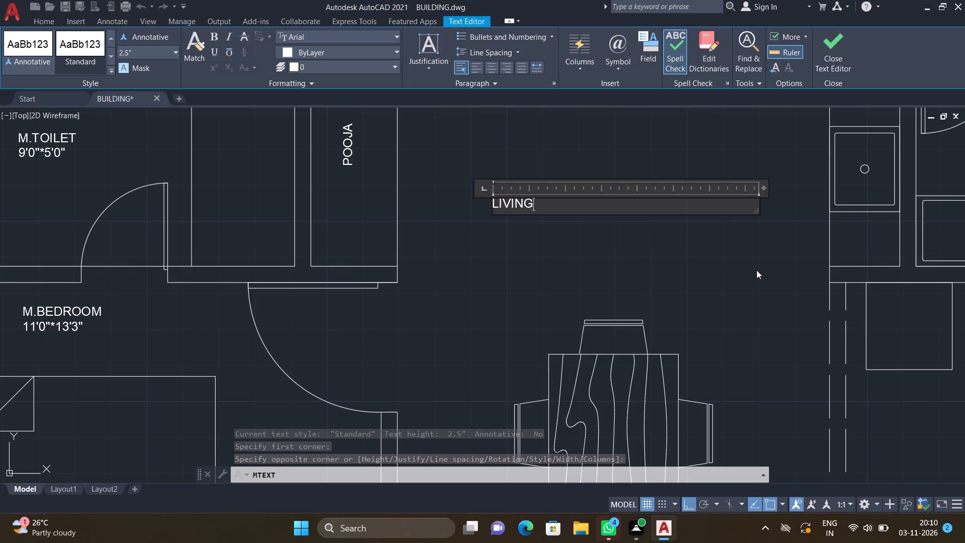
key("slash")
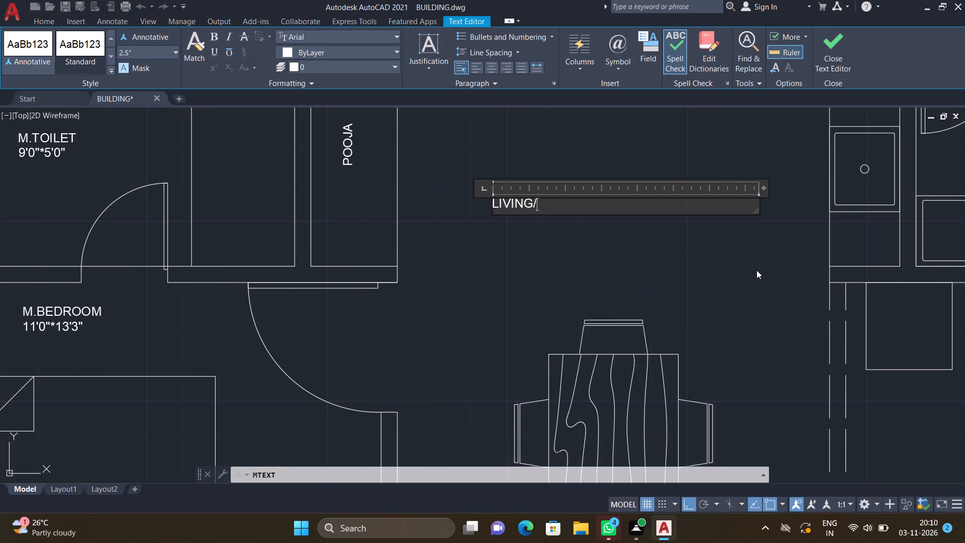
type("DINING")
key("Return")
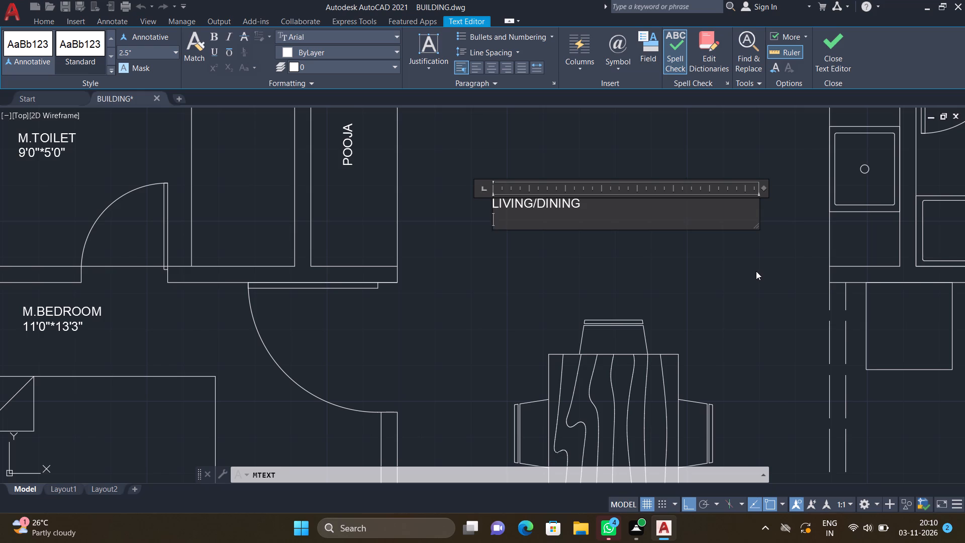
type("10'")
type("0\"")
key("asterisk")
type("17'")
type("0\"")
key("Return")
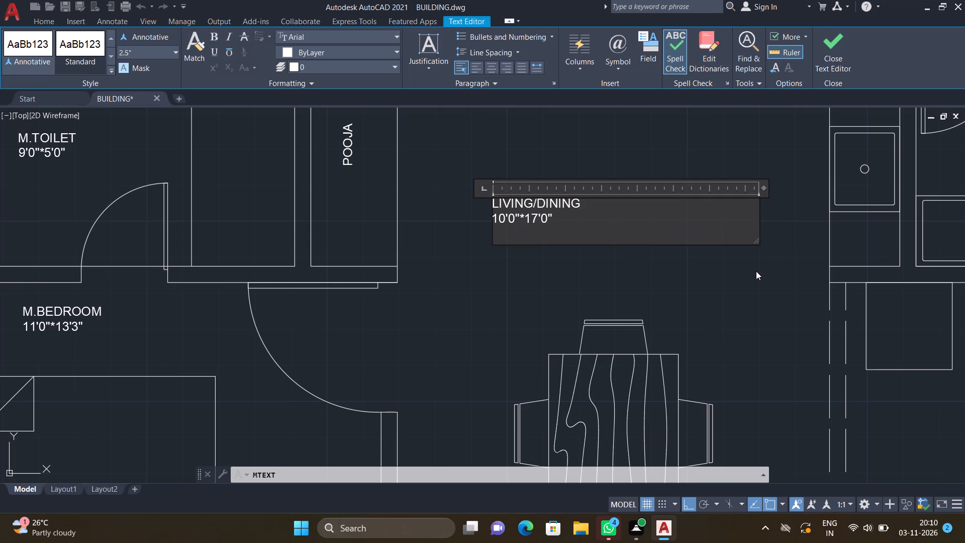
key("Escape")
left_click(489, 266)
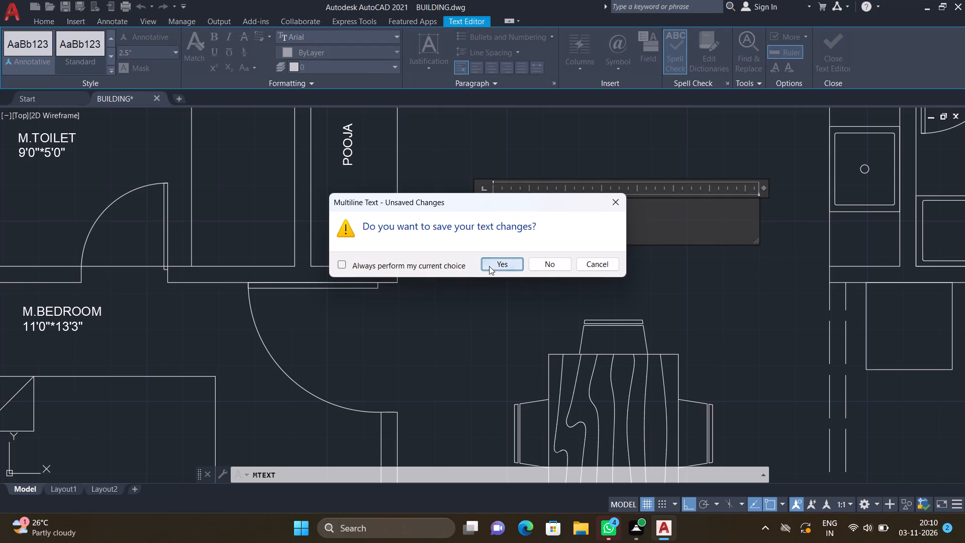
Move the LIVING/DINING label diagonally to just above the dining table, with Ortho mode turned off.
key("m")
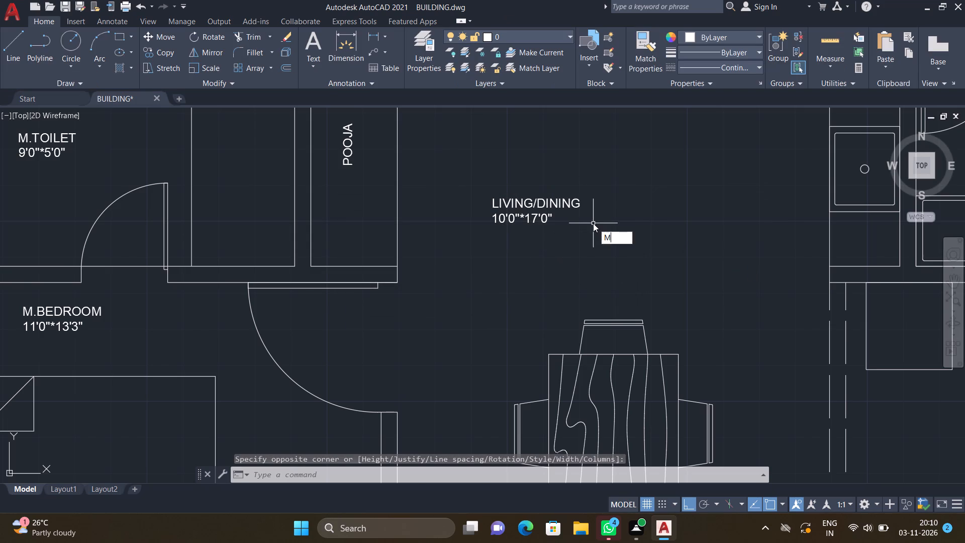
key("Return")
left_click_drag(603, 239, 594, 235)
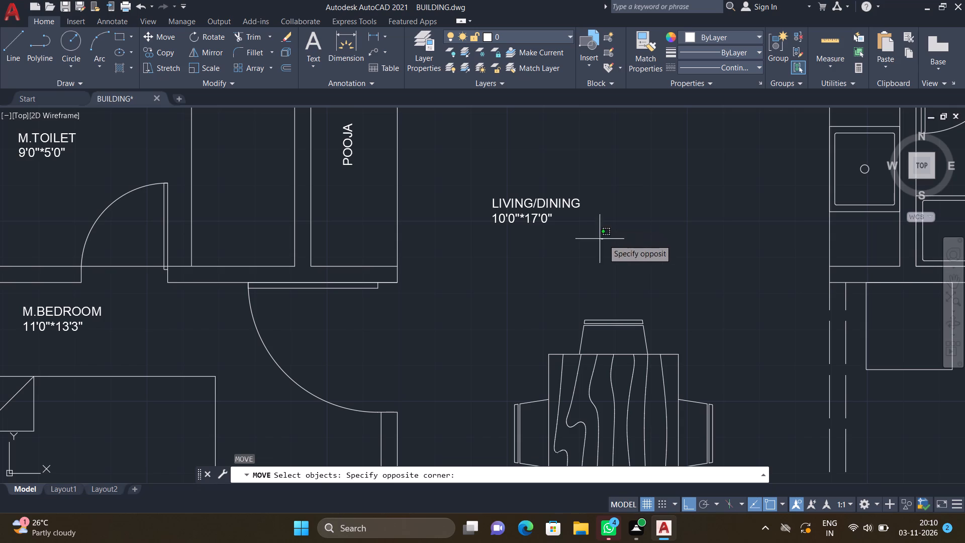
left_click_drag(594, 235, 569, 224)
left_click(456, 166)
key("Return")
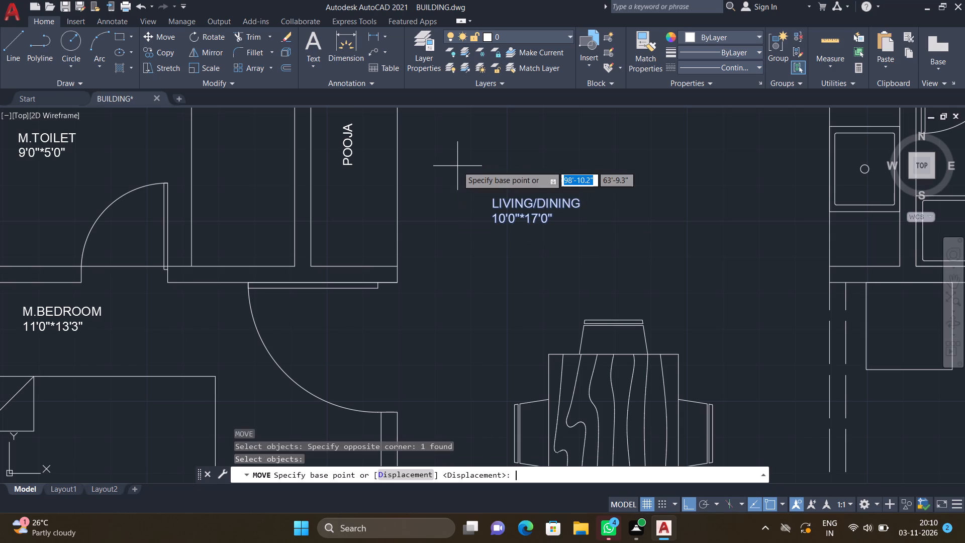
scroll(489, 204, "up", 1)
left_click_drag(497, 194, 497, 195)
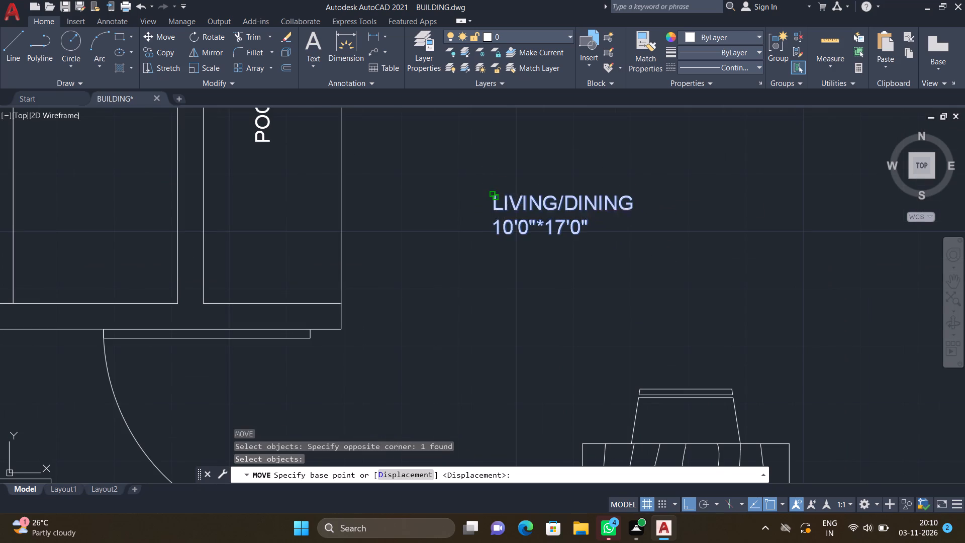
left_click_drag(497, 195, 500, 200)
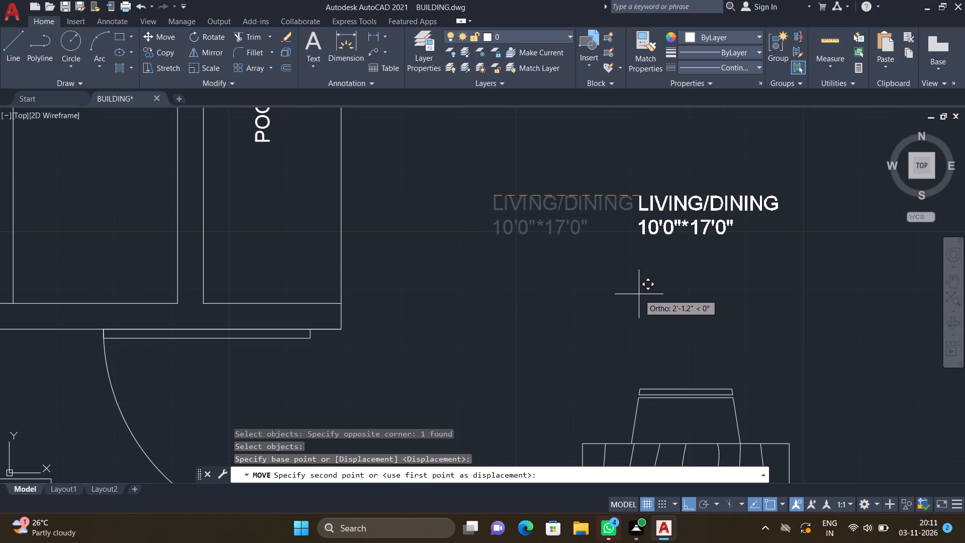
key("F8")
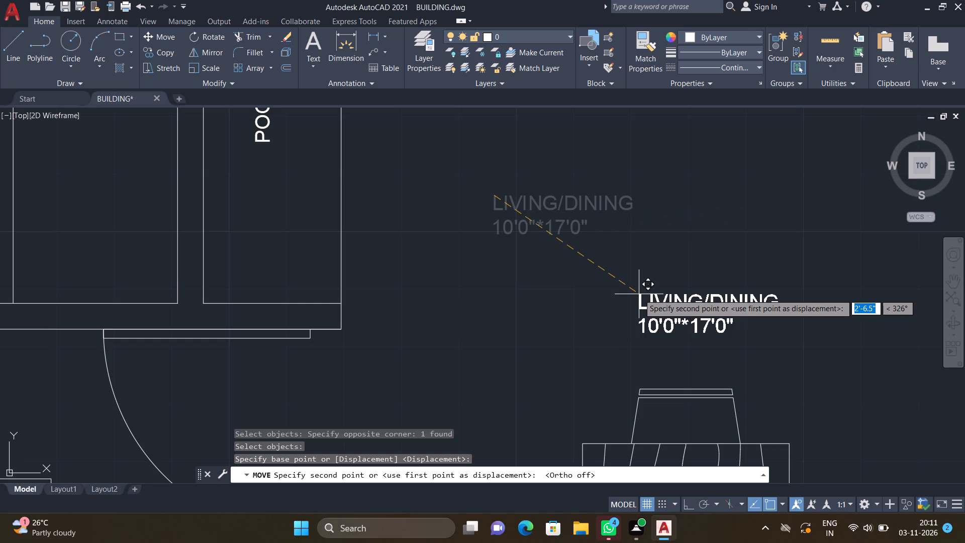
left_click(598, 302)
Add a multiline text label reading D in the central gap of the crossed duct square at the balcony's corner.
scroll(629, 310, "down", 3)
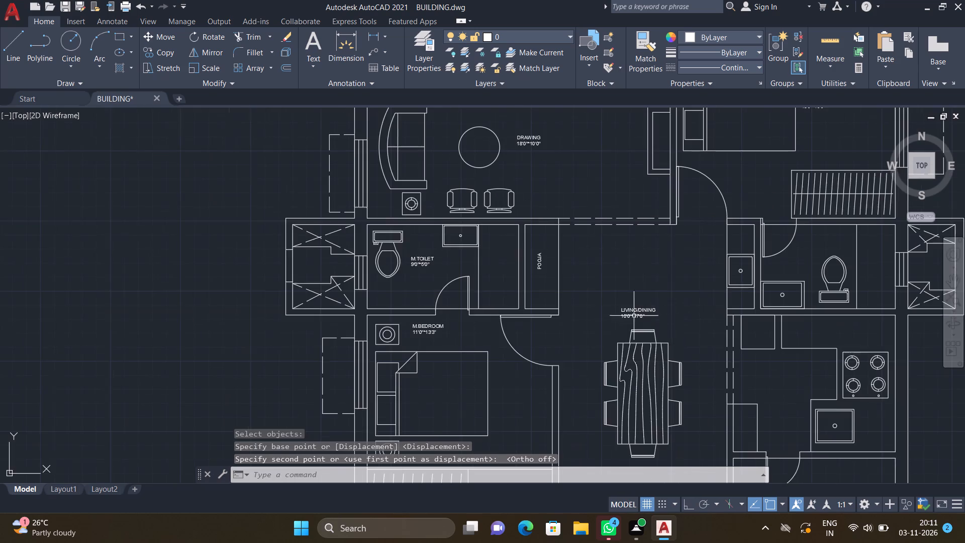
scroll(637, 328, "down", 3)
scroll(648, 385, "up", 2)
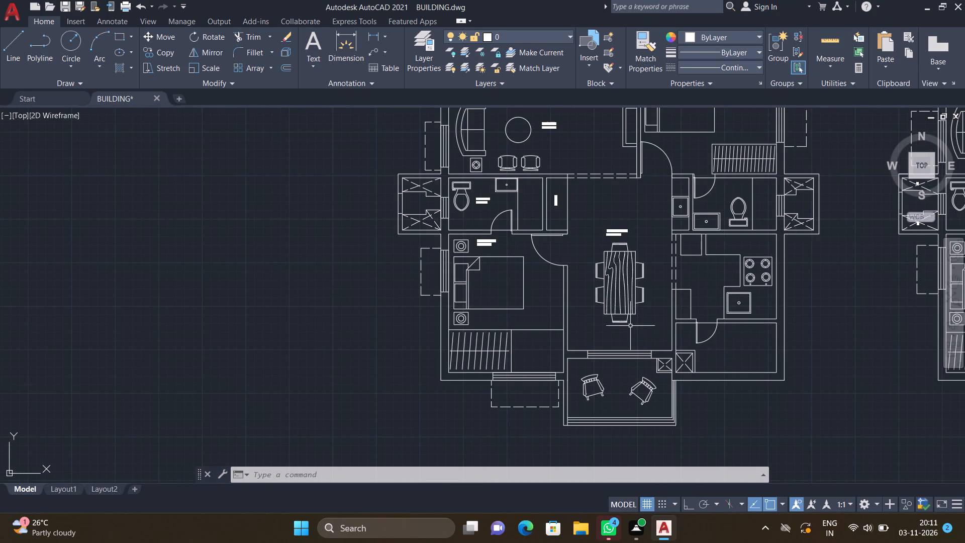
scroll(674, 387, "up", 2)
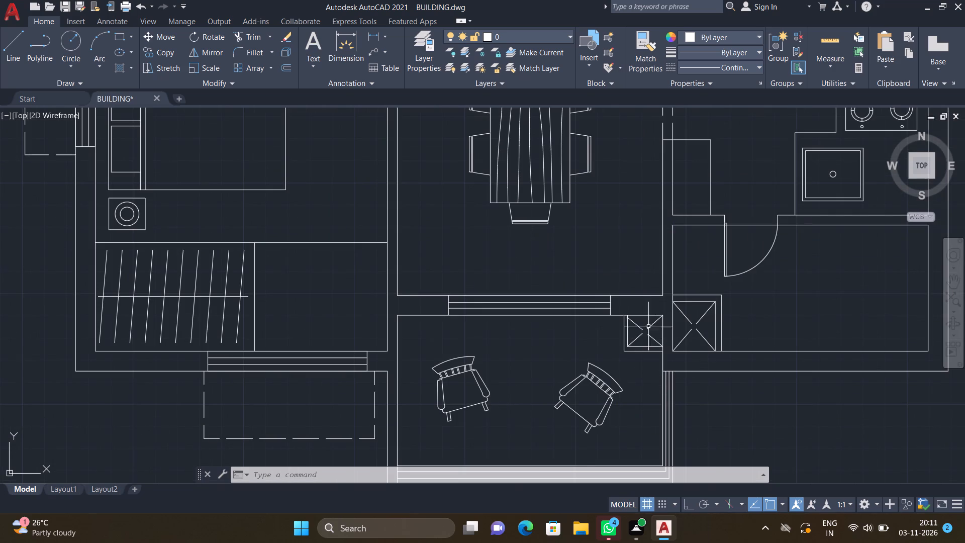
scroll(645, 320, "up", 3)
type("MT")
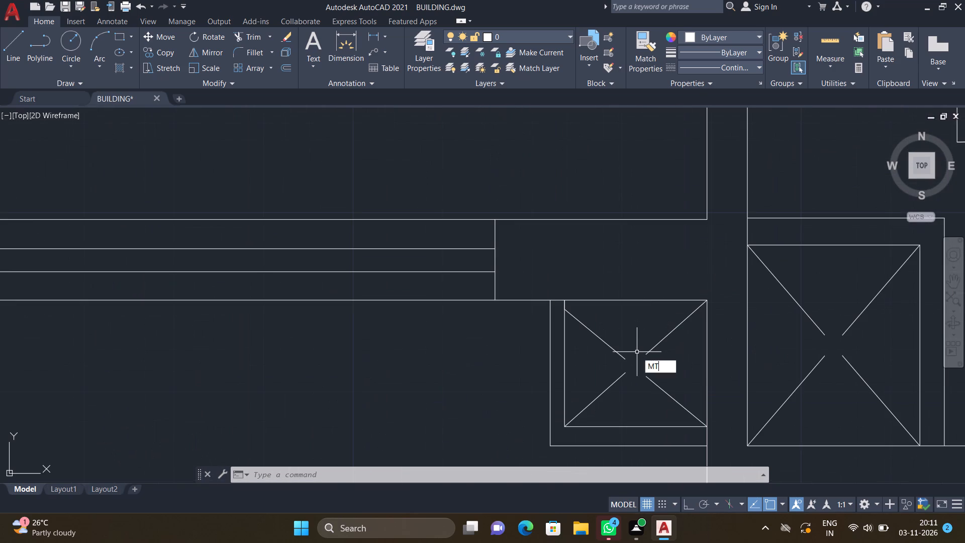
key("Return")
scroll(632, 384, "up", 2)
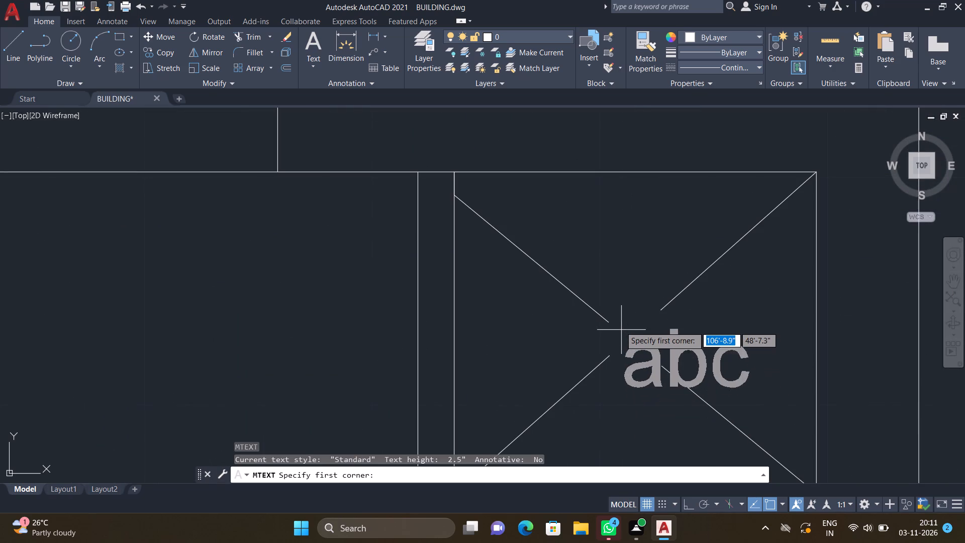
left_click(616, 320)
scroll(648, 359, "up", 1)
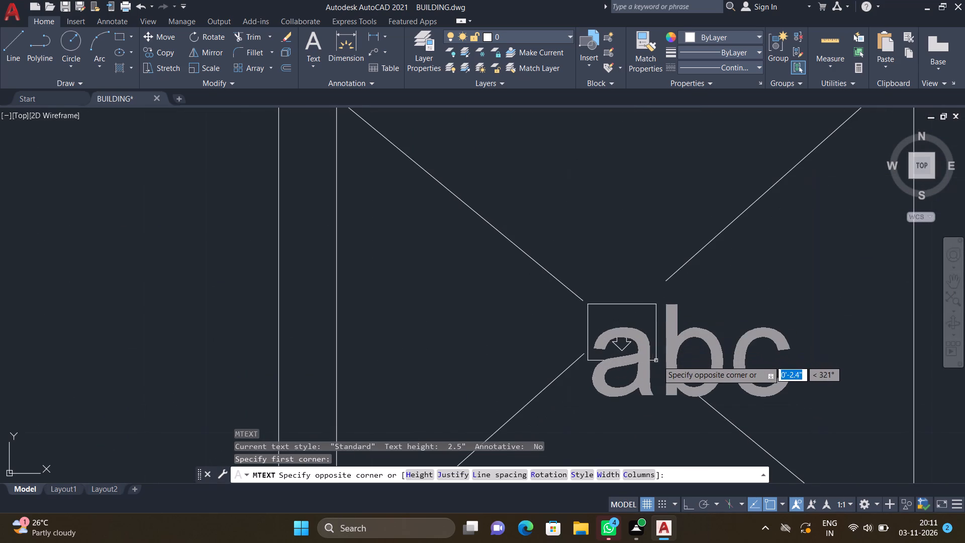
left_click(667, 364)
key("d")
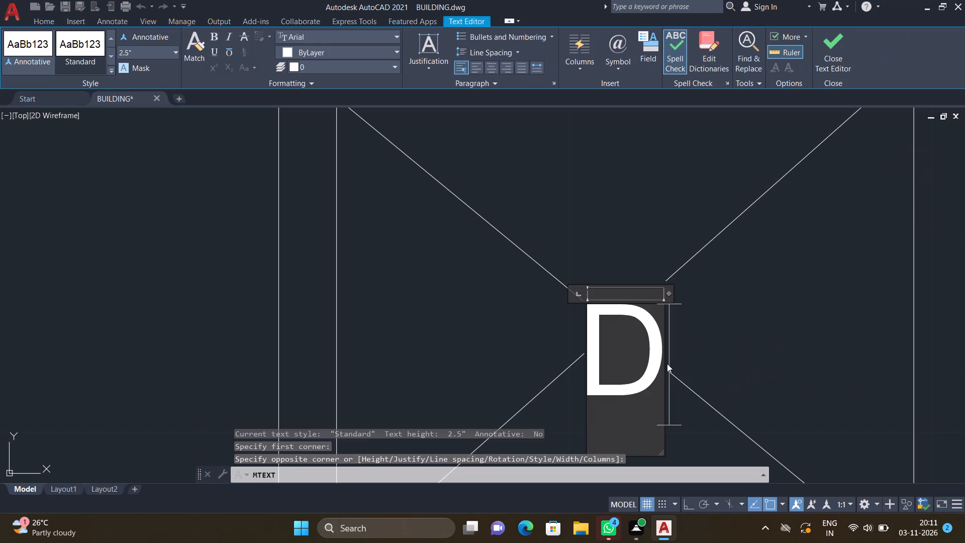
key("Return")
key("Escape")
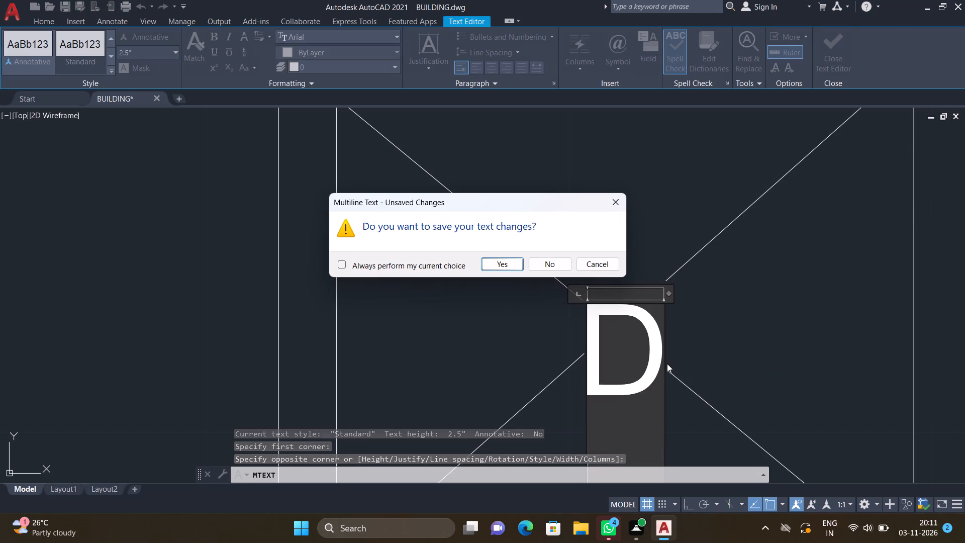
left_click(503, 265)
Add a multiline text label below the two chairs in the balcony reading 5'8" WIDE BALCONY.
scroll(505, 269, "down", 2)
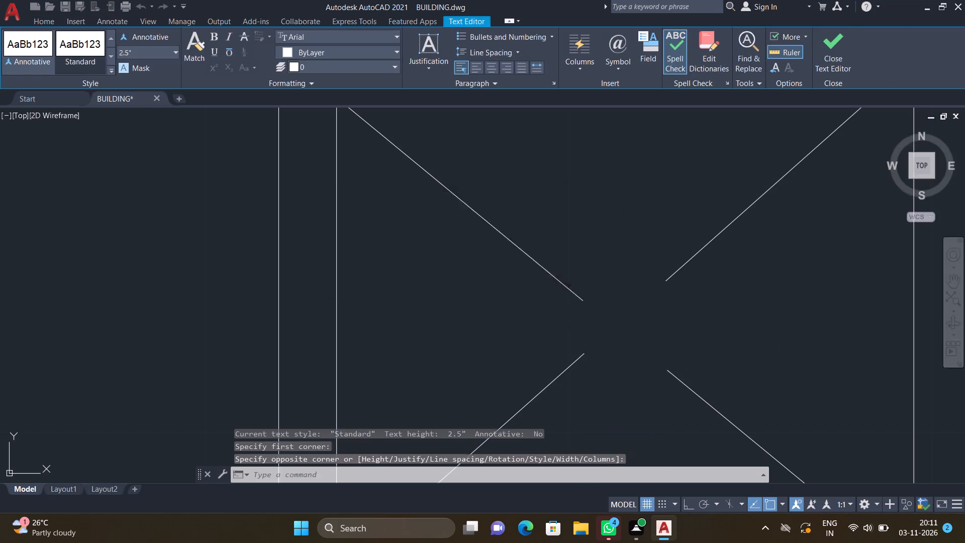
scroll(506, 270, "down", 2)
scroll(481, 312, "down", 4)
scroll(438, 355, "up", 3)
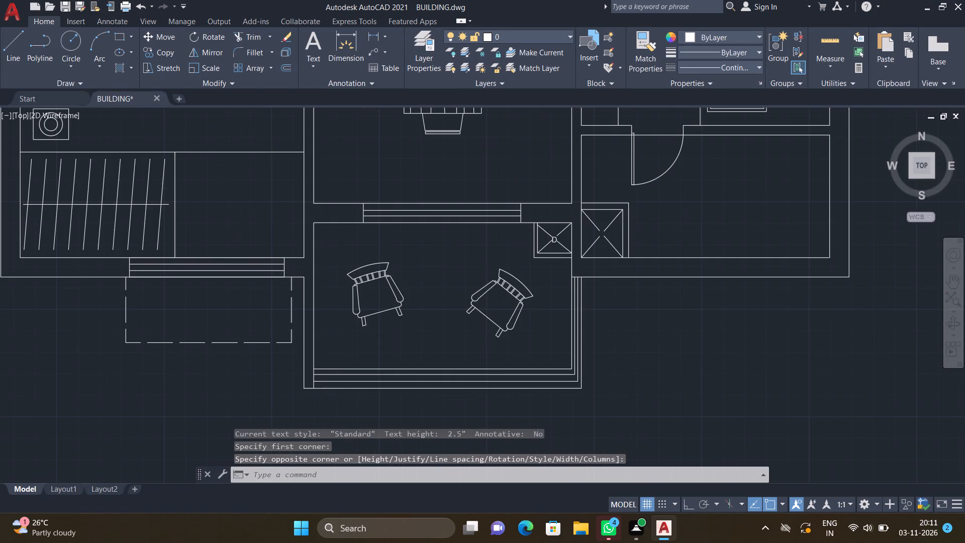
type("MT")
key("Return")
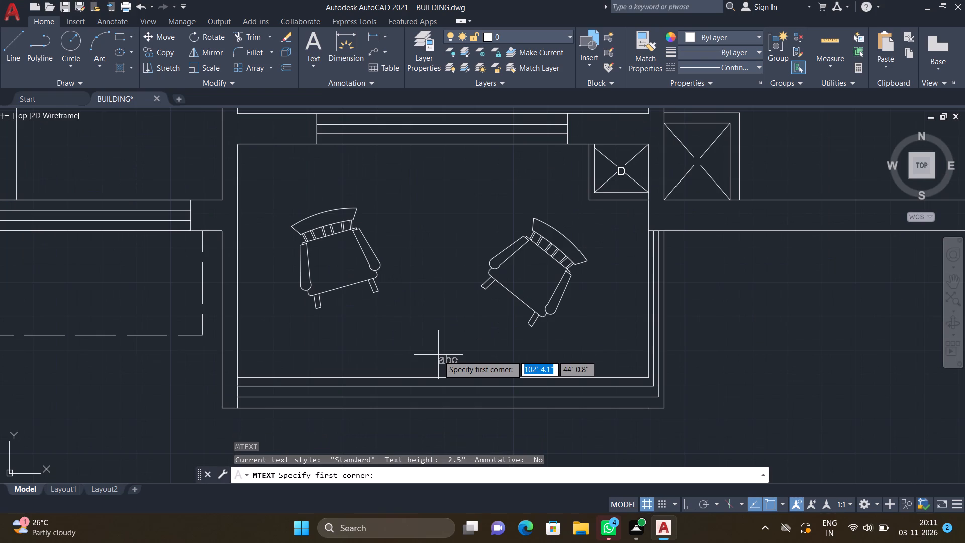
scroll(324, 337, "up", 1)
left_click_drag(326, 330, 335, 338)
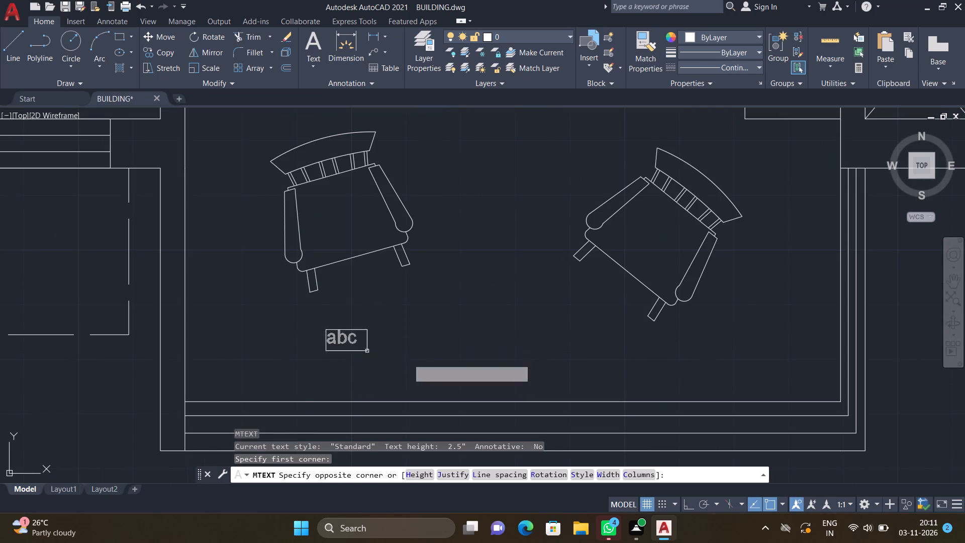
left_click(627, 374)
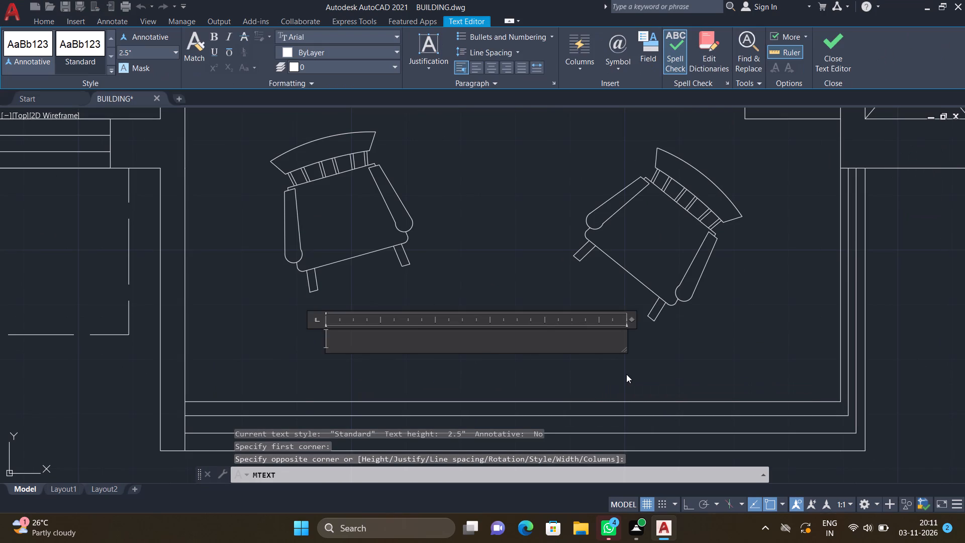
type("5'")
type("8\"")
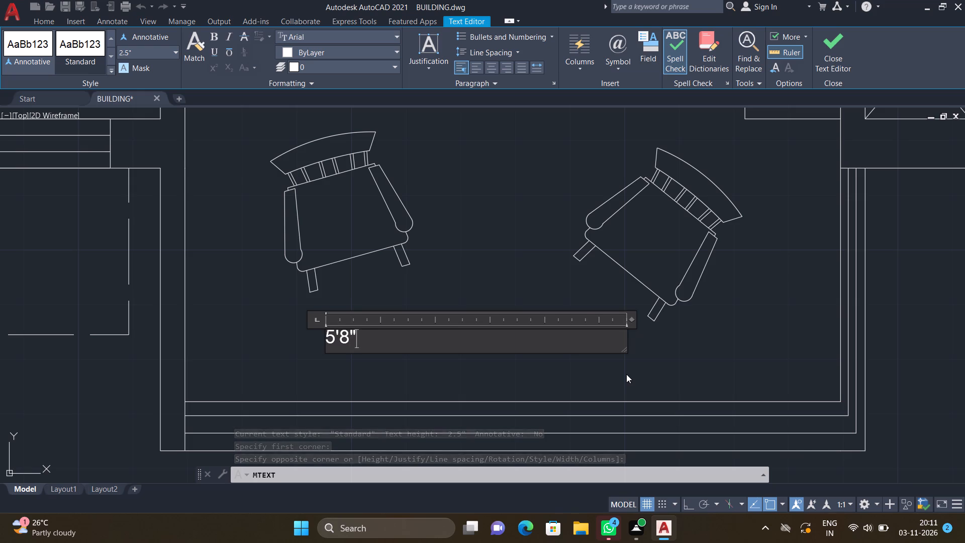
key("space")
type("WIDE")
key("space")
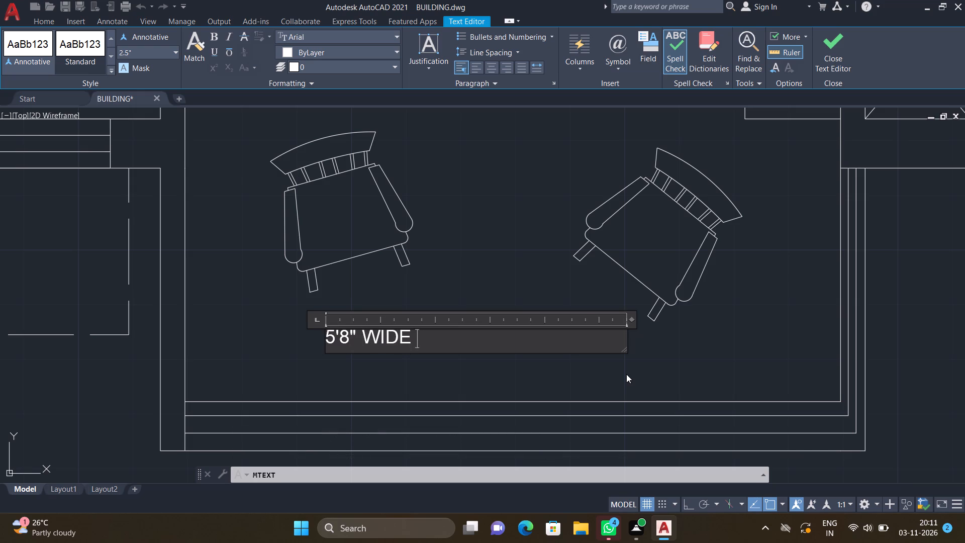
type("BALCONY")
key("Return")
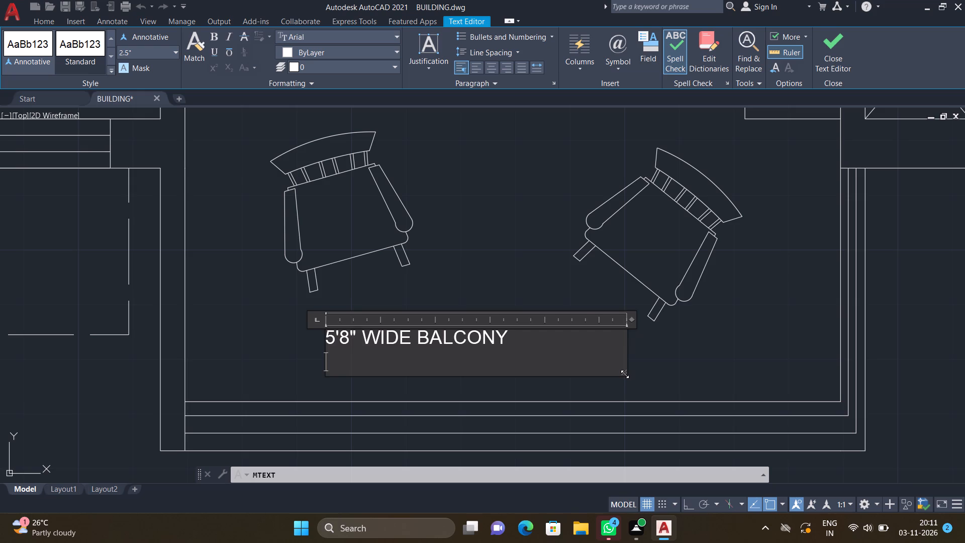
key("Escape")
left_click(504, 264)
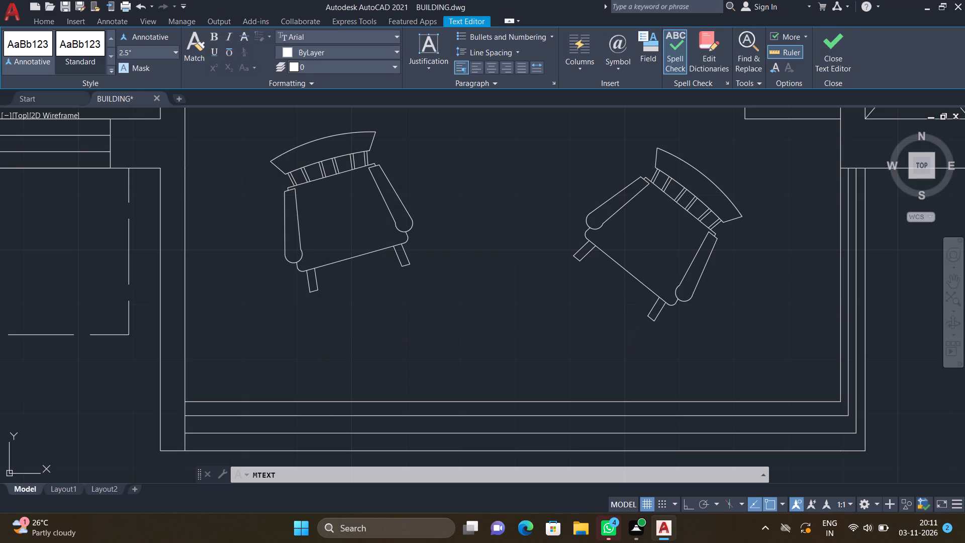
Move the 5'8" WIDE BALCONY label diagonally so it sits just below the gap between the two balcony chairs.
key("m")
key("Return")
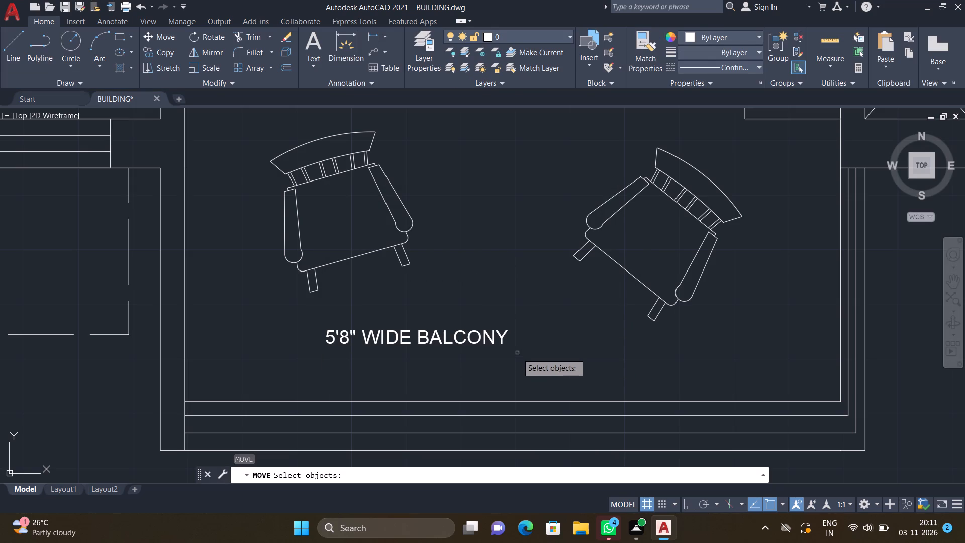
left_click_drag(518, 355, 511, 352)
left_click(302, 297)
key("Return")
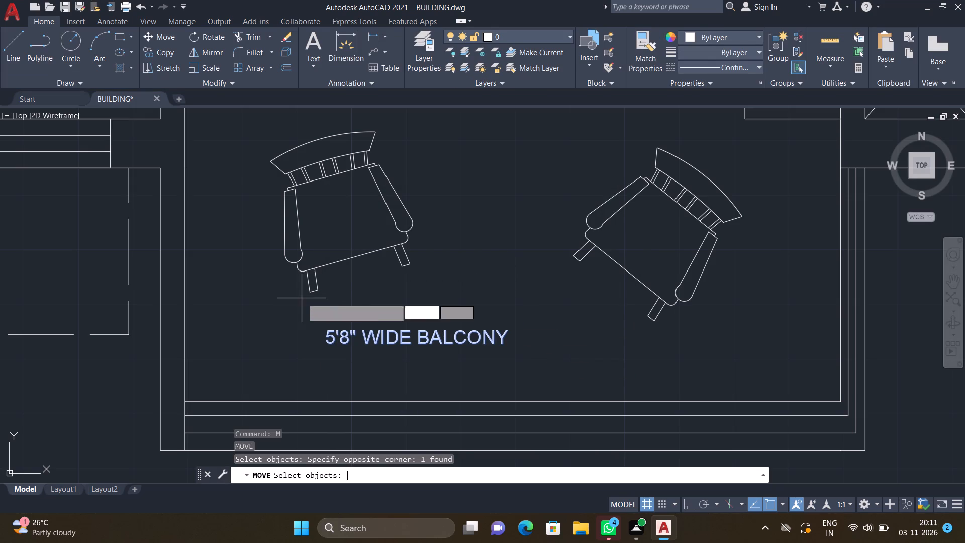
left_click(327, 333)
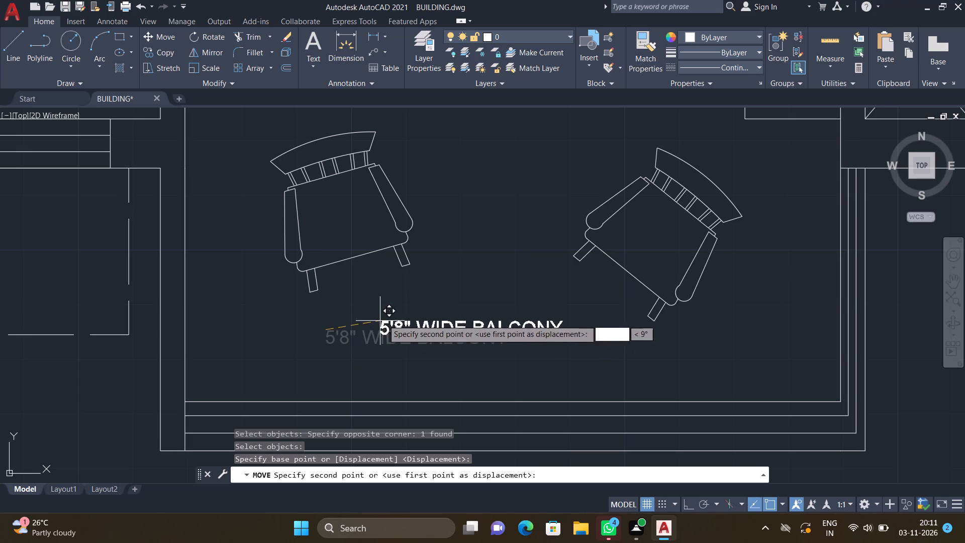
left_click(402, 317)
Draw a vertical line across the utility room between its upper and lower walls, near its right-hand wall, with Ortho mode on.
scroll(395, 307, "down", 3)
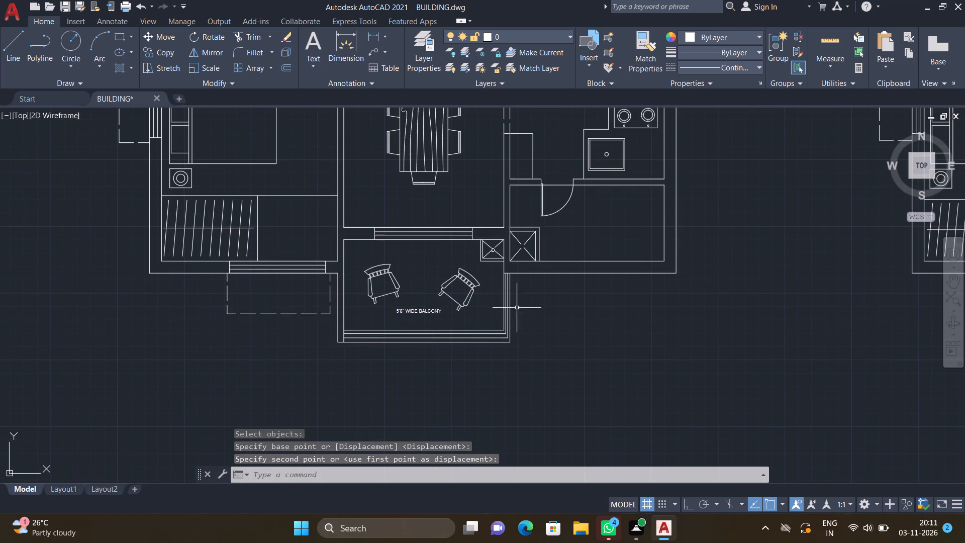
scroll(619, 224, "up", 1)
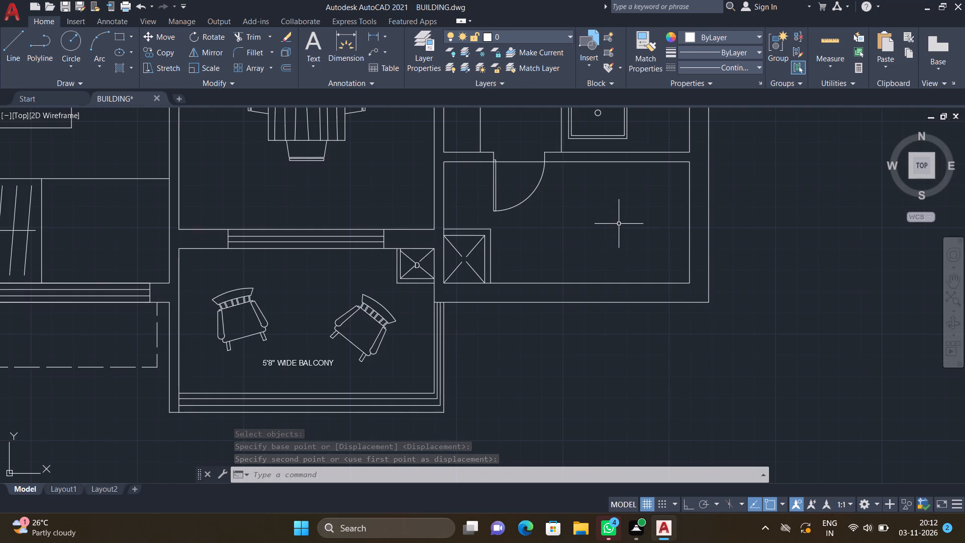
key("l")
key("Return")
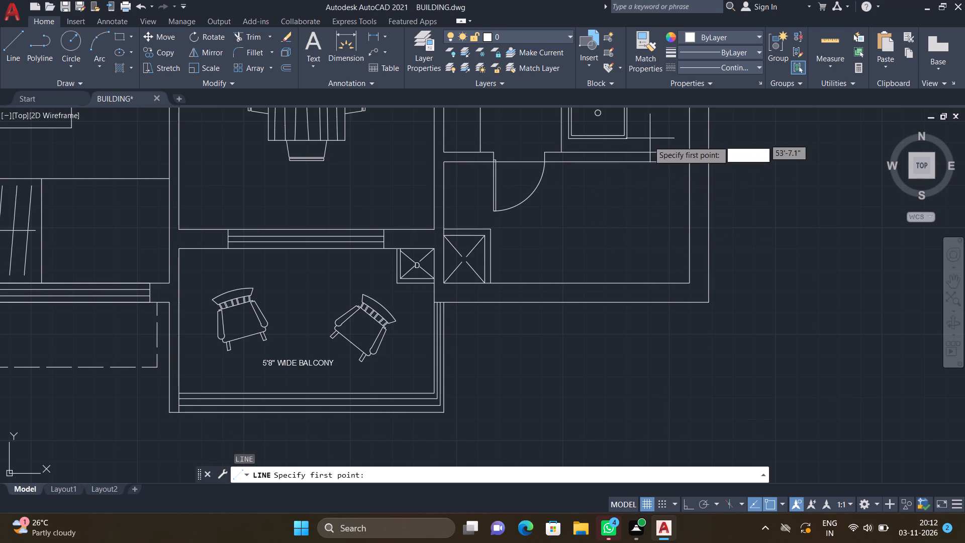
scroll(641, 158, "up", 2)
left_click_drag(622, 163, 625, 170)
scroll(618, 265, "down", 3)
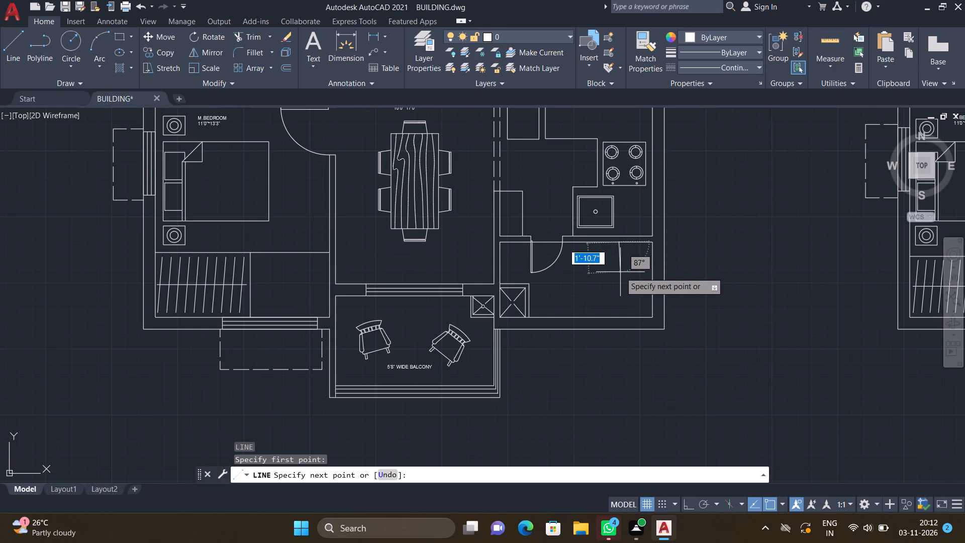
key("F8")
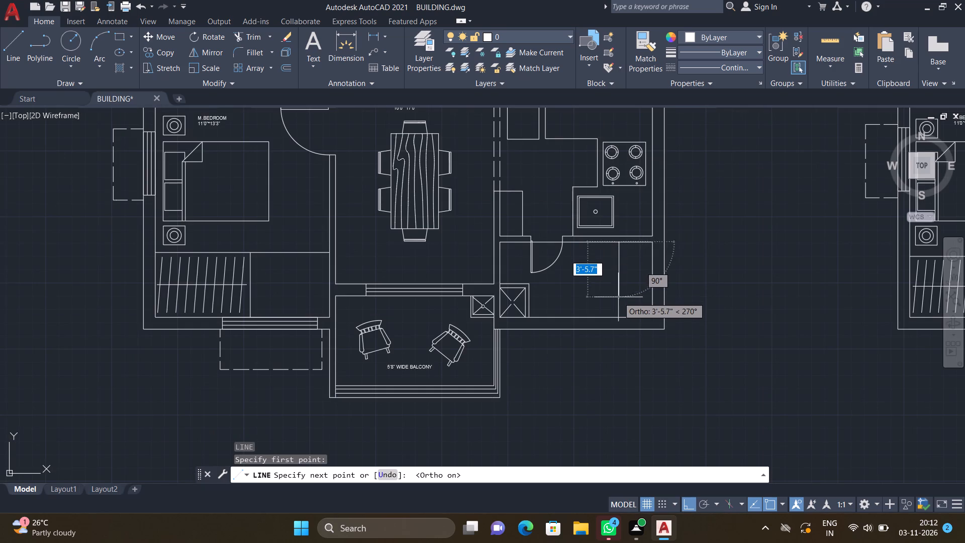
scroll(619, 297, "up", 2)
left_click(614, 349)
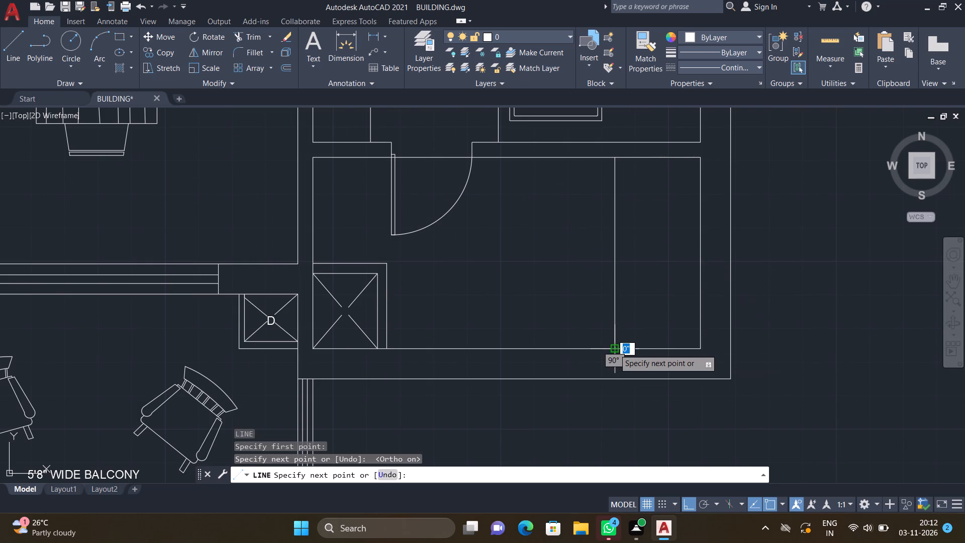
key("Return")
Draw a horizontal line from the new vertical line's midpoint to the utility room's right-hand wall, splitting the strip into two compartments.
key("l")
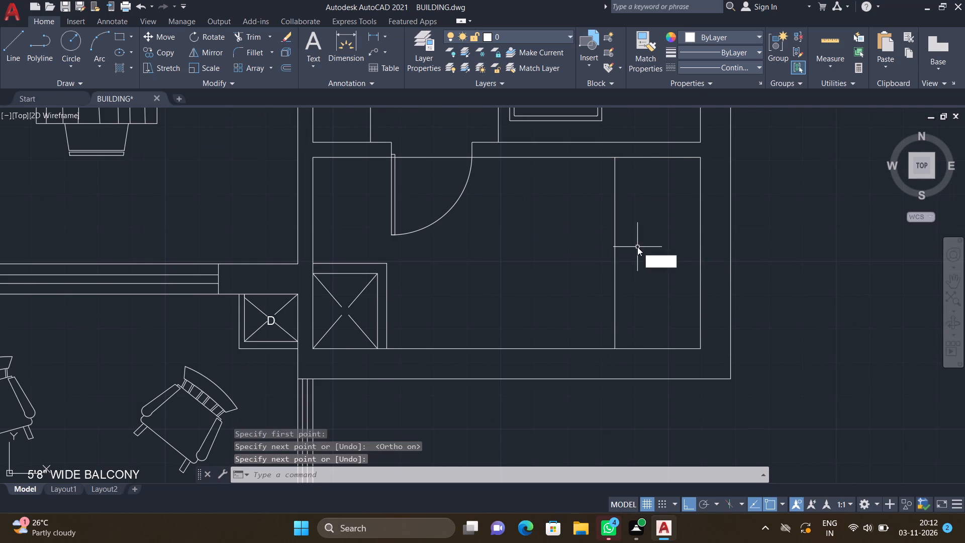
key("Return")
left_click_drag(617, 252, 621, 253)
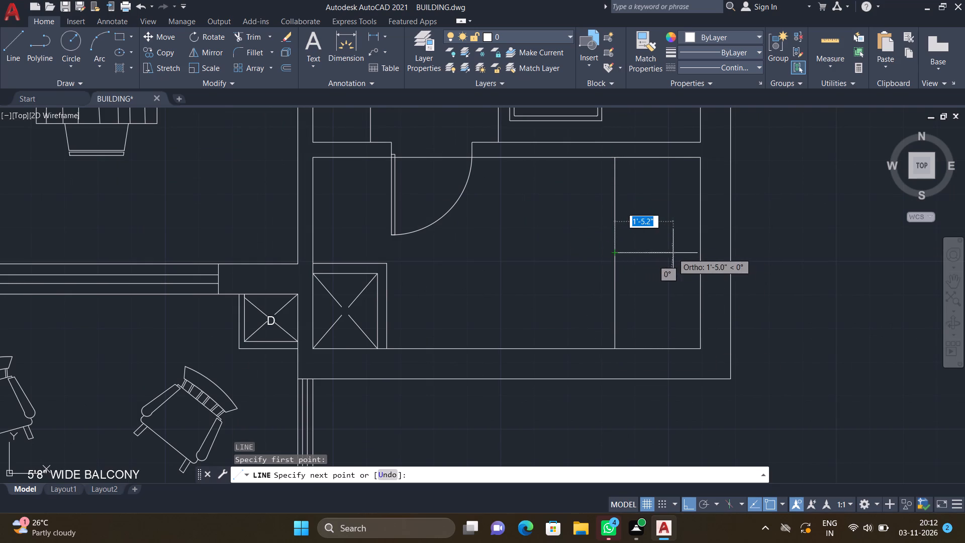
double_click(699, 256)
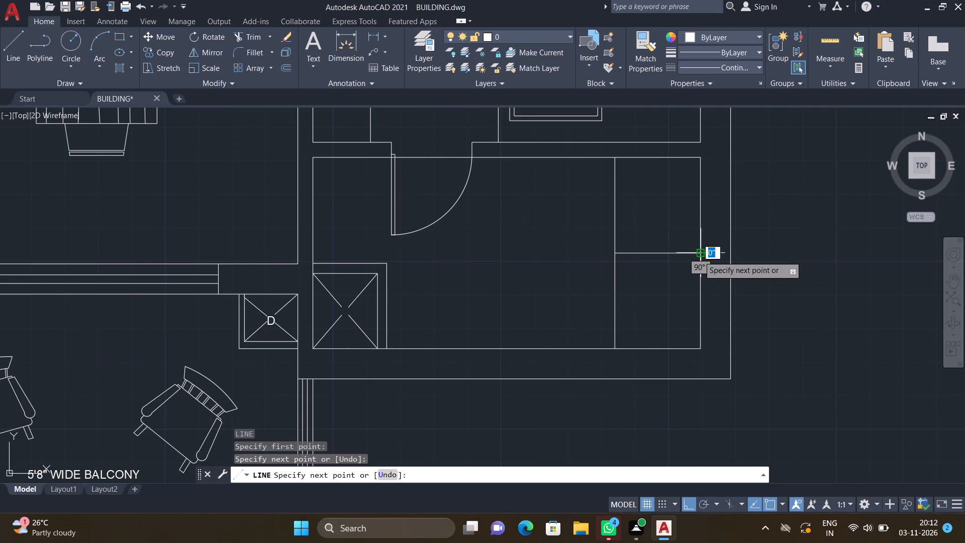
key("Return")
Add a multiline text label below the door swing in the utility room reading 4'9" W UTILITY.
scroll(640, 241, "down", 2)
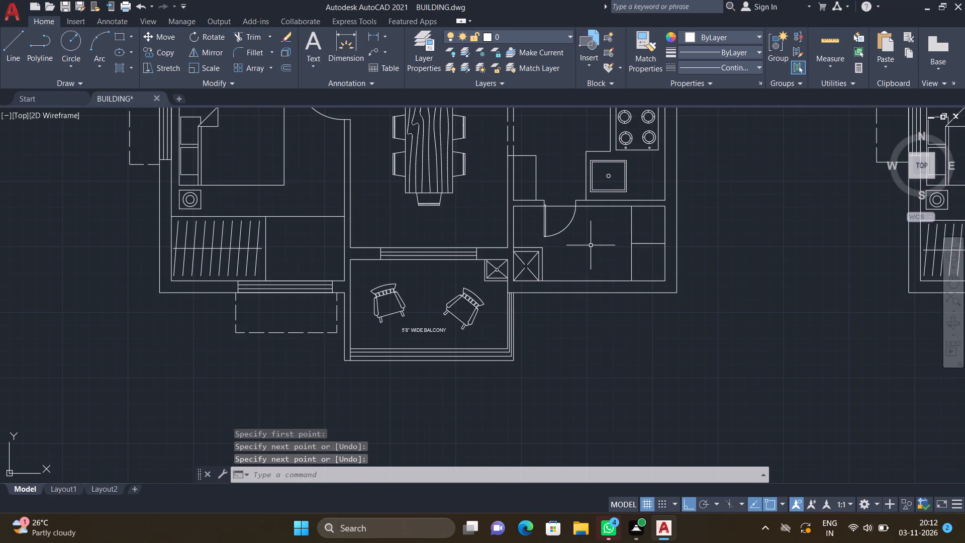
type("MT")
key("Return")
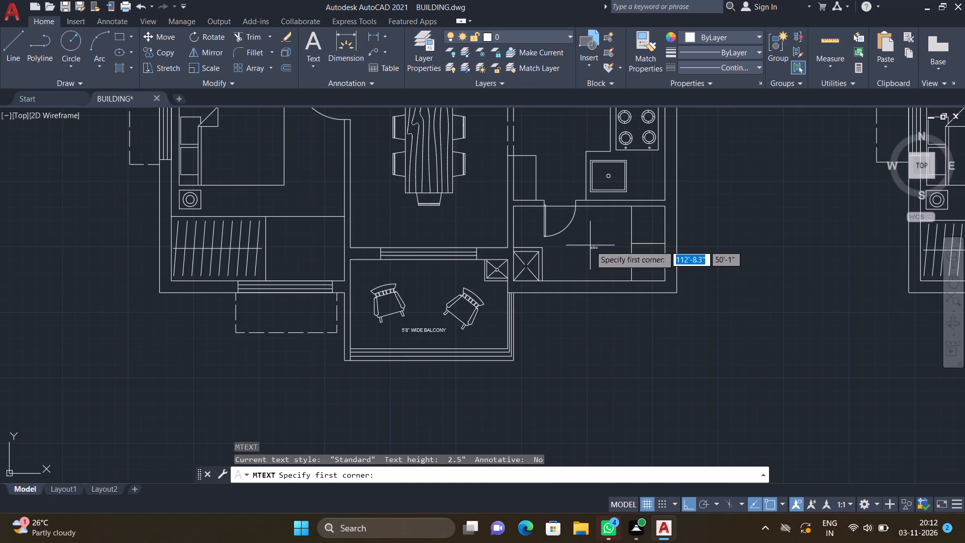
scroll(556, 241, "up", 3)
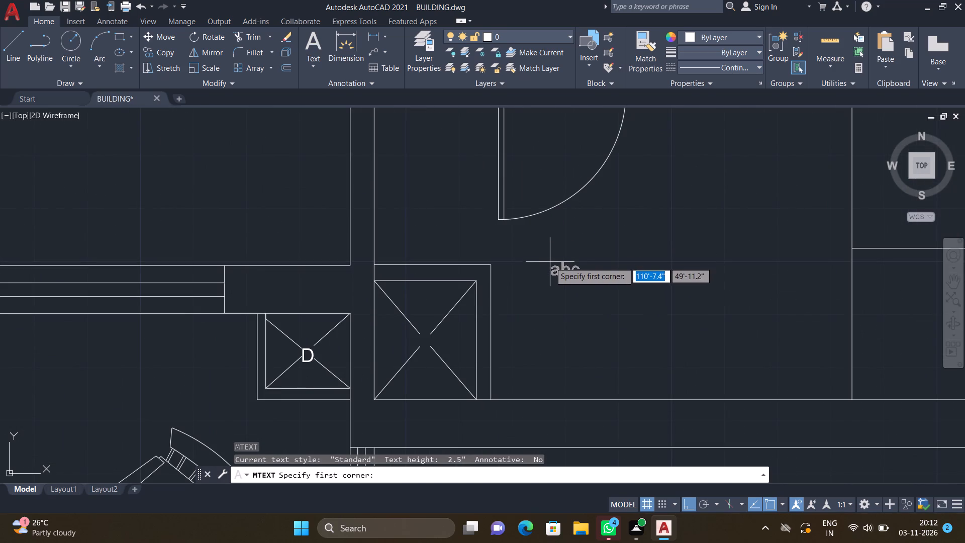
left_click_drag(525, 249, 535, 254)
left_click(803, 300)
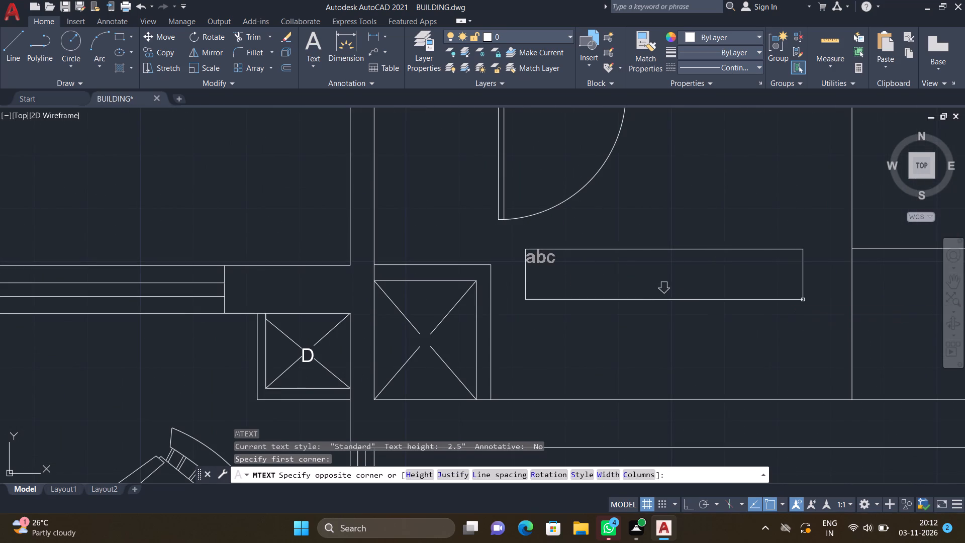
type("4'")
type("9\"")
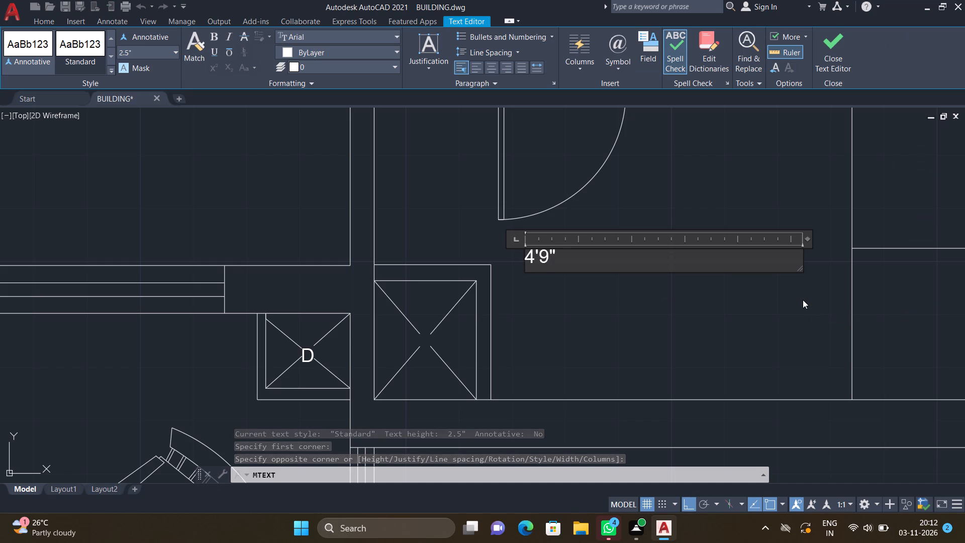
key("space")
type("W")
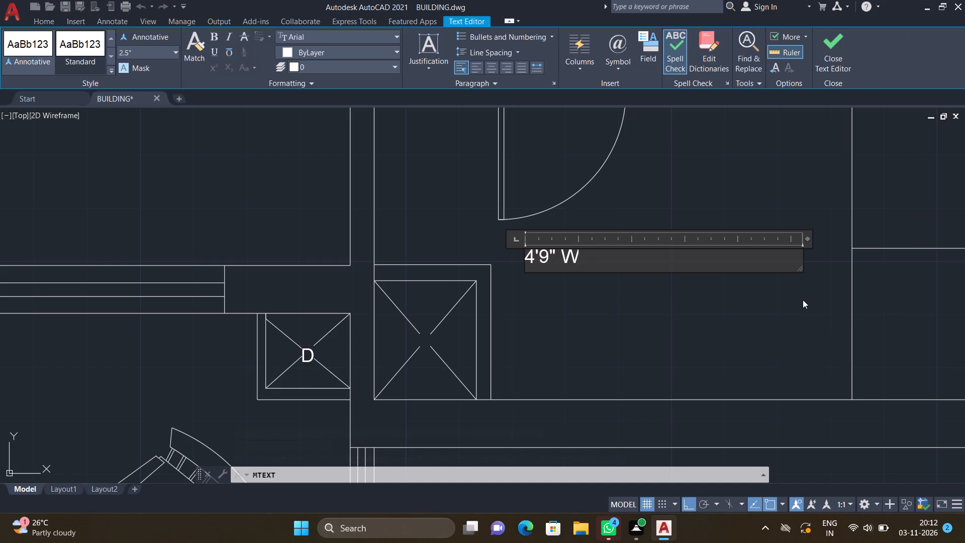
key("space")
type("UTILITY")
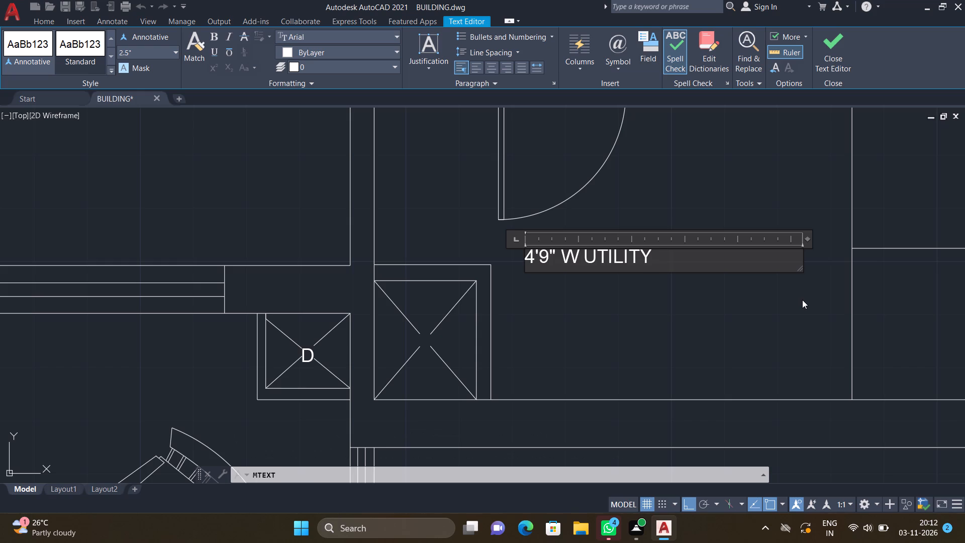
key("Return")
key("Escape")
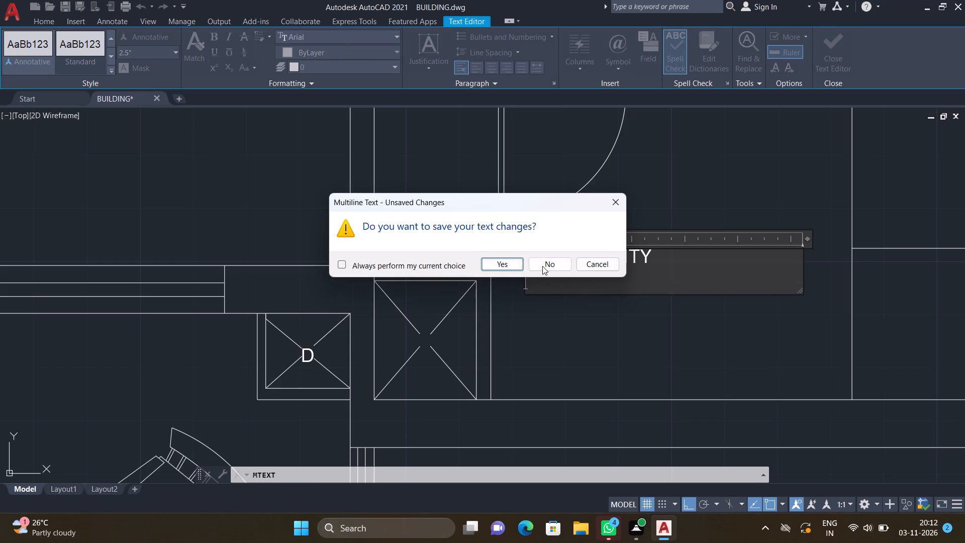
left_click(513, 265)
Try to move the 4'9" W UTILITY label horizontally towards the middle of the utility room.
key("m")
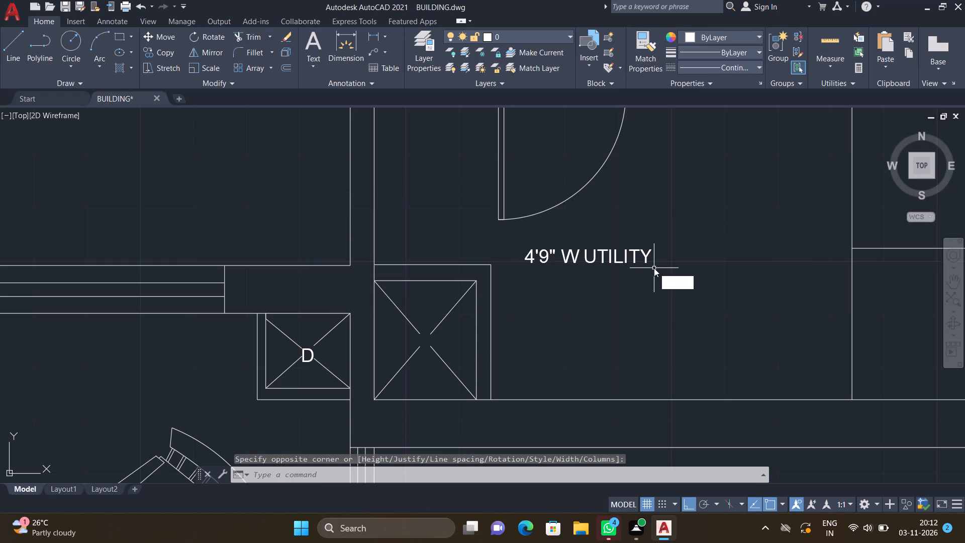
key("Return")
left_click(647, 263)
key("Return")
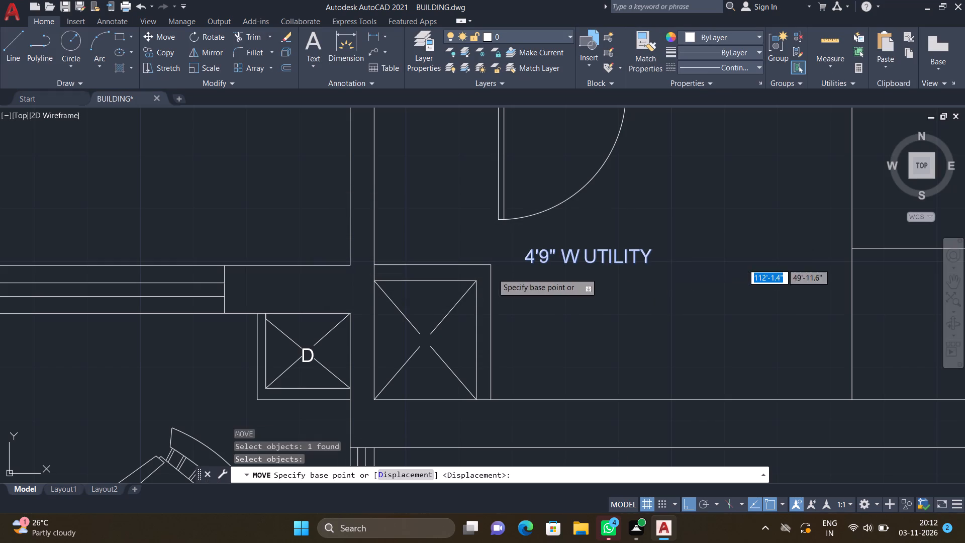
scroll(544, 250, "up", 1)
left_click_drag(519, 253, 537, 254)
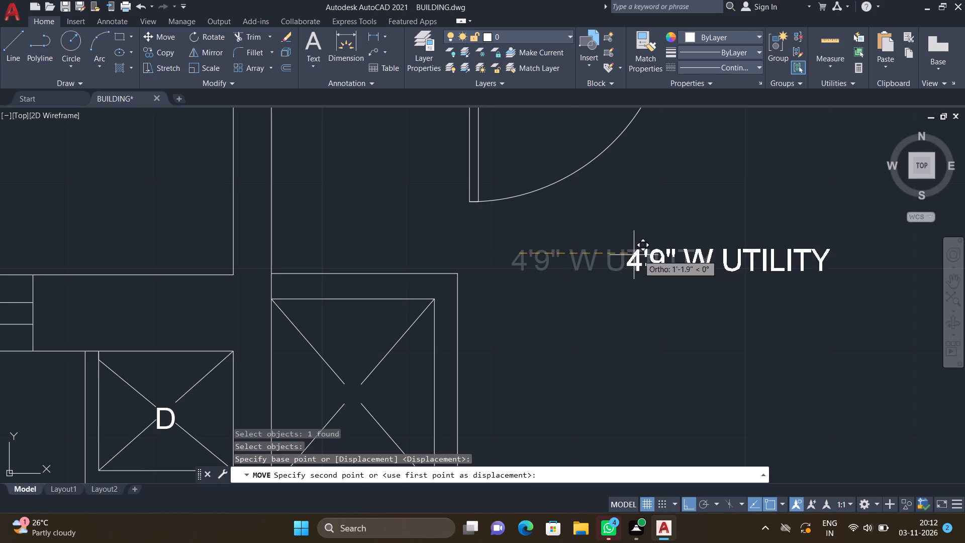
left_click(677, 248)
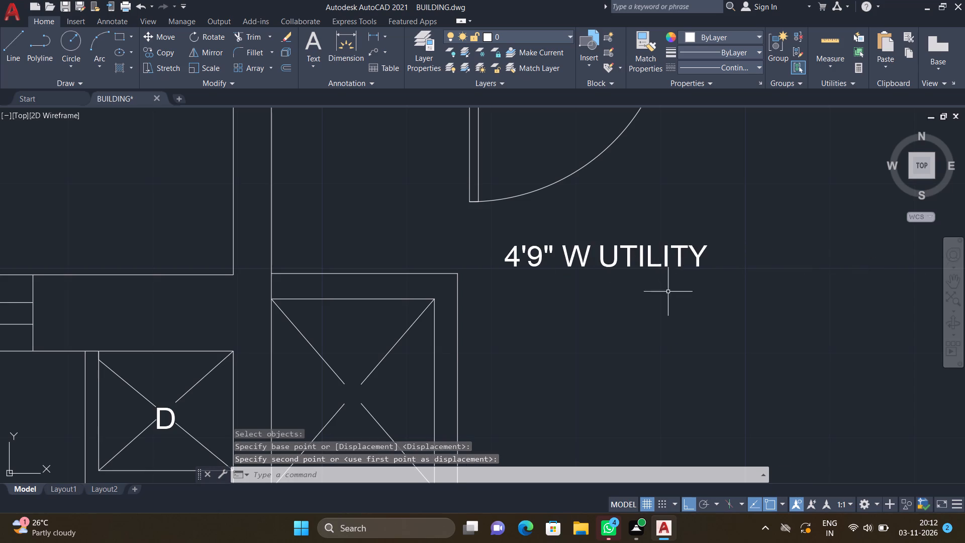
Move the 4'9" W UTILITY label to the open area between the crossed duct and the partition line, with Ortho mode off.
scroll(686, 273, "down", 3)
scroll(708, 277, "up", 1)
key("m")
key("Return")
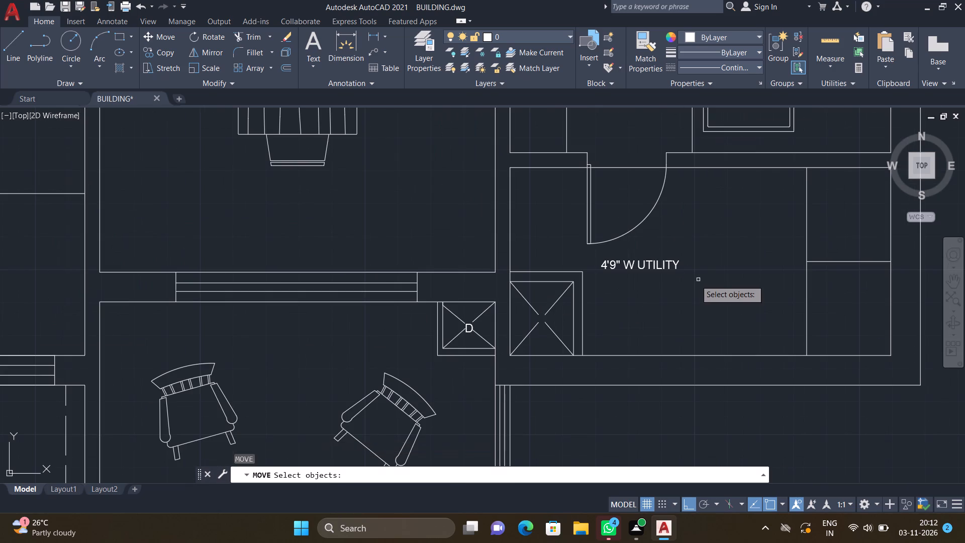
scroll(686, 278, "up", 2)
key("F8")
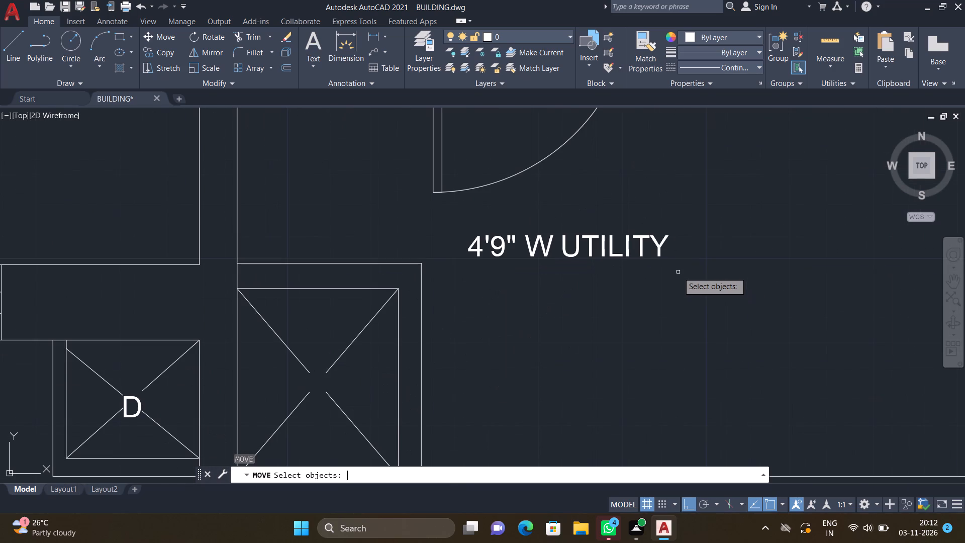
left_click_drag(672, 275, 665, 265)
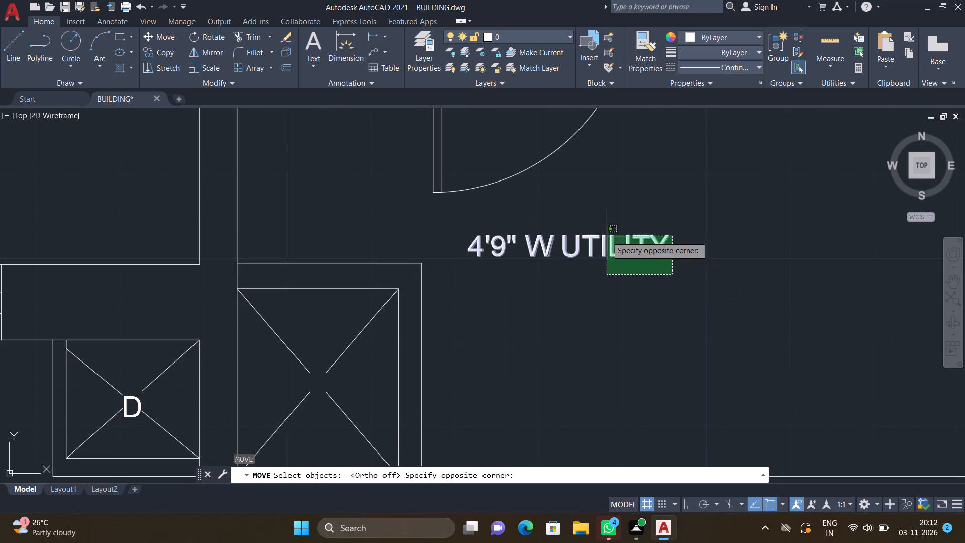
left_click(463, 209)
key("Return")
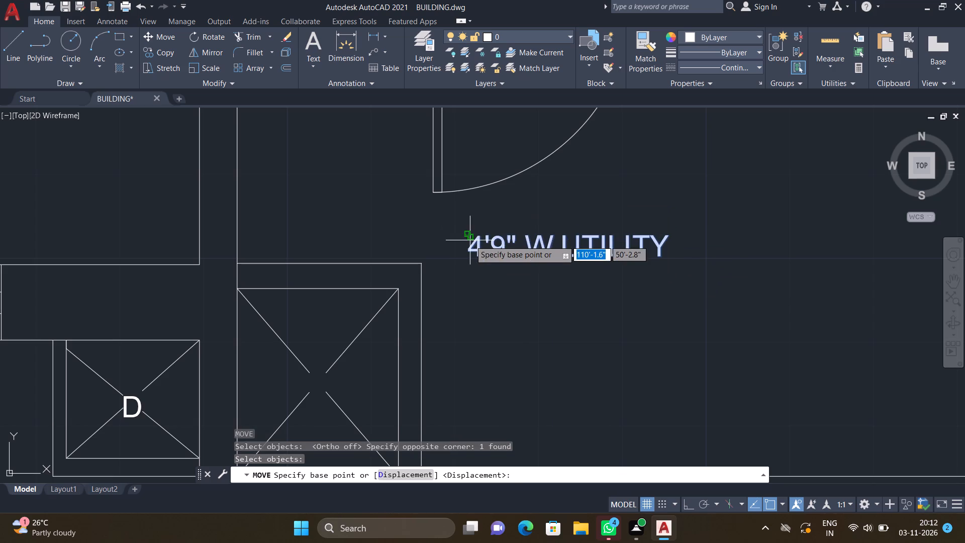
left_click(480, 241)
scroll(676, 264, "down", 2)
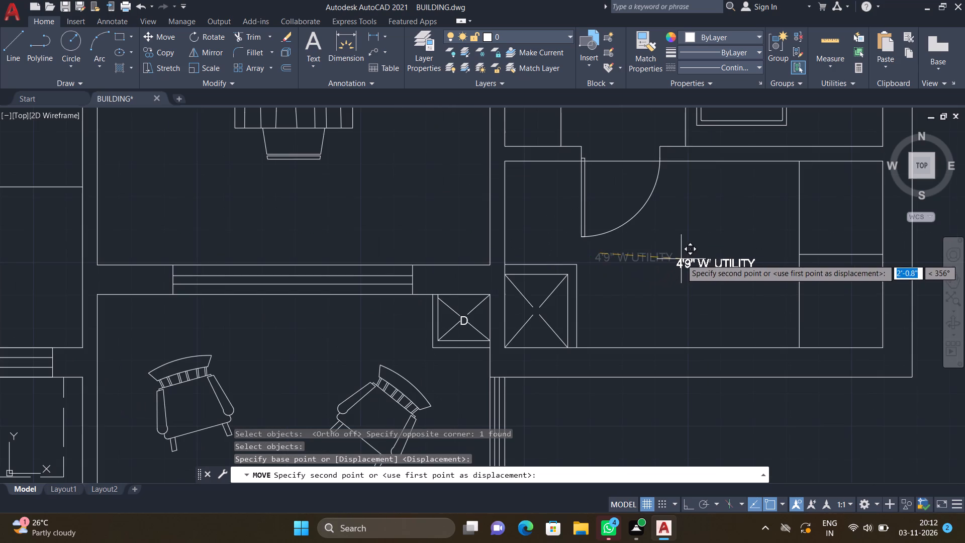
left_click(681, 259)
Add a multiline text label reading wm in the upper compartment of the utility room's partitioned strip.
scroll(680, 289, "down", 2)
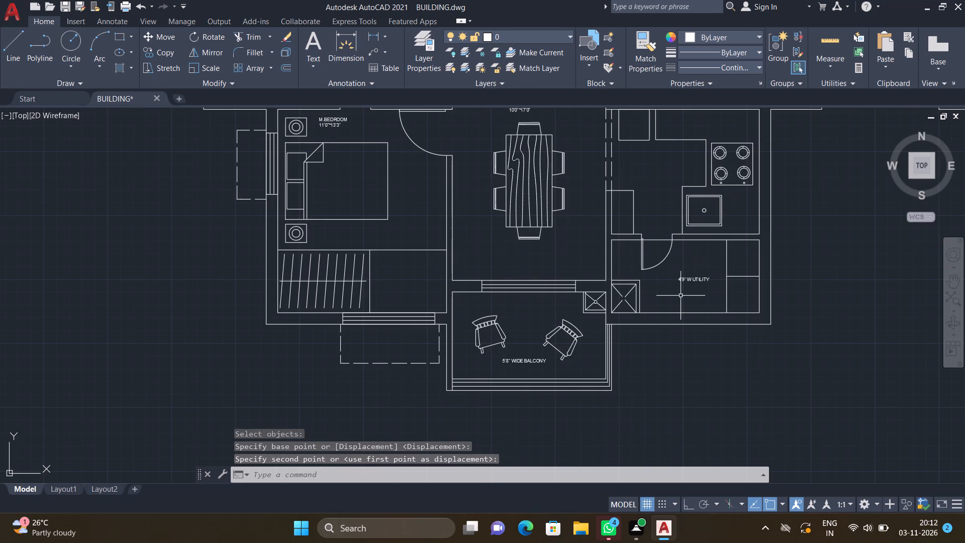
scroll(675, 297, "down", 2)
scroll(683, 328, "up", 1)
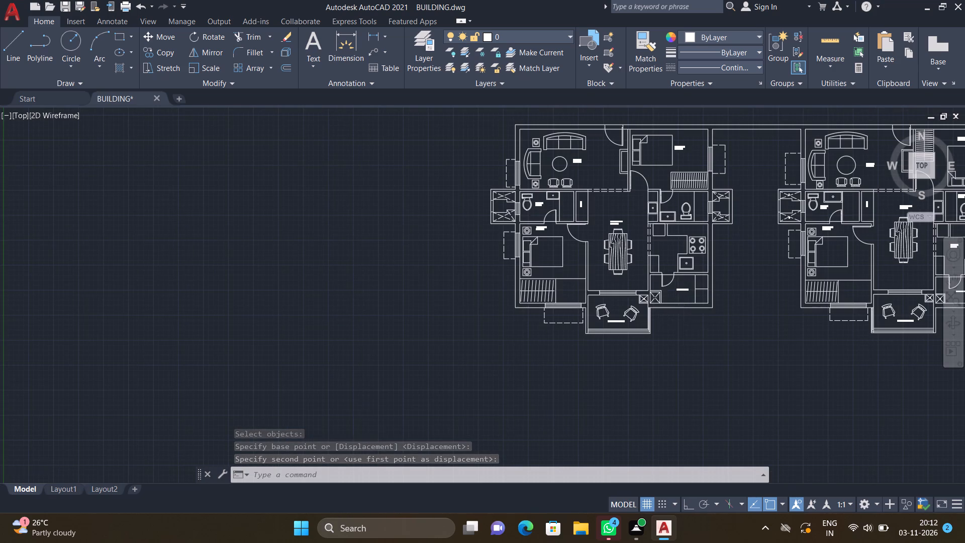
scroll(726, 257, "up", 2)
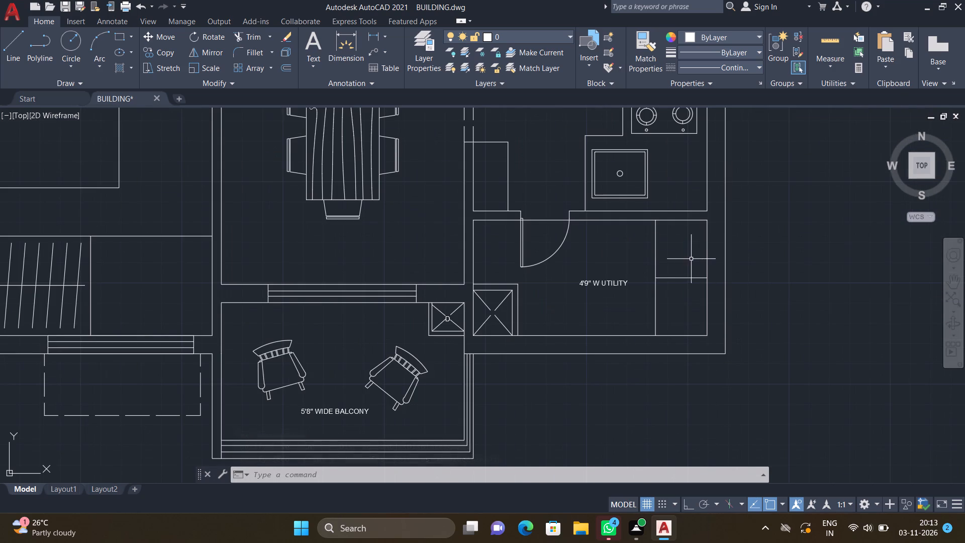
type("MT")
key("Return")
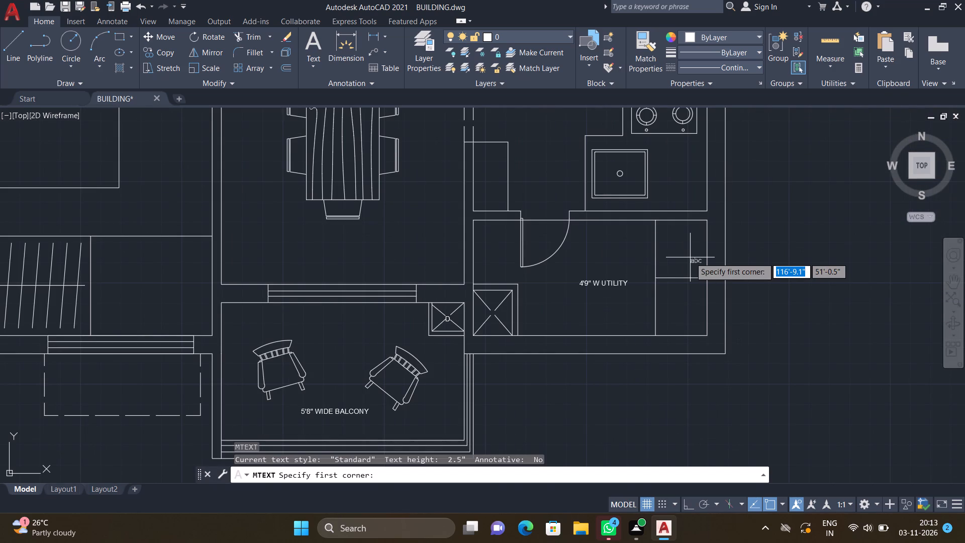
scroll(686, 259, "up", 3)
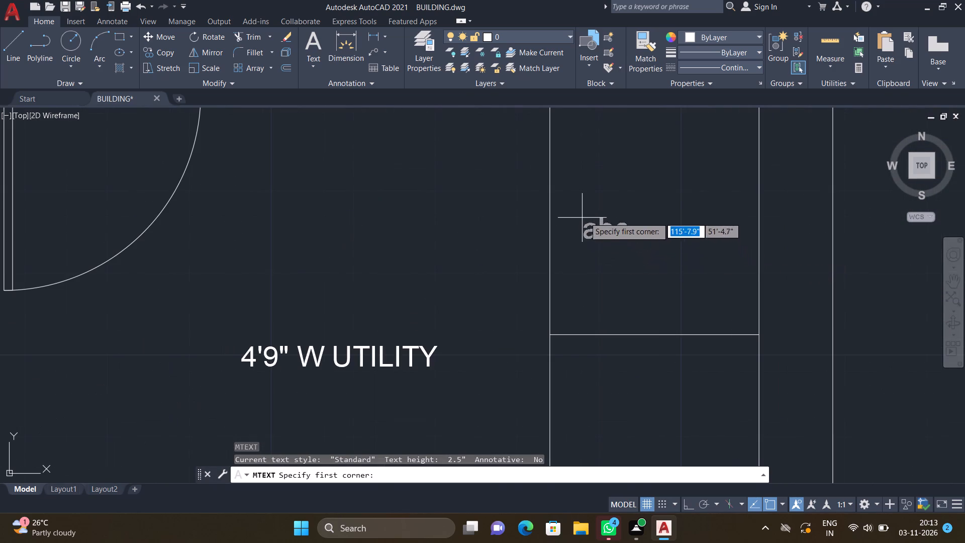
left_click_drag(580, 192, 587, 197)
left_click(707, 253)
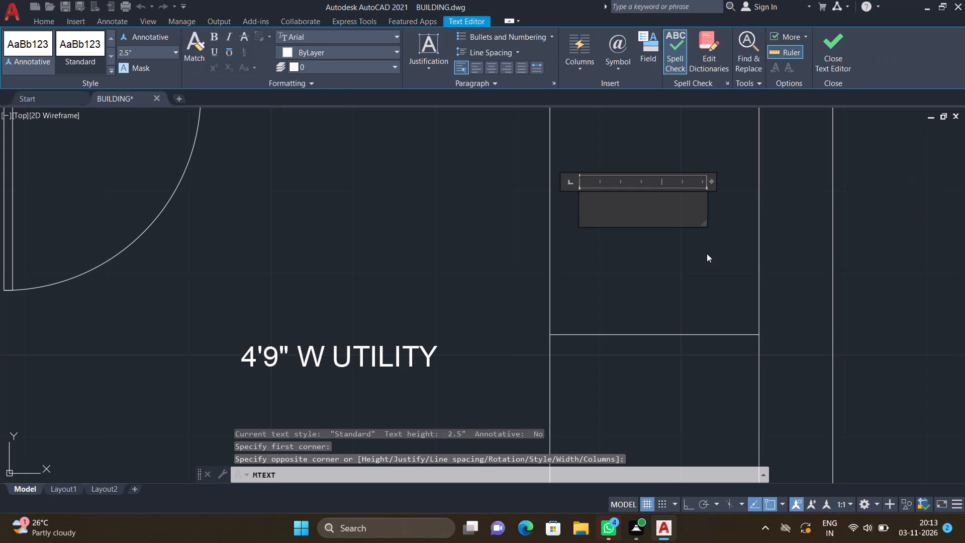
type("wm")
key("Return")
key("Escape")
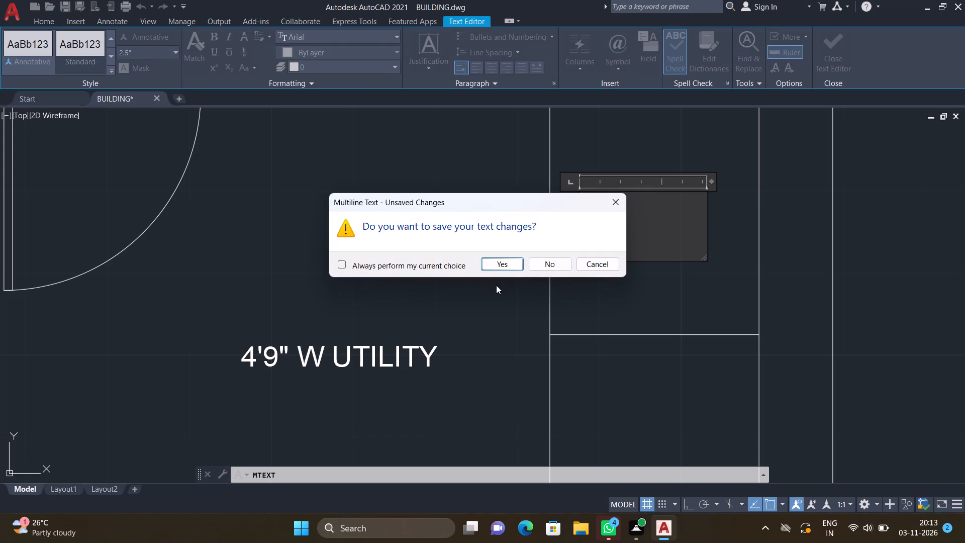
left_click(496, 268)
Move the wm label to the middle of the upper compartment's width.
key("m")
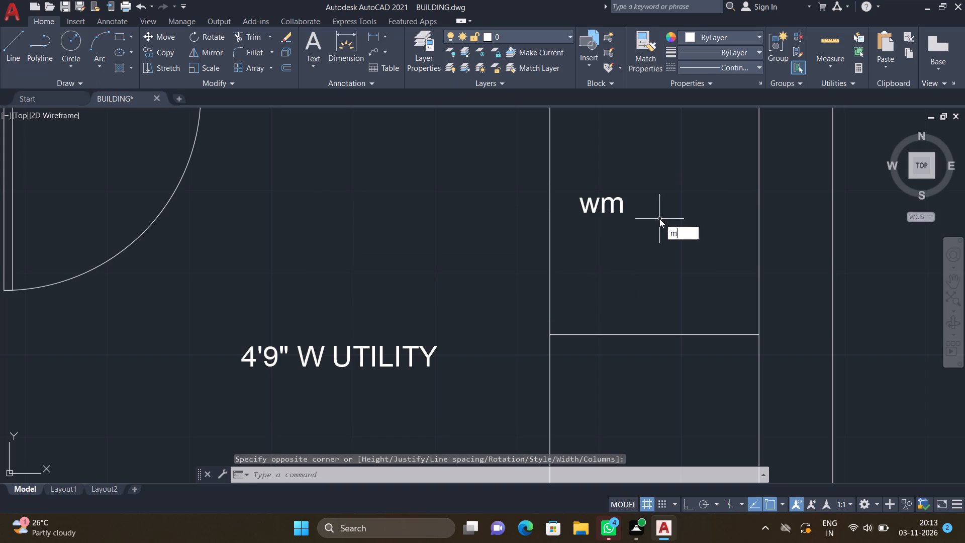
key("Return")
left_click(621, 210)
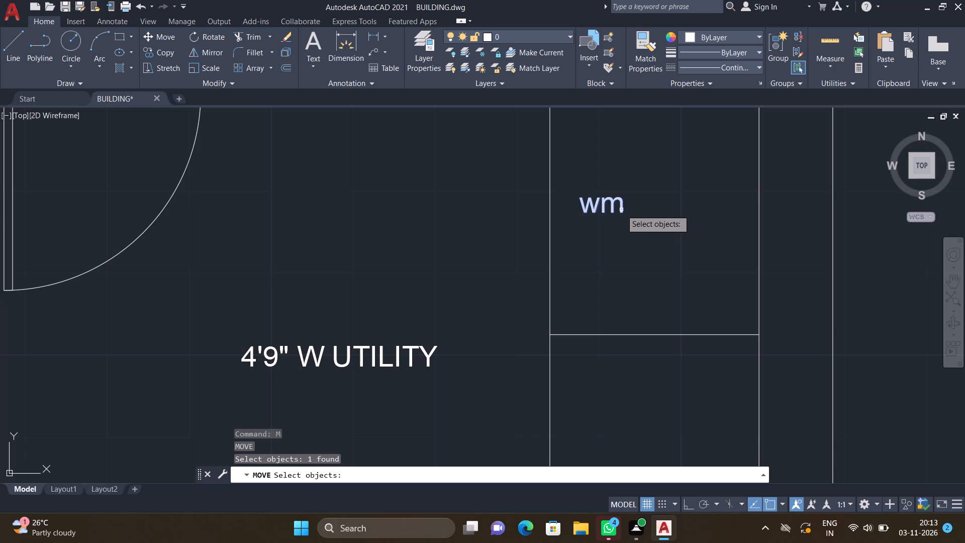
key("Return")
scroll(595, 217, "up", 1)
left_click(576, 203)
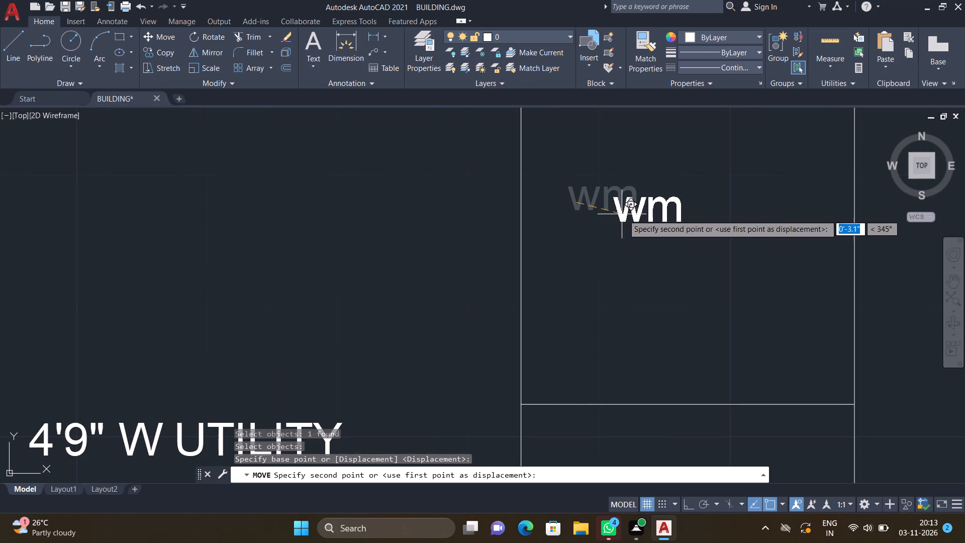
left_click(646, 215)
Add a multiline text label reading dw in the lower compartment of the utility room's strip.
scroll(629, 250, "down", 4)
scroll(637, 314, "up", 2)
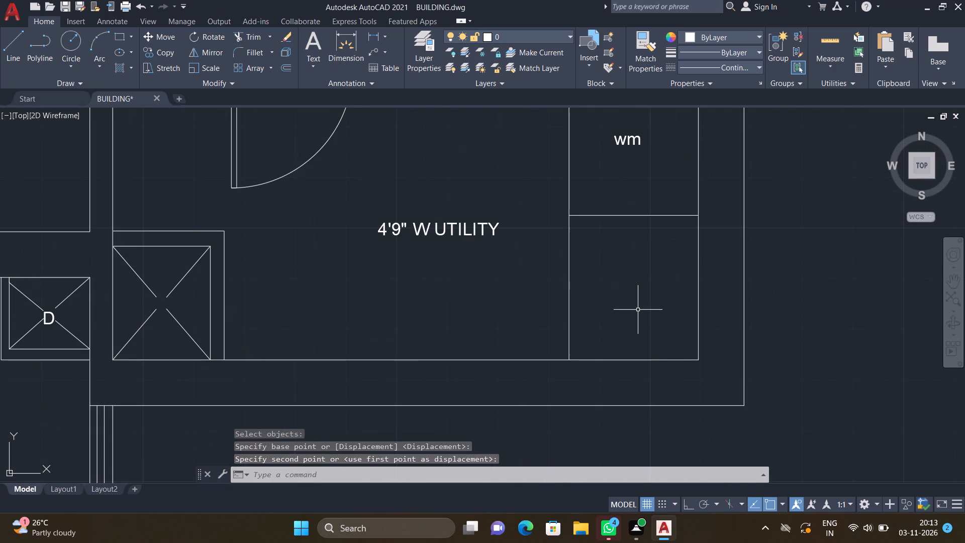
type("mt")
key("Return")
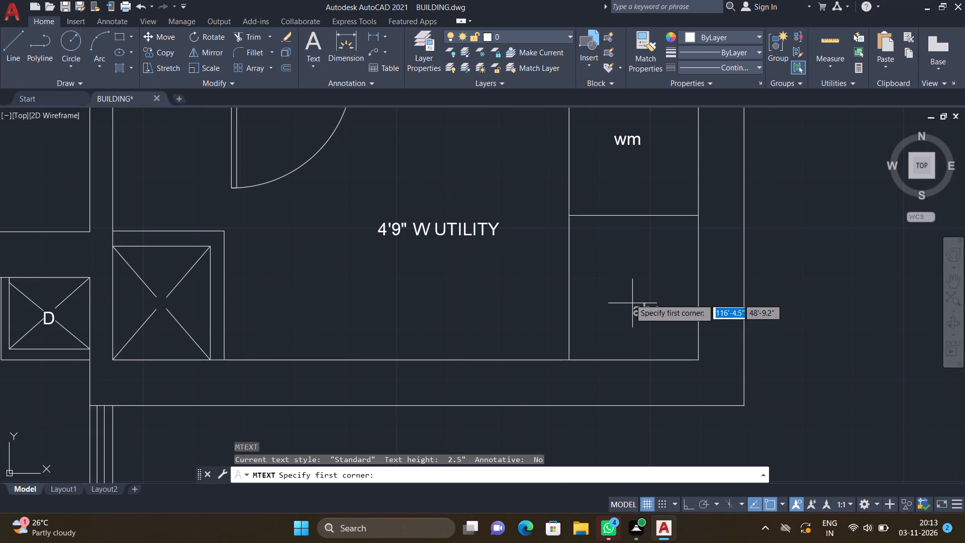
left_click_drag(604, 276, 609, 282)
left_click(662, 317)
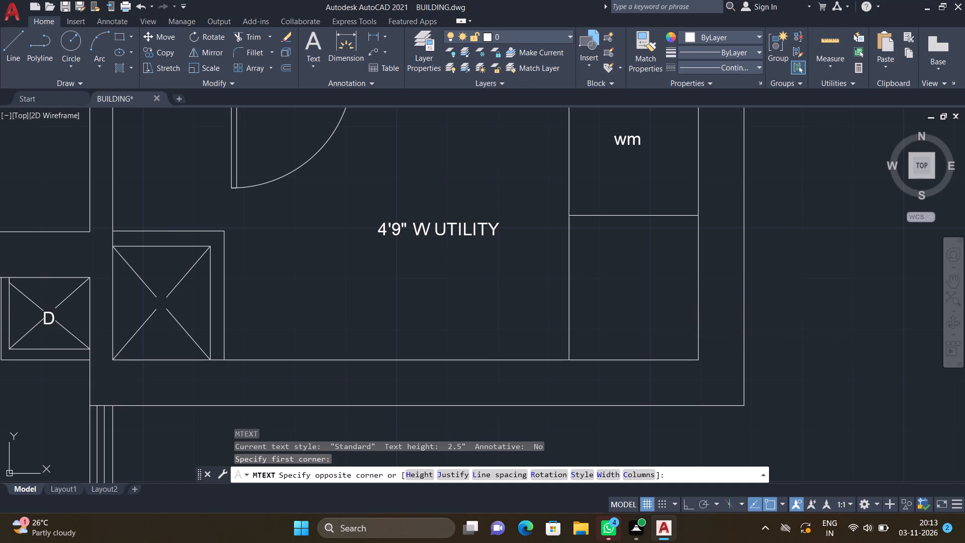
type("dw")
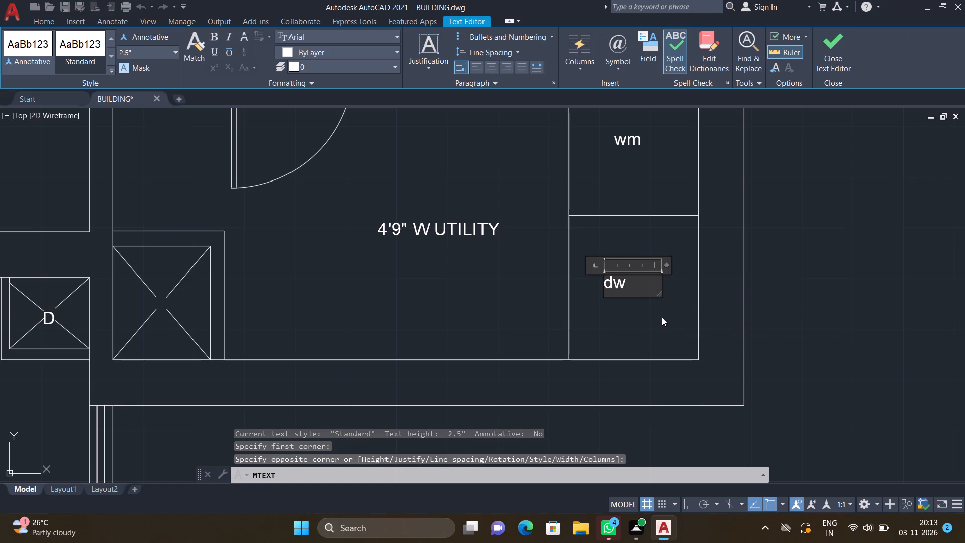
key("Return")
key("Escape")
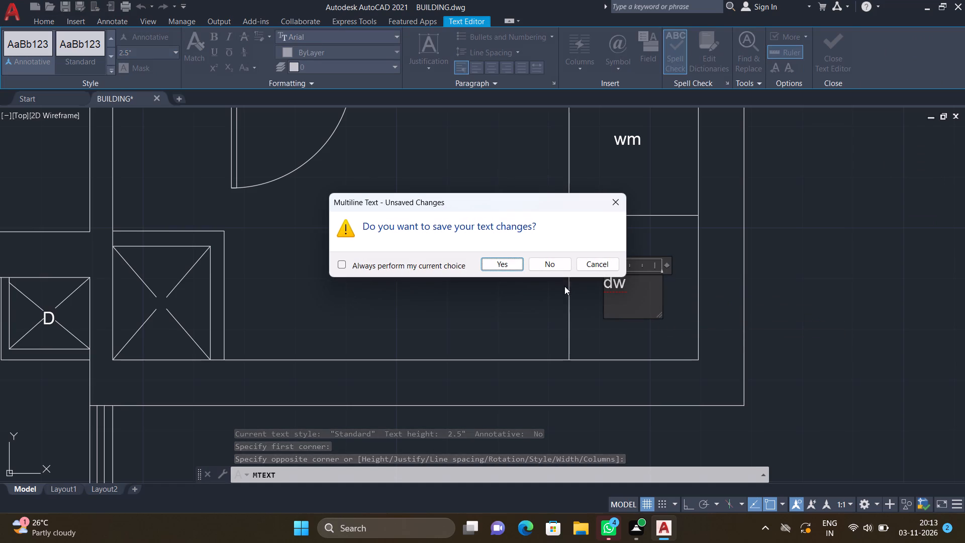
left_click(497, 265)
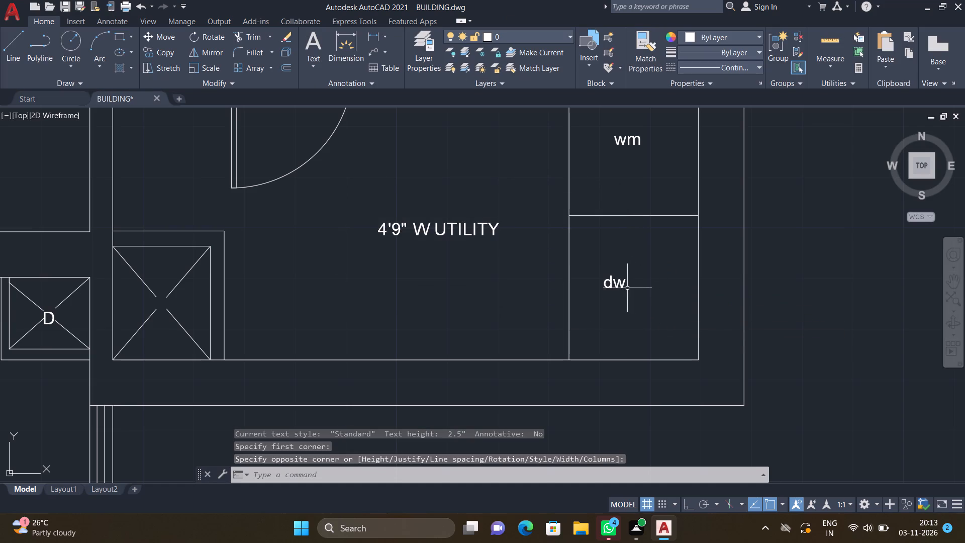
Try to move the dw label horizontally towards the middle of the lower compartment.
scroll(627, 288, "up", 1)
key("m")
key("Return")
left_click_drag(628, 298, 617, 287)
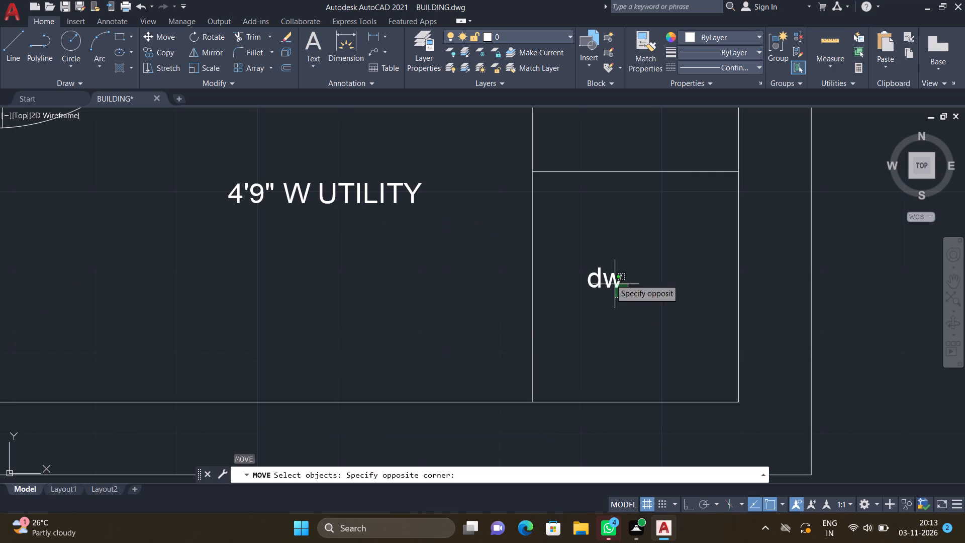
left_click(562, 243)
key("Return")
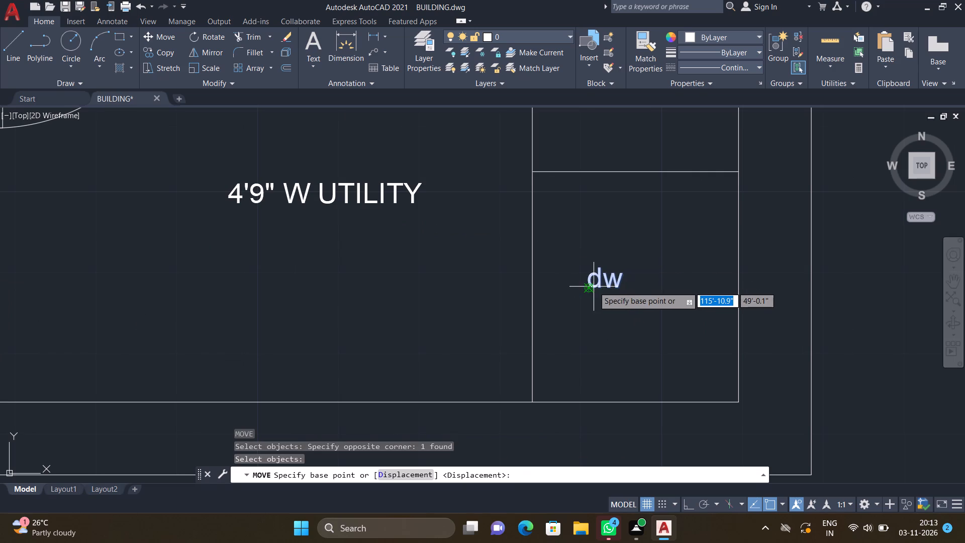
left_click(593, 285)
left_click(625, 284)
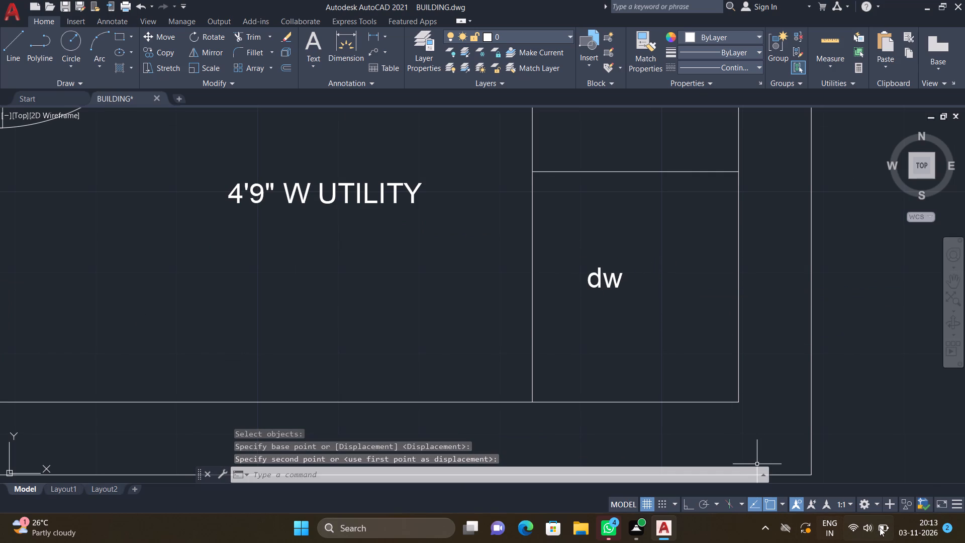
Add a two-line multiline text label in the open kitchen floor area reading KITCHEN and 9'9"*8'6".
scroll(743, 350, "down", 3)
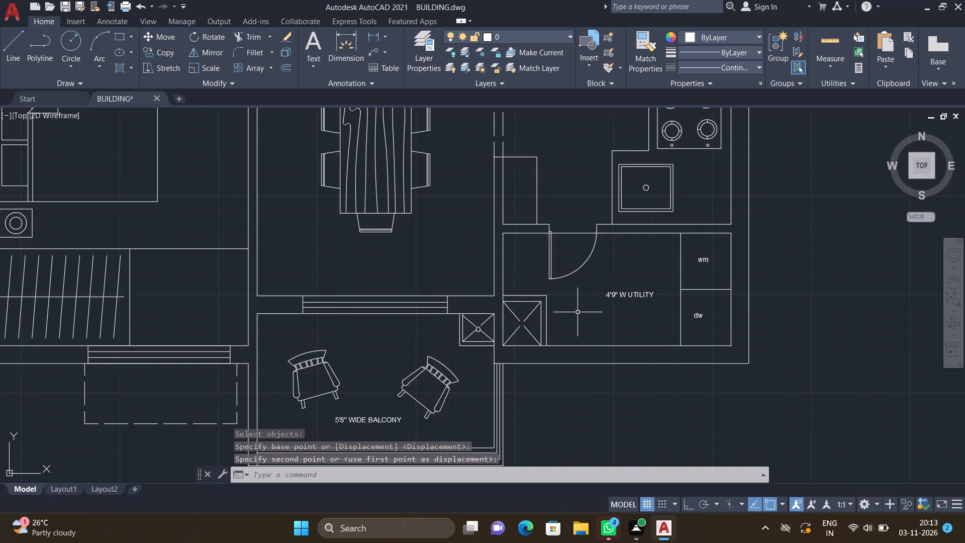
scroll(576, 311, "down", 2)
scroll(580, 220, "up", 3)
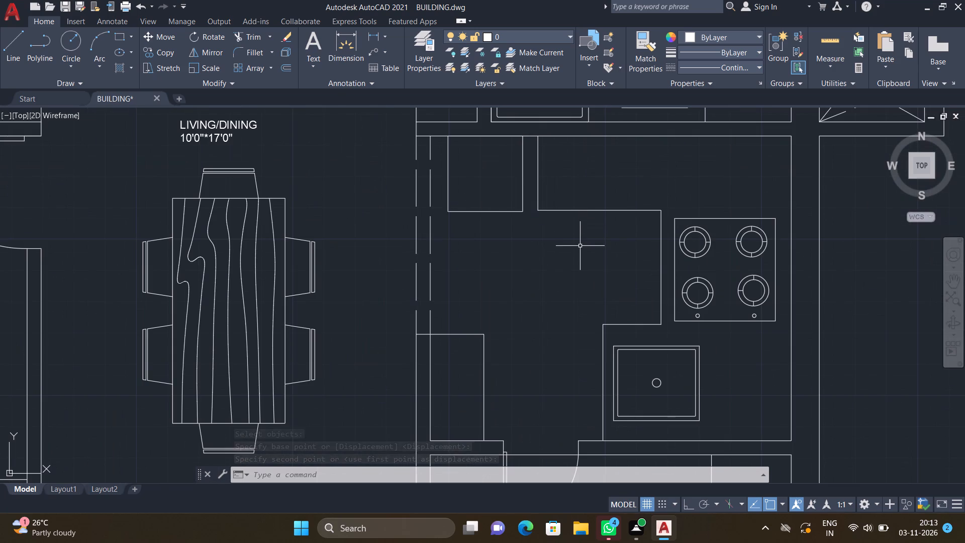
type("mt")
key("Return")
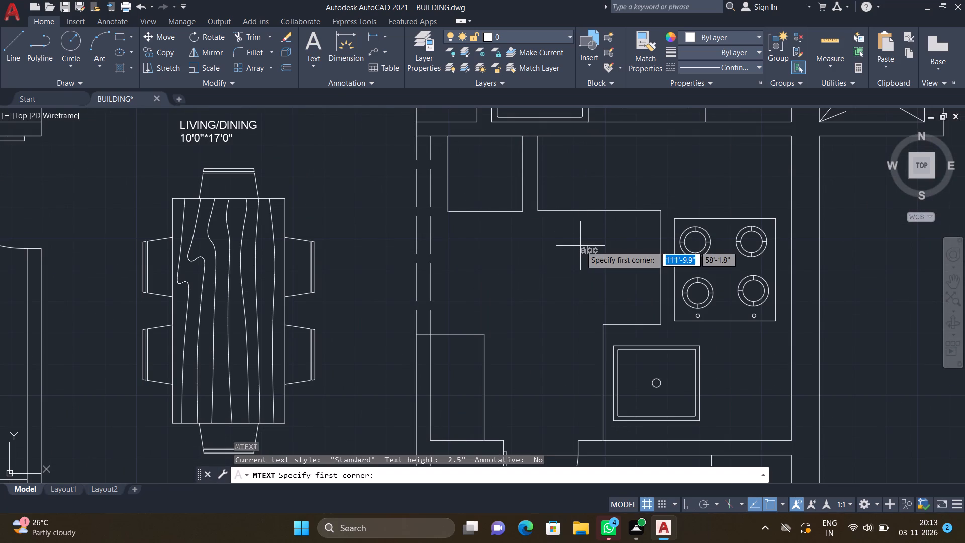
left_click(483, 247)
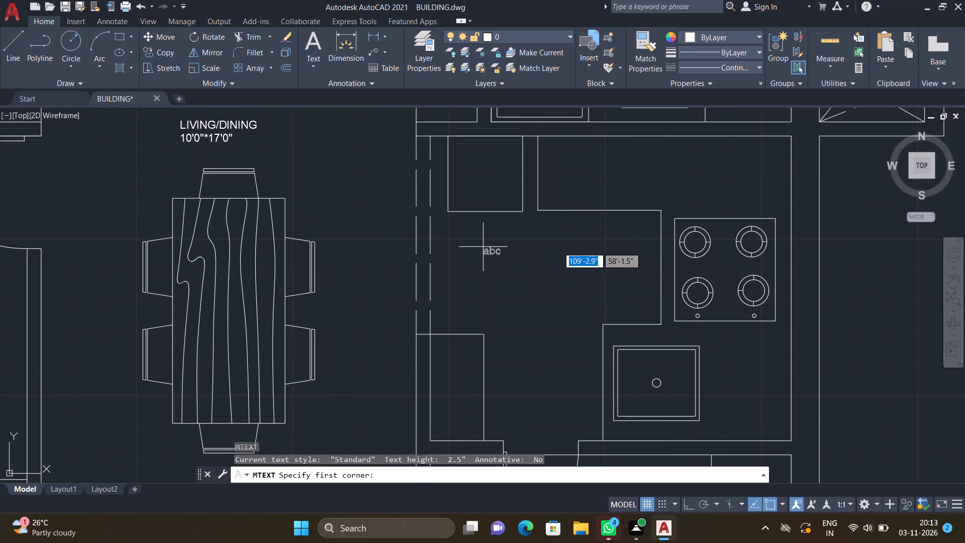
left_click(630, 291)
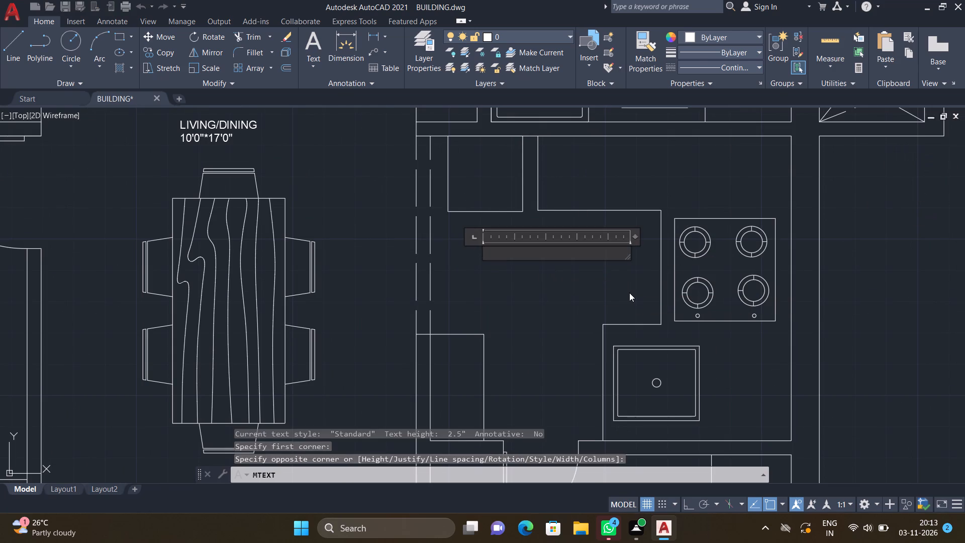
type("kitchen")
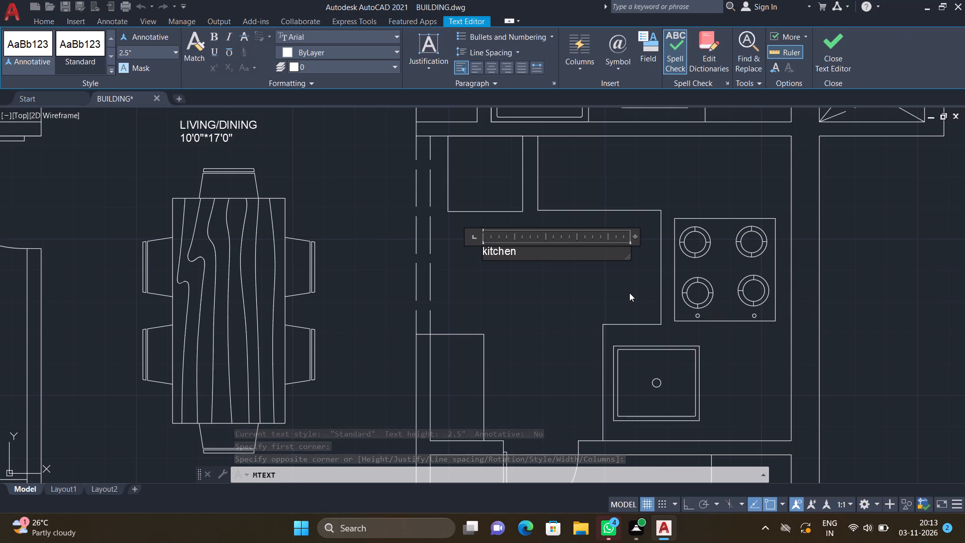
key("BackSpace")
key("BackSpace")
key("BackSpace")
key("BackSpace")
key("BackSpace")
key("BackSpace")
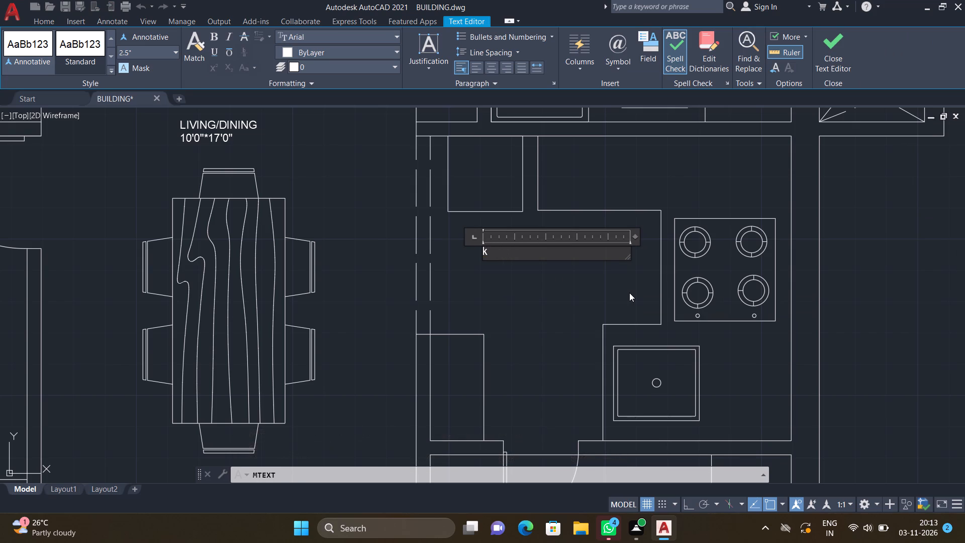
key("BackSpace")
type("KITCHEN")
key("Return")
type("9'")
type("9\"*")
type("8'")
type("6\"")
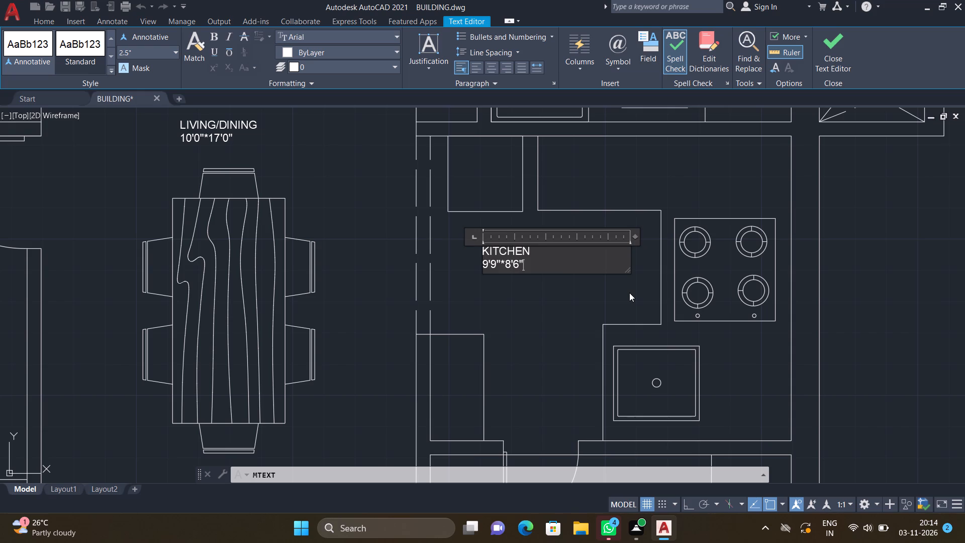
key("Return")
key("Escape")
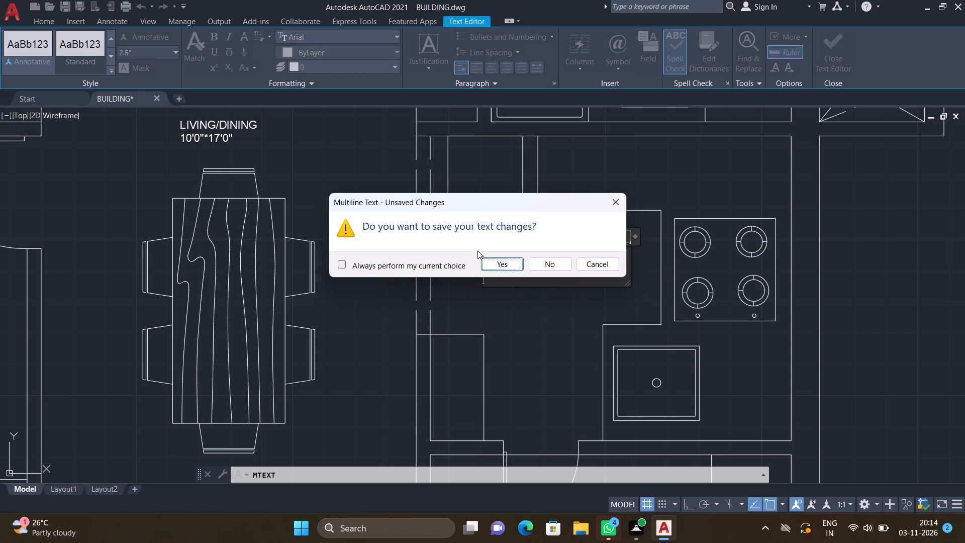
left_click(512, 265)
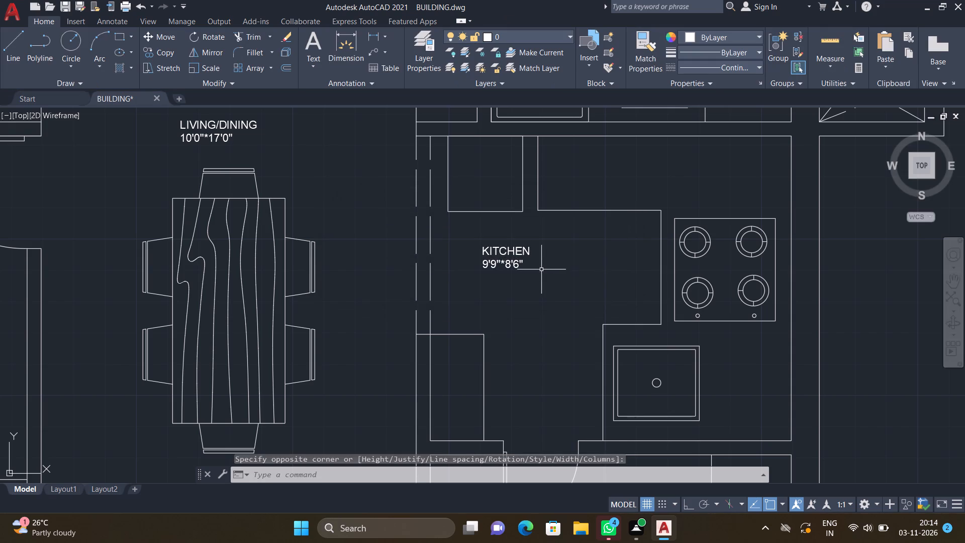
Move the KITCHEN 9'9"*8'6" label towards the hob, centring it in the open floor area between the counters.
key("m")
key("Return")
left_click_drag(539, 279, 531, 277)
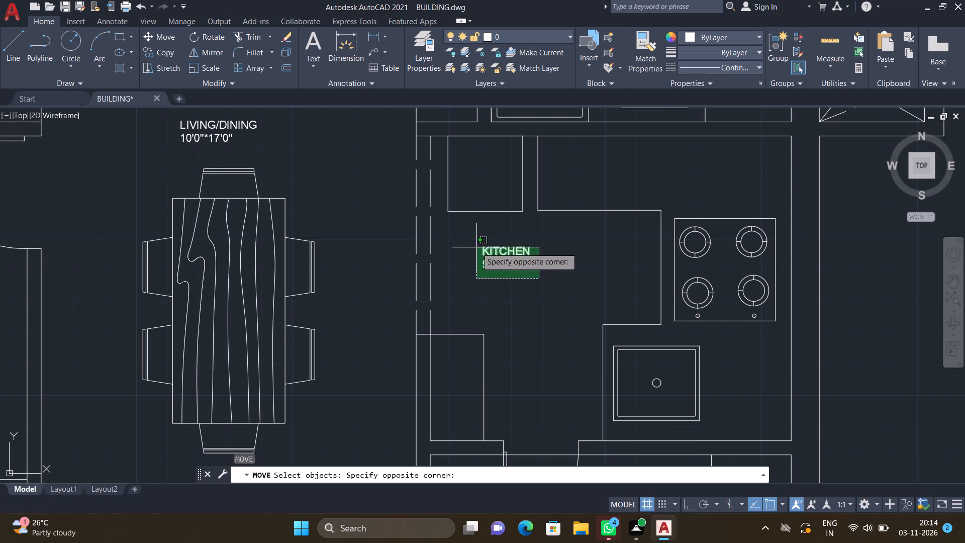
scroll(475, 247, "up", 1)
left_click(465, 232)
key("Return")
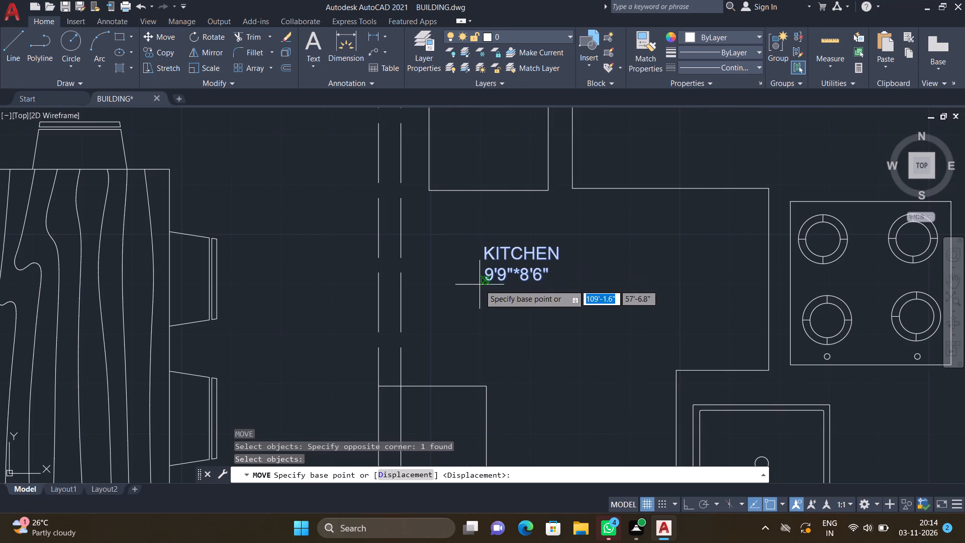
left_click(486, 277)
left_click(541, 300)
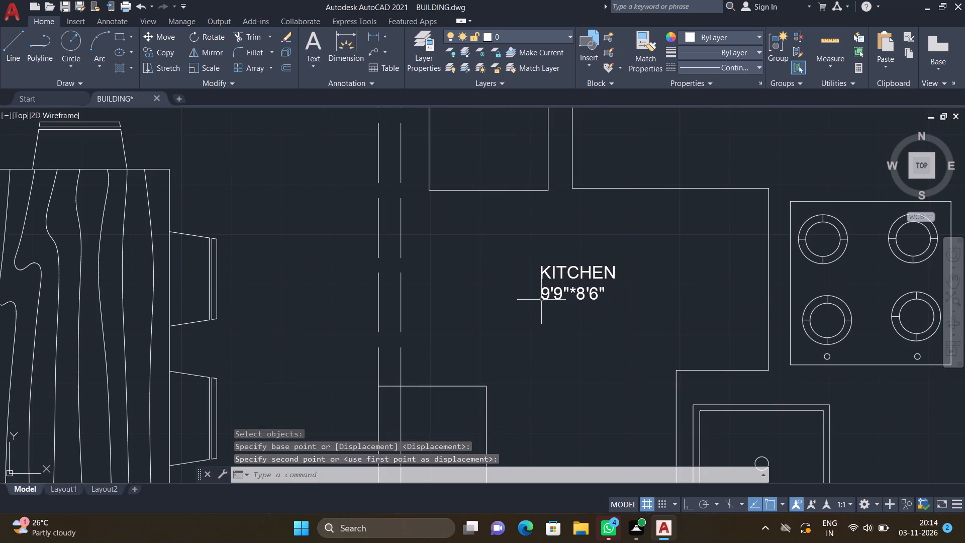
scroll(517, 293, "down", 2)
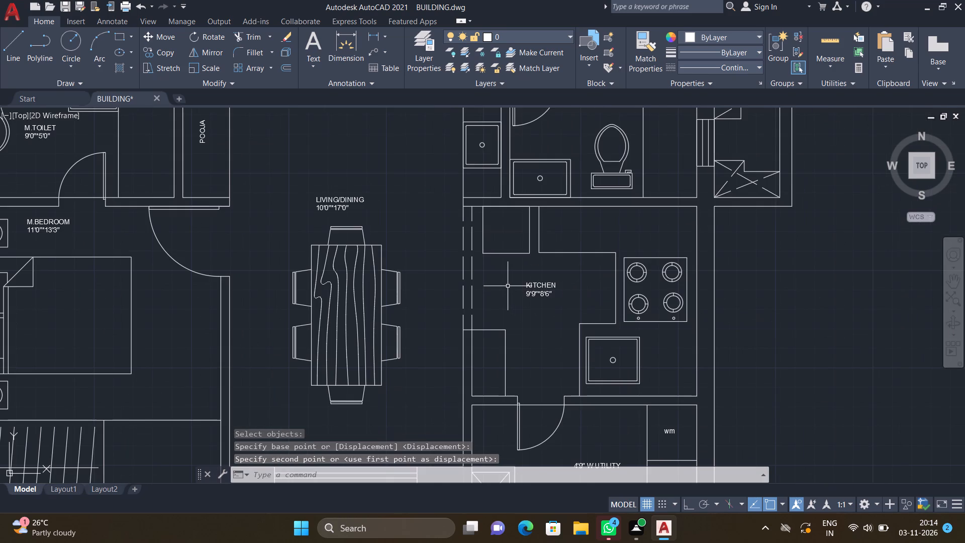
Add a two-line multiline text label above the WC in the toilet north of the kitchen reading TOILET-1 and 8'0"*5'0".
scroll(512, 300, "down", 2)
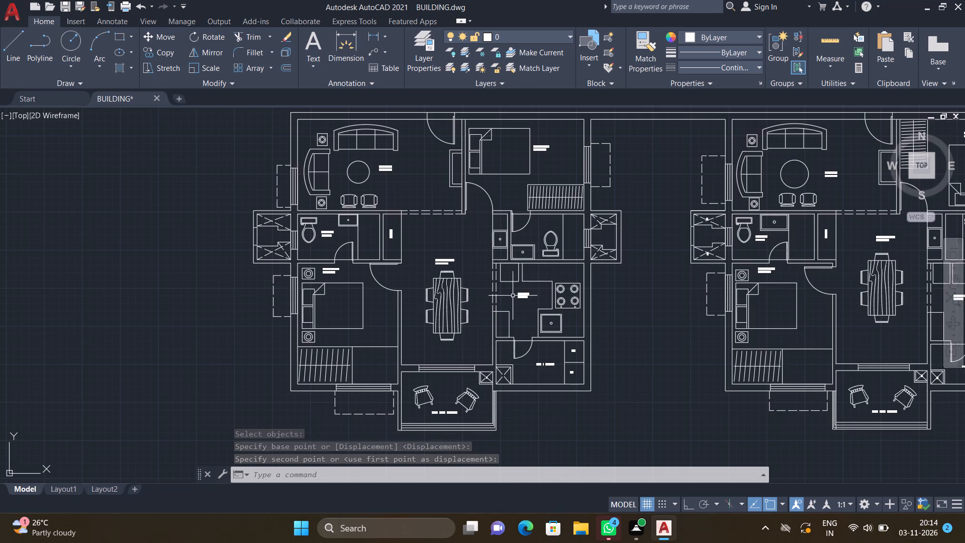
scroll(539, 228, "up", 2)
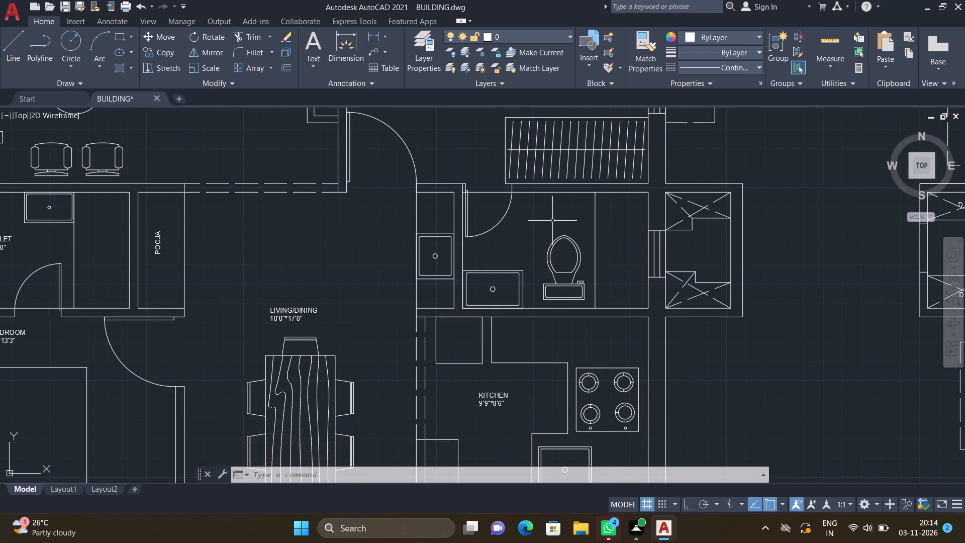
scroll(552, 221, "up", 2)
type("MT")
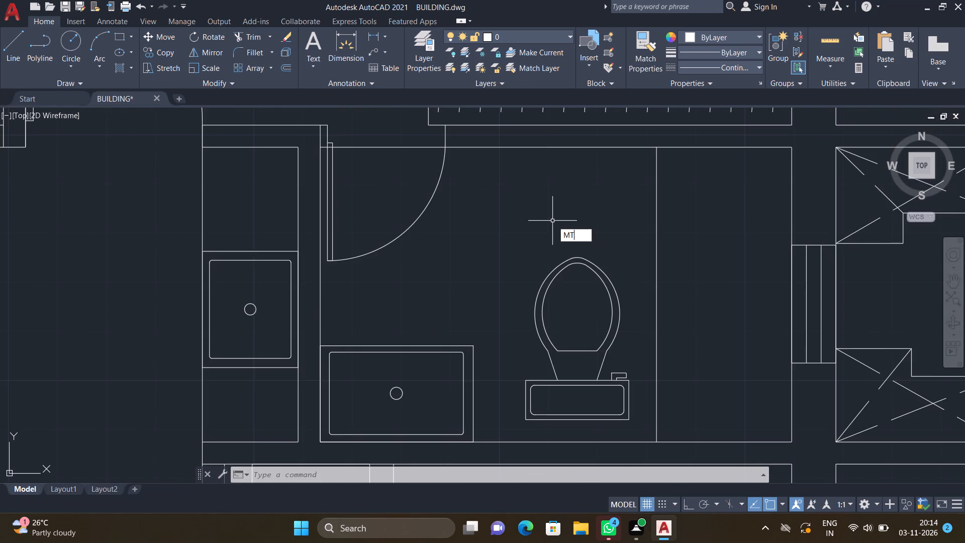
key("Return")
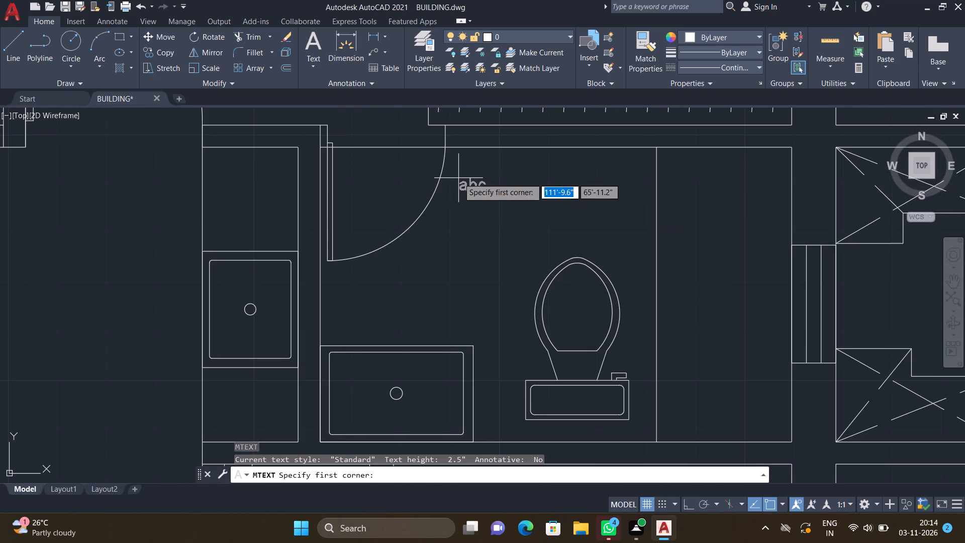
left_click(466, 173)
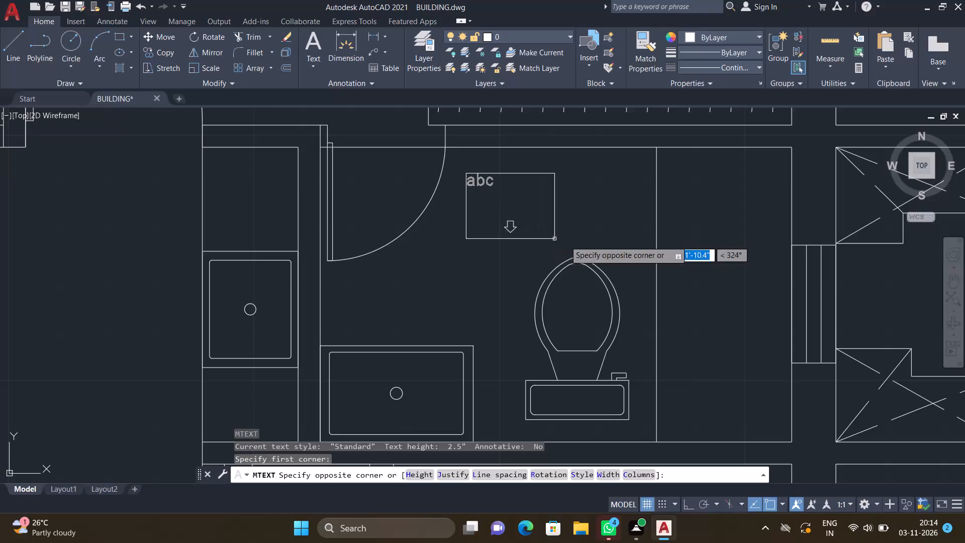
left_click(632, 248)
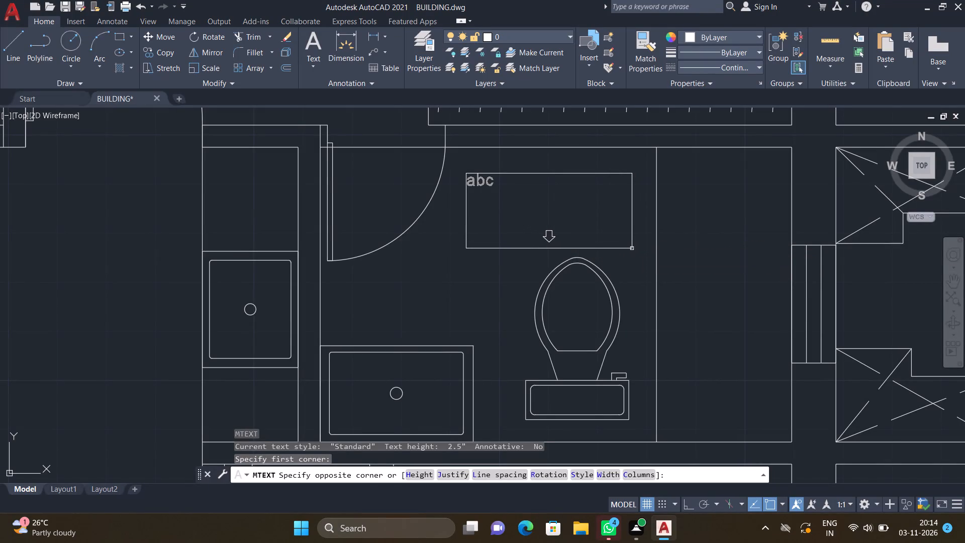
key("t")
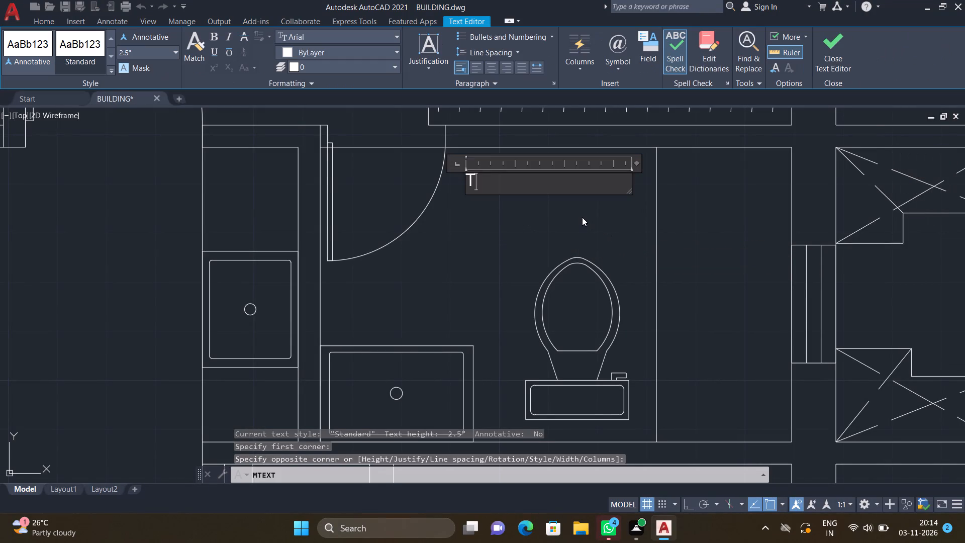
type("OILET")
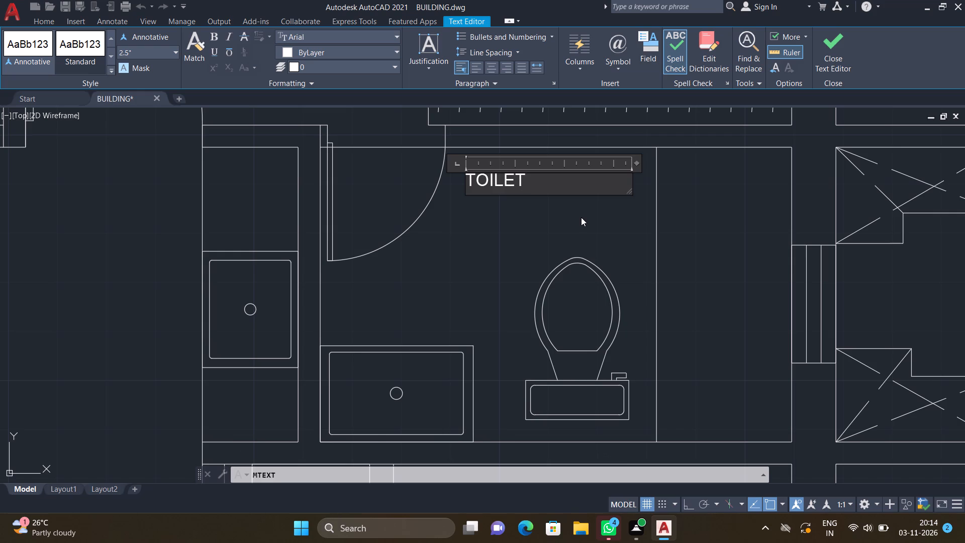
type("-1")
key("Return")
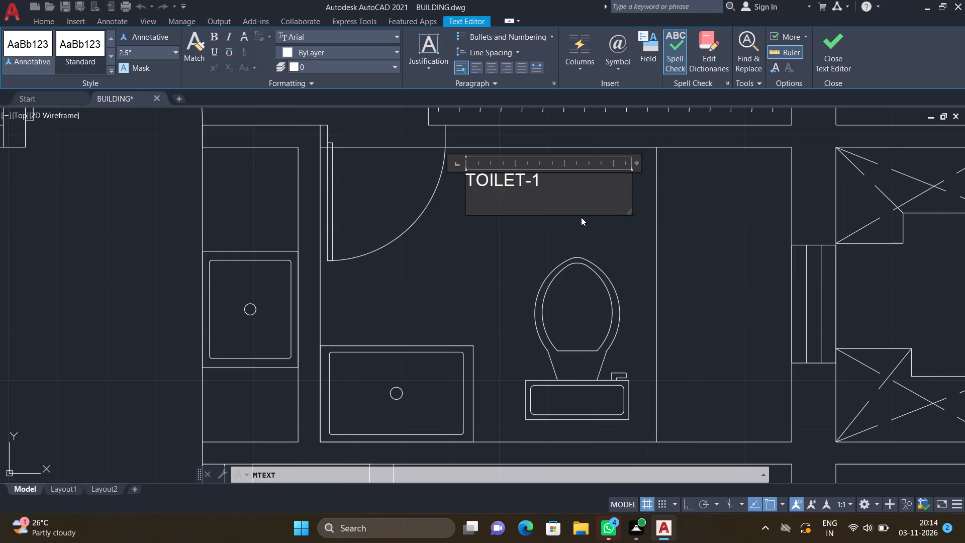
type("8'")
type("0\"")
key("asterisk")
type("5'")
type("0\"")
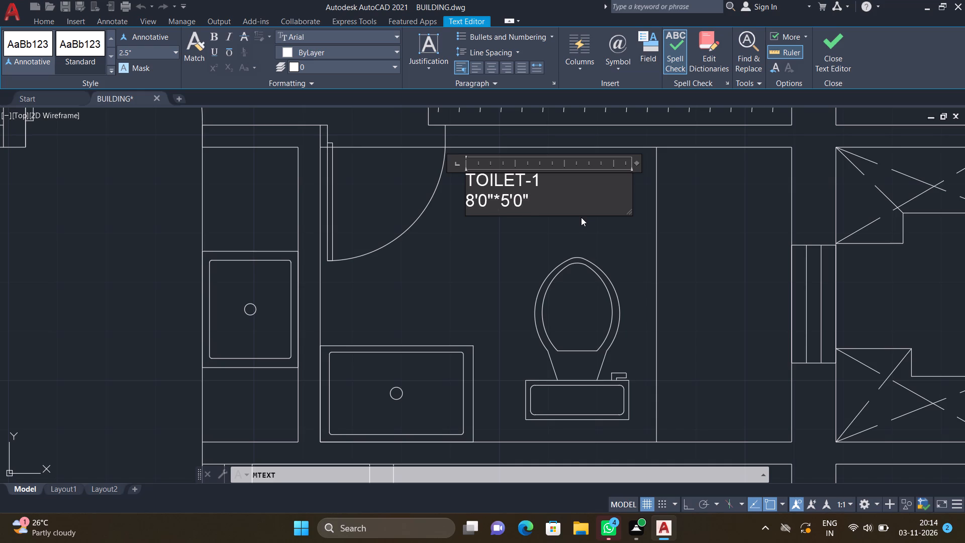
key("Return")
key("Escape")
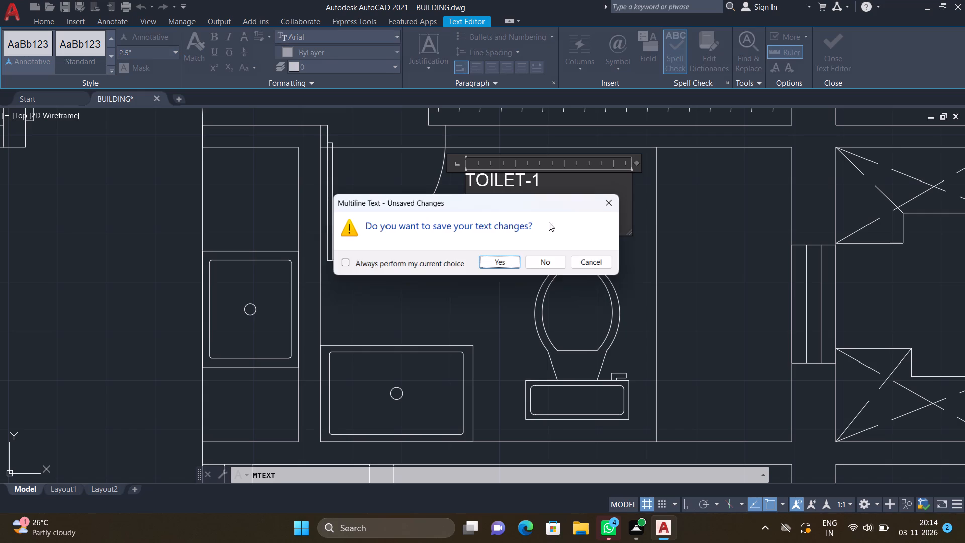
left_click(495, 265)
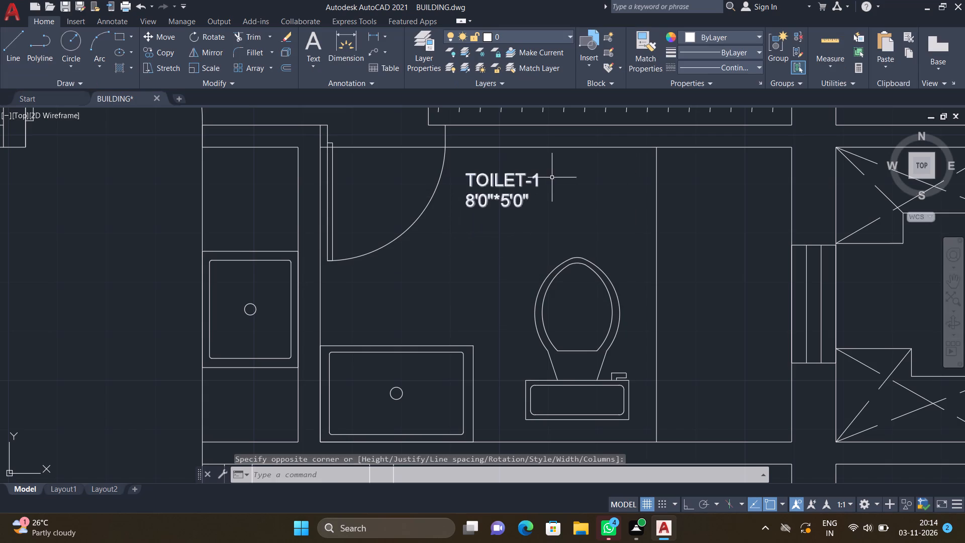
Move the TOILET-1 8'0"*5'0" label slightly down towards the WC, into the open floor area beside the door swing.
key("m")
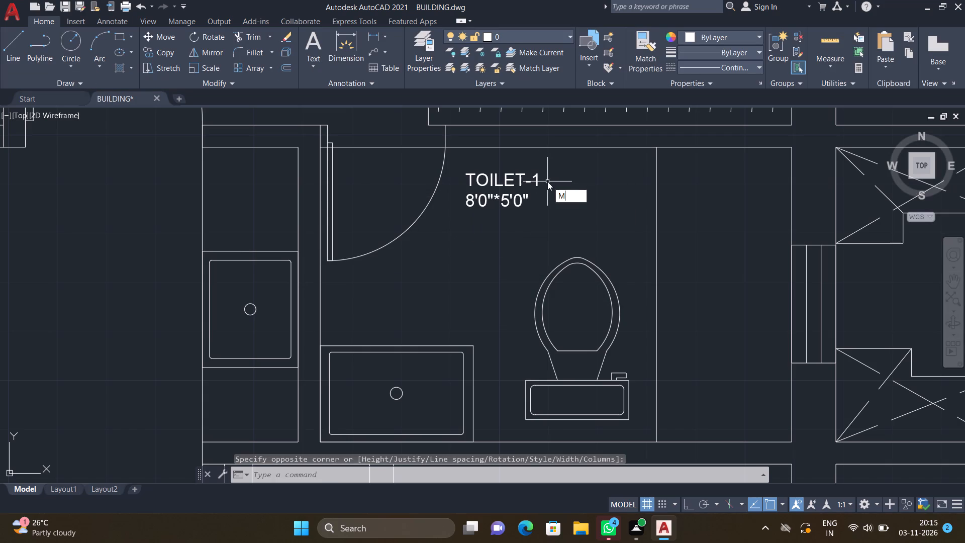
key("Return")
left_click_drag(545, 226, 534, 214)
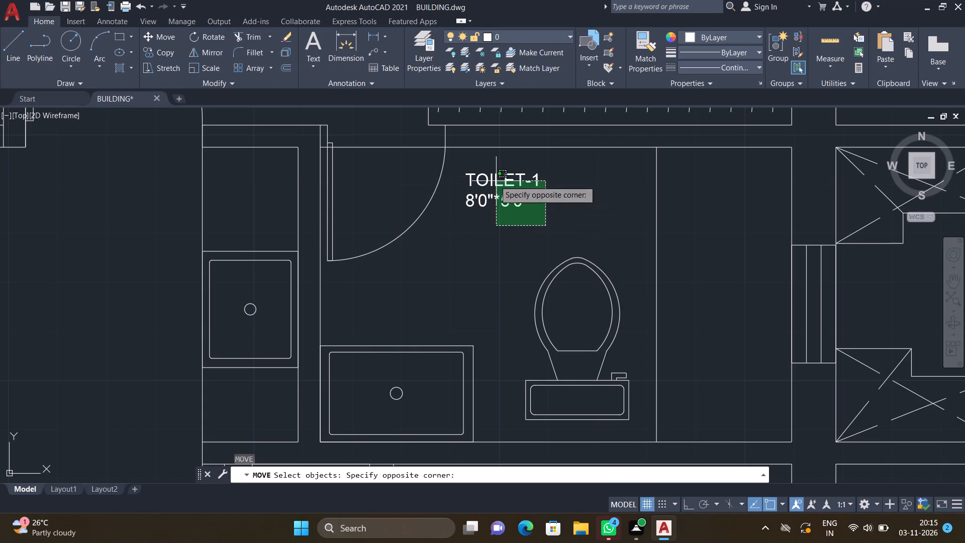
scroll(459, 167, "up", 1)
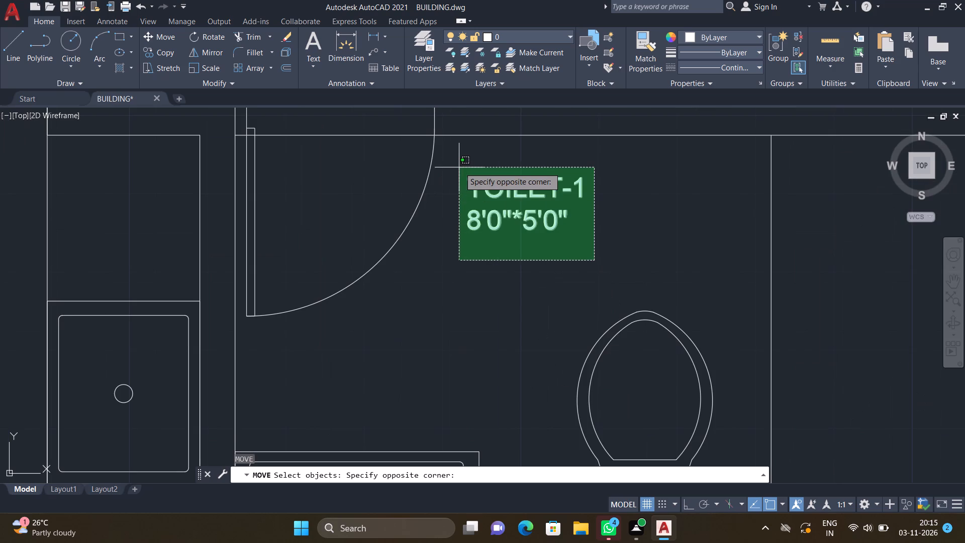
left_click(459, 167)
key("Return")
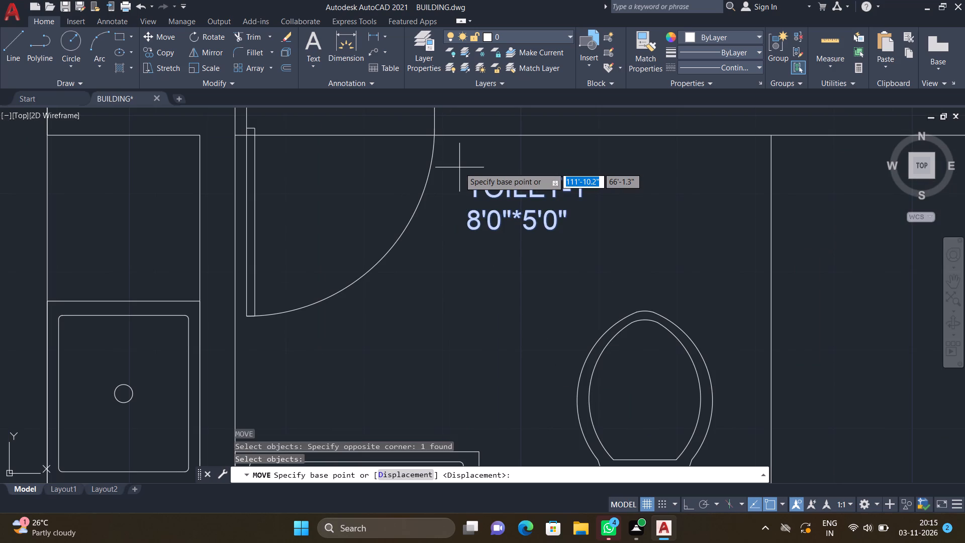
left_click_drag(467, 177, 472, 183)
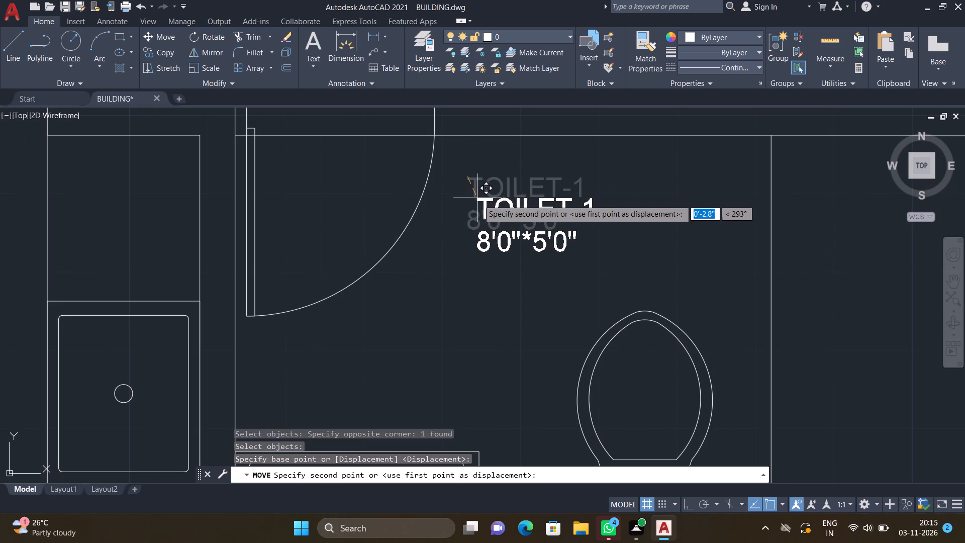
left_click(492, 212)
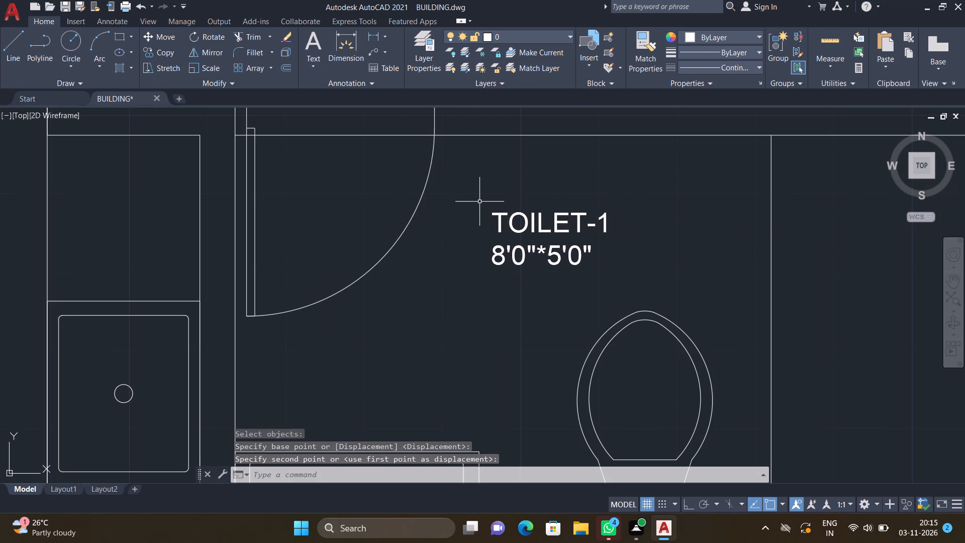
Add a multiline text label reading D in the upper crossed duct outside the TOILET-1 window.
scroll(479, 202, "down", 6)
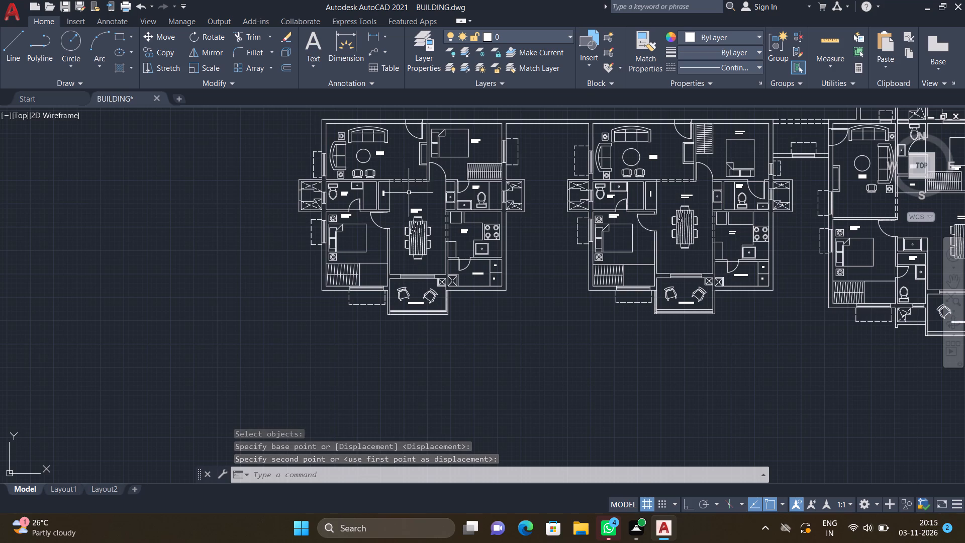
scroll(513, 154, "up", 3)
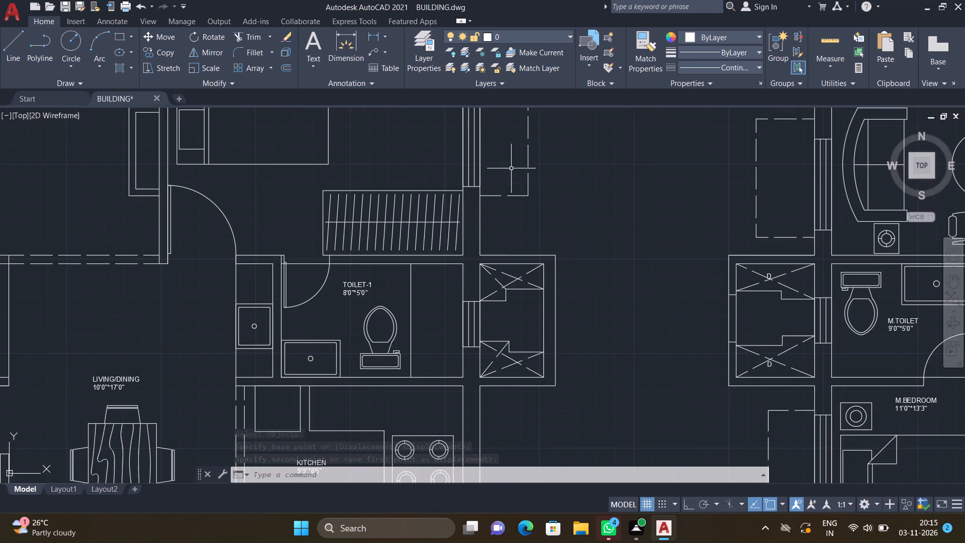
scroll(518, 270, "up", 3)
type("MT")
key("Return")
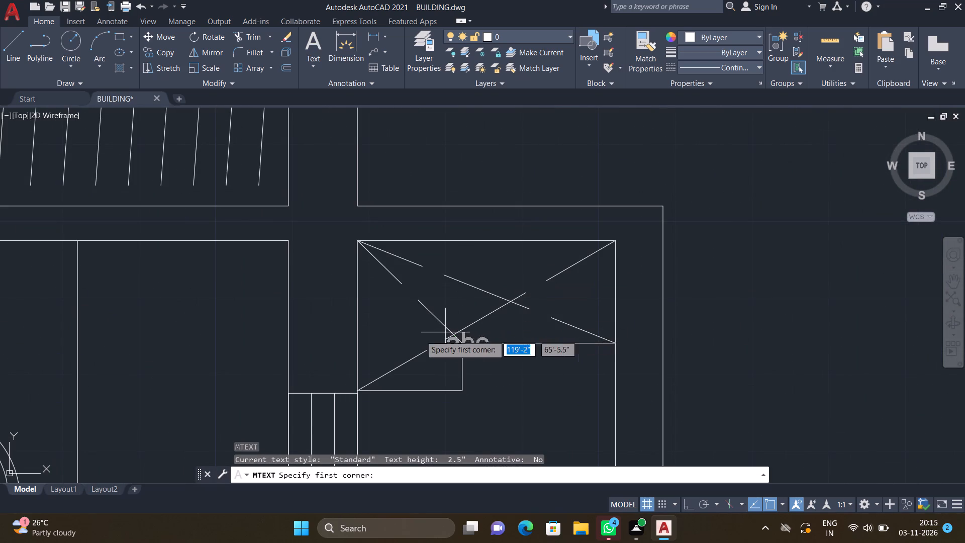
scroll(399, 334, "up", 2)
left_click(404, 311)
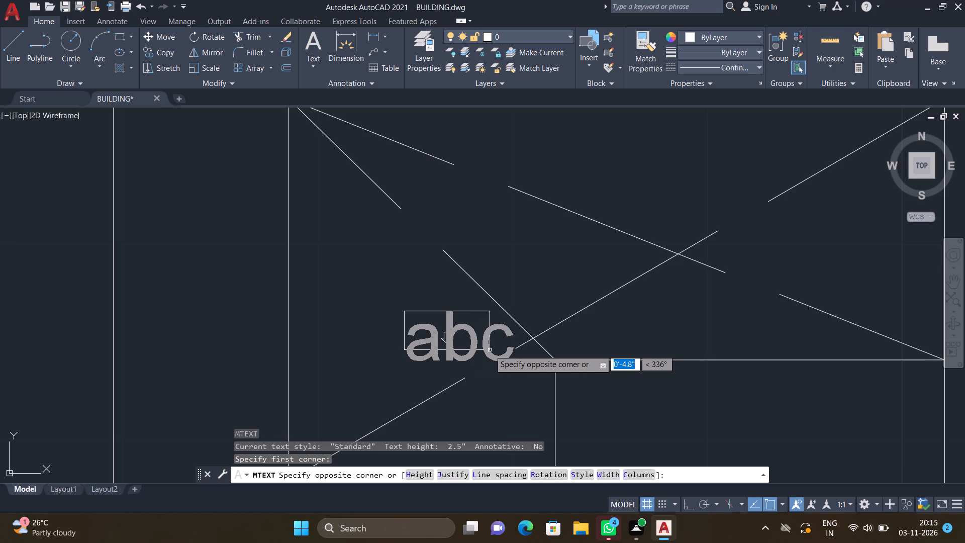
left_click(489, 349)
key("d")
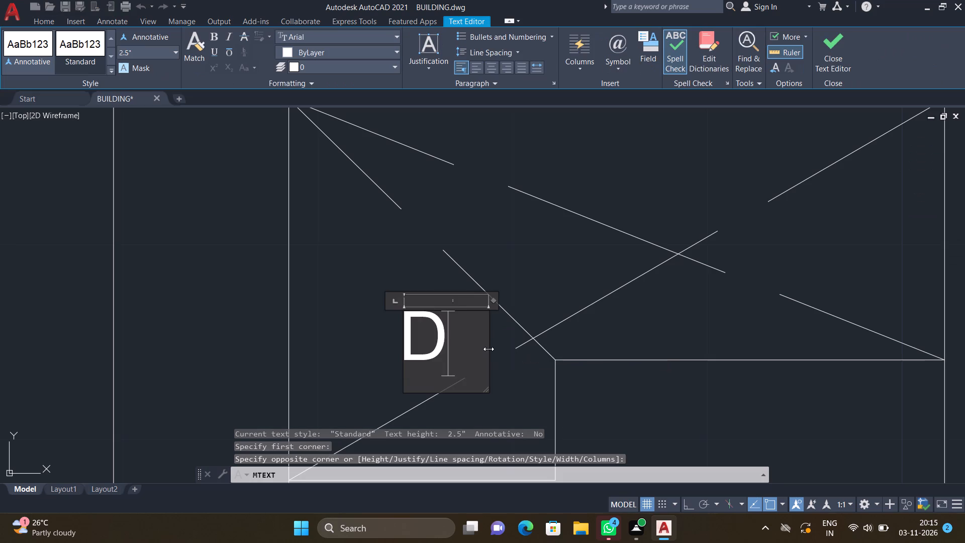
key("Return")
key("Escape")
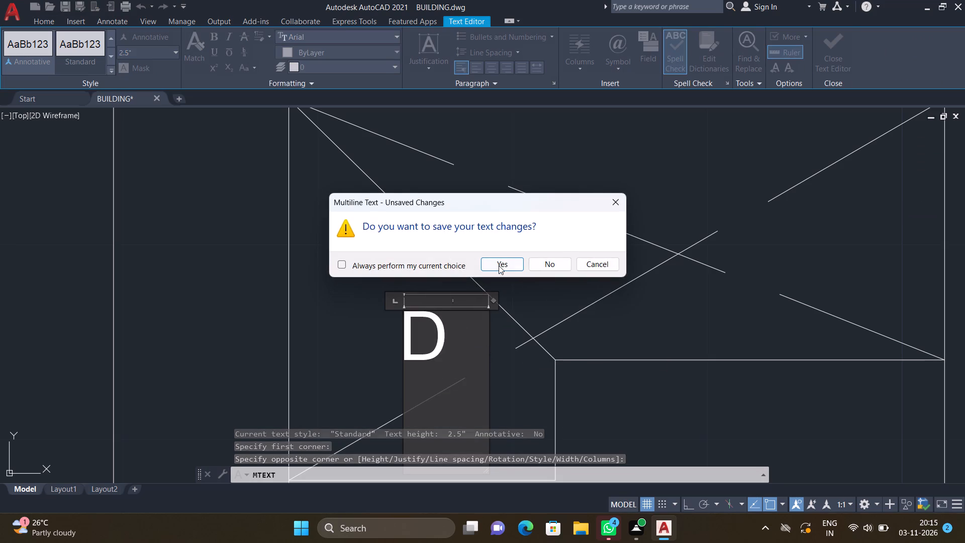
left_click(499, 265)
Add a multiline text label reading D in the lower crossed duct outside the TOILET-1 window.
scroll(497, 265, "down", 4)
scroll(474, 302, "down", 3)
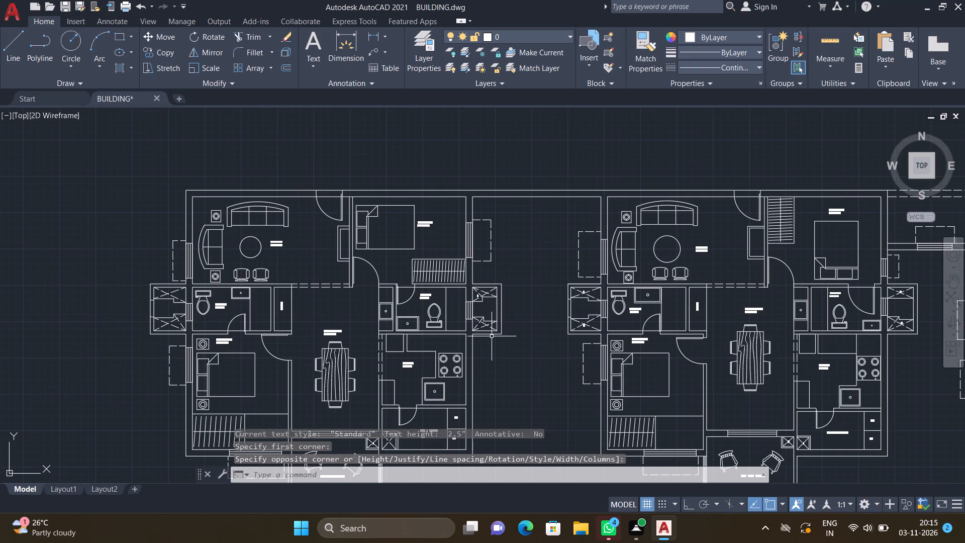
scroll(498, 345, "up", 2)
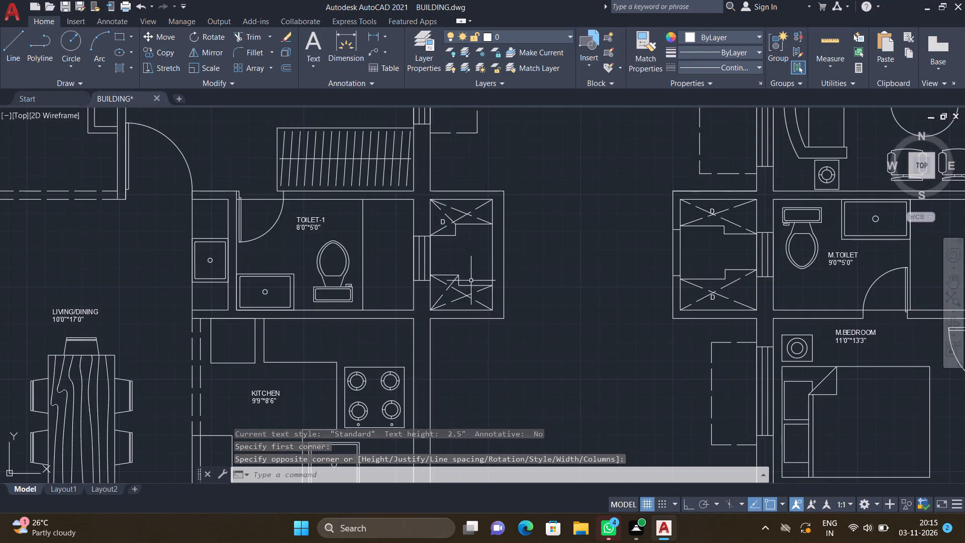
scroll(470, 282, "up", 3)
type("MT")
key("Return")
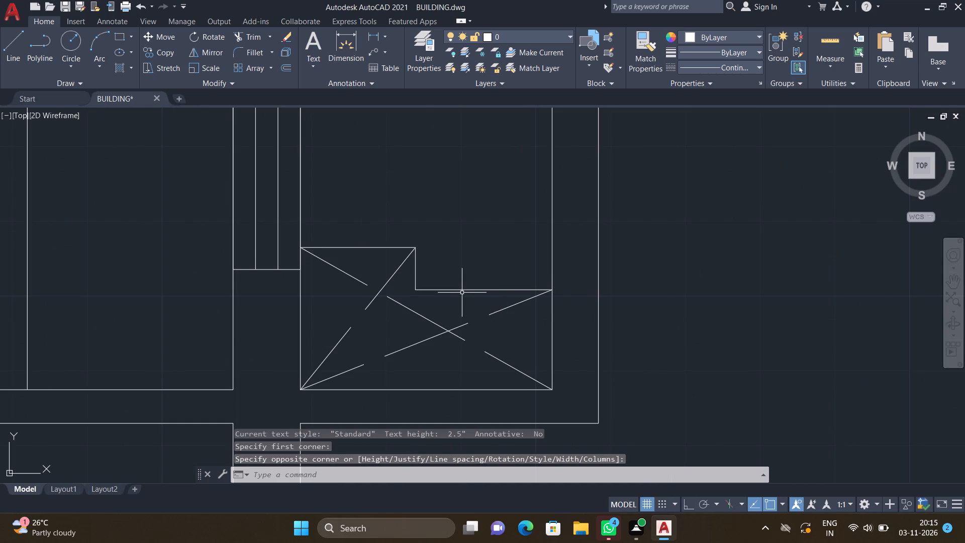
scroll(450, 333, "up", 2)
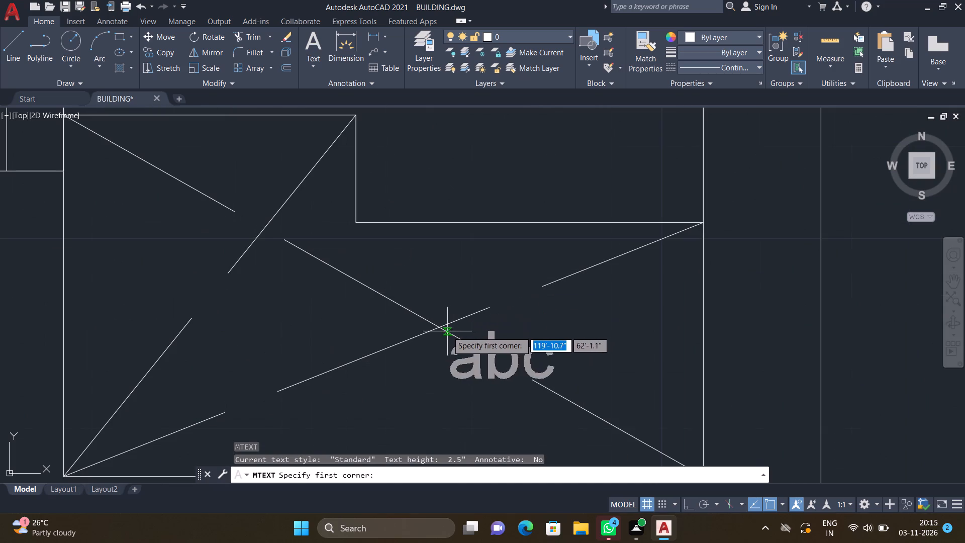
left_click_drag(410, 360, 411, 367)
left_click(480, 424)
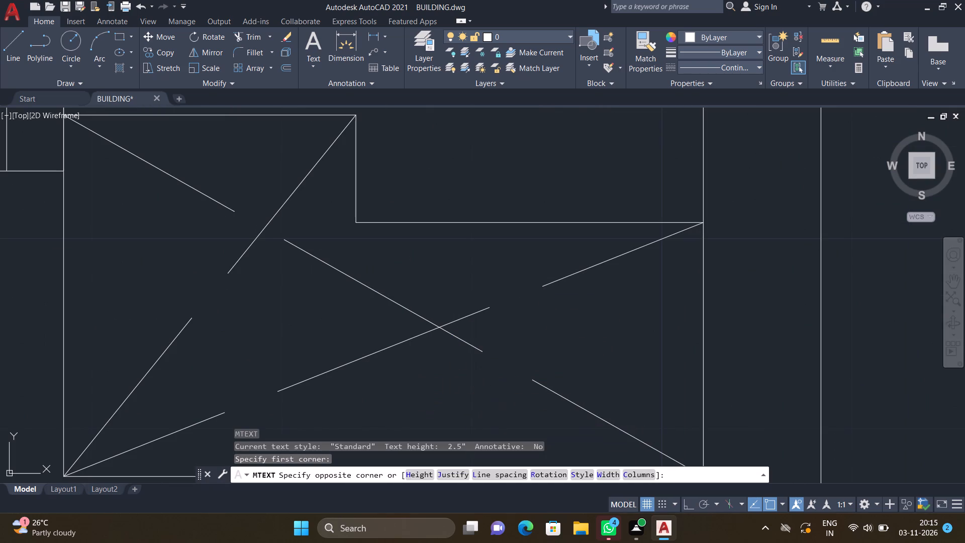
key("d")
key("Return")
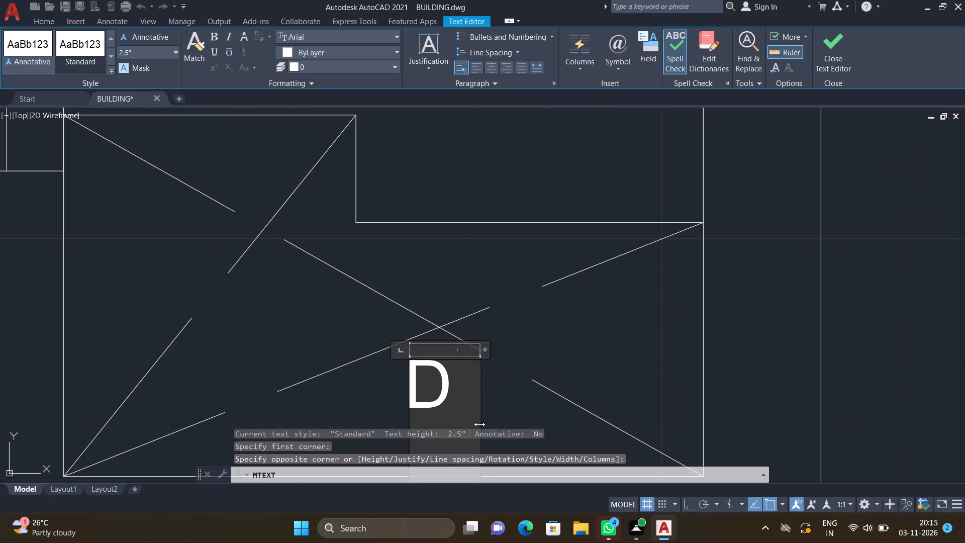
key("Escape")
left_click(498, 266)
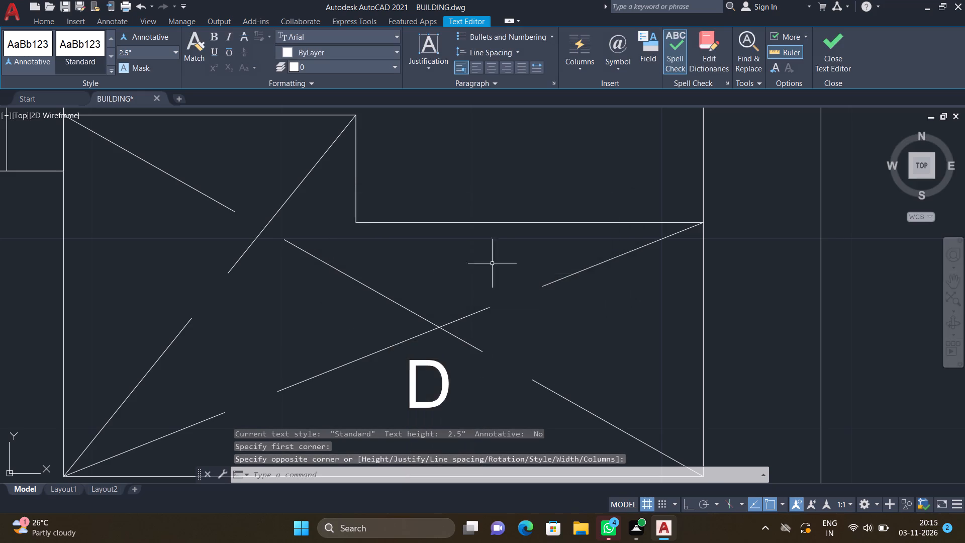
scroll(484, 277, "down", 4)
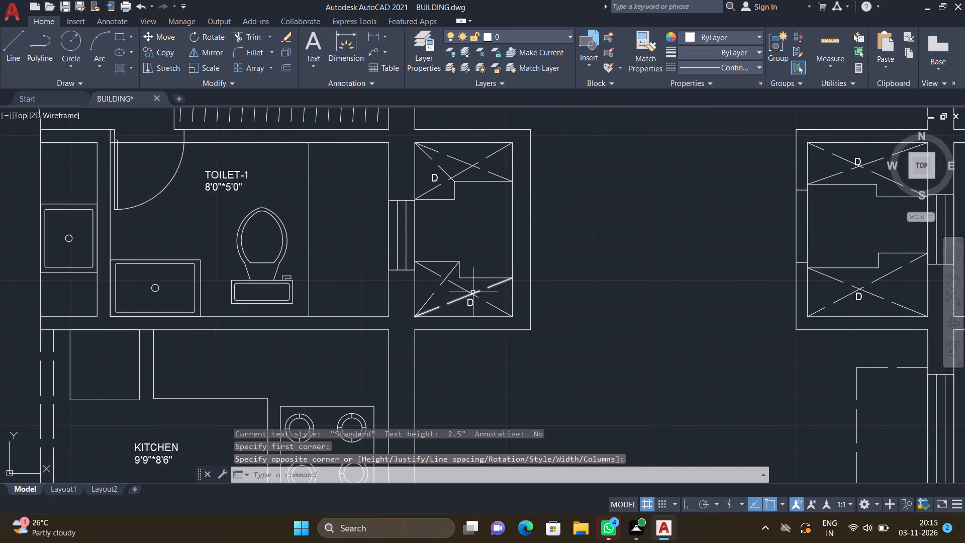
Add a multiline text label reading D at the centre of the crossed duct in the utility's southwest corner.
scroll(470, 292, "down", 2)
scroll(432, 342, "down", 3)
scroll(406, 382, "up", 4)
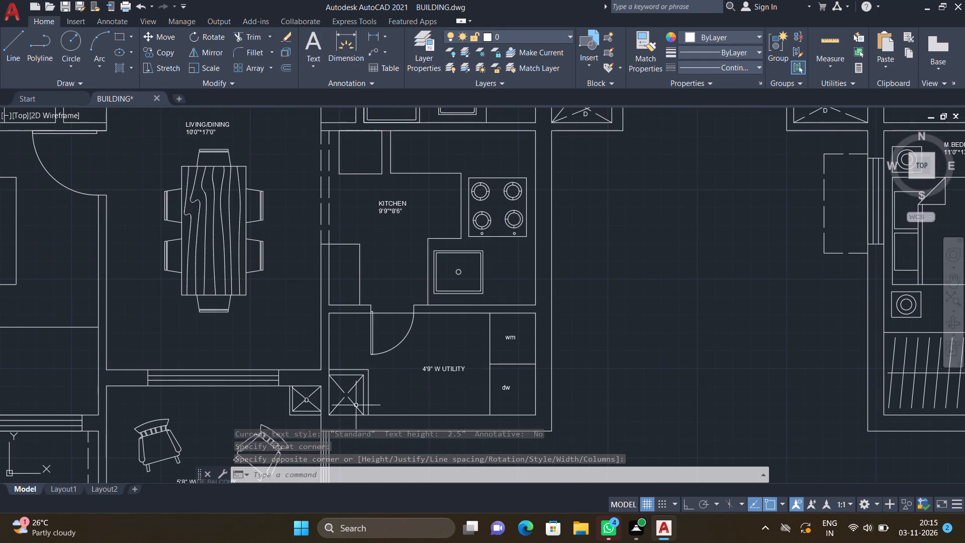
scroll(348, 403, "up", 3)
type("MT")
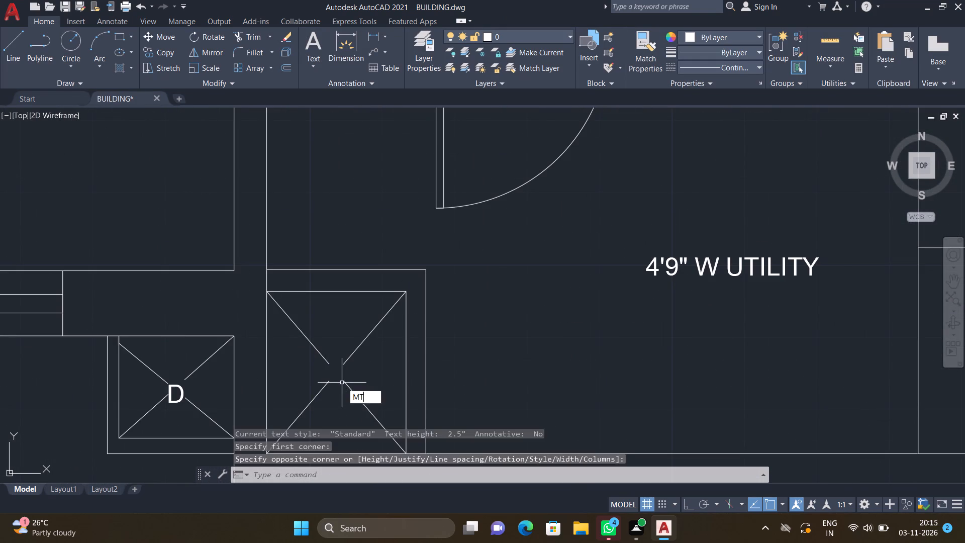
key("Return")
scroll(317, 381, "up", 2)
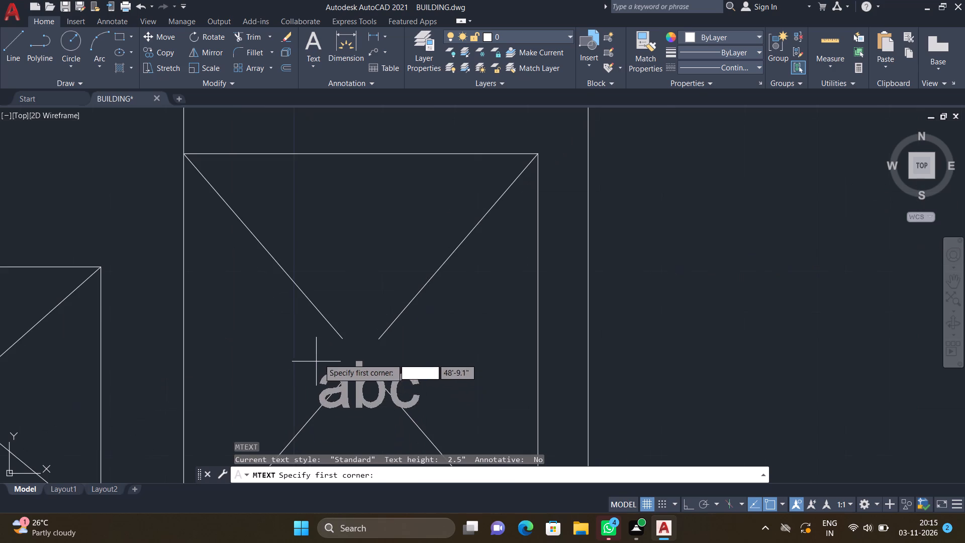
left_click_drag(339, 344, 344, 350)
left_click(386, 380)
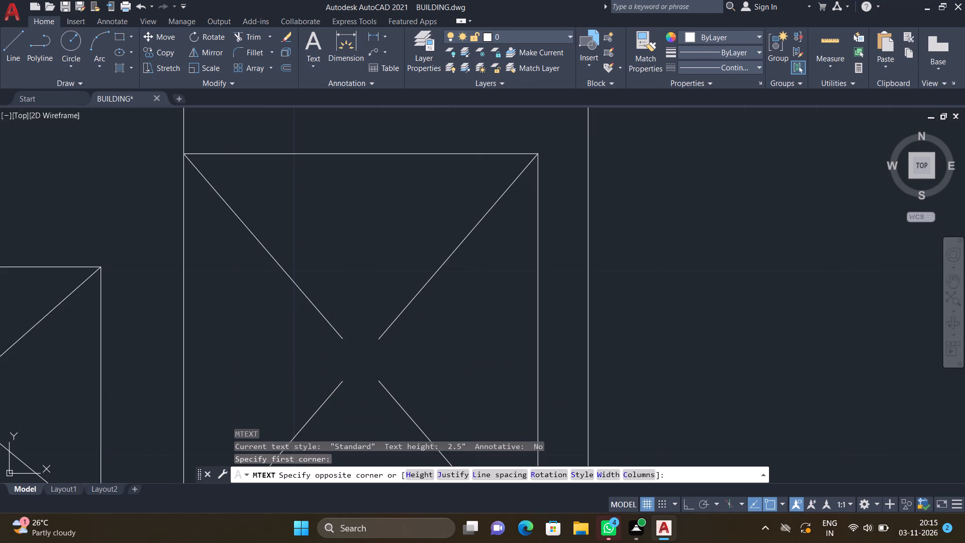
key("d")
key("Return")
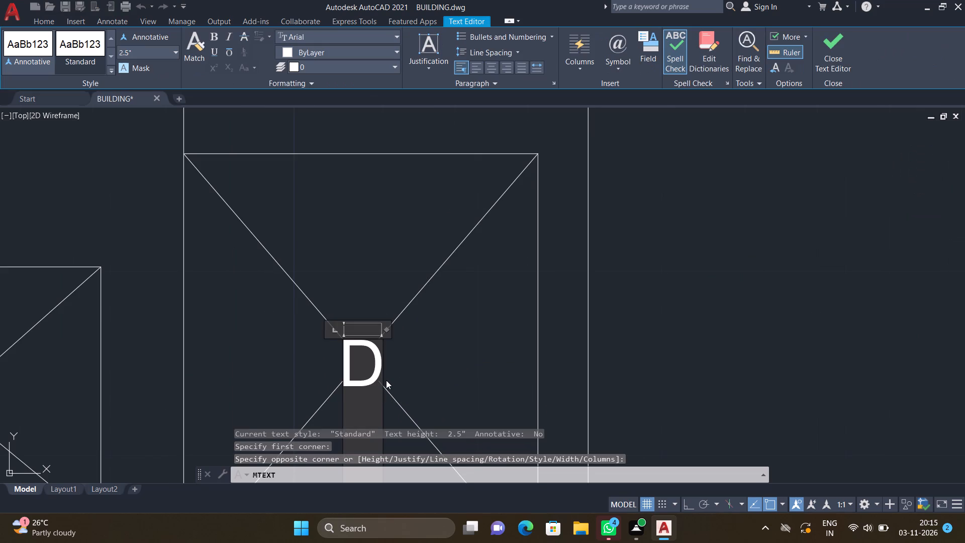
key("Escape")
left_click(501, 266)
Add a multiline text label reading D in the upper crossed duct outside the M.TOILET window.
scroll(486, 273, "down", 5)
scroll(314, 340, "down", 1)
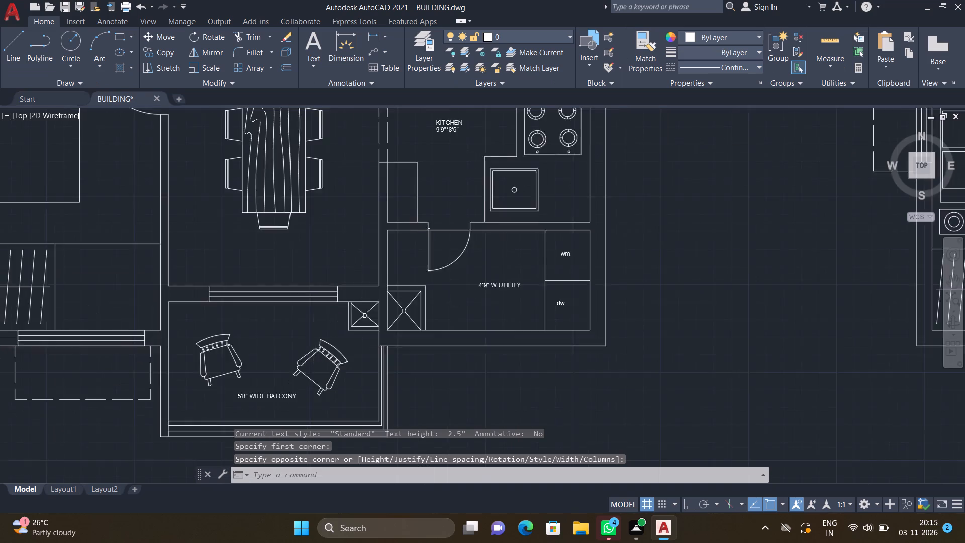
scroll(314, 340, "down", 2)
scroll(126, 178, "up", 3)
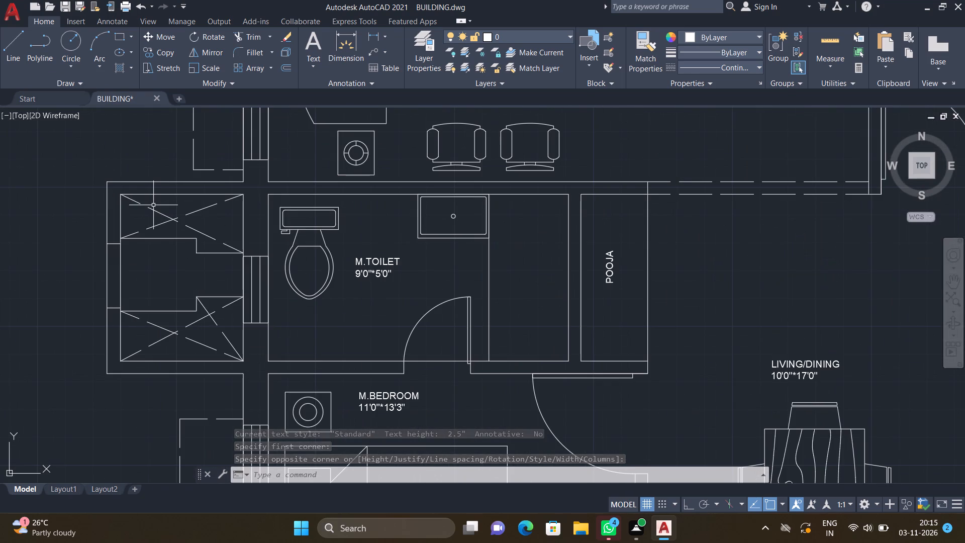
type("MT")
key("Return")
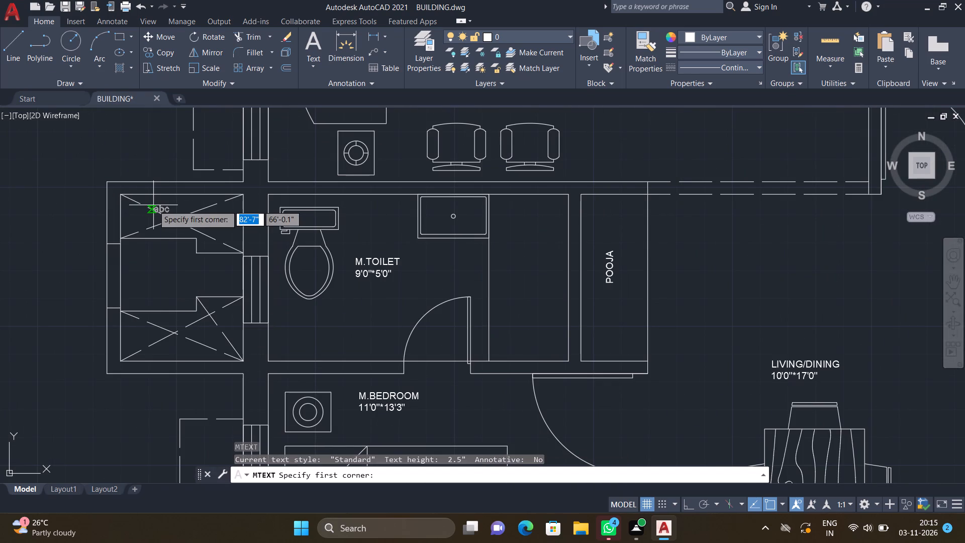
scroll(158, 210, "up", 3)
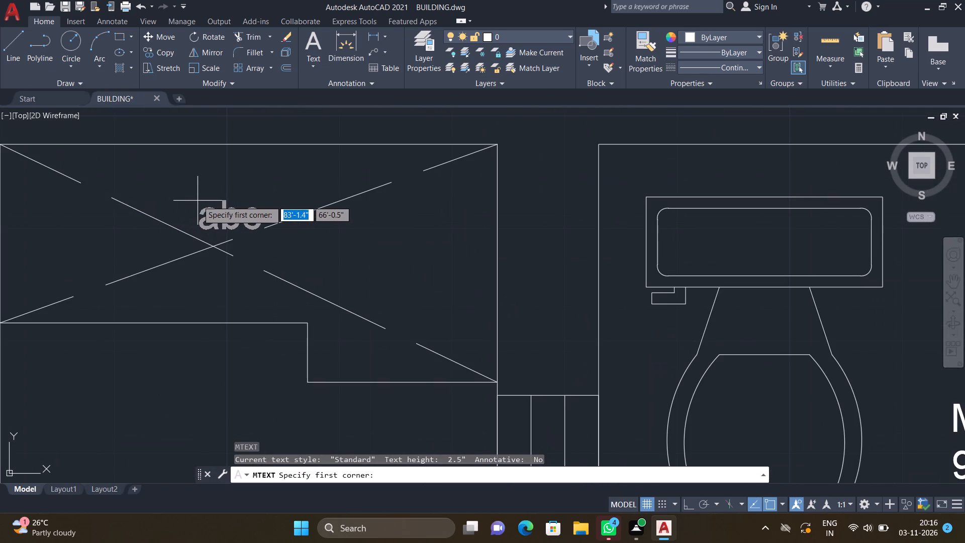
left_click_drag(190, 196, 196, 201)
left_click(242, 230)
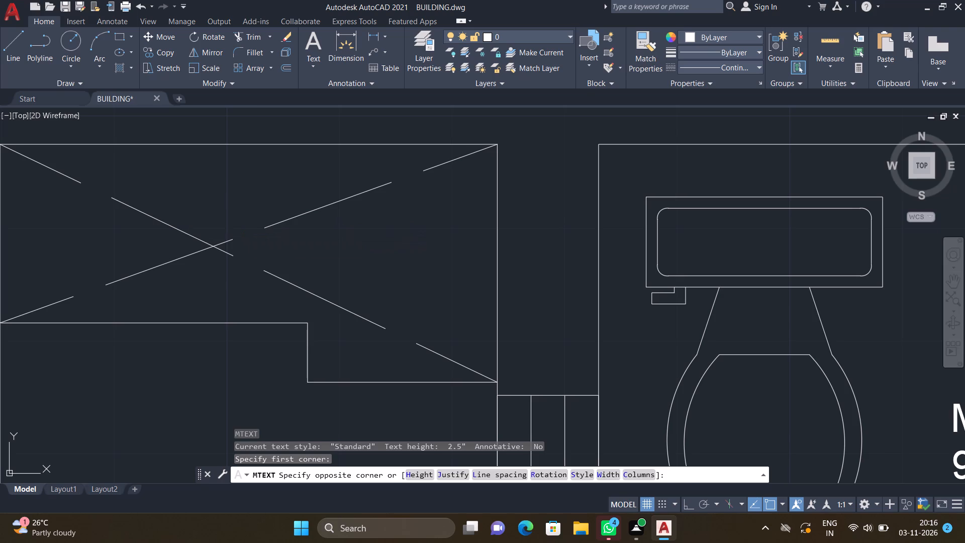
key("d")
key("Return")
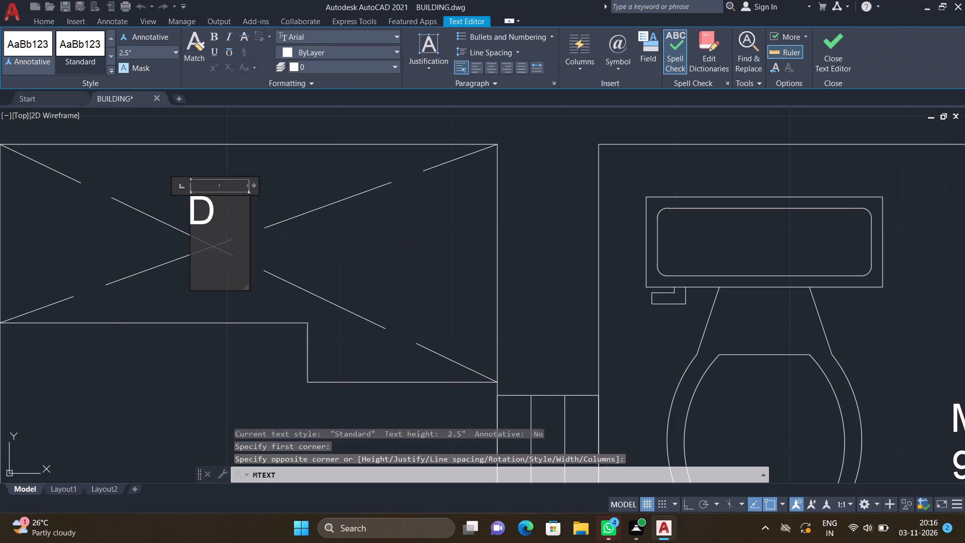
key("Escape")
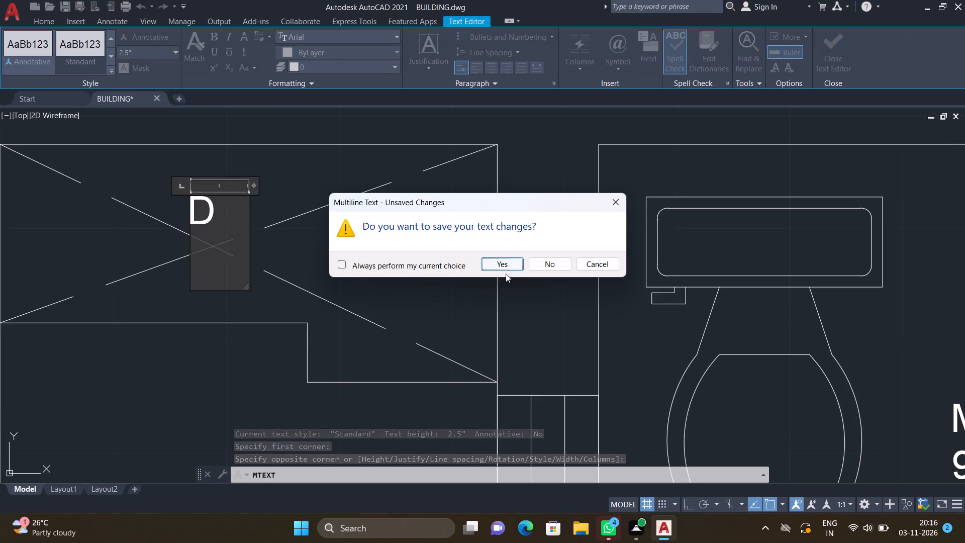
left_click(506, 266)
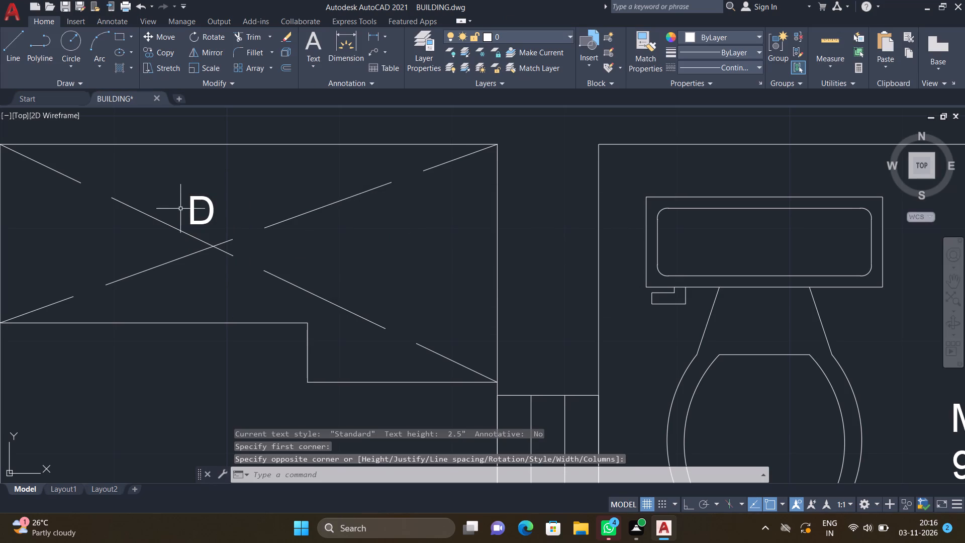
Move the D label in the upper M.TOILET duct slightly right and down, above the crossing of the diagonals.
scroll(210, 203, "up", 1)
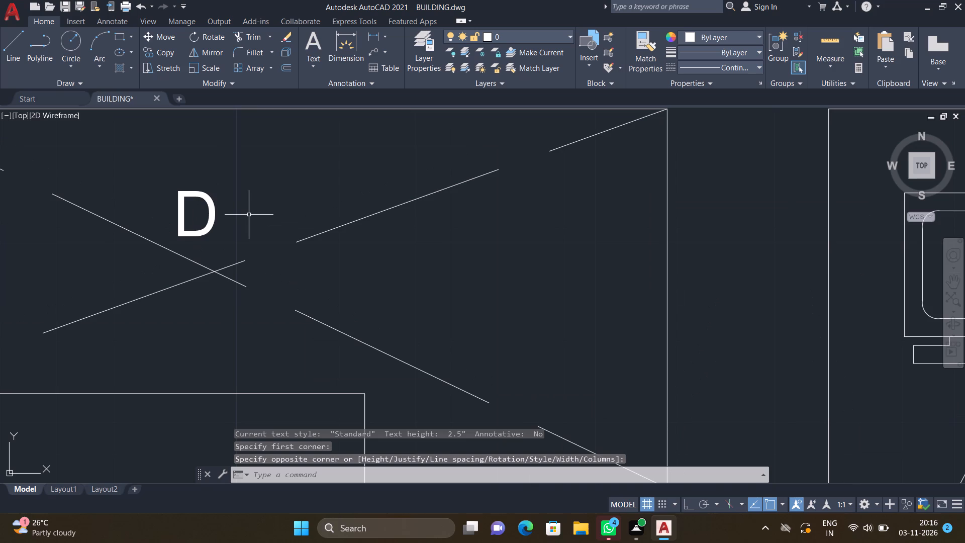
key("m")
key("Return")
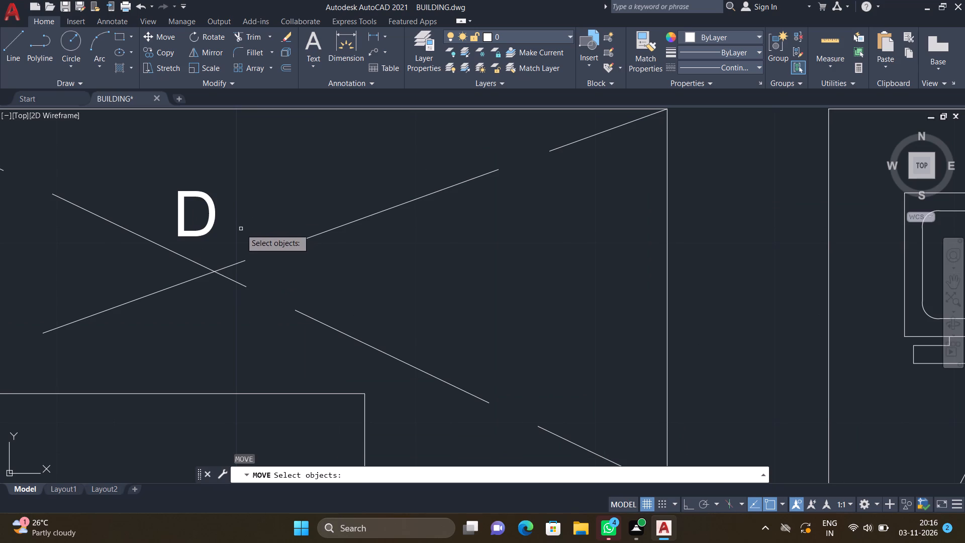
left_click(219, 239)
left_click(166, 169)
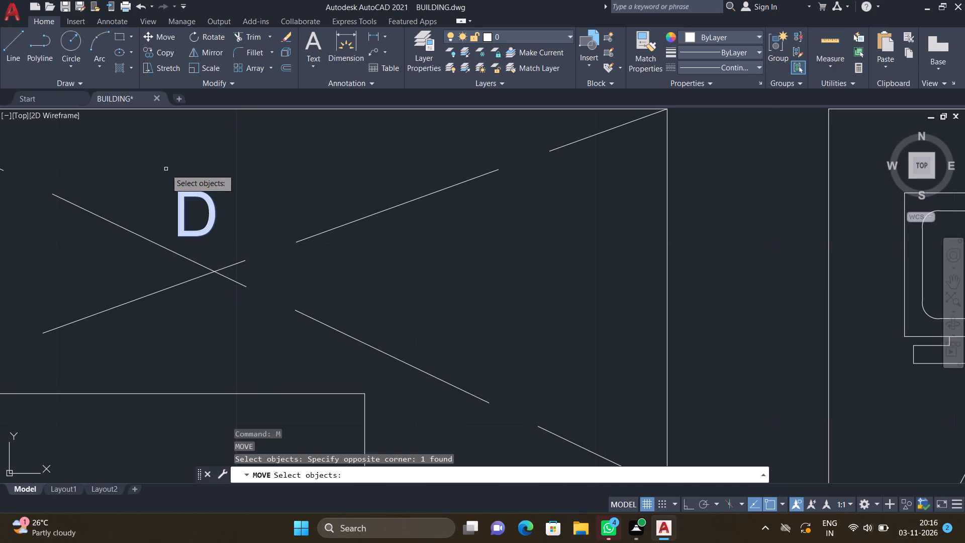
key("Return")
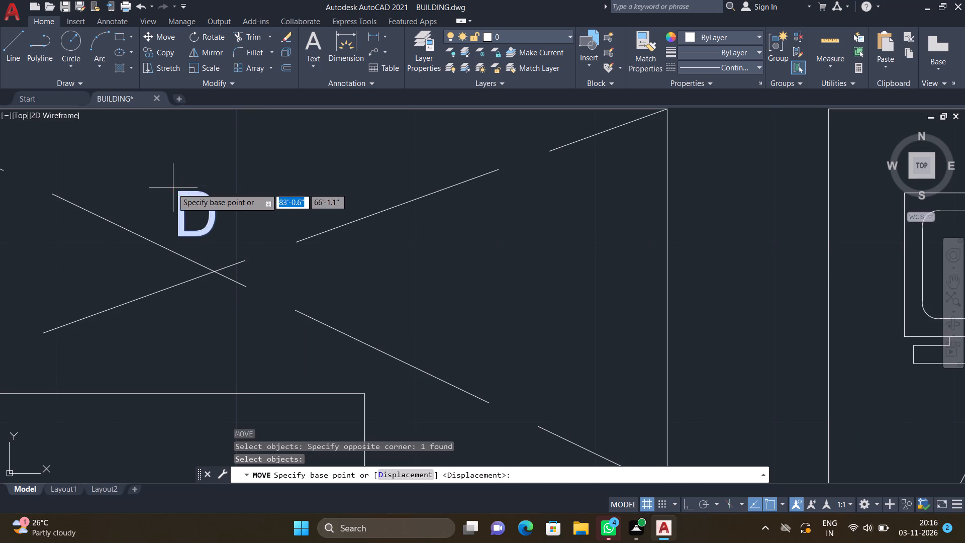
left_click_drag(176, 190, 182, 193)
left_click(206, 205)
Add a multiline text label reading D in the lower crossed duct outside the M.TOILET window, near its stepped corner.
scroll(198, 244, "down", 5)
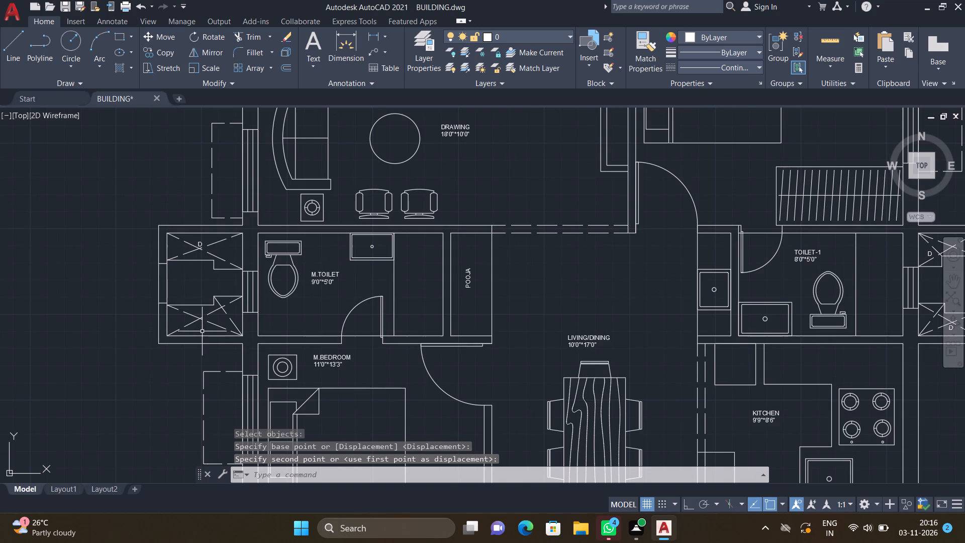
scroll(219, 321, "up", 4)
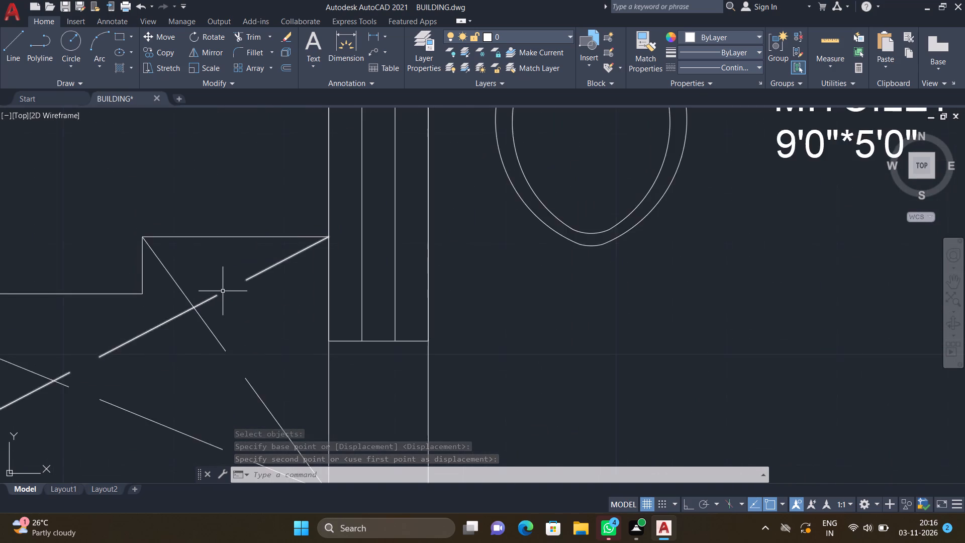
scroll(223, 291, "up", 1)
type("MT")
key("Return")
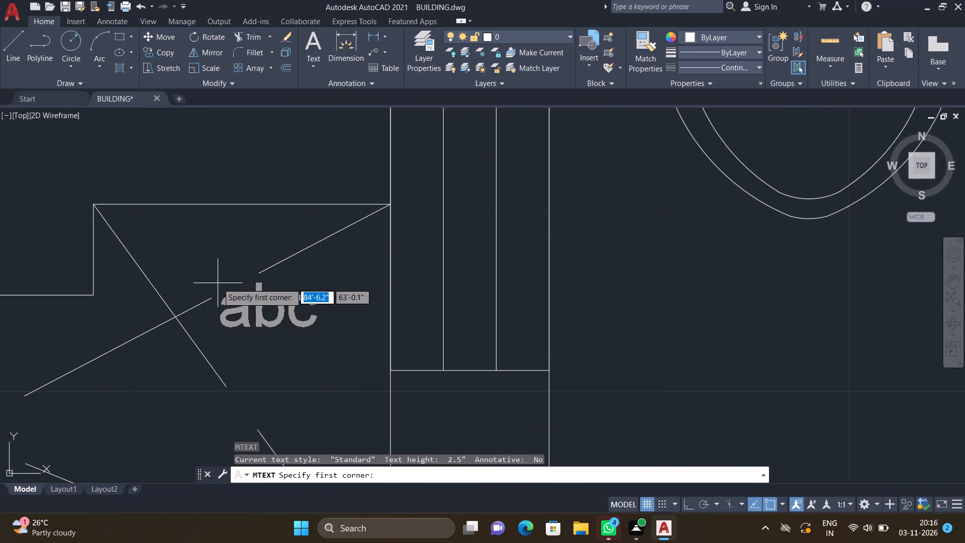
scroll(174, 264, "up", 2)
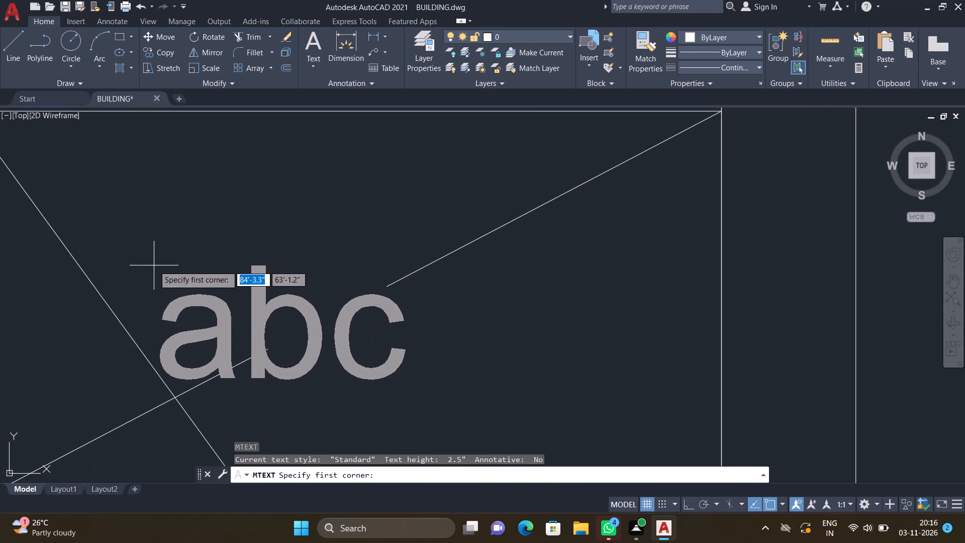
left_click_drag(136, 254, 143, 258)
left_click(246, 321)
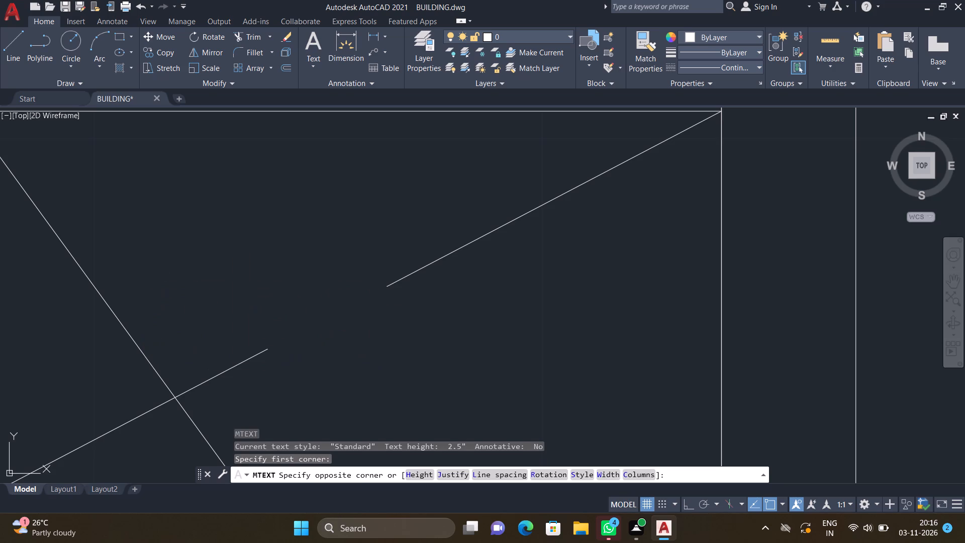
key("d")
key("Return")
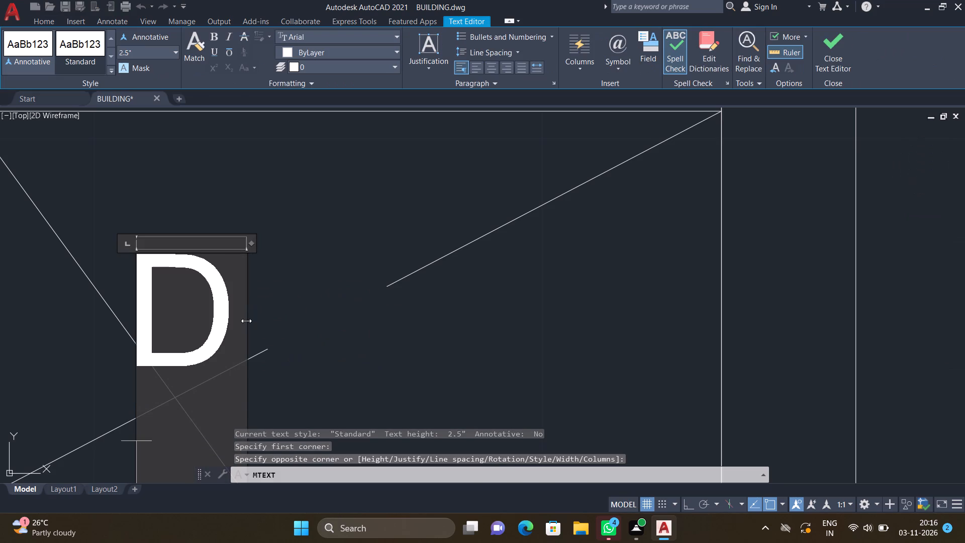
key("Escape")
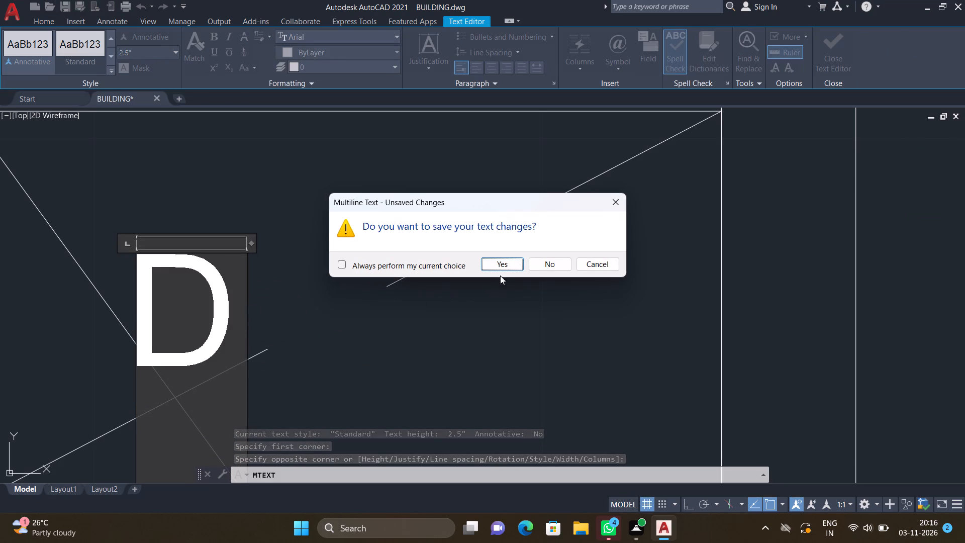
left_click(500, 263)
Examine the labelled leftmost flat and compare it with the neighbouring flats for anything still missing.
scroll(494, 261, "down", 5)
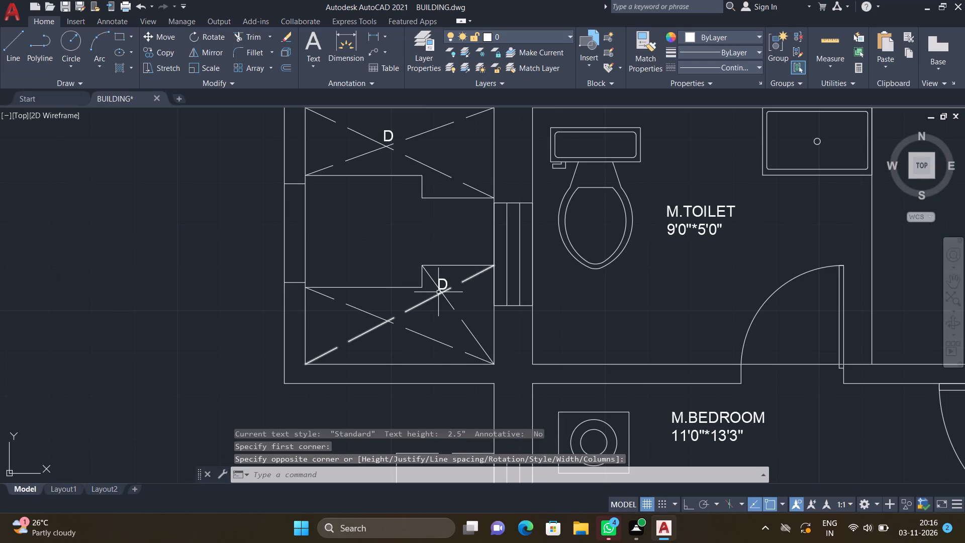
scroll(427, 293, "down", 4)
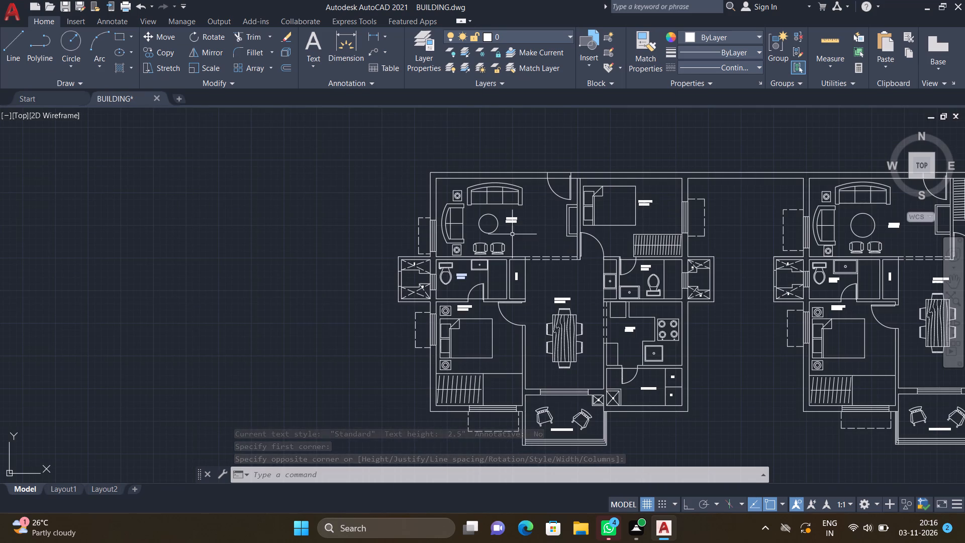
scroll(522, 218, "up", 2)
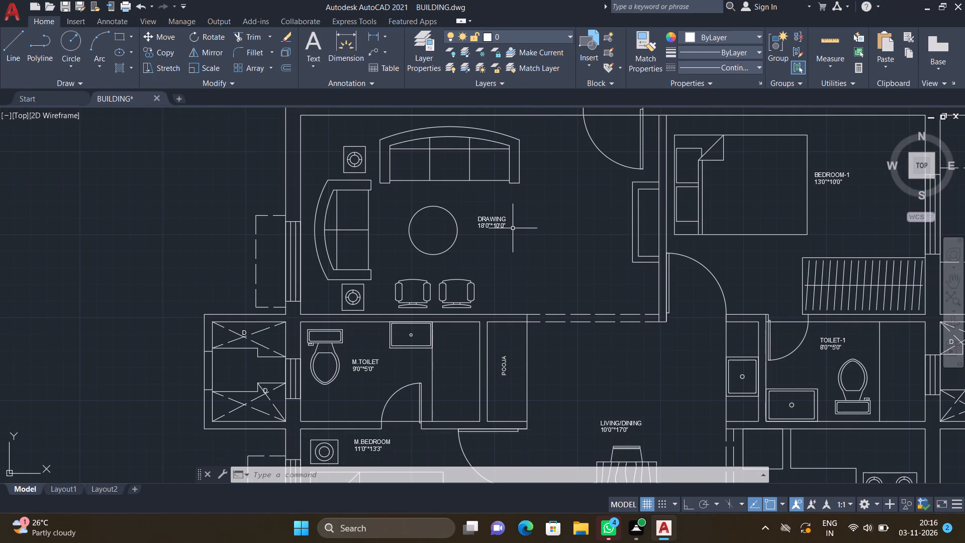
scroll(513, 228, "down", 1)
scroll(577, 258, "down", 3)
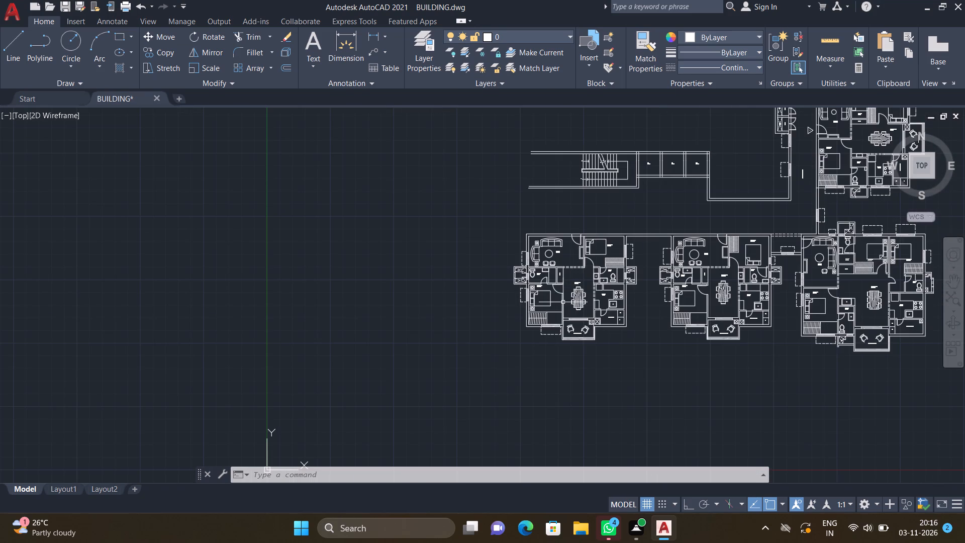
scroll(557, 302, "up", 2)
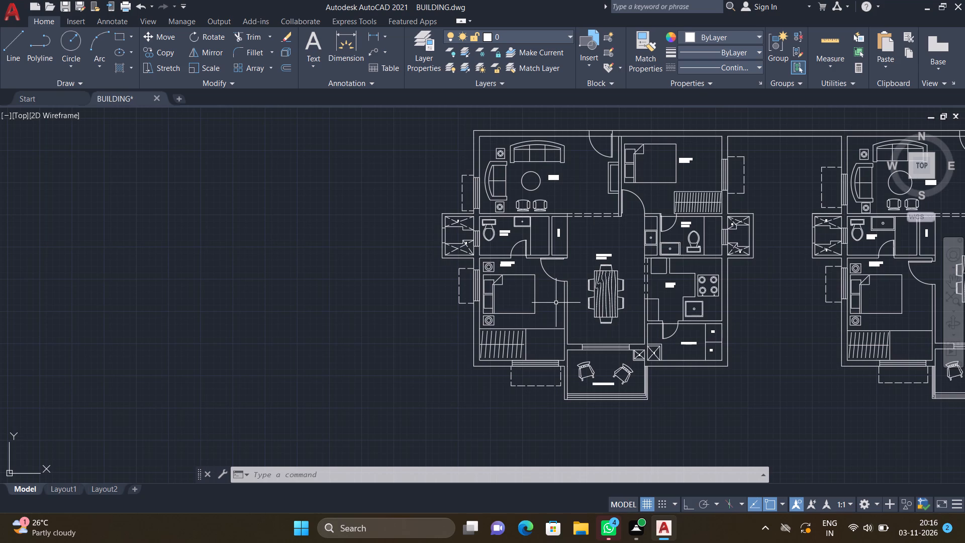
scroll(611, 383, "up", 1)
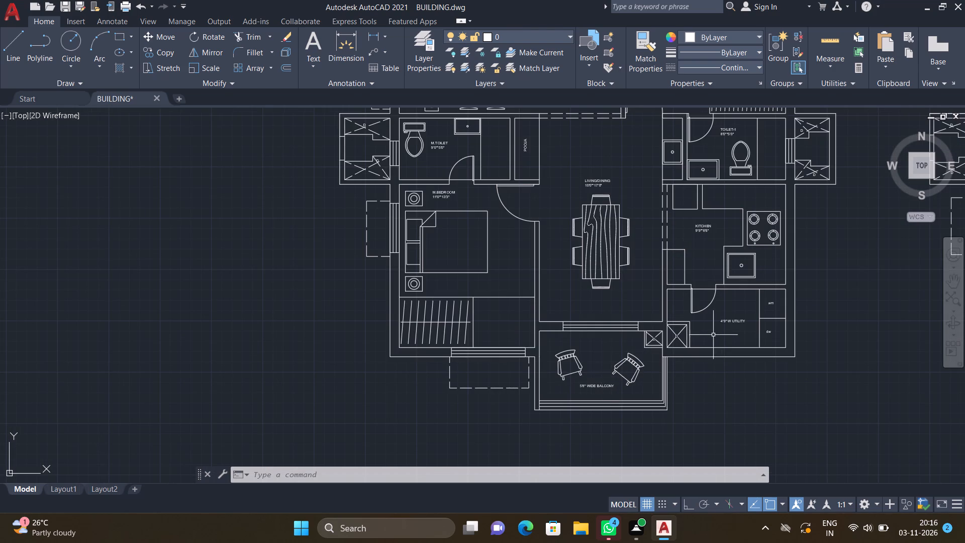
scroll(624, 317, "down", 1)
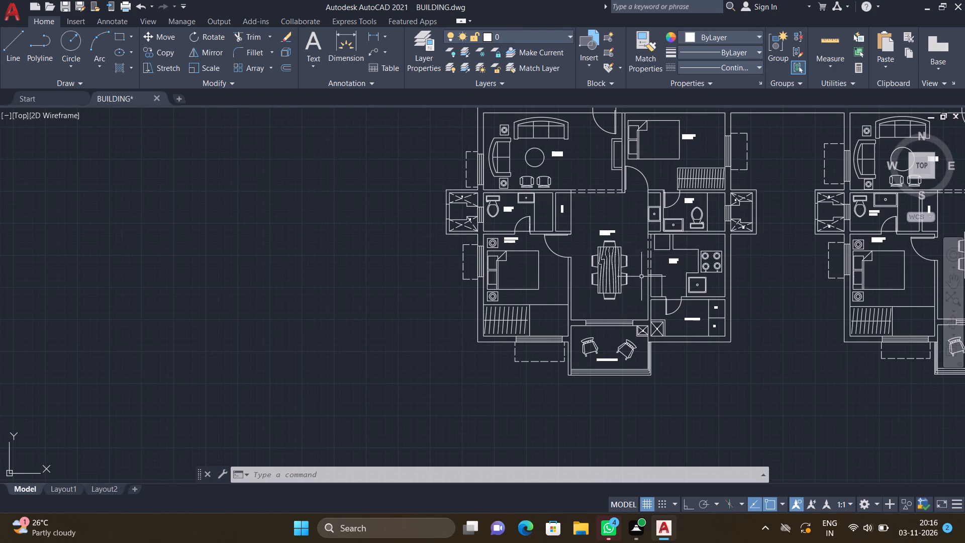
Draw a circle in the M.BEDROOM centred on the line extending east from the wardrobe's front edge.
scroll(555, 300, "up", 2)
key("c")
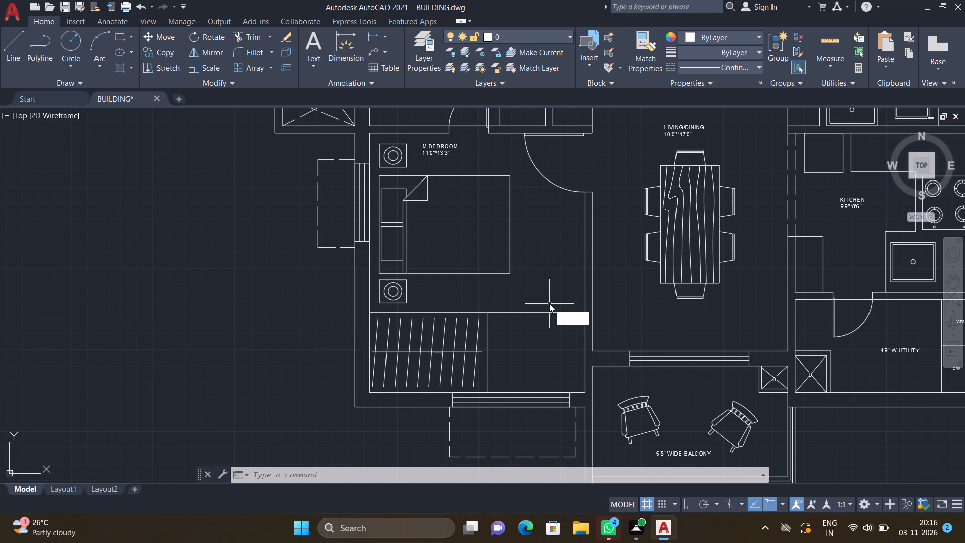
key("Return")
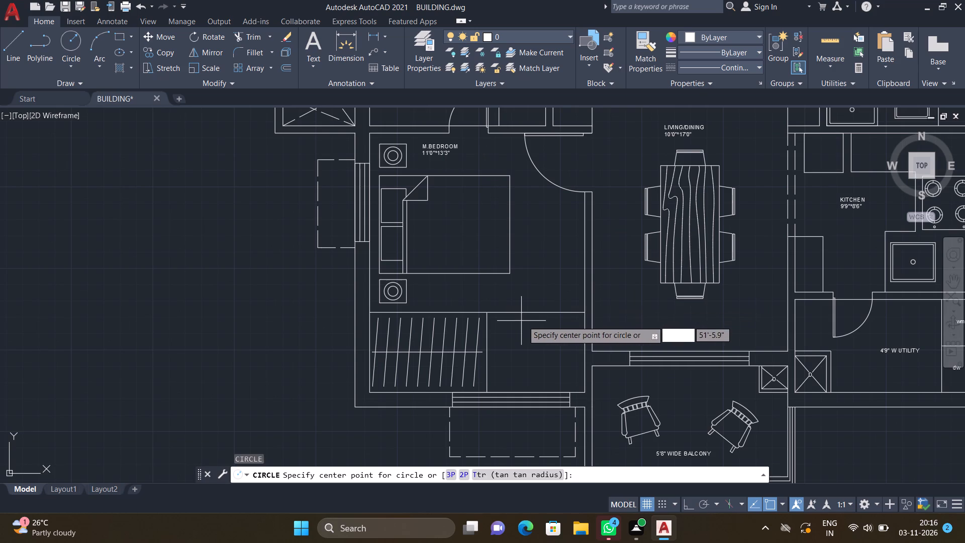
scroll(526, 318, "up", 2)
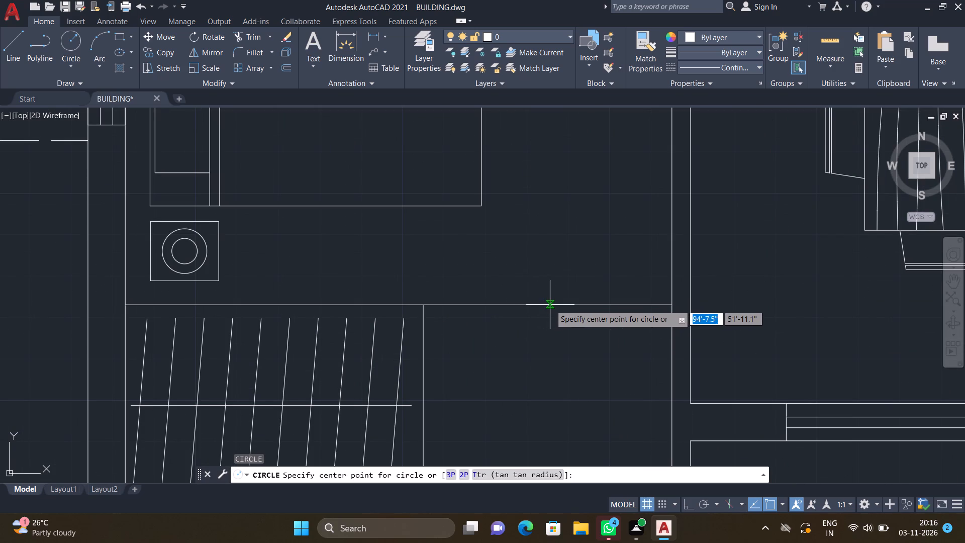
left_click(550, 305)
left_click(559, 357)
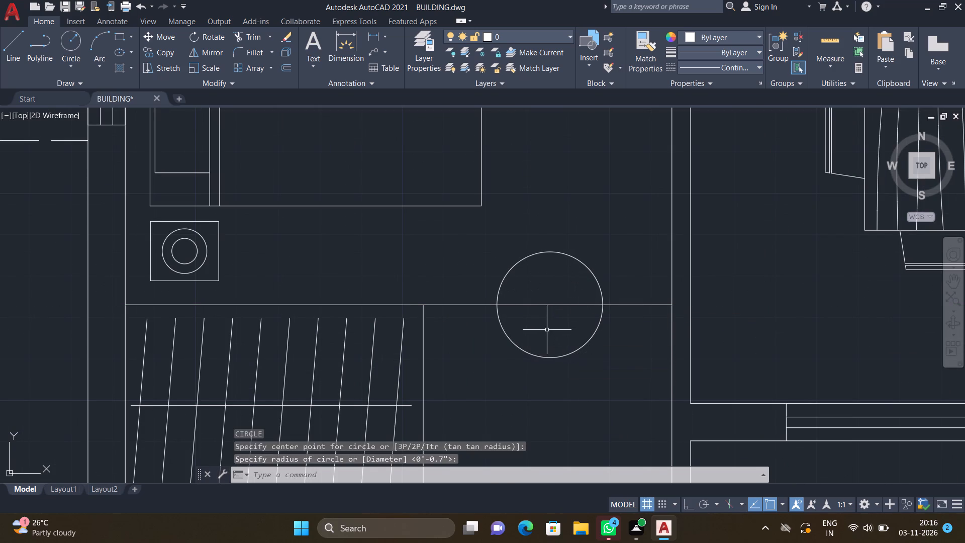
Draw a smaller concentric circle inside the M.BEDROOM circle on the line extending east from the wardrobe's front edge.
key("c")
key("Return")
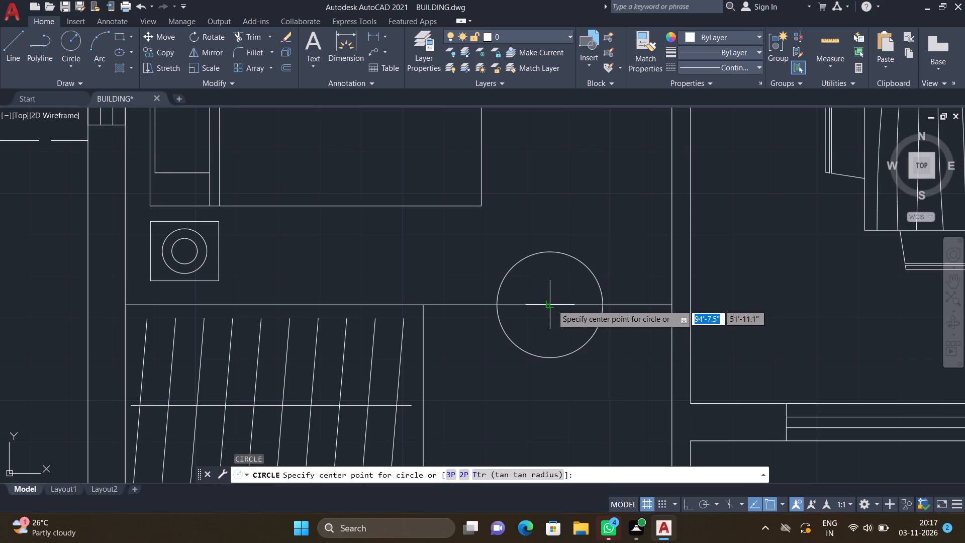
left_click(552, 305)
left_click(554, 341)
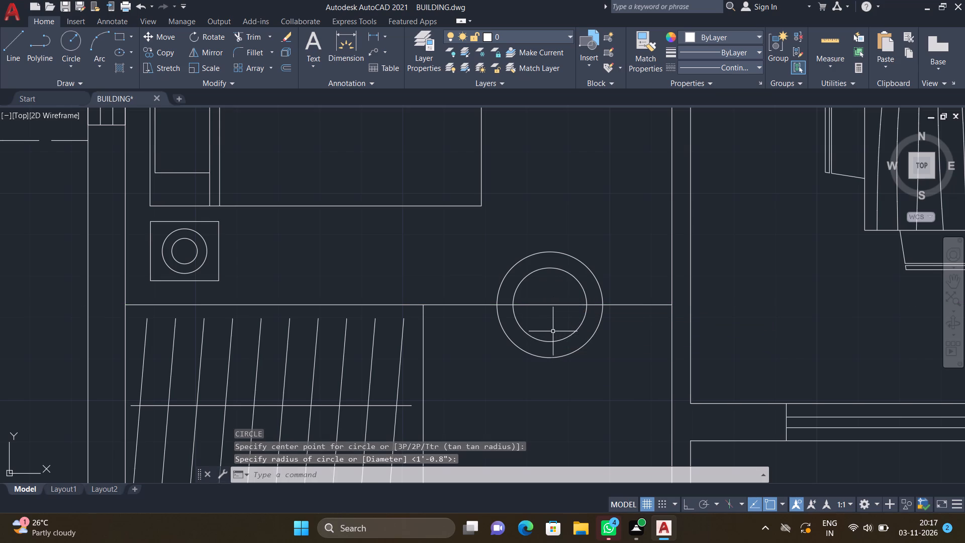
Trim away the lower halves of both concentric circles below the wardrobe front line, leaving two semicircular arcs in the M.BEDROOM.
type("TR")
key("Return")
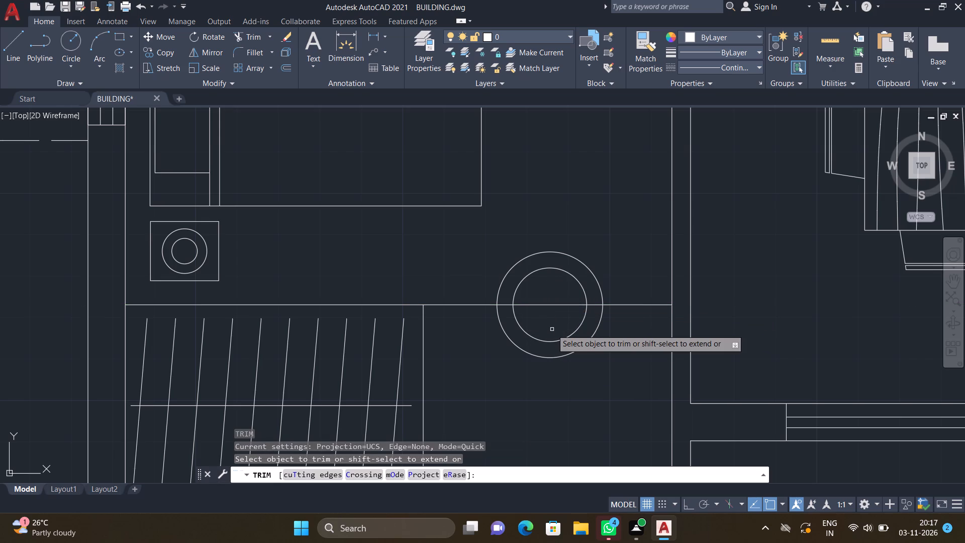
left_click_drag(540, 328, 560, 360)
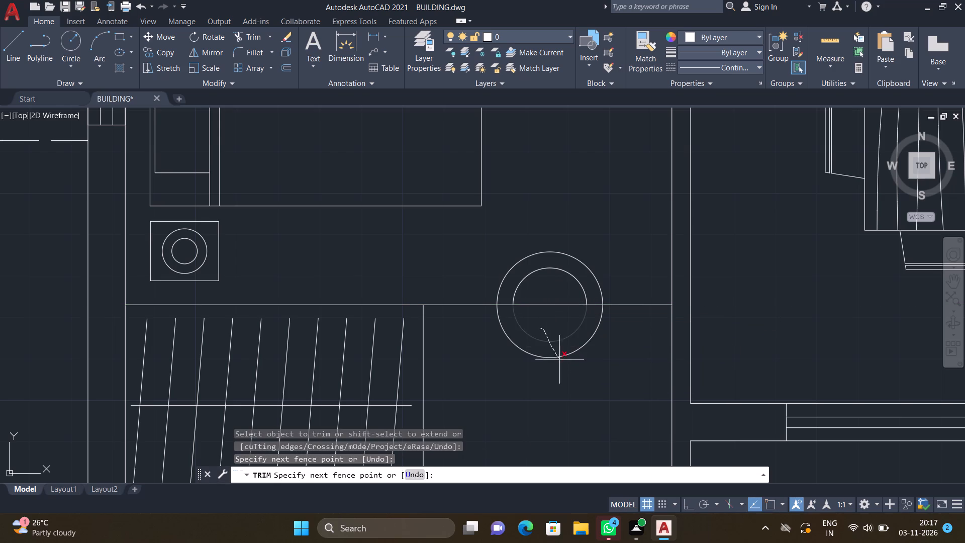
left_click_drag(560, 360, 565, 374)
key("Return")
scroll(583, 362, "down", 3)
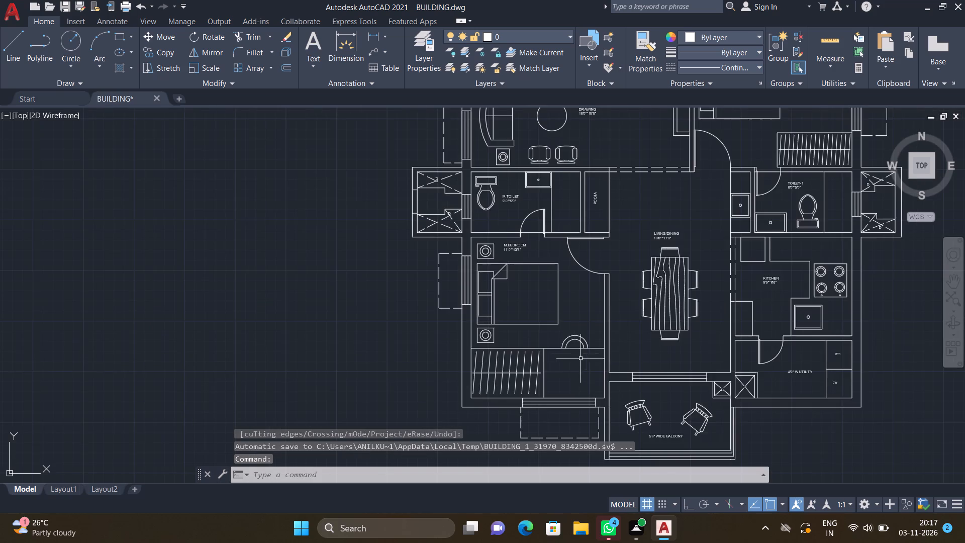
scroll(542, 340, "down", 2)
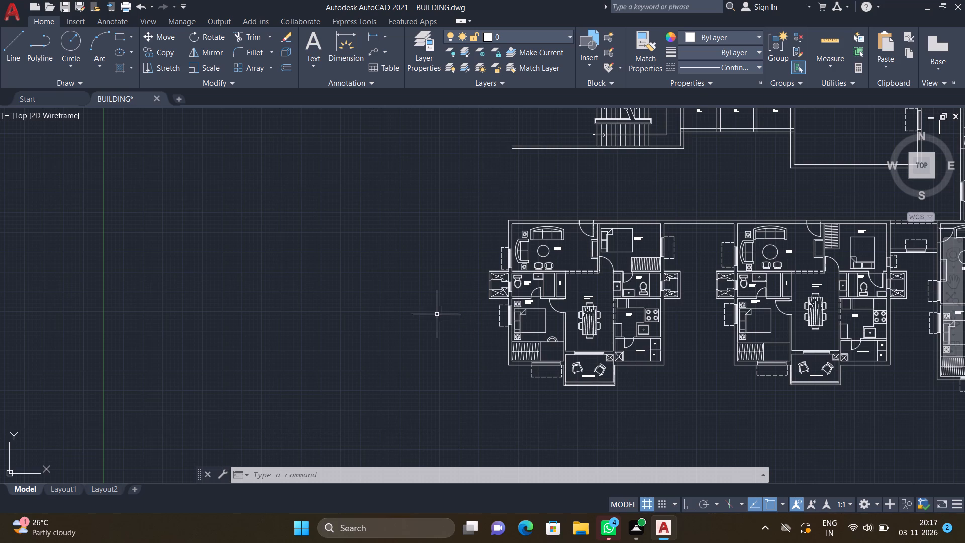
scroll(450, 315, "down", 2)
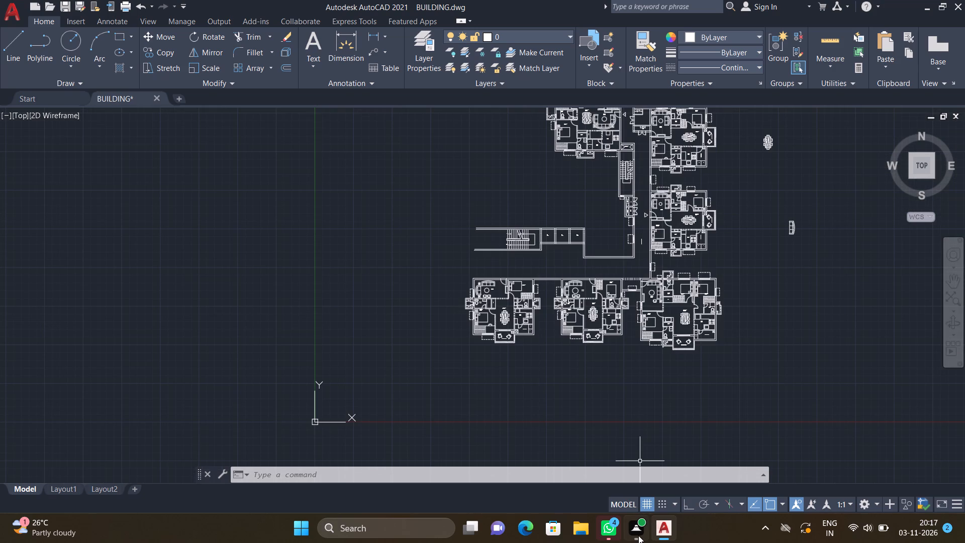
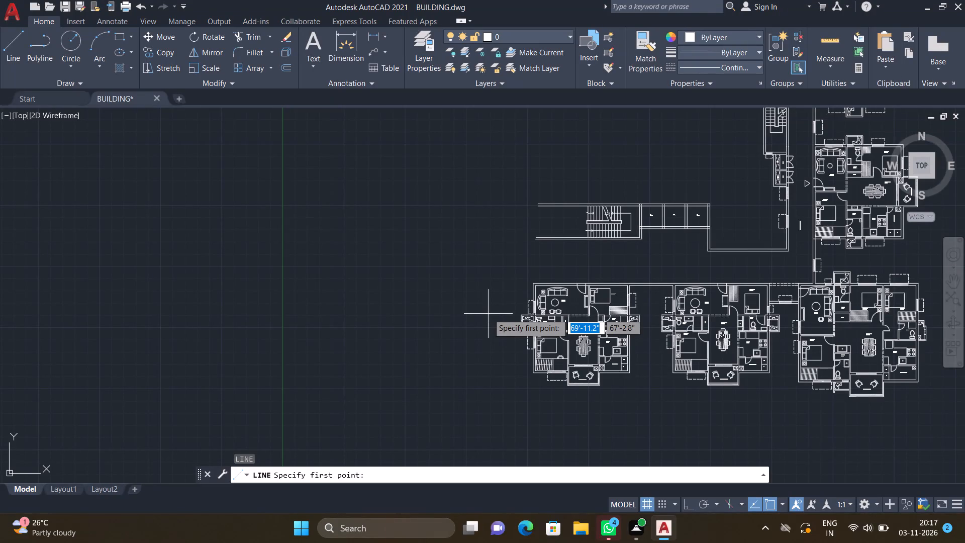
Draw a horizontal line about 90' long west from the leftmost flat's upper outer wall corner, extending its top wall line.
scroll(526, 282, "up", 2)
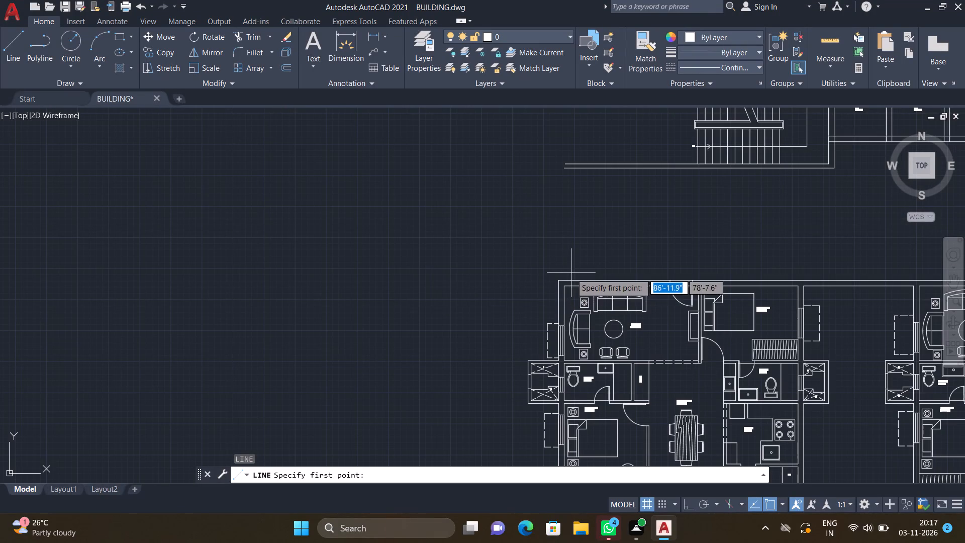
left_click(562, 281)
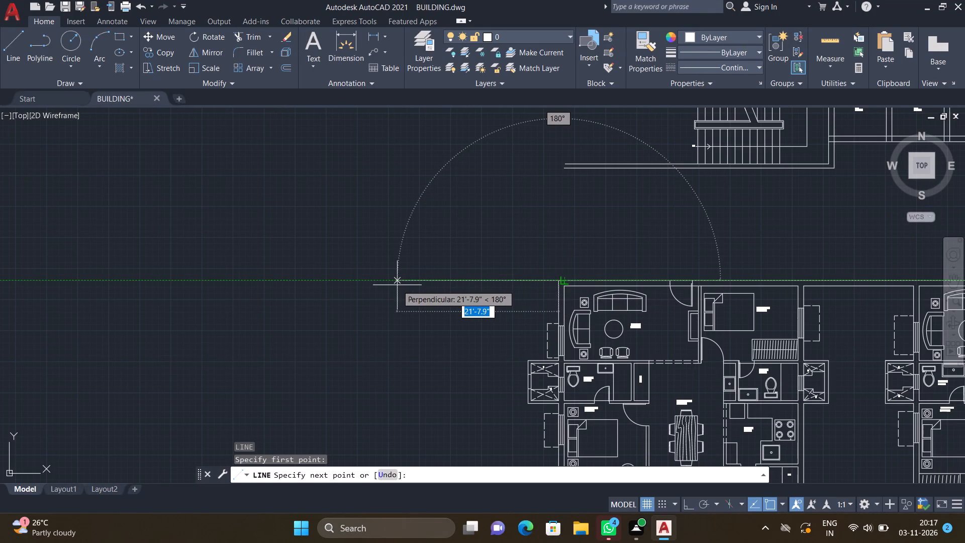
key("F8")
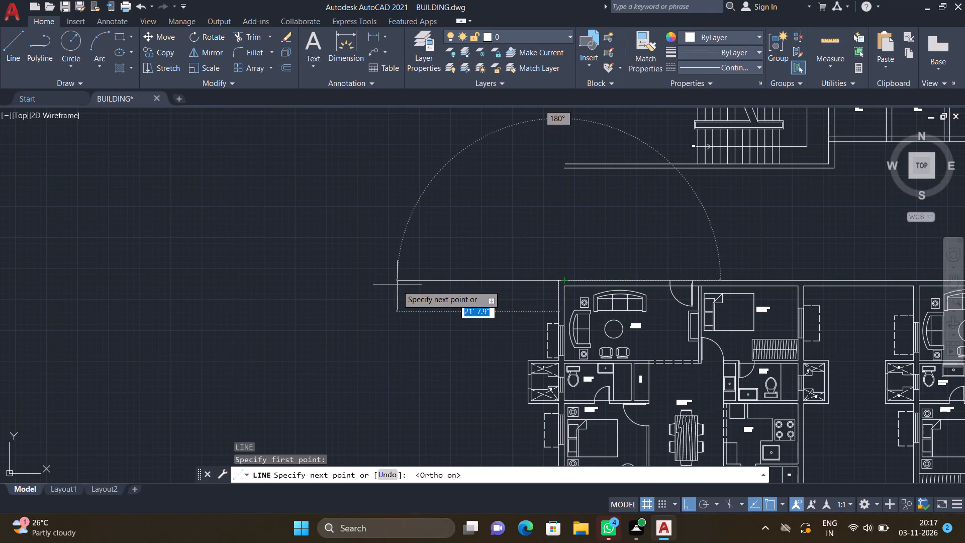
scroll(397, 286, "down", 3)
scroll(323, 290, "up", 2)
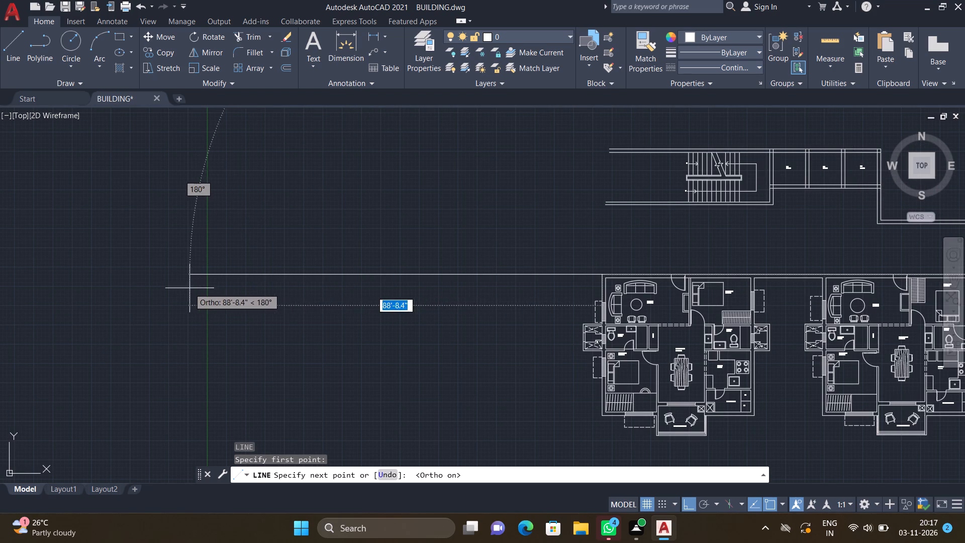
left_click(174, 281)
key("Return")
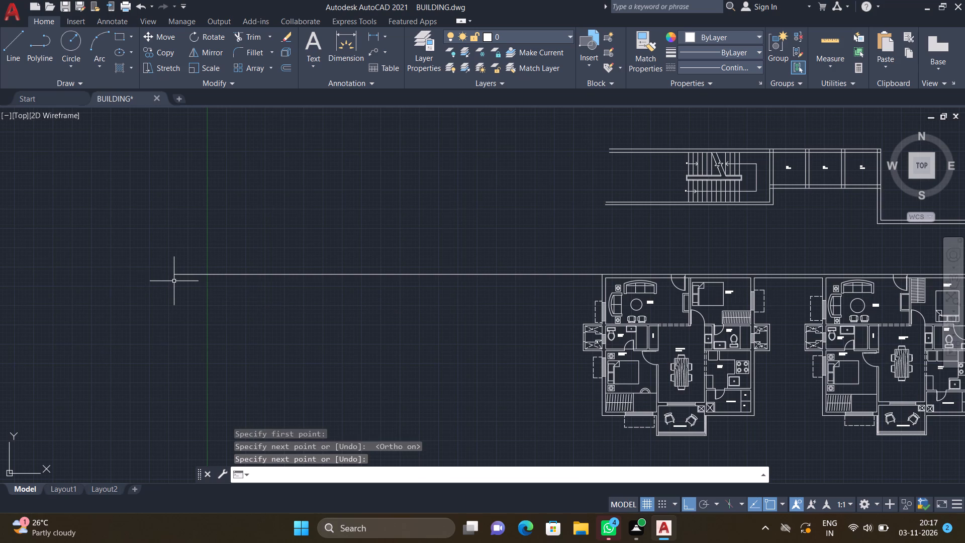
scroll(168, 285, "down", 4)
scroll(207, 291, "up", 2)
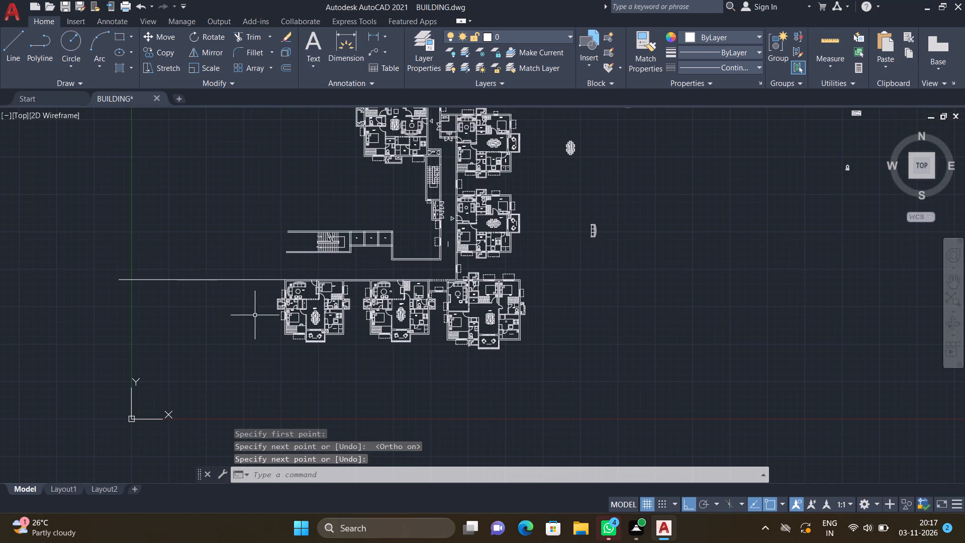
scroll(271, 301, "up", 2)
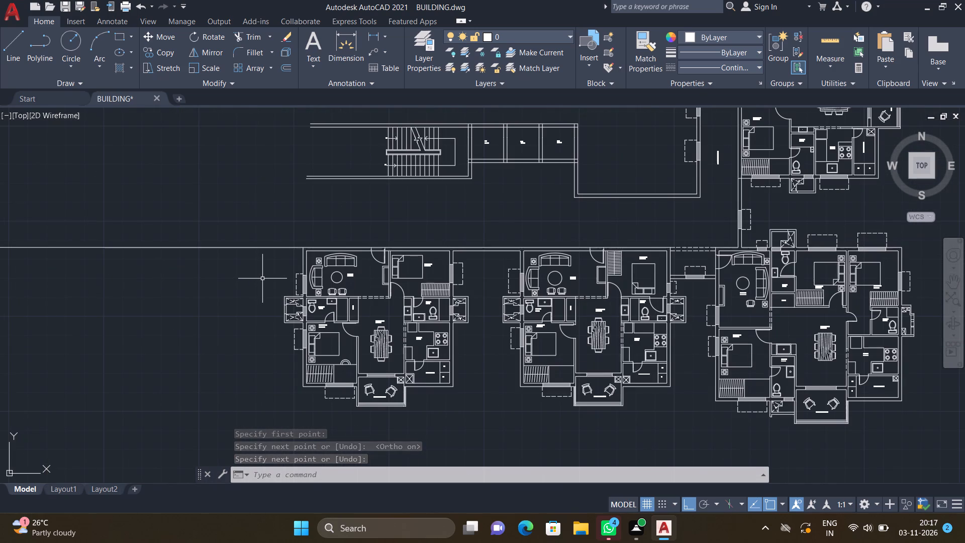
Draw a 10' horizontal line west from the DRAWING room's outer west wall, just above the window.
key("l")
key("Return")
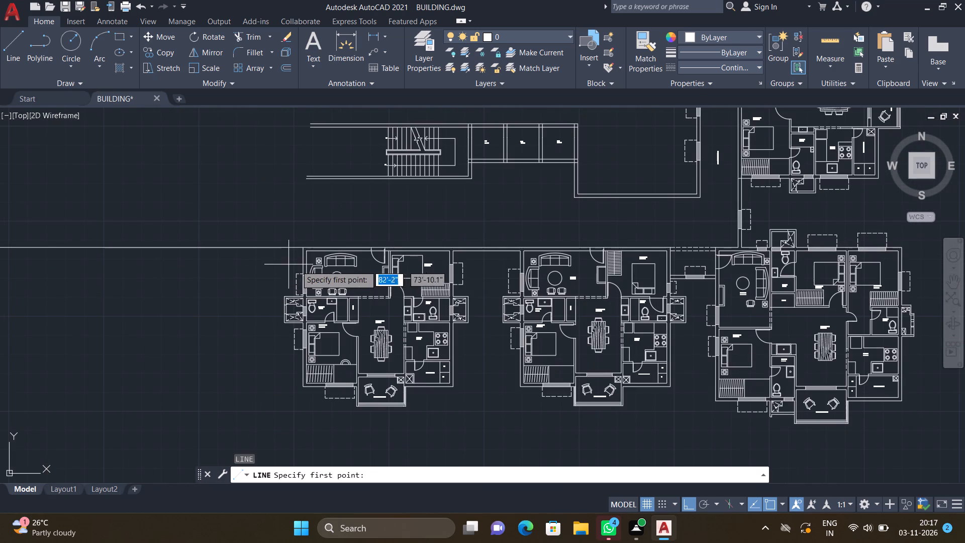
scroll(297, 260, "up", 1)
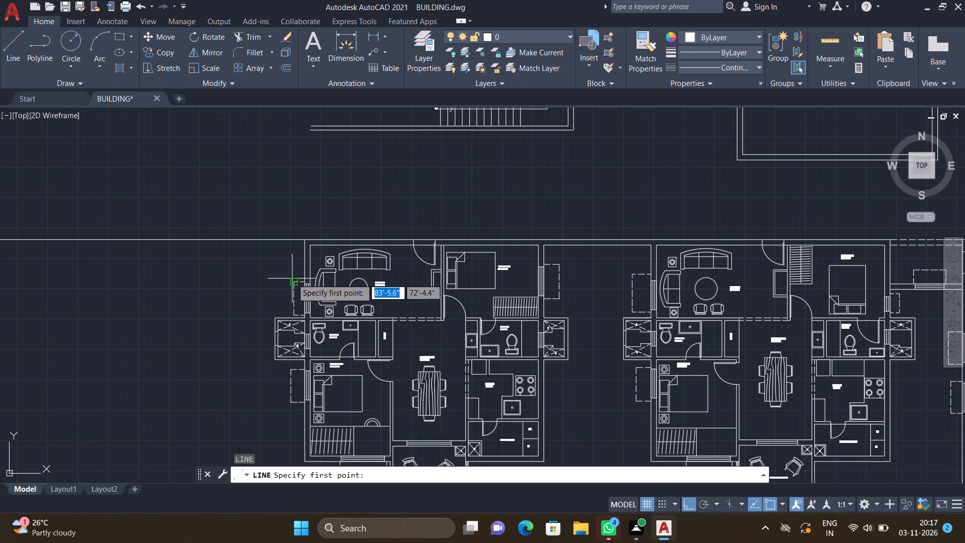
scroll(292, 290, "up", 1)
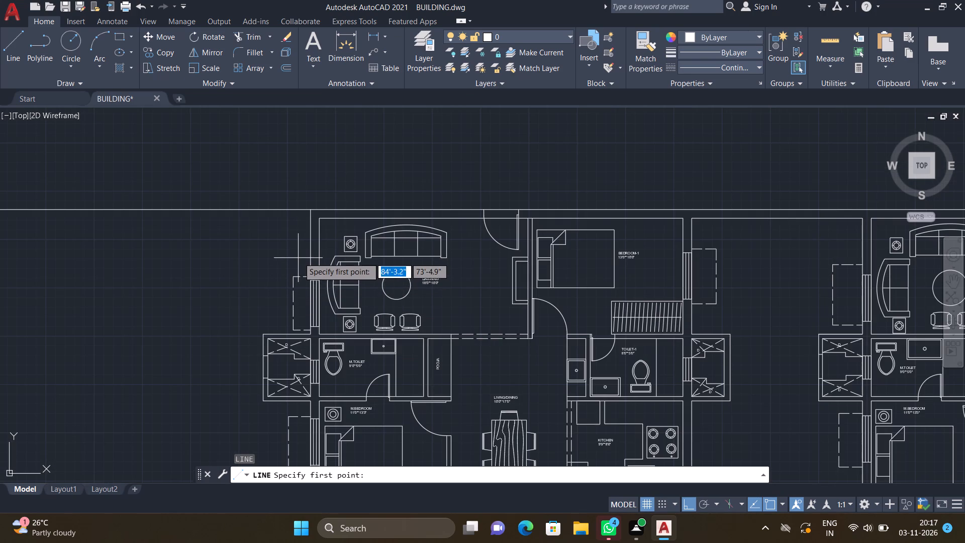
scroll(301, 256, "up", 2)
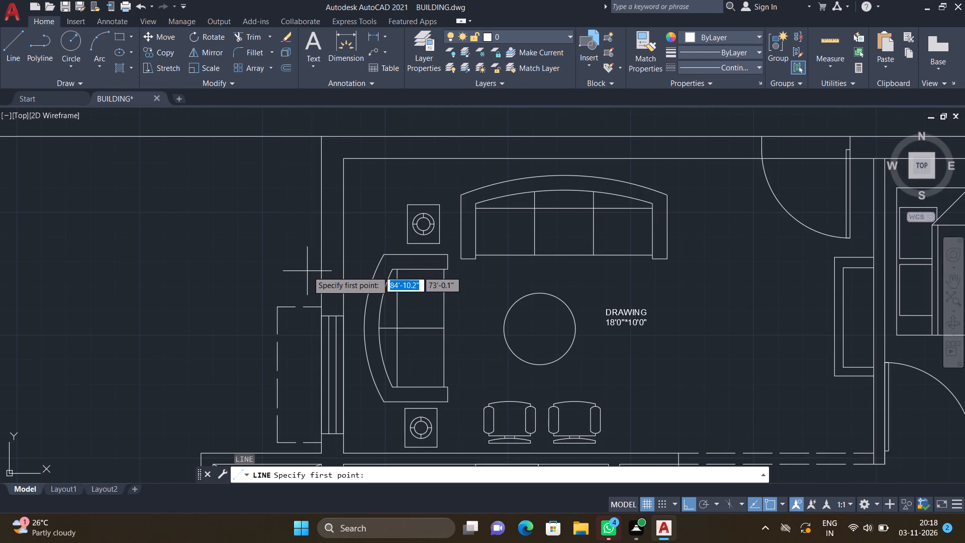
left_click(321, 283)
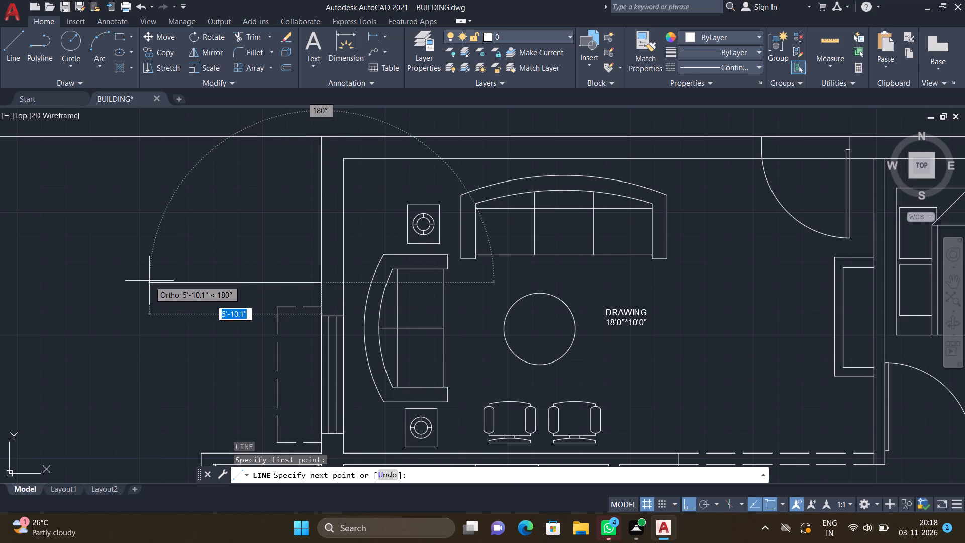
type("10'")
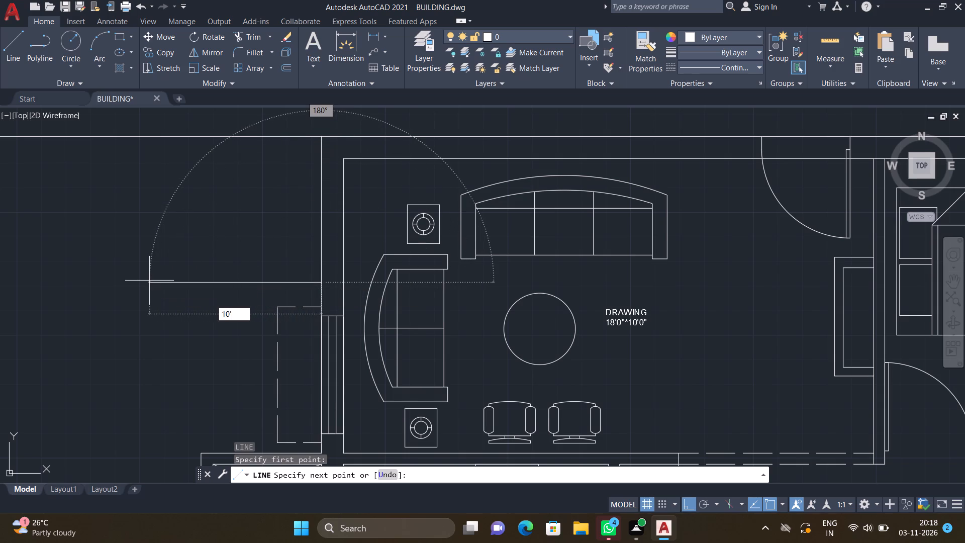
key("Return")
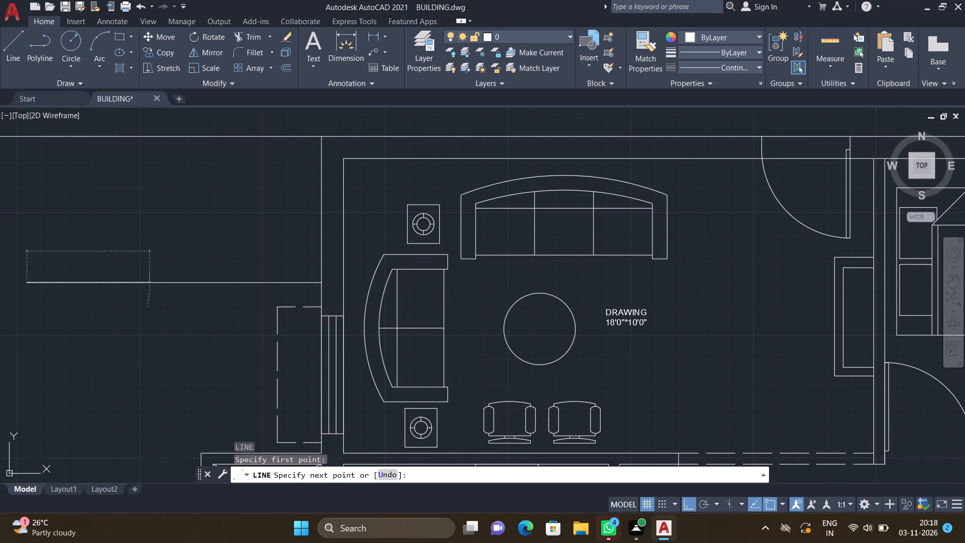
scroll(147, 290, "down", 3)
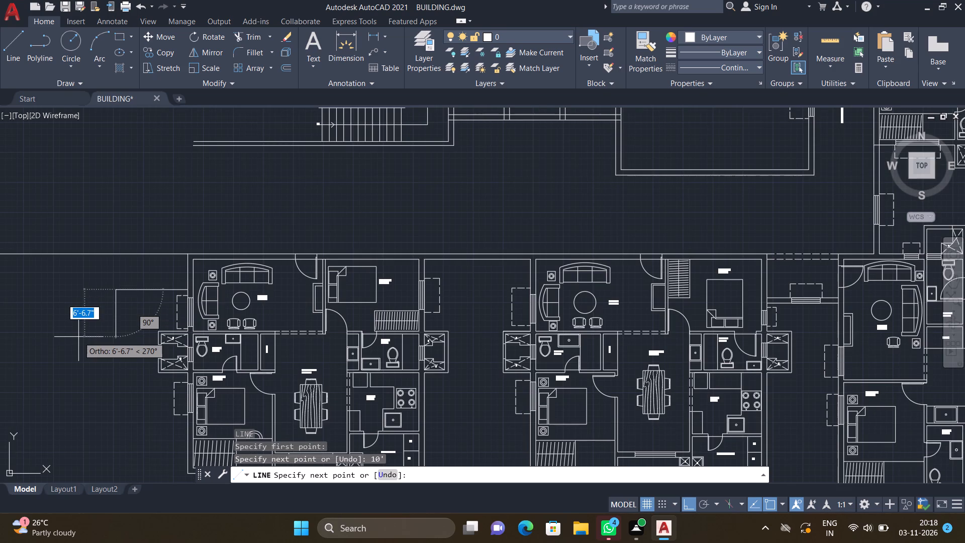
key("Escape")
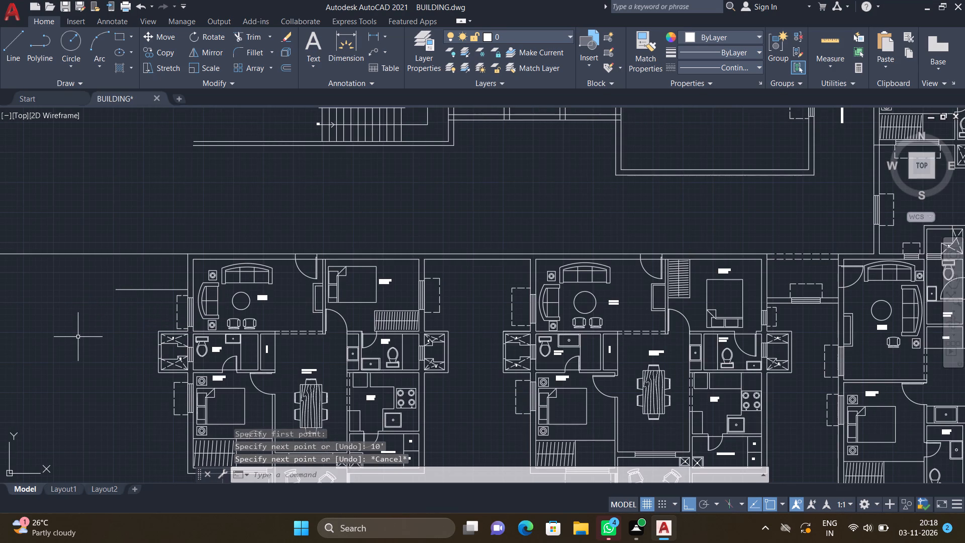
Measure the length of the horizontal line west of the DRAWING room with a linear dimension, without placing it.
scroll(133, 286, "up", 2)
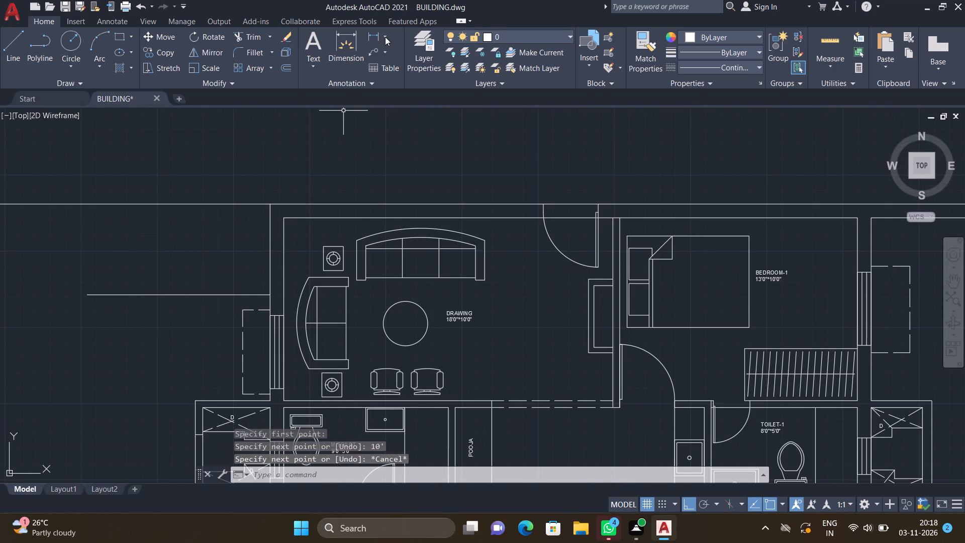
left_click(385, 37)
left_click(396, 55)
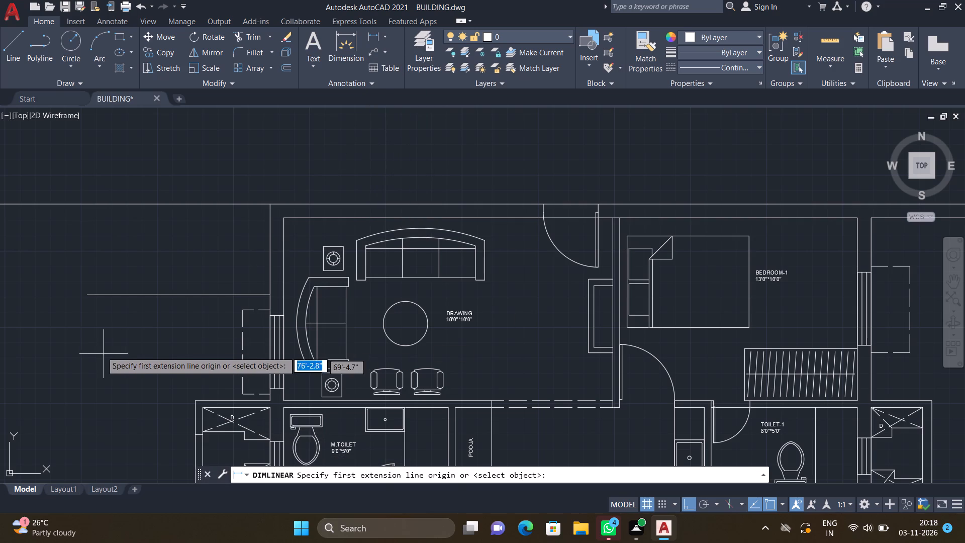
scroll(84, 309, "up", 2)
left_click_drag(86, 273, 89, 274)
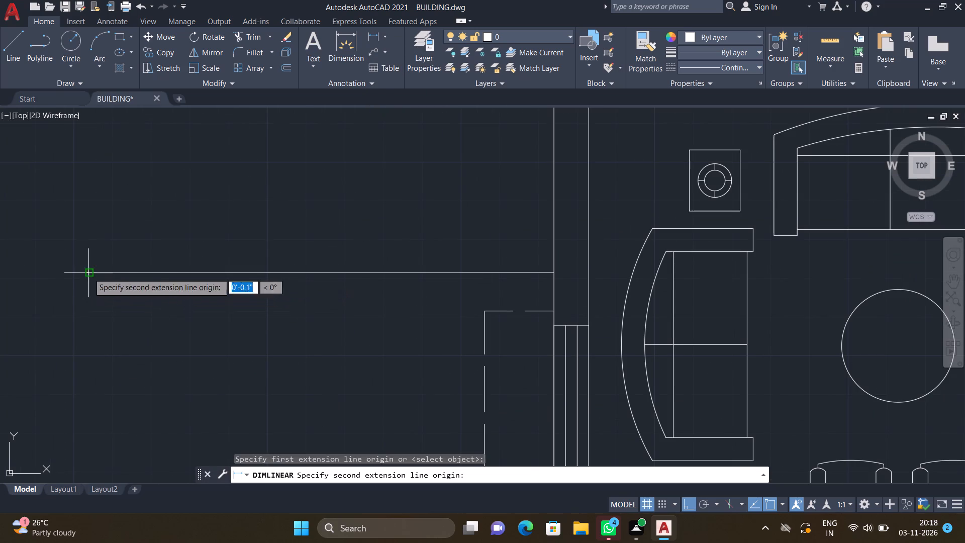
left_click_drag(89, 274, 90, 275)
left_click(554, 275)
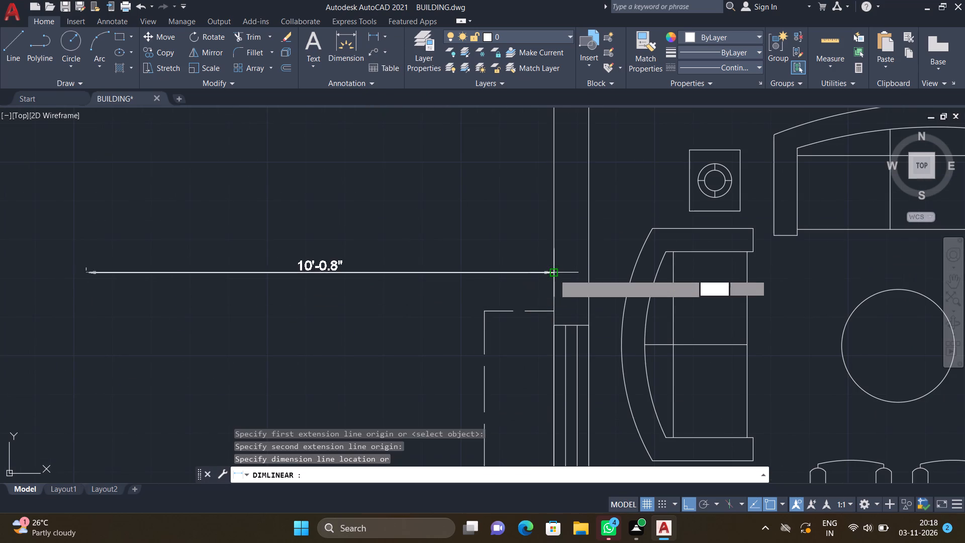
key("Escape")
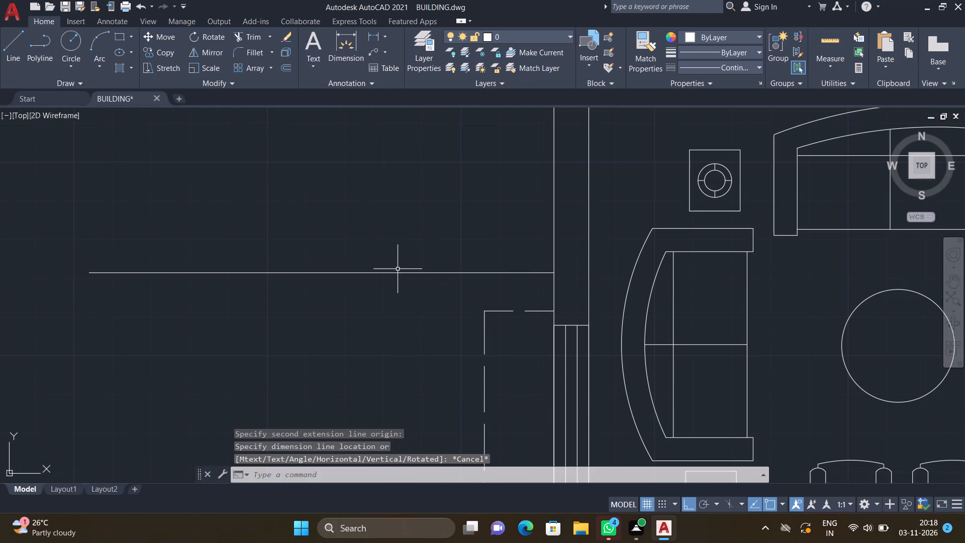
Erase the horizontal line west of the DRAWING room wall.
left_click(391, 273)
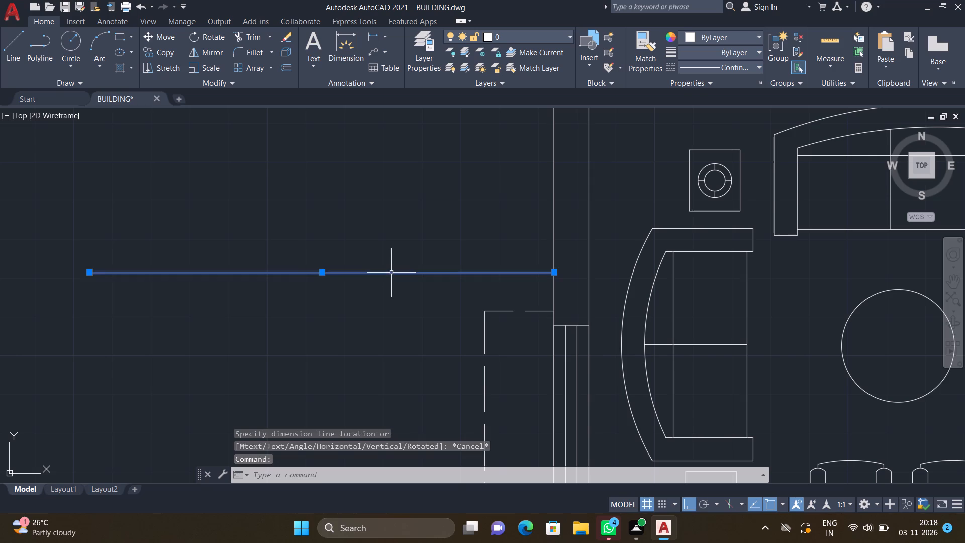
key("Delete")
Draw a 10' horizontal line west from the DRAWING room's outer west wall, just above the window.
key("l")
key("Return")
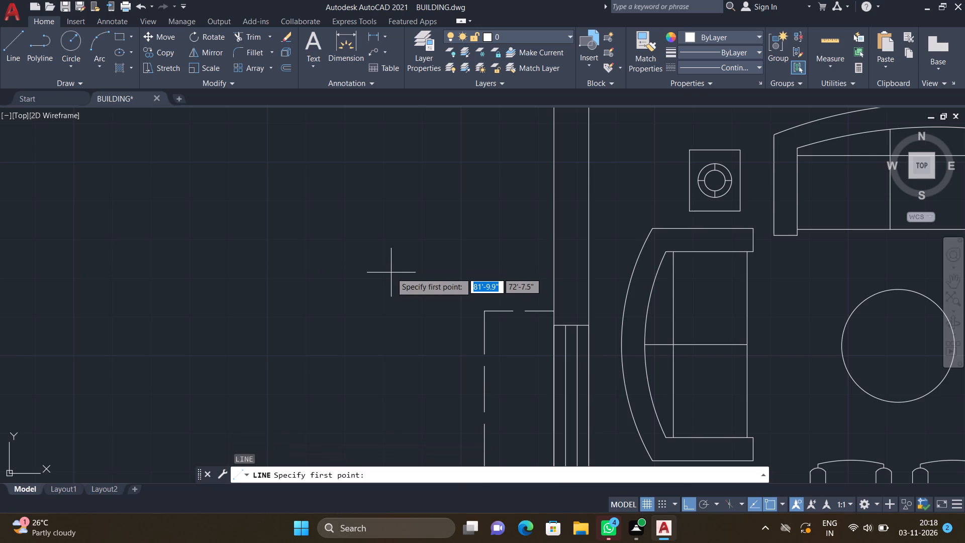
left_click(554, 274)
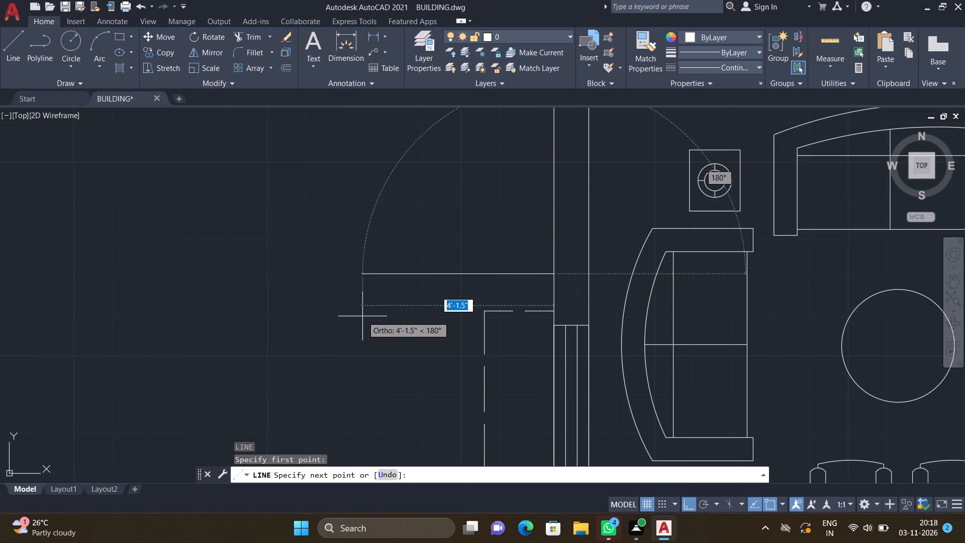
type("10'")
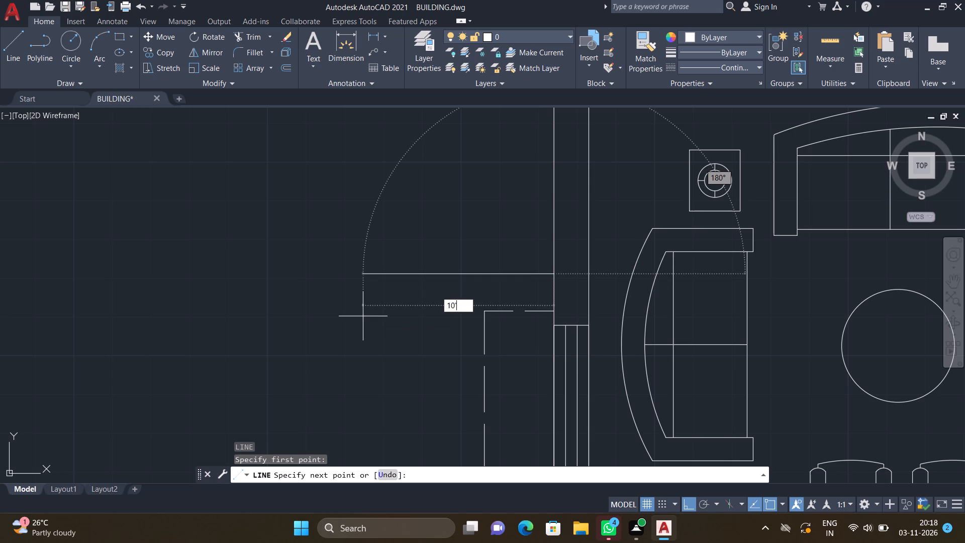
key("Return")
scroll(296, 323, "down", 1)
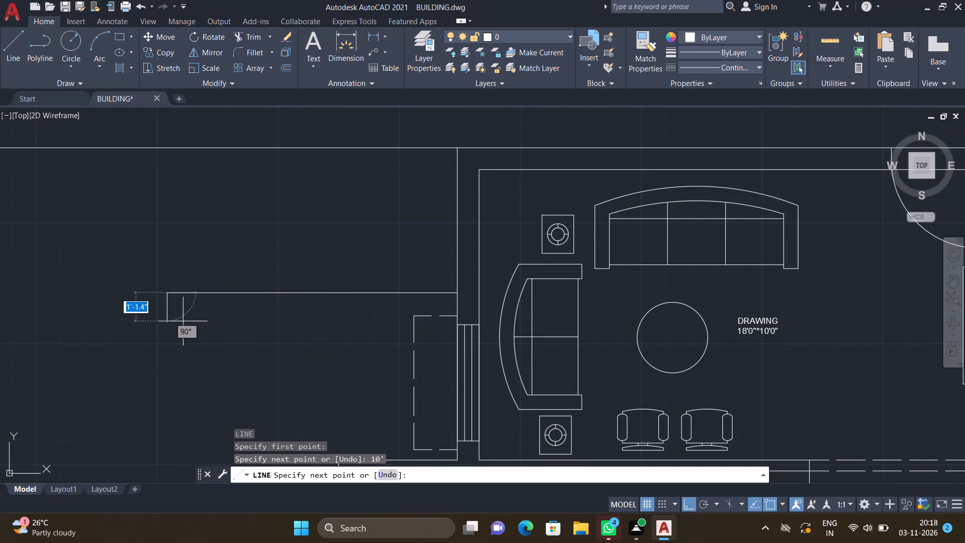
key("Escape")
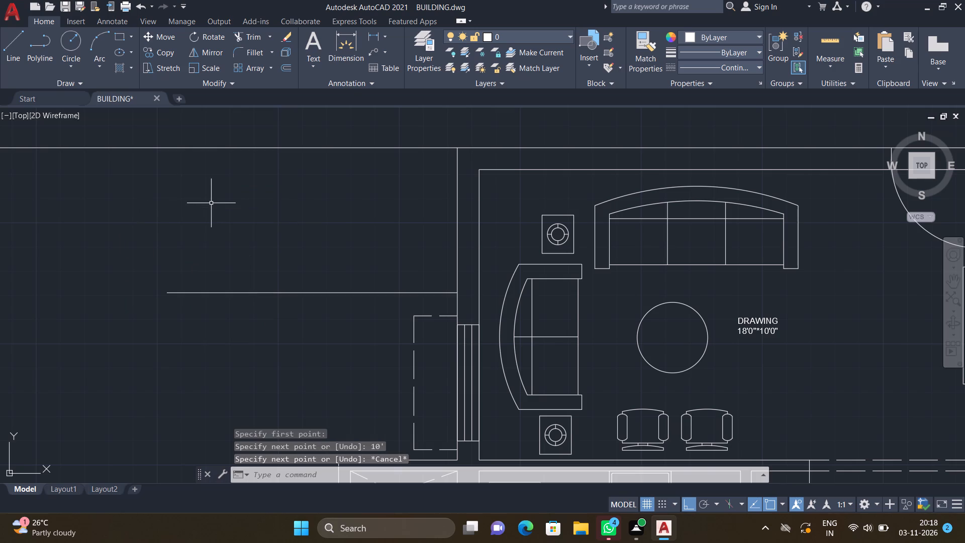
Measure the length of the redrawn line west of the DRAWING room with a linear dimension, without placing it.
left_click(384, 34)
left_click(391, 54)
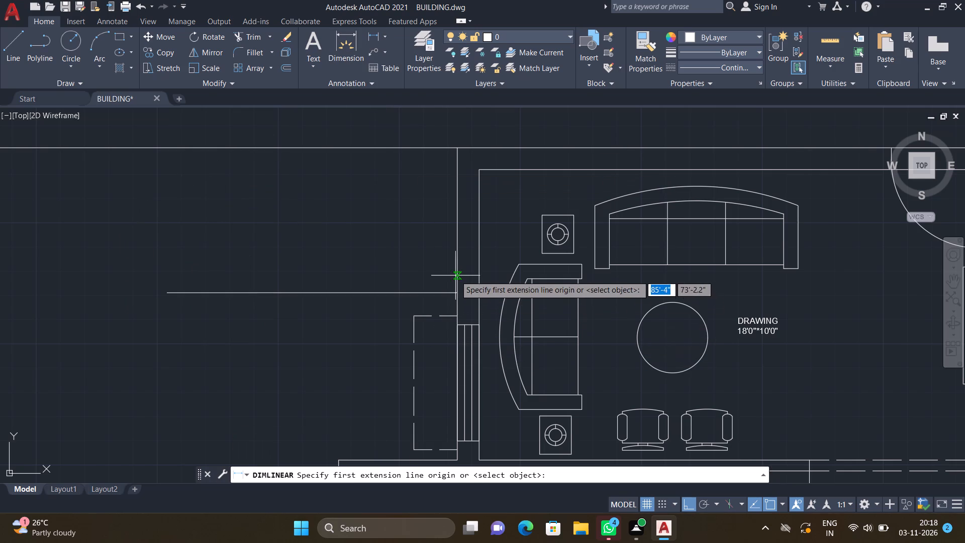
scroll(451, 289, "up", 1)
left_click(461, 294)
scroll(81, 308, "down", 2)
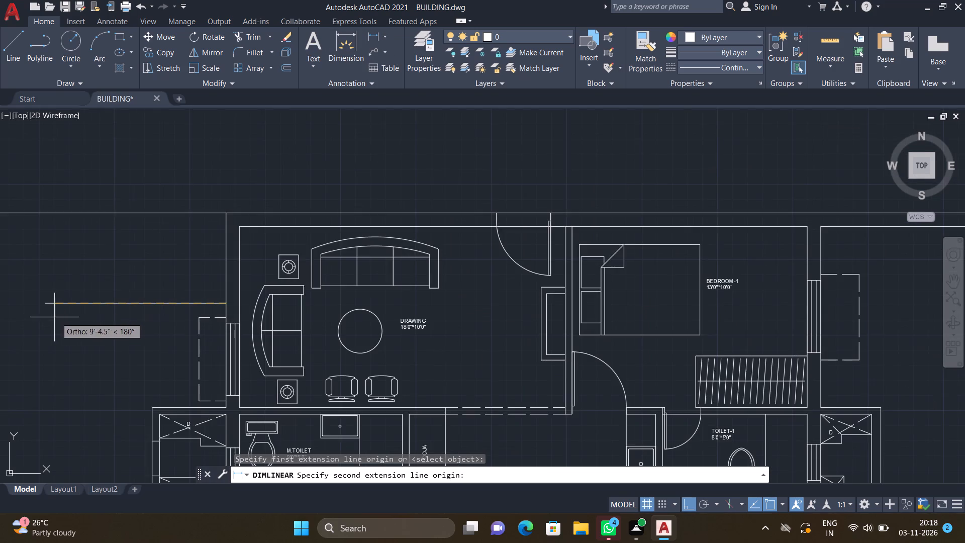
scroll(40, 304, "up", 2)
left_click(50, 302)
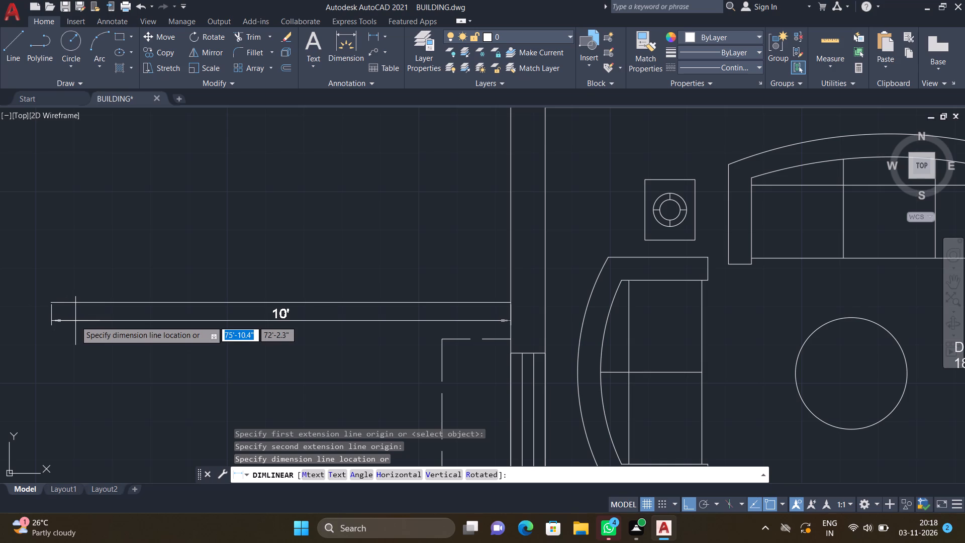
key("Escape")
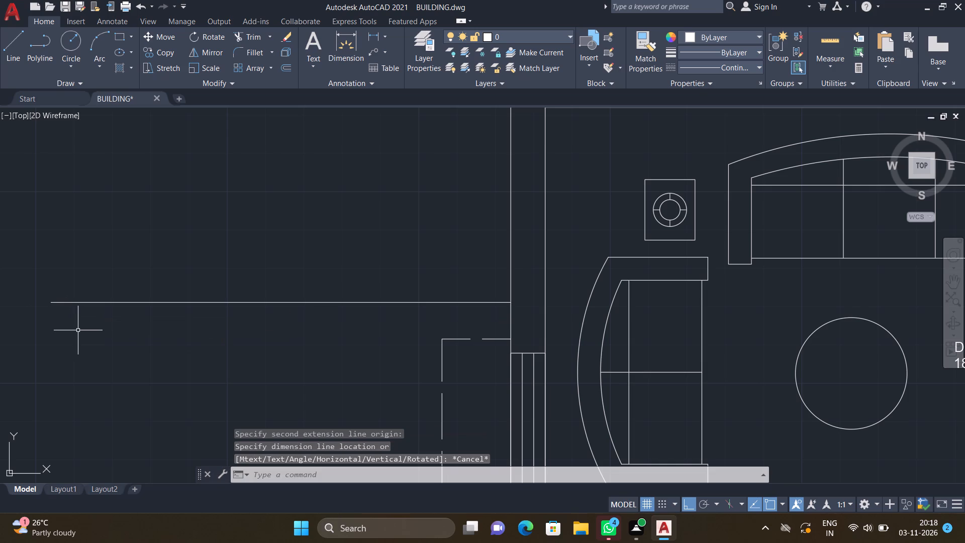
Offset the 10' horizontal line west of the DRAWING room 9" to the south.
scroll(81, 330, "down", 3)
scroll(90, 340, "up", 2)
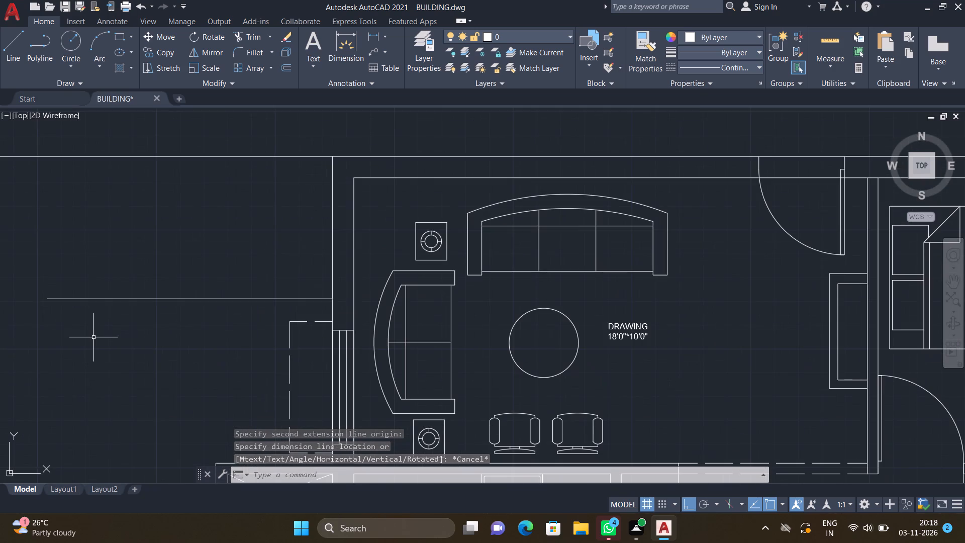
key("o")
key("Return")
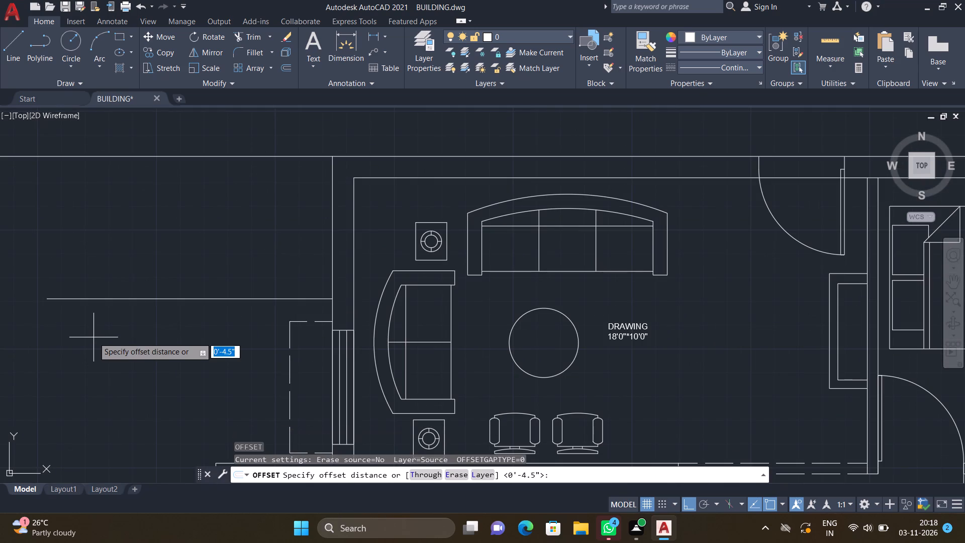
type("9\"")
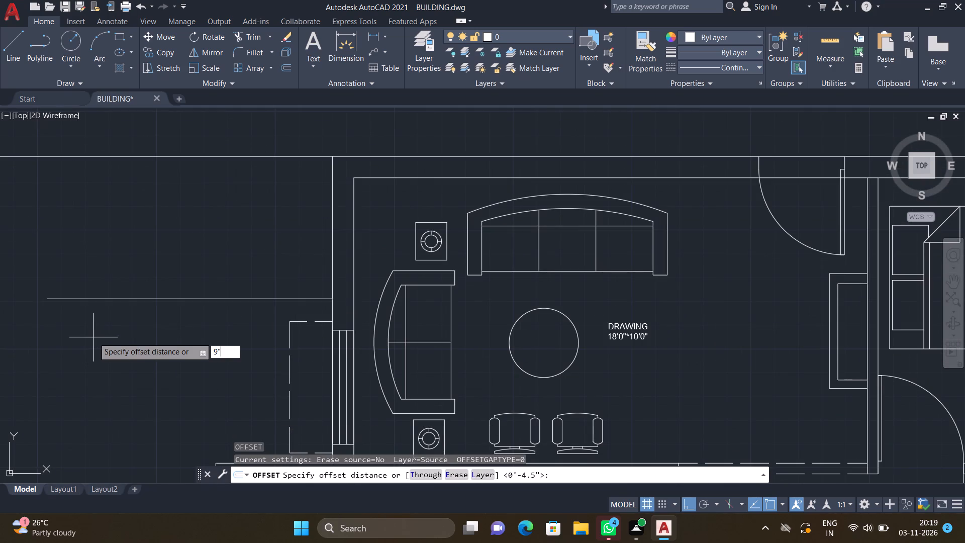
key("Return")
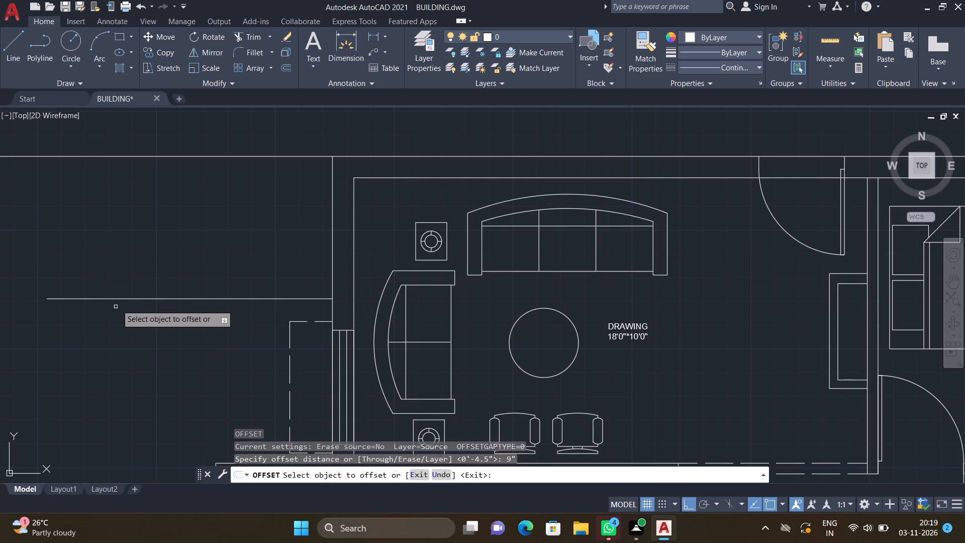
left_click_drag(117, 299, 120, 306)
left_click(126, 332)
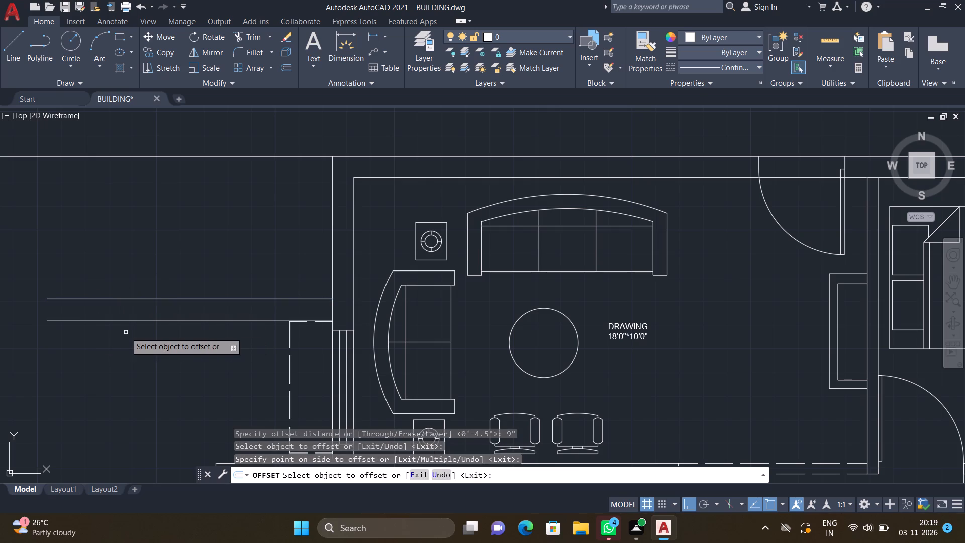
key("Return")
Draw a horizontal line about 80' long west from the DRAWING room's inner northwest corner as the top wall's inner face.
scroll(95, 288, "down", 2)
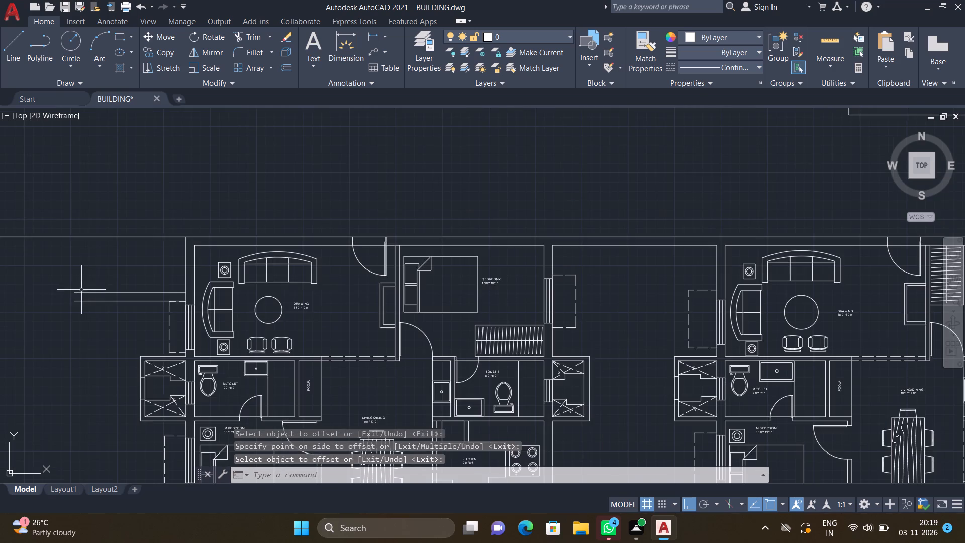
scroll(56, 302, "down", 3)
scroll(22, 322, "up", 3)
middle_click_drag(24, 315, 111, 290)
scroll(130, 285, "down", 3)
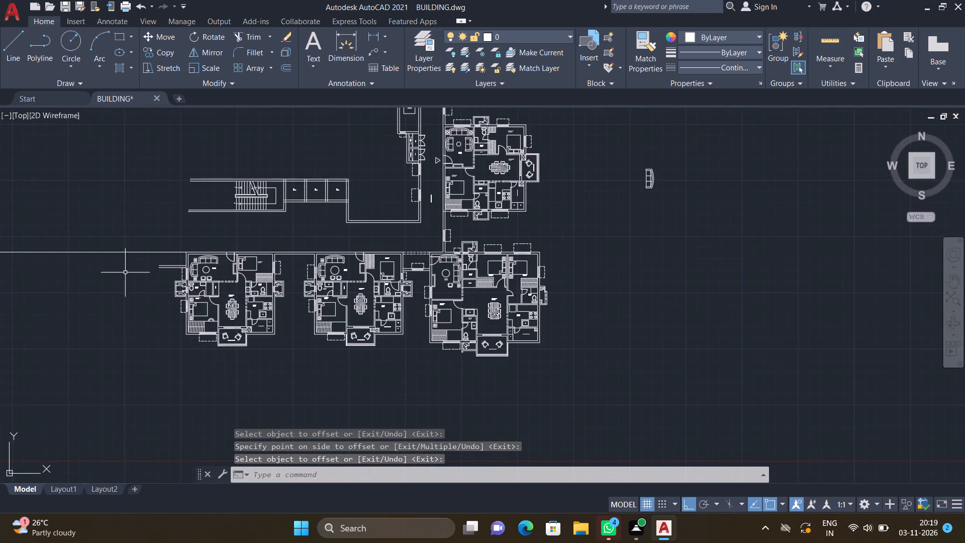
scroll(126, 265, "up", 2)
scroll(182, 250, "up", 2)
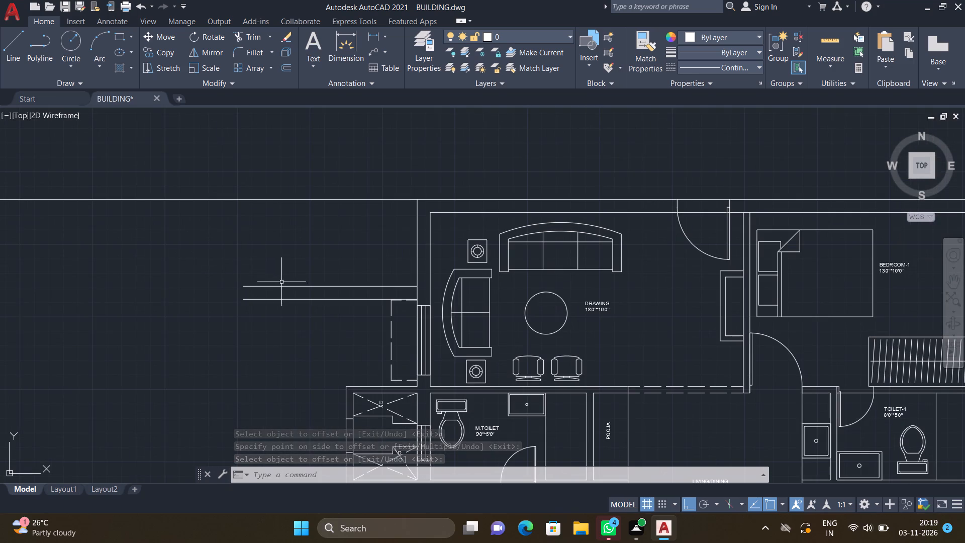
scroll(292, 297, "up", 2)
scroll(234, 345, "down", 2)
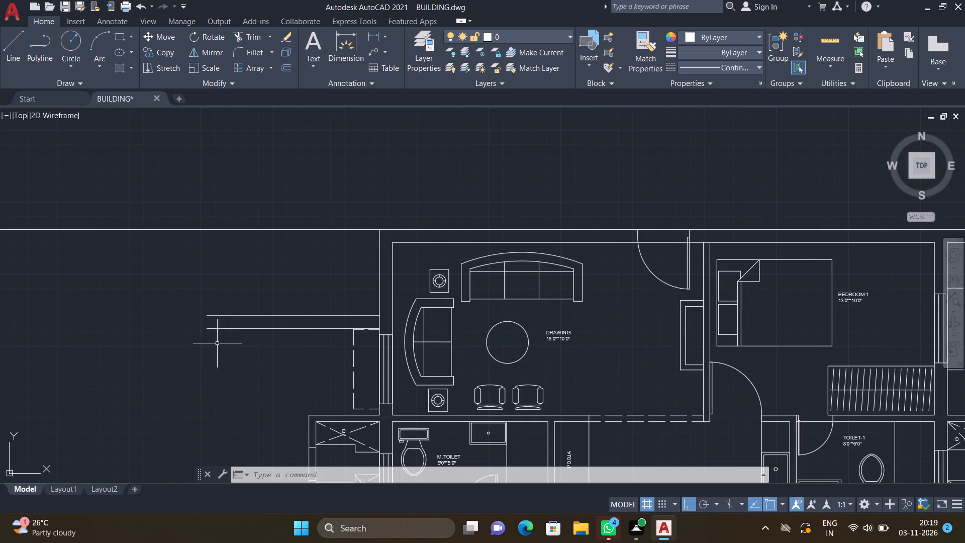
scroll(202, 332, "down", 2)
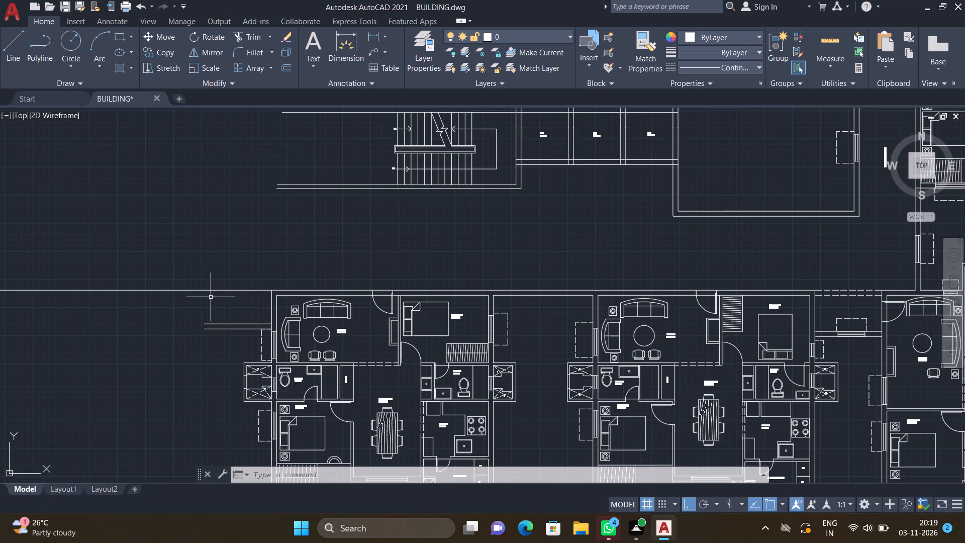
scroll(240, 297, "up", 2)
key("l")
key("Return")
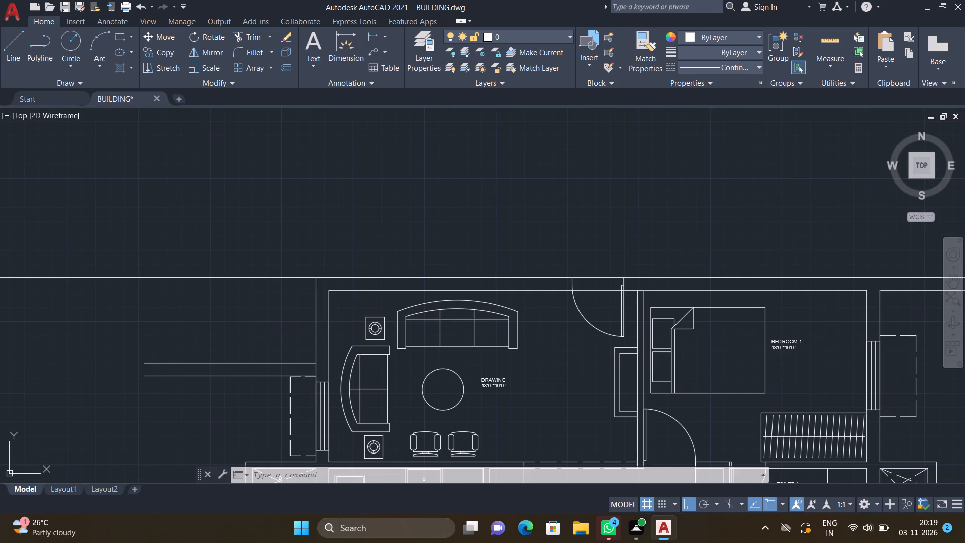
left_click(326, 290)
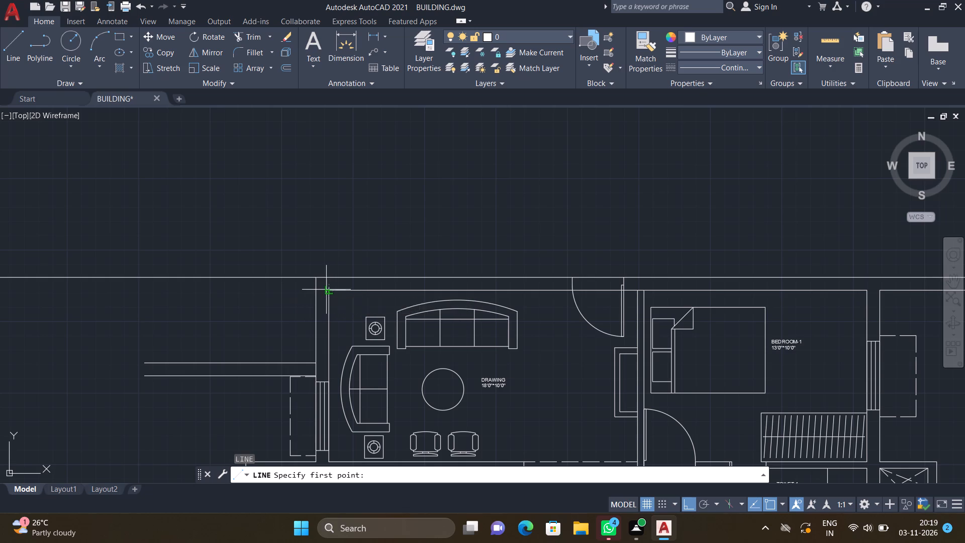
scroll(194, 311, "down", 5)
scroll(0, 331, "up", 3)
scroll(32, 309, "down", 3)
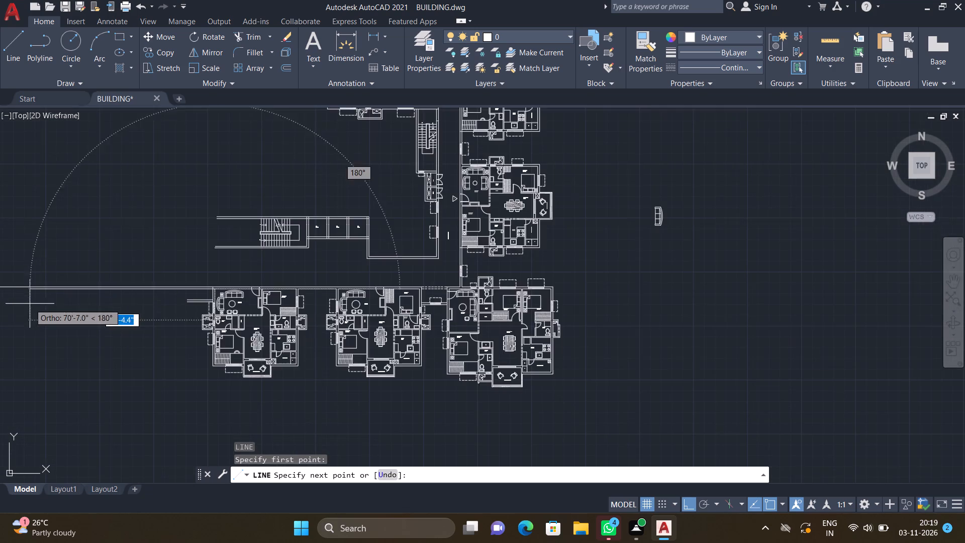
scroll(7, 293, "up", 3)
scroll(6, 285, "down", 2)
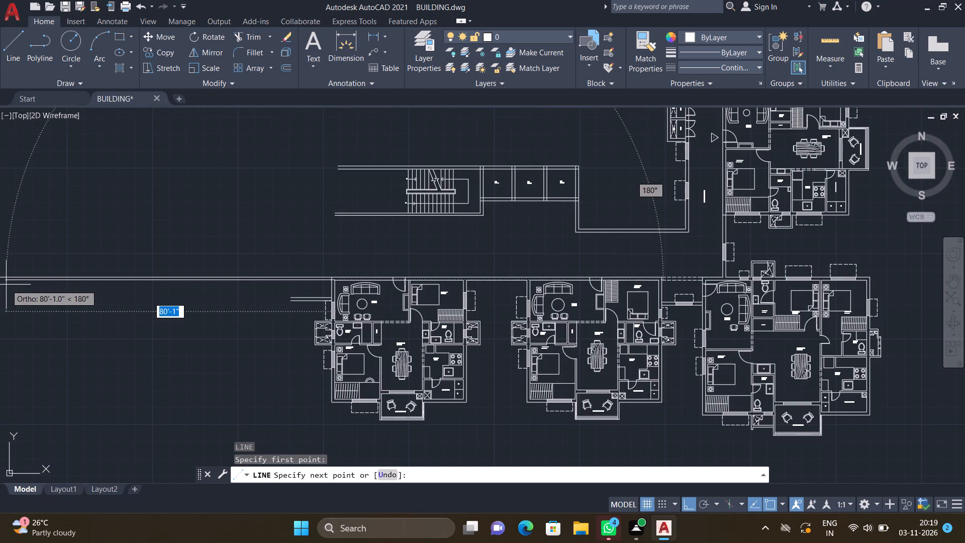
scroll(9, 286, "up", 4)
left_click(8, 257)
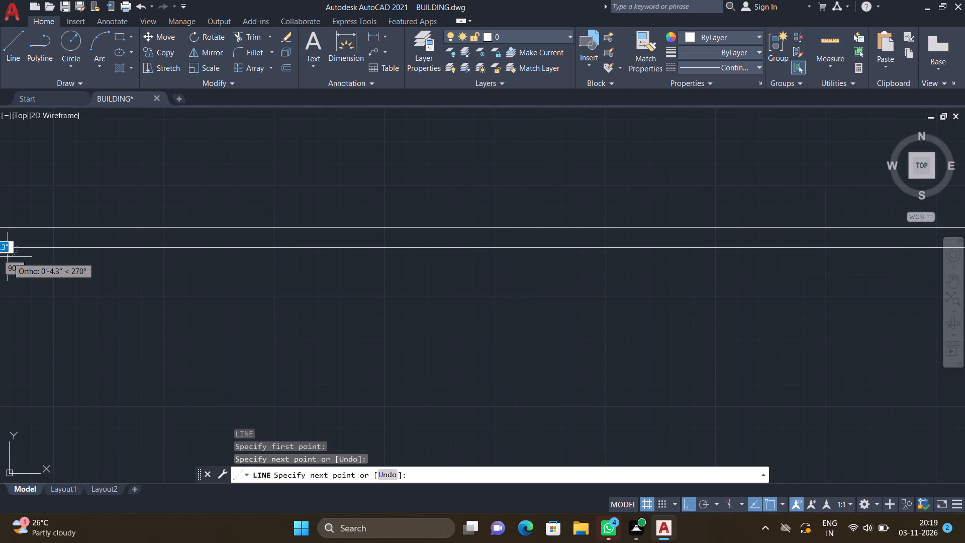
key("Return")
Draw a vertical line from the west end of the lower offset line north to the top wall's outer line.
scroll(52, 256, "down", 4)
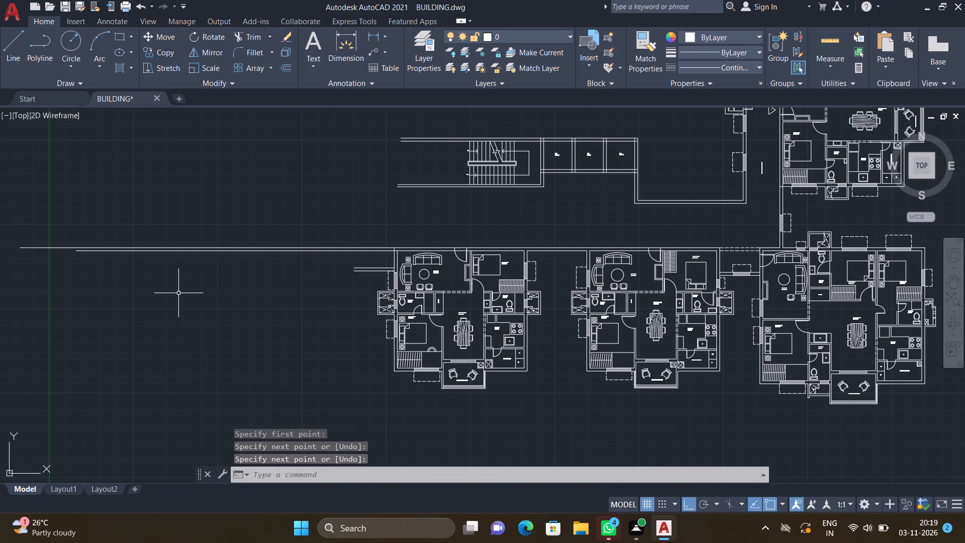
scroll(319, 254, "up", 2)
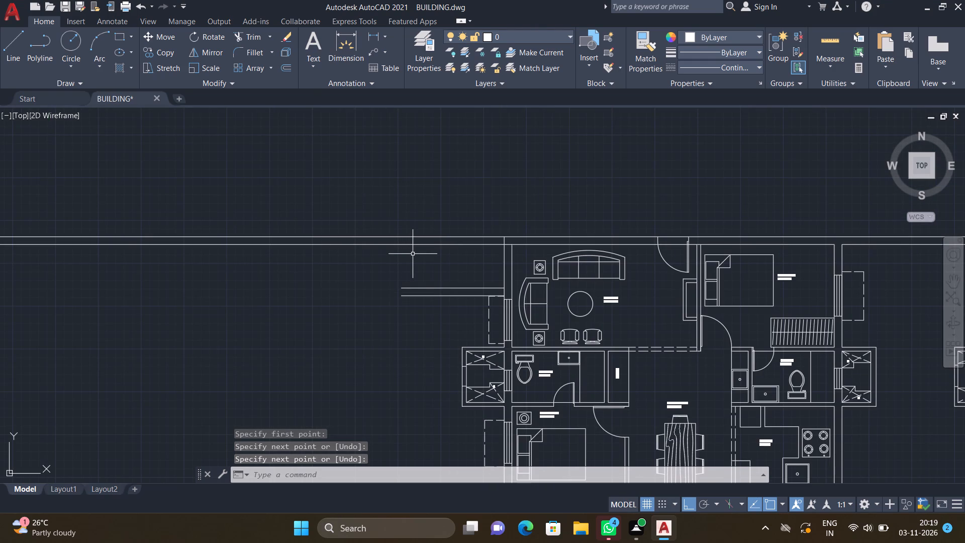
scroll(437, 271, "down", 2)
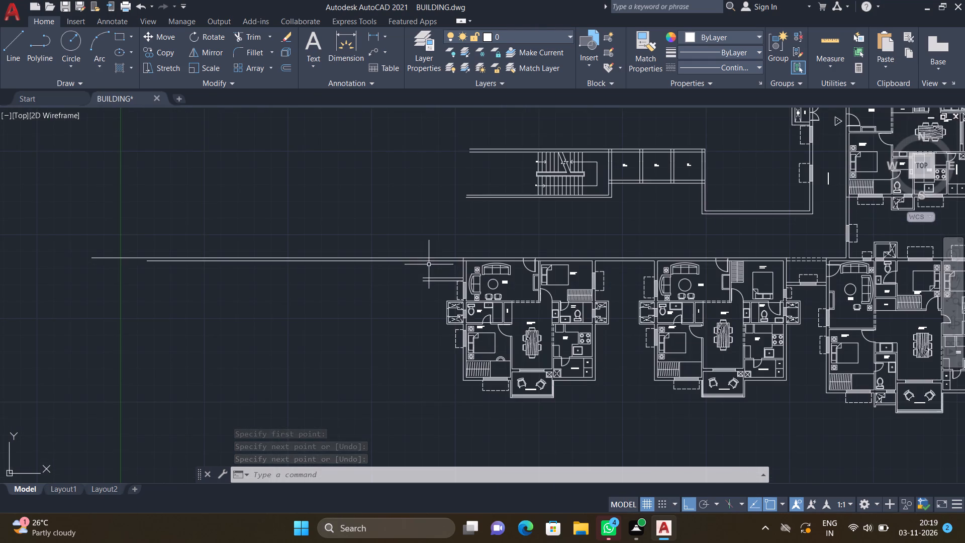
scroll(425, 261, "up", 2)
scroll(510, 255, "up", 2)
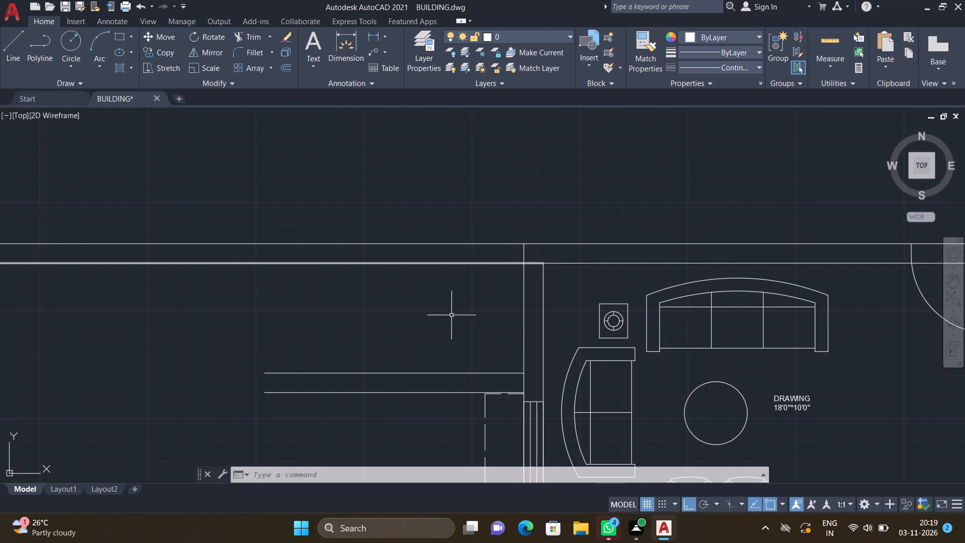
key("l")
key("Return")
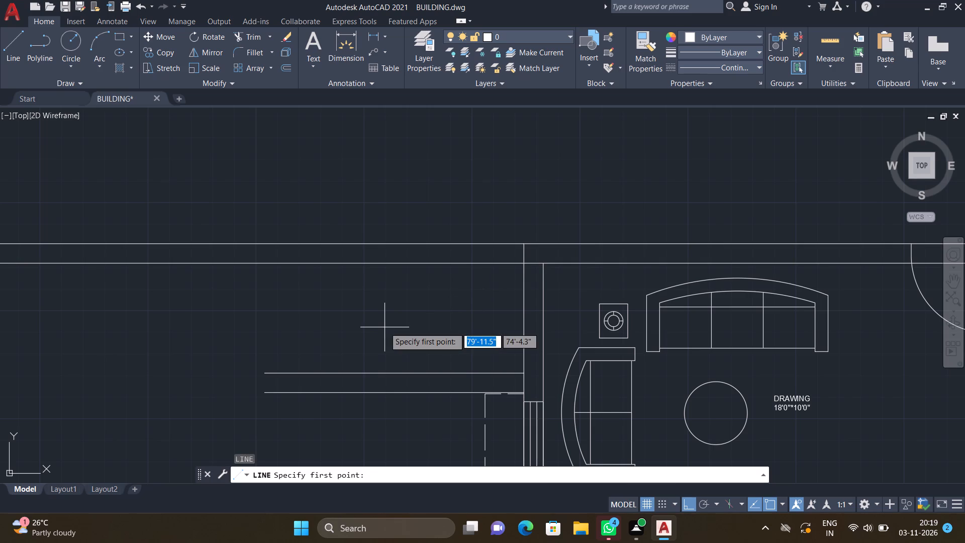
scroll(367, 328, "down", 2)
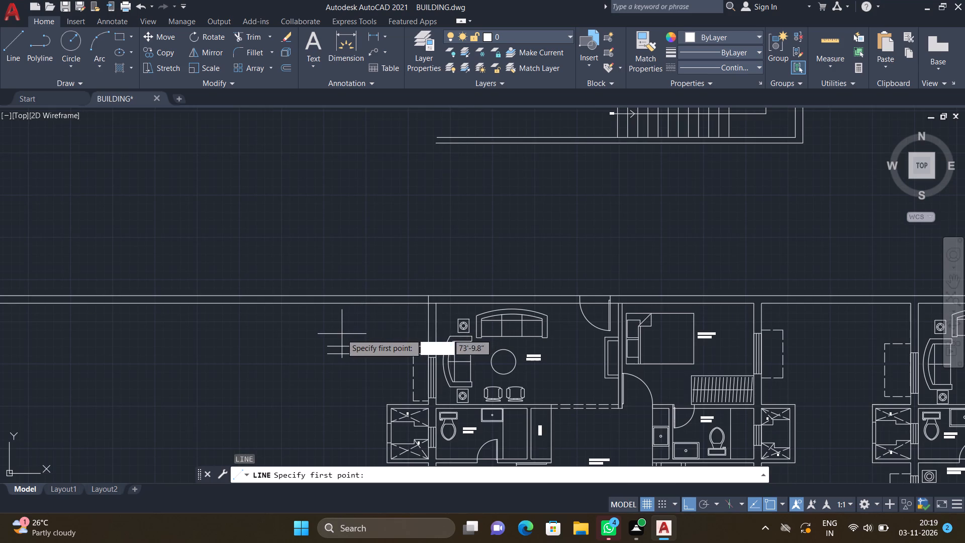
scroll(324, 324, "up", 2)
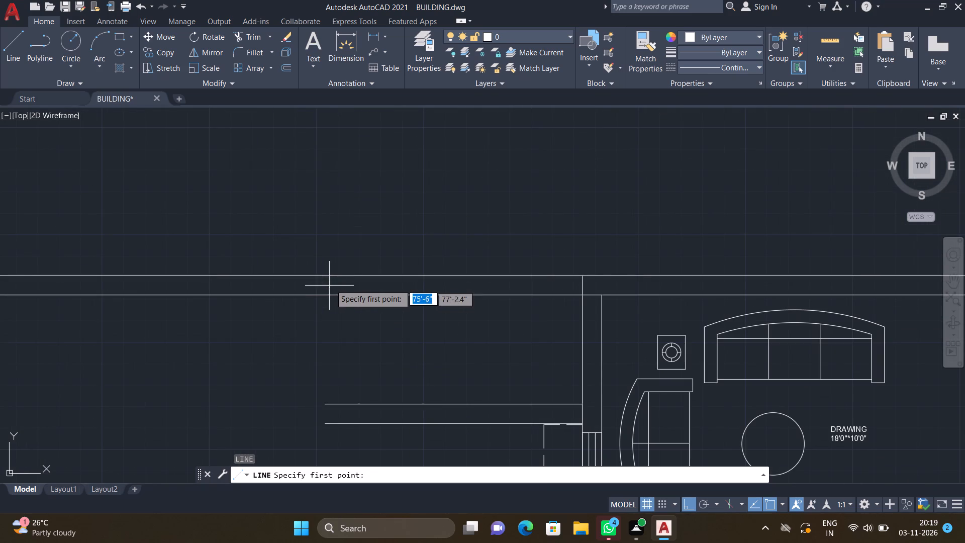
left_click(325, 422)
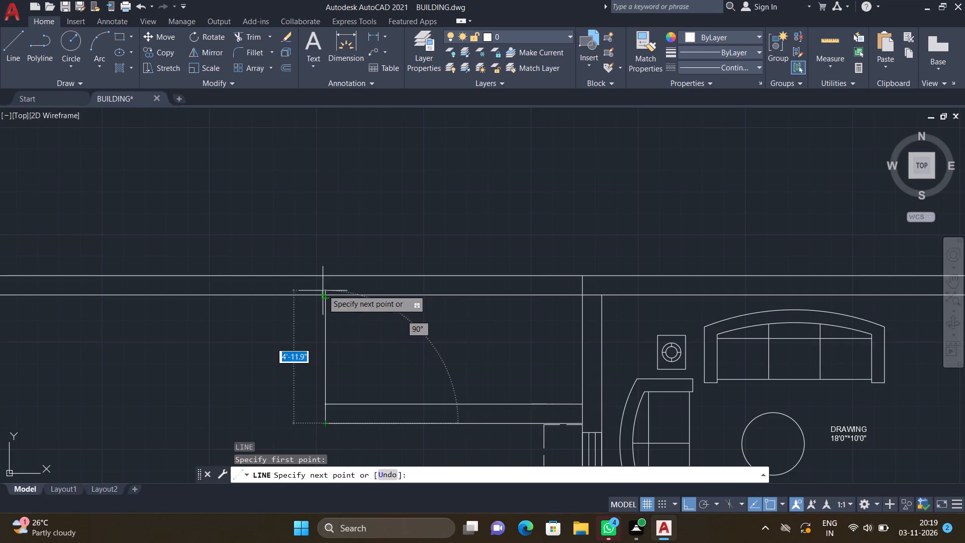
scroll(320, 286, "up", 2)
left_click(329, 259)
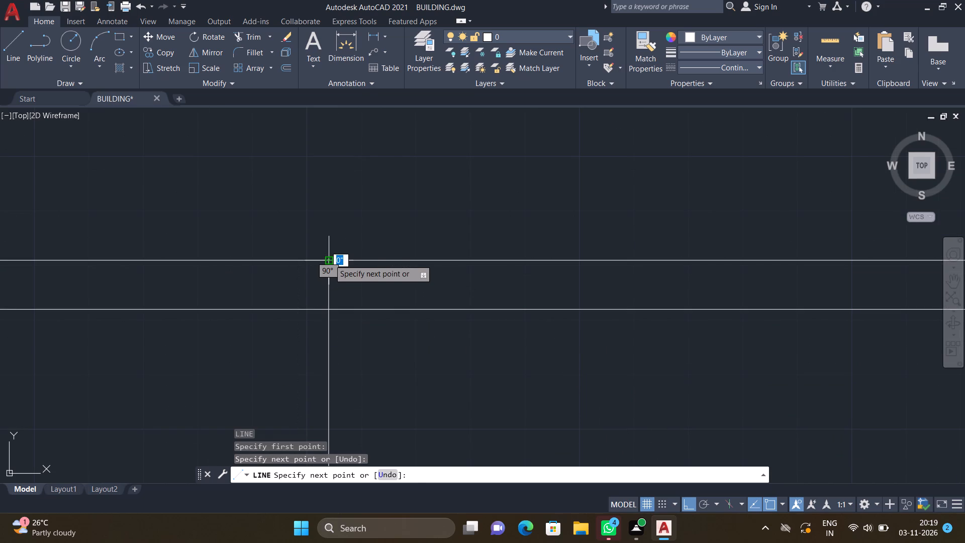
key("Return")
Draw a vertical line south from the lower offset line's west end to just below the level of the flat's south balcony.
scroll(315, 272, "down", 5)
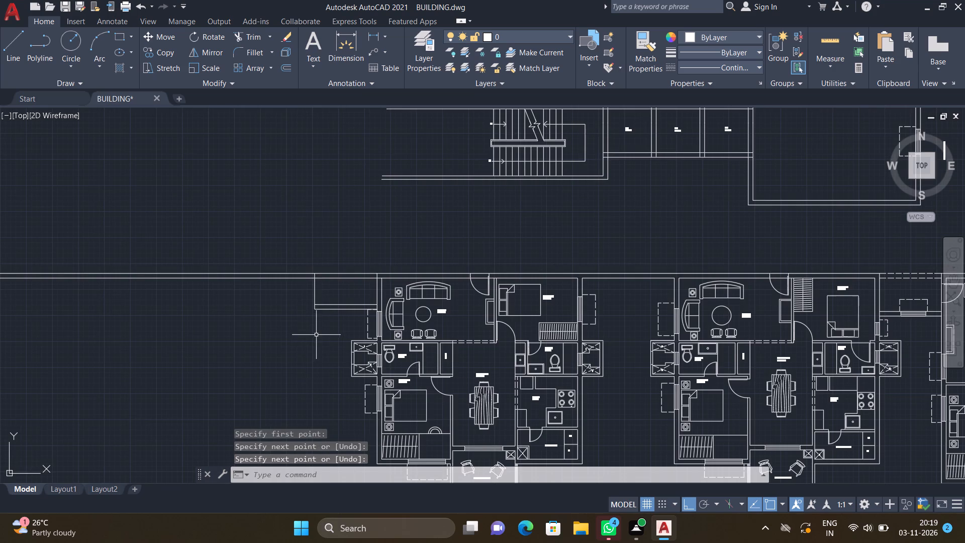
scroll(316, 335, "up", 2)
key("l")
key("Return")
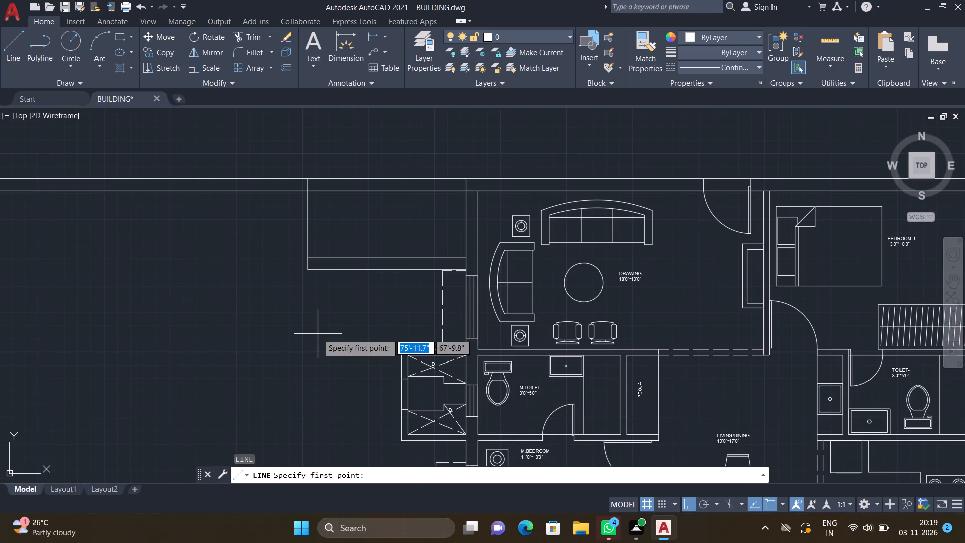
scroll(318, 278, "up", 2)
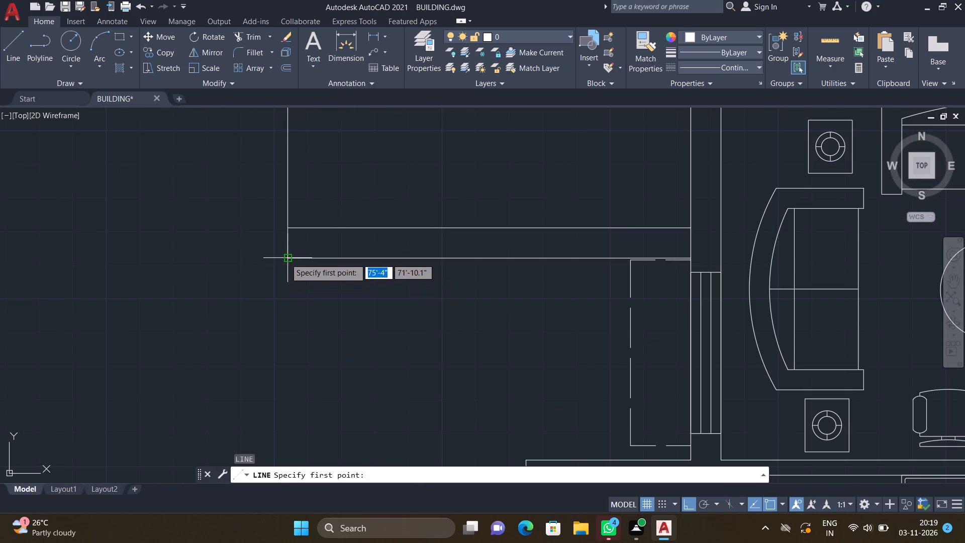
left_click(285, 258)
scroll(285, 359, "down", 7)
scroll(268, 436, "down", 3)
scroll(275, 457, "up", 3)
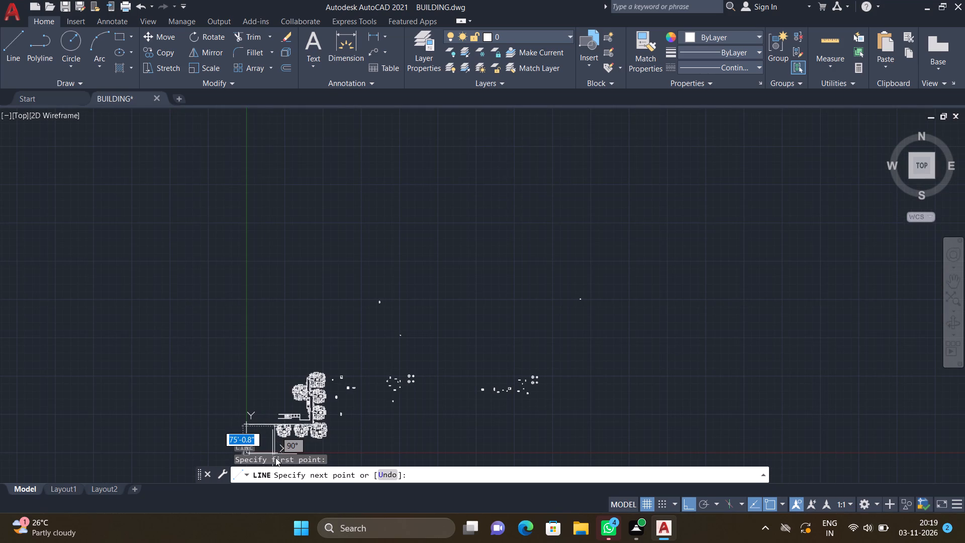
scroll(277, 451, "up", 4)
scroll(249, 406, "up", 1)
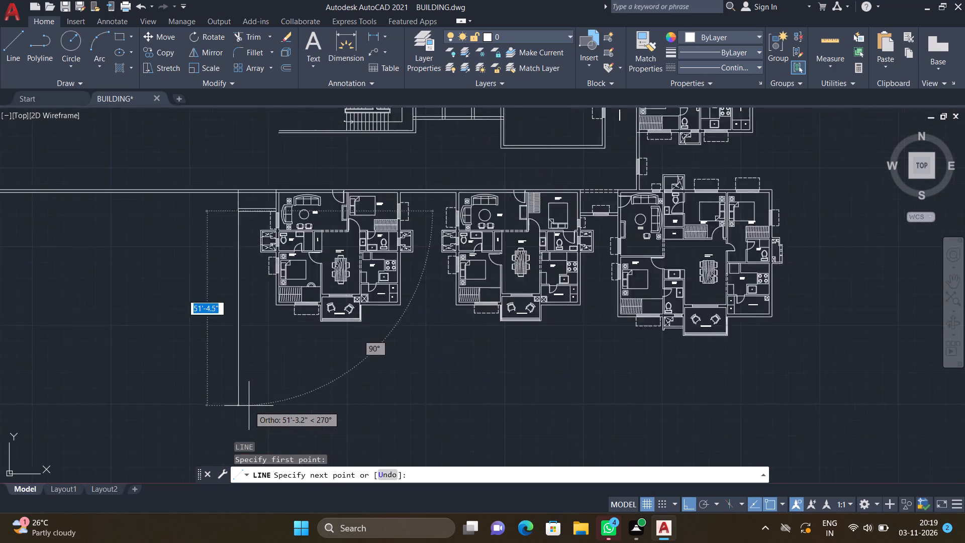
scroll(249, 406, "up", 1)
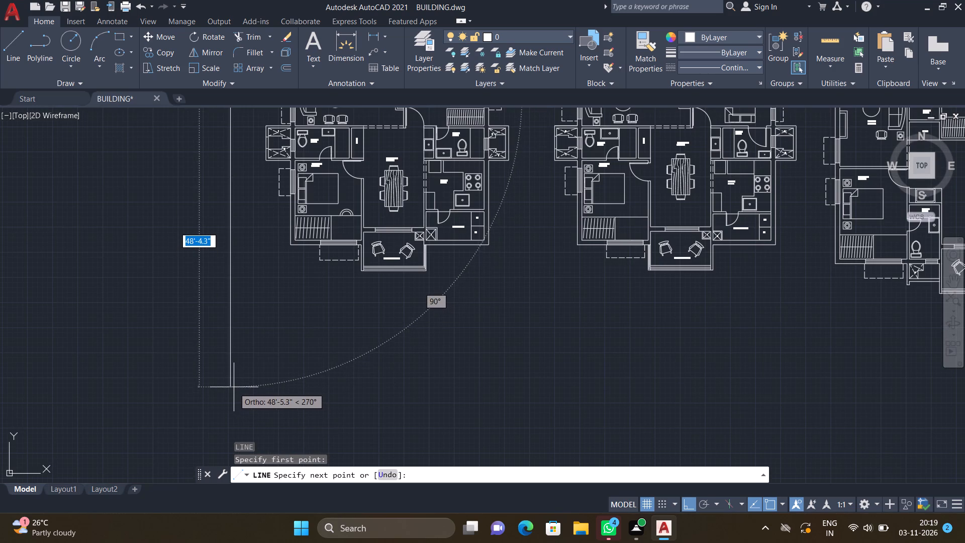
left_click(233, 275)
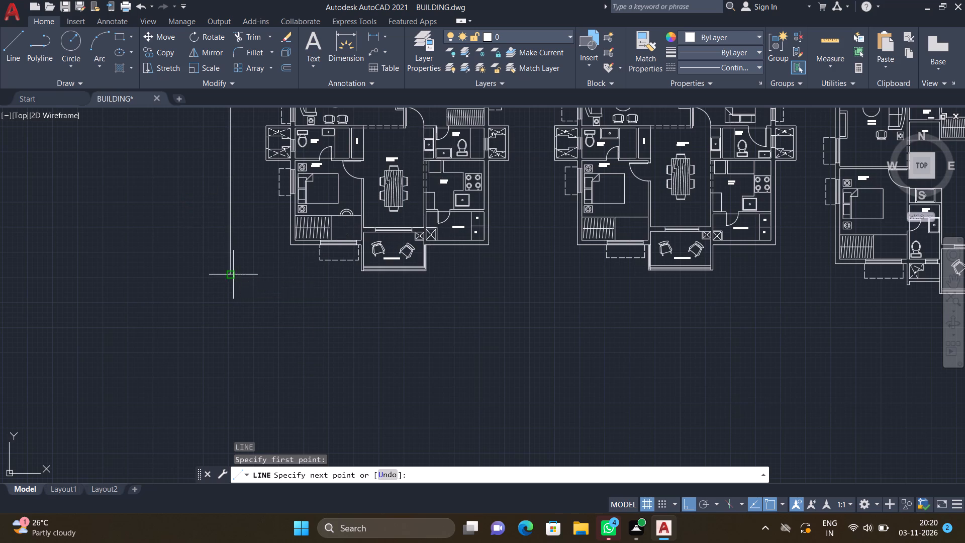
key("Return")
Offset both vertical line segments at the west end of the 10' gap 9" to the west.
scroll(234, 271, "down", 4)
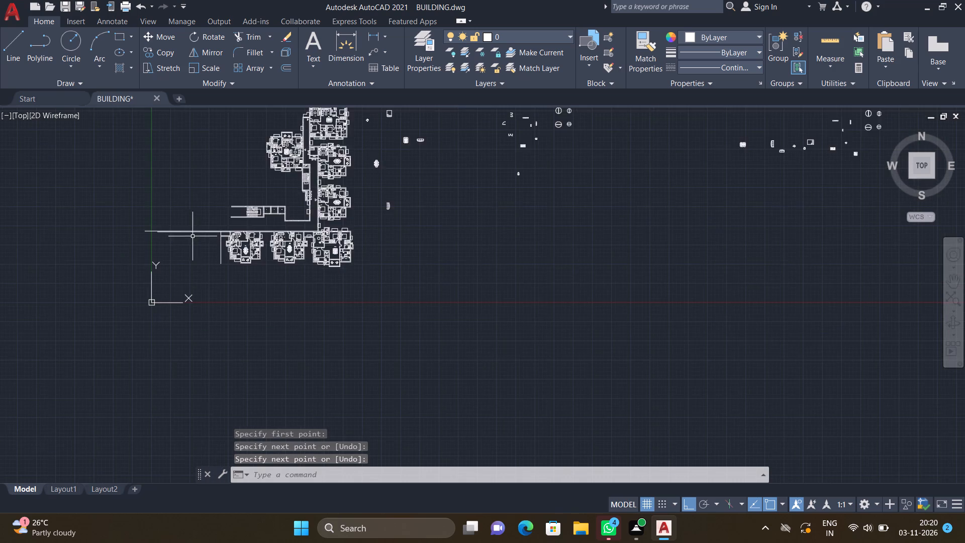
scroll(195, 235, "up", 4)
scroll(334, 218, "up", 2)
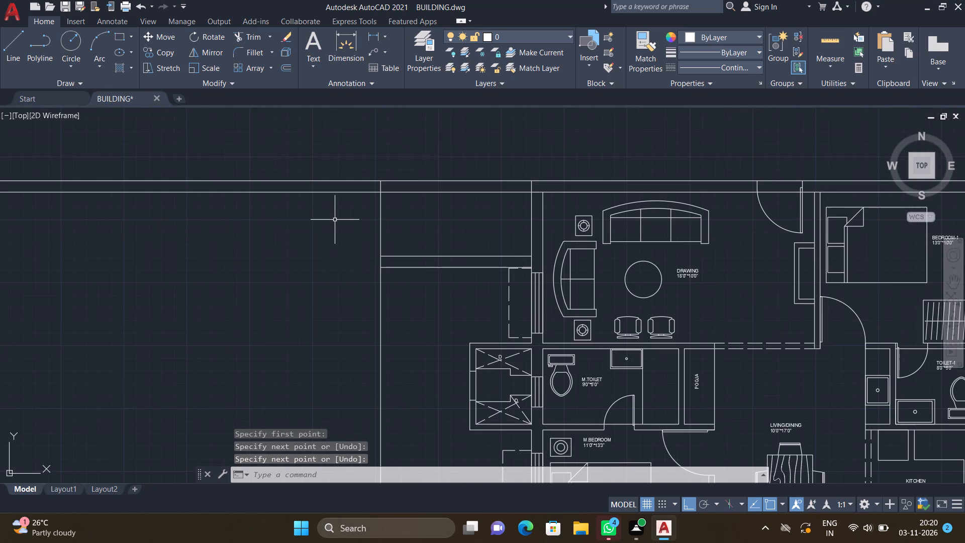
key("o")
key("Return")
type("9\"")
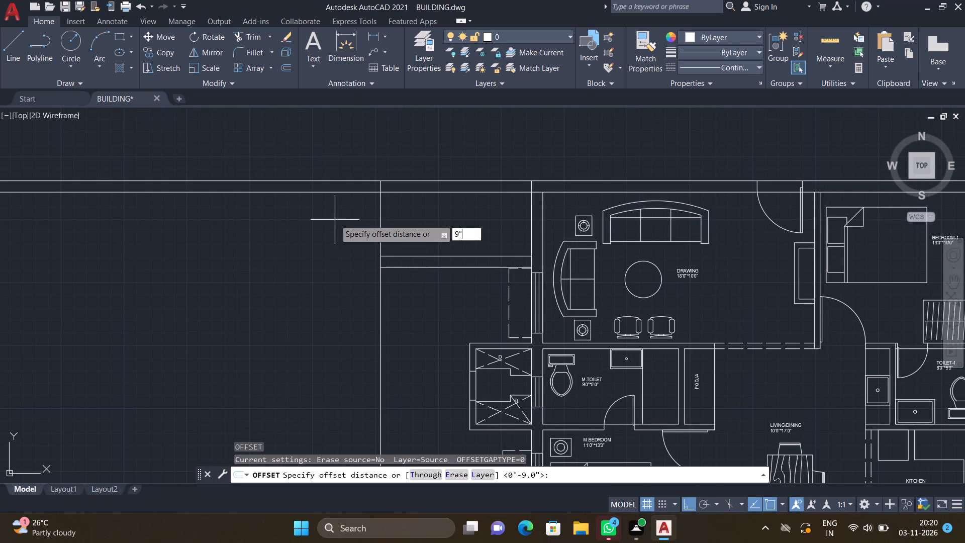
key("Return")
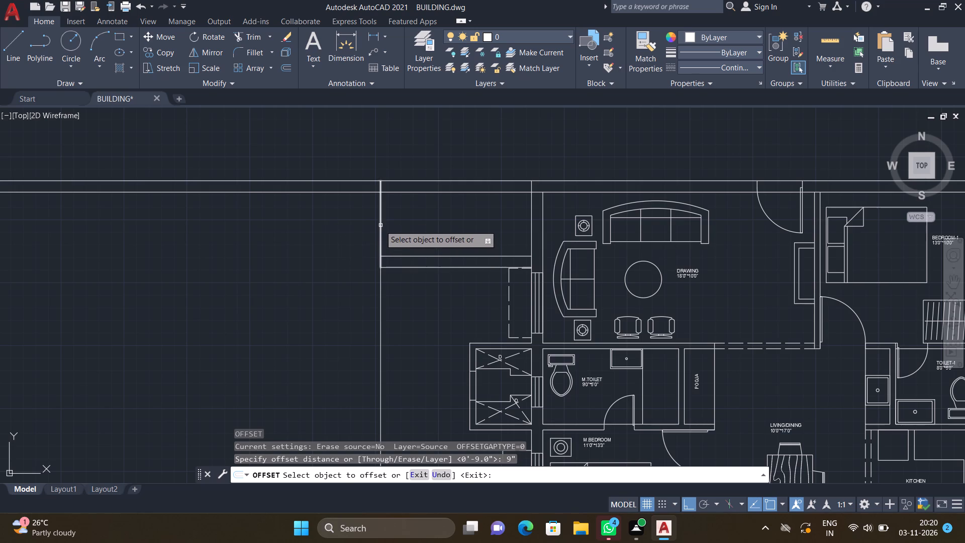
left_click(380, 225)
left_click(345, 234)
left_click(382, 308)
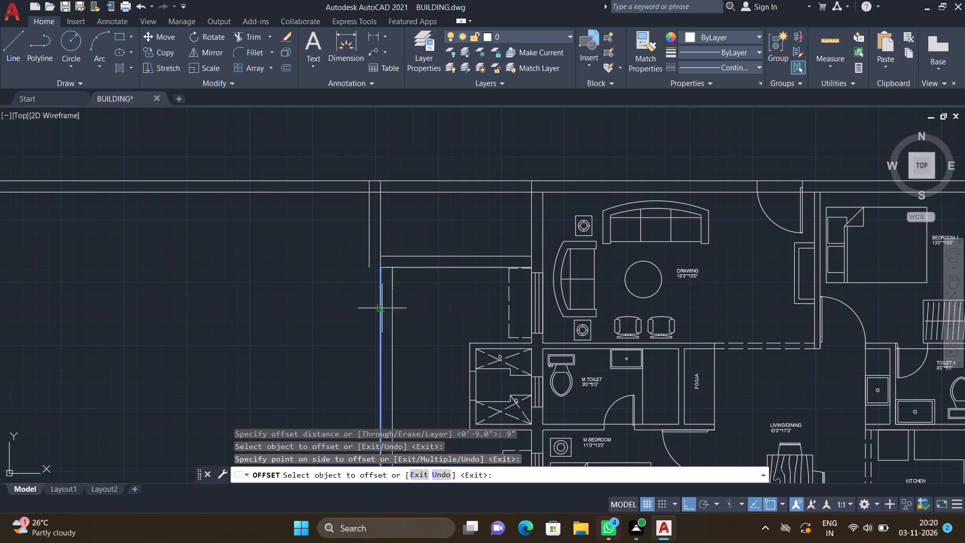
left_click(338, 314)
key("Return")
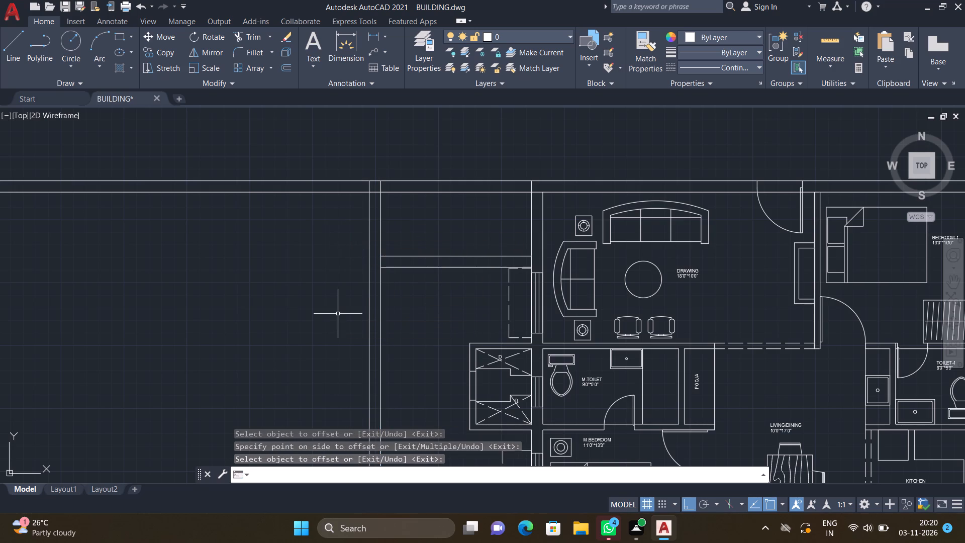
Trim the two top wall lines across the gap between the new vertical wall and the DRAWING room.
scroll(349, 321, "down", 3)
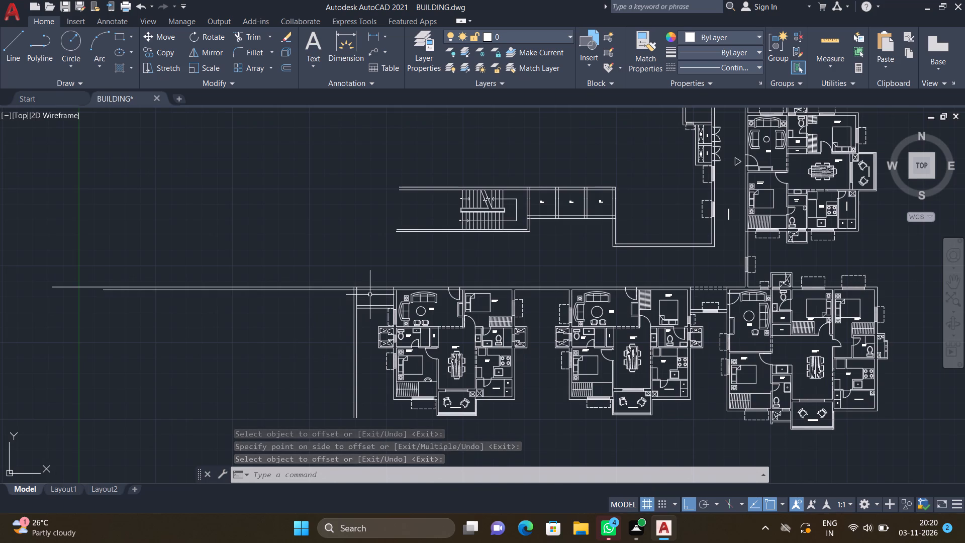
scroll(370, 295, "up", 3)
type("TR")
key("Return")
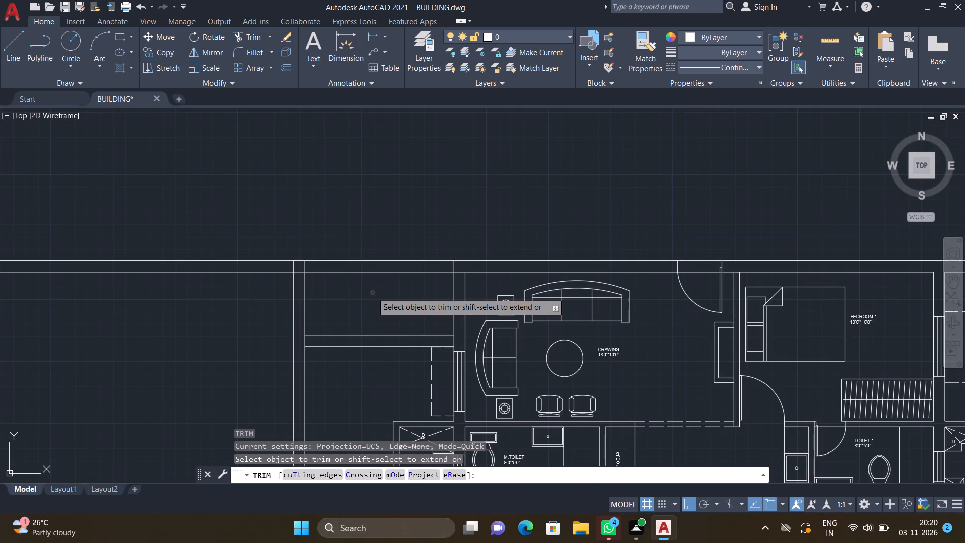
left_click_drag(362, 246, 370, 286)
left_click(371, 287)
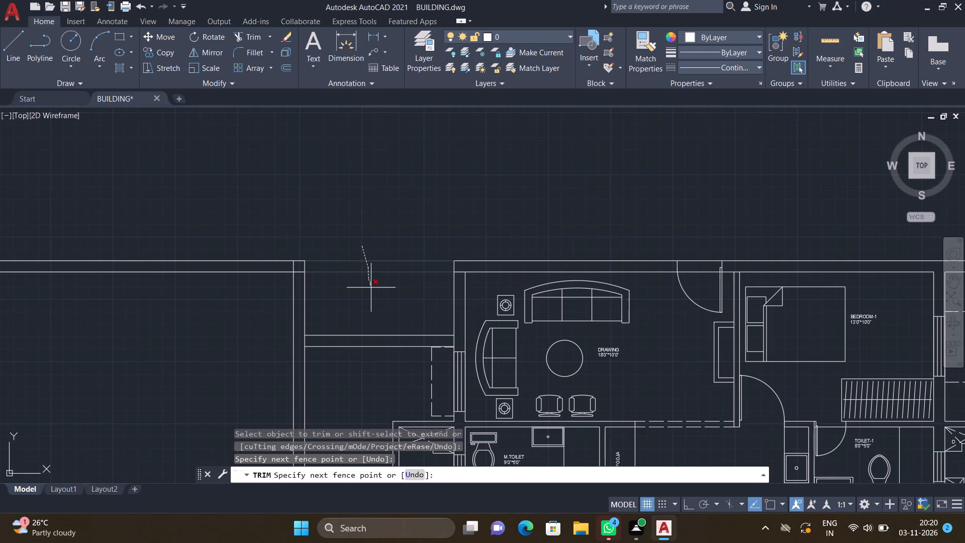
left_click(374, 291)
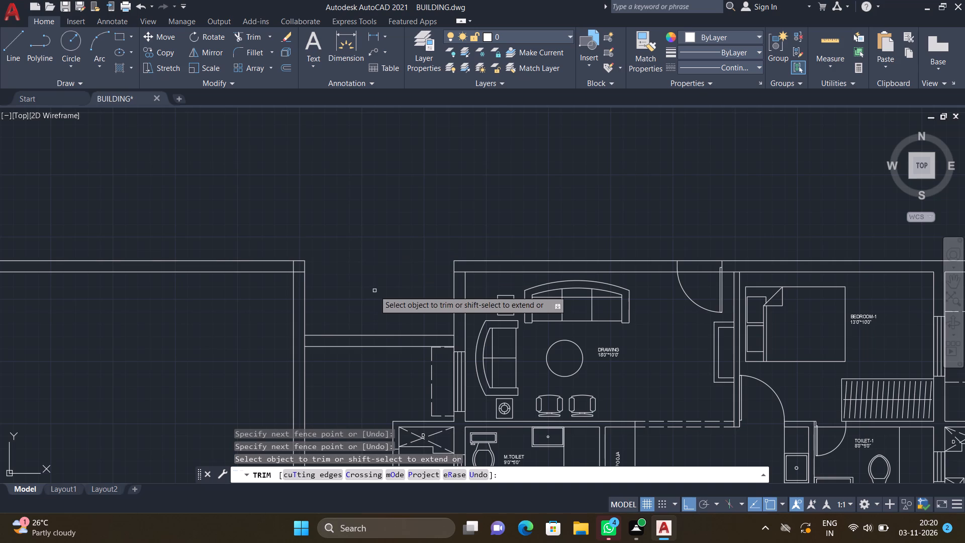
key("Return")
Offset both segments of the new vertical wall's inner (west) face 11'10" to the west.
scroll(376, 290, "down", 2)
scroll(291, 337, "down", 3)
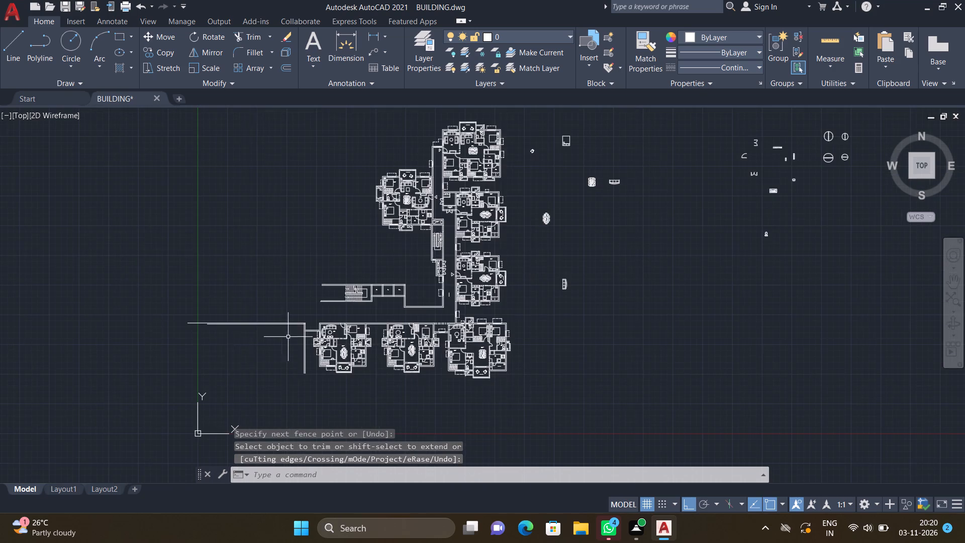
scroll(221, 350, "up", 3)
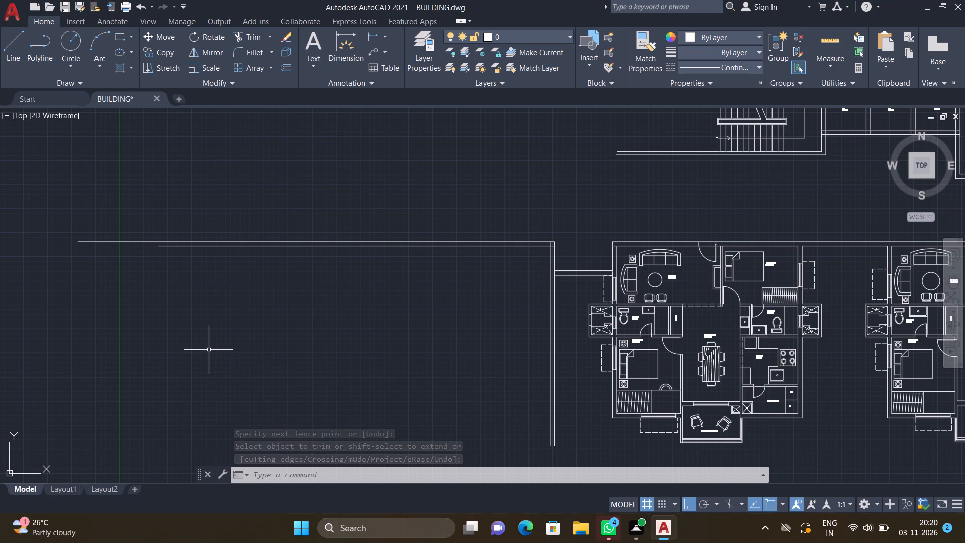
scroll(418, 315, "down", 1)
scroll(483, 275, "up", 2)
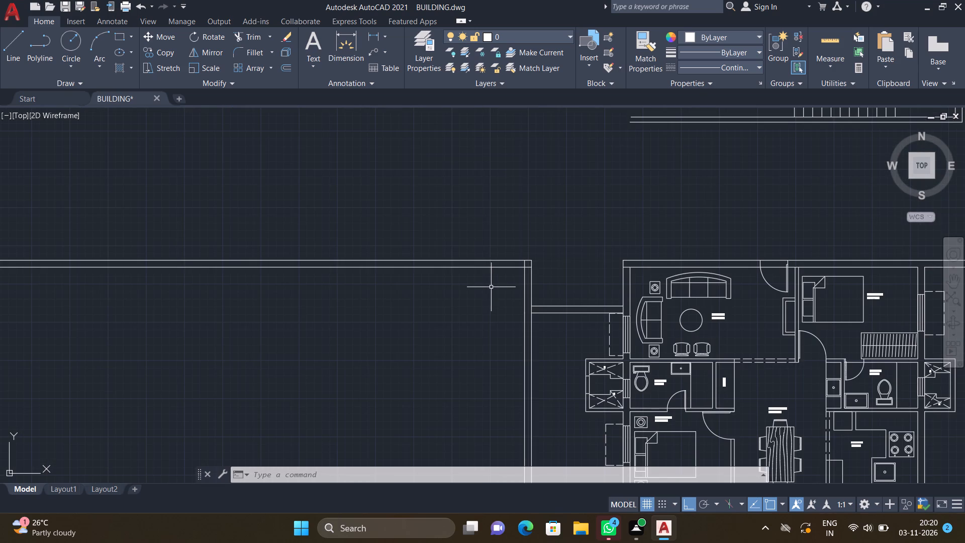
key("o")
key("Return")
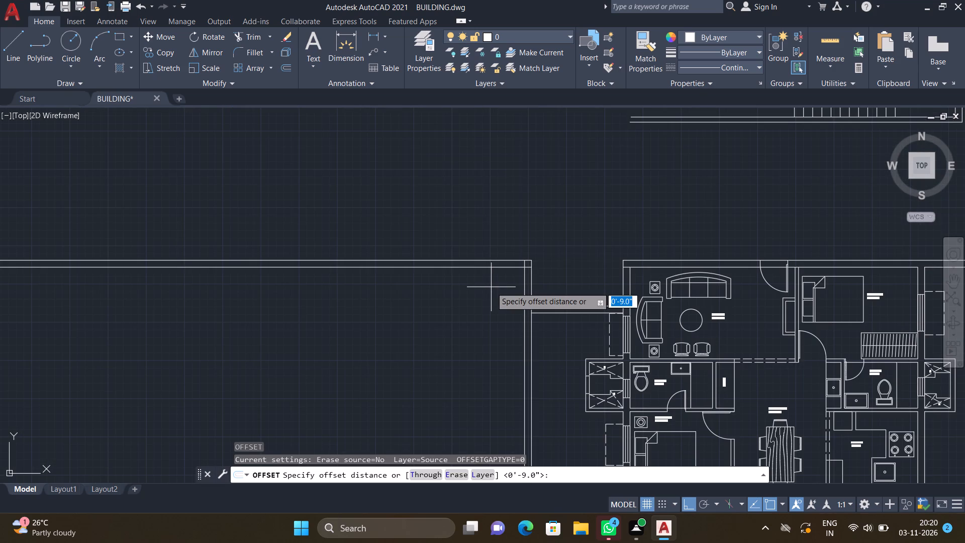
type("11'")
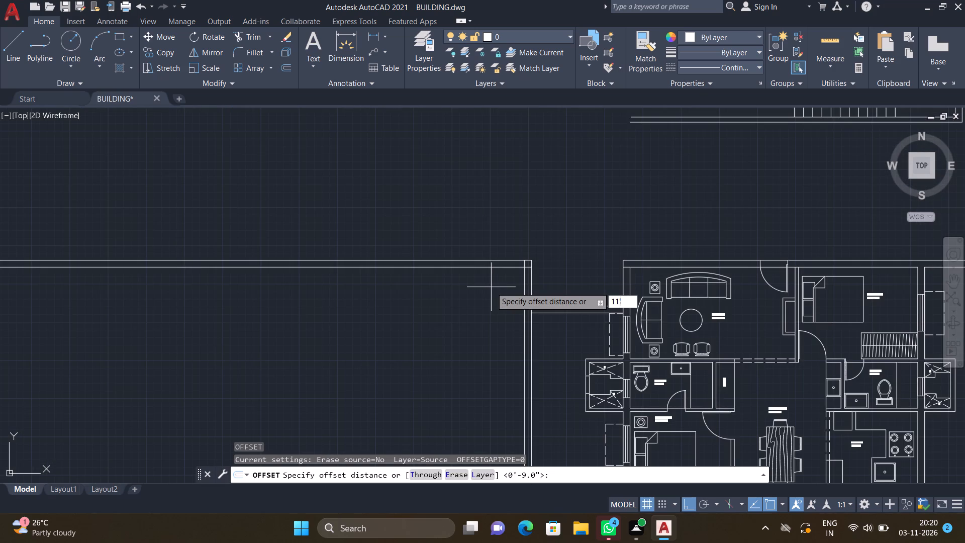
type("10\"")
key("Return")
scroll(496, 309, "down", 2)
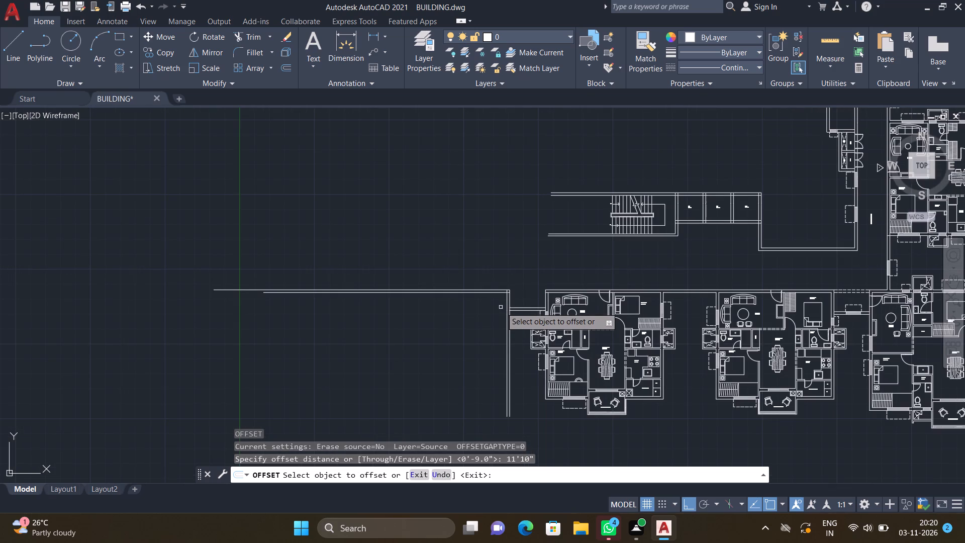
scroll(508, 310, "up", 1)
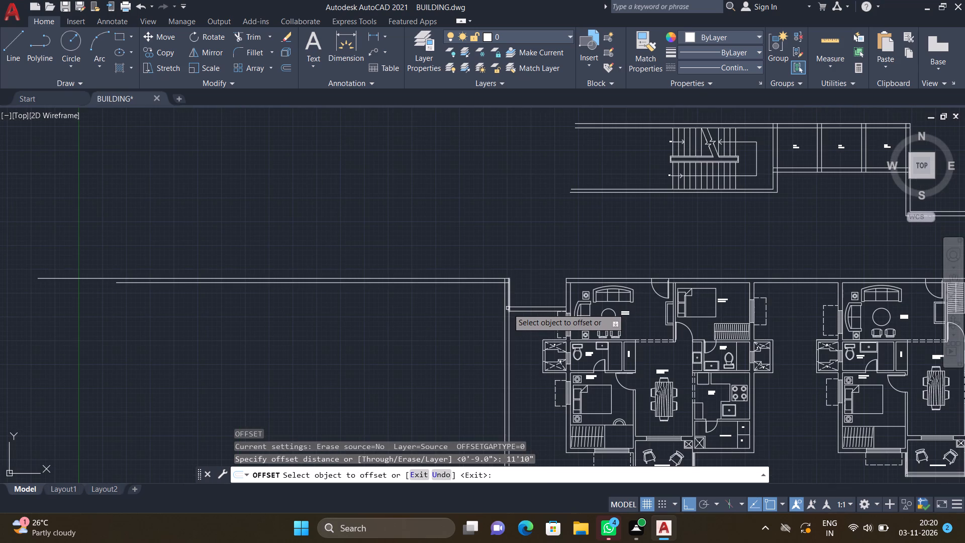
scroll(504, 303, "up", 2)
left_click(503, 302)
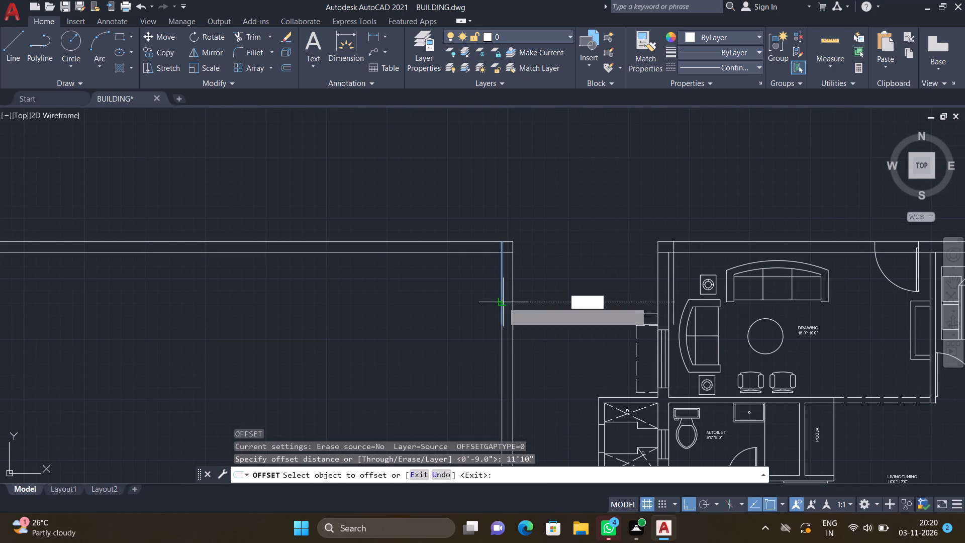
left_click(411, 320)
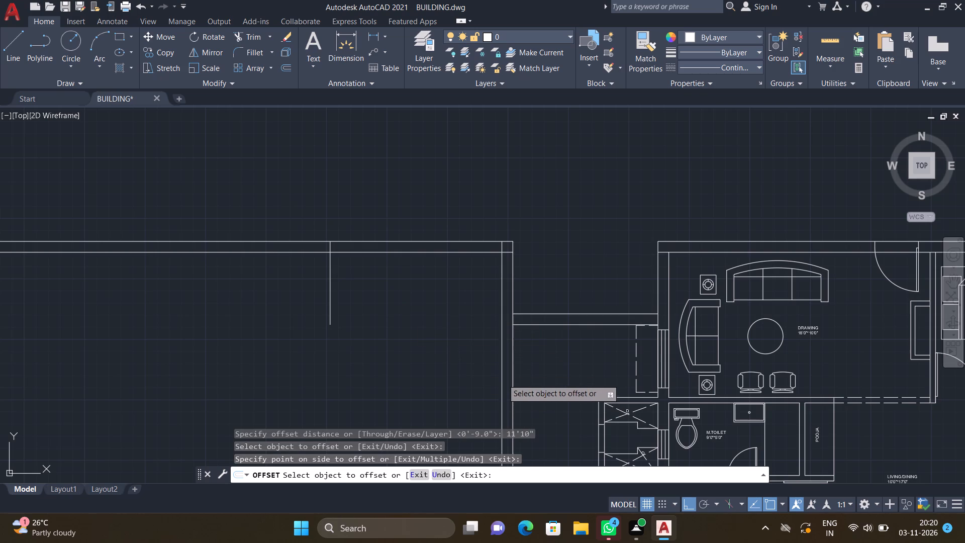
left_click(503, 379)
left_click(360, 386)
key("Return")
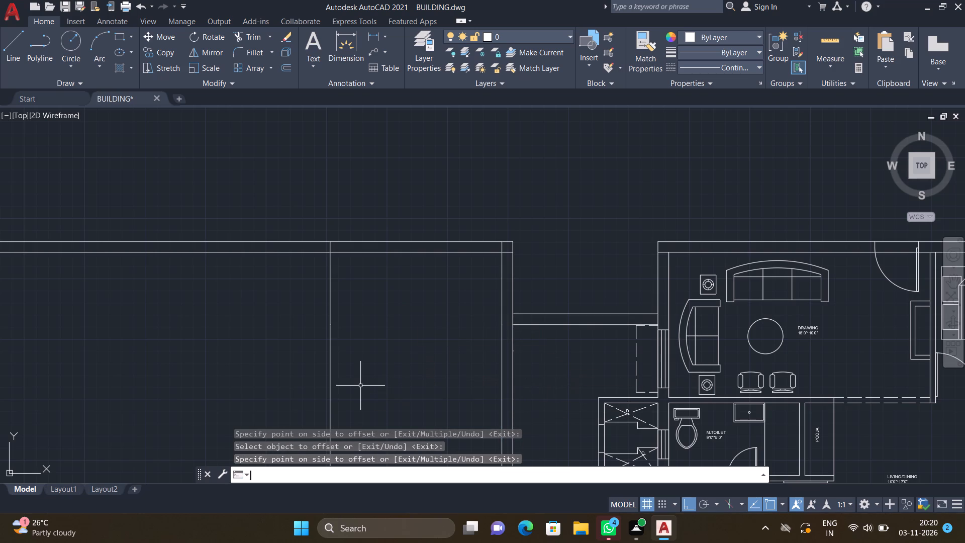
Offset both segments of the vertical line 11'10" inside the new unit 4.5" west as a partition wall.
scroll(362, 373, "down", 3)
scroll(344, 377, "up", 2)
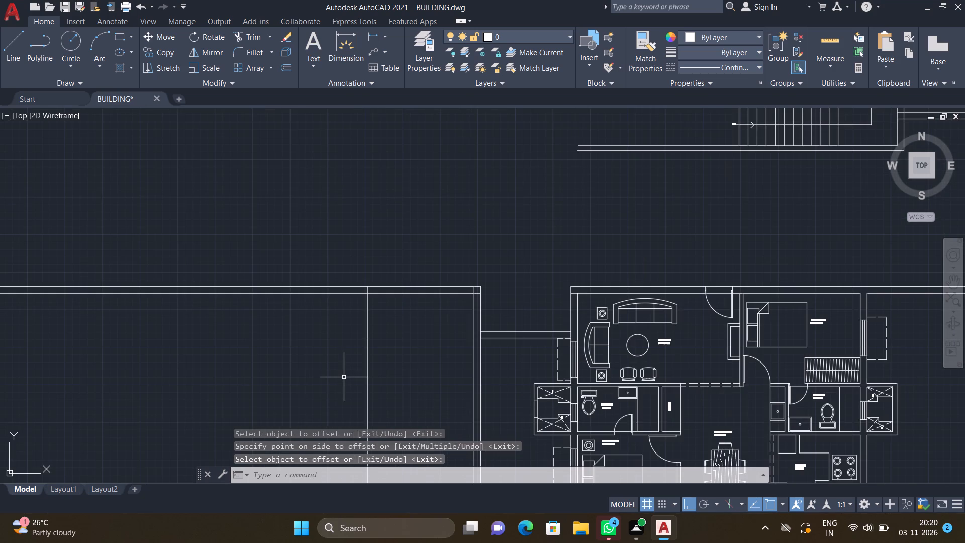
key("o")
key("Return")
type("4.5\"")
key("Return")
scroll(345, 377, "down", 2)
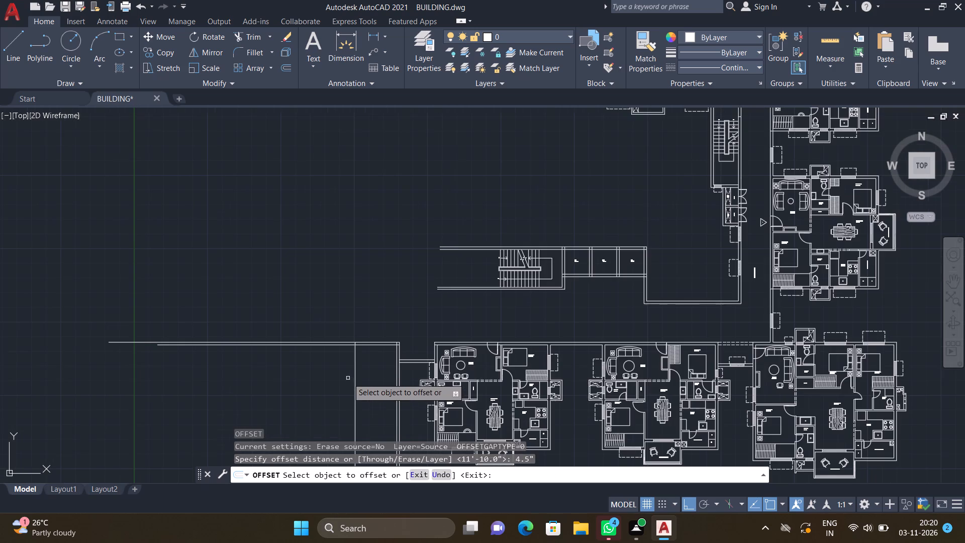
left_click(356, 383)
left_click(314, 385)
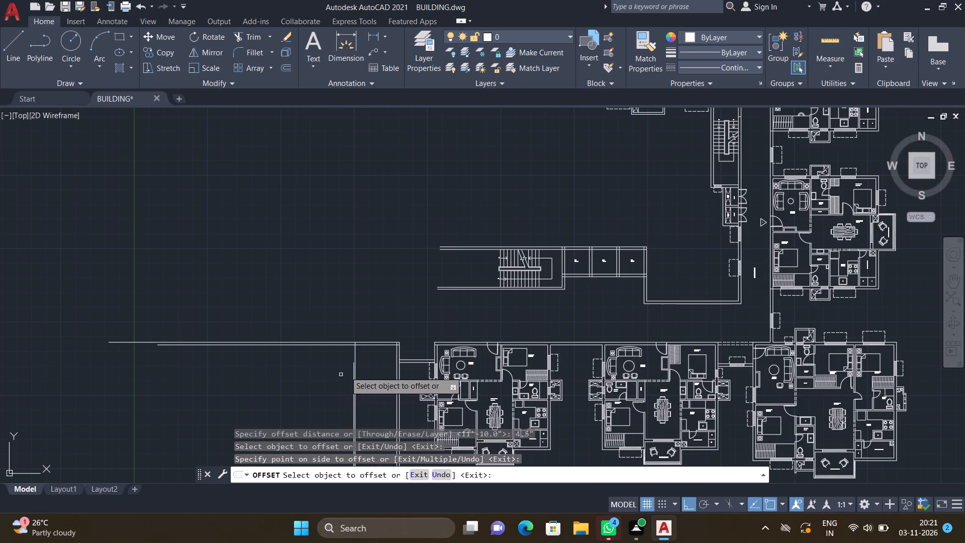
scroll(354, 353, "up", 1)
left_click(353, 359)
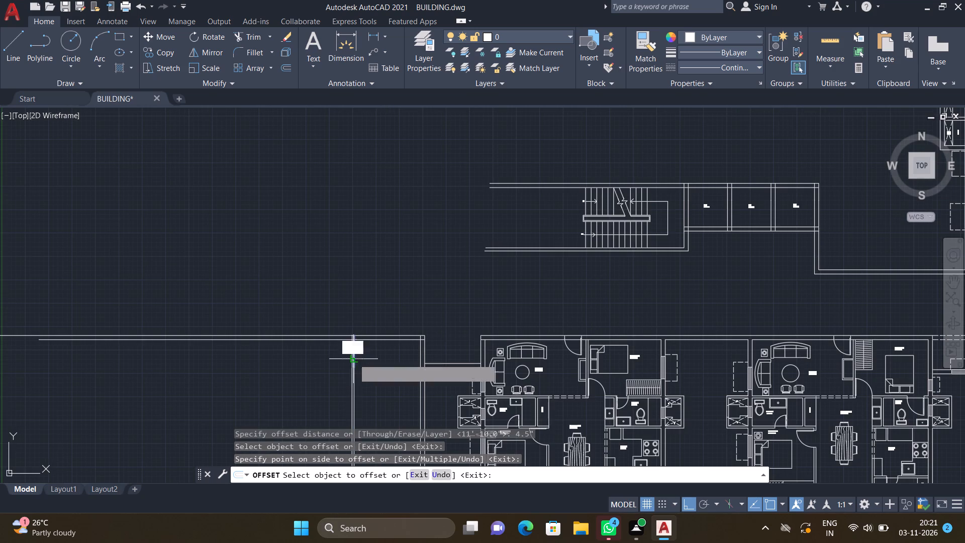
left_click(337, 365)
key("Return")
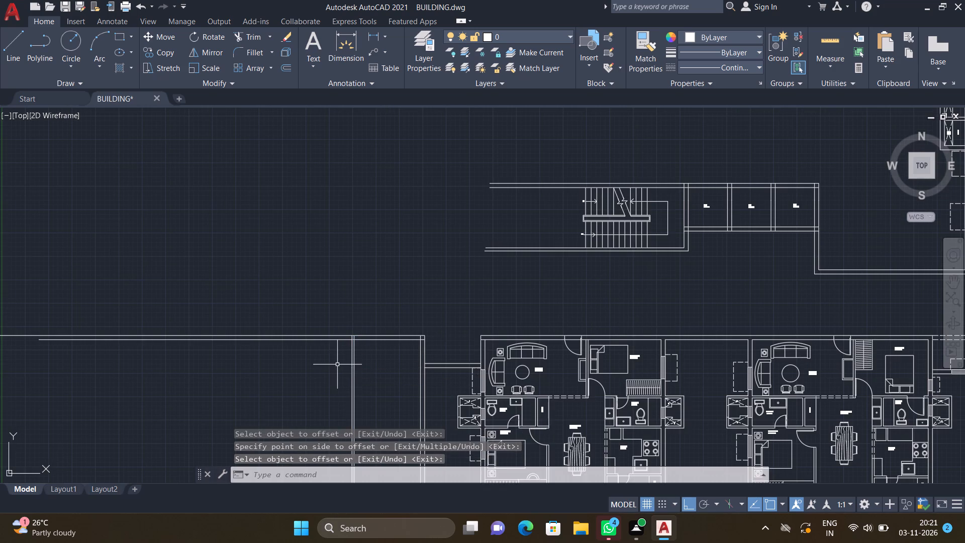
Offset both segments of the first partition's west face 11' to the west.
scroll(334, 365, "down", 4)
scroll(327, 396, "up", 2)
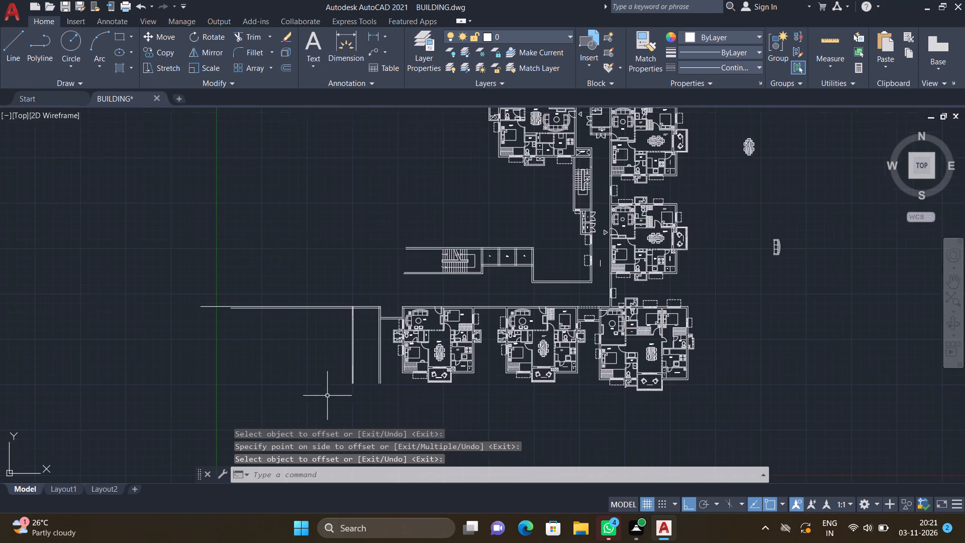
scroll(349, 311, "up", 3)
key("o")
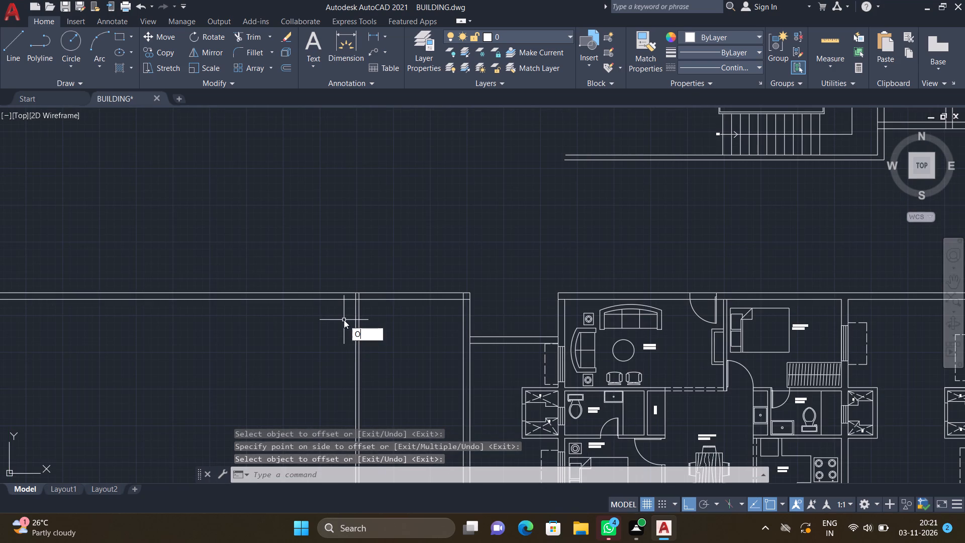
key("Return")
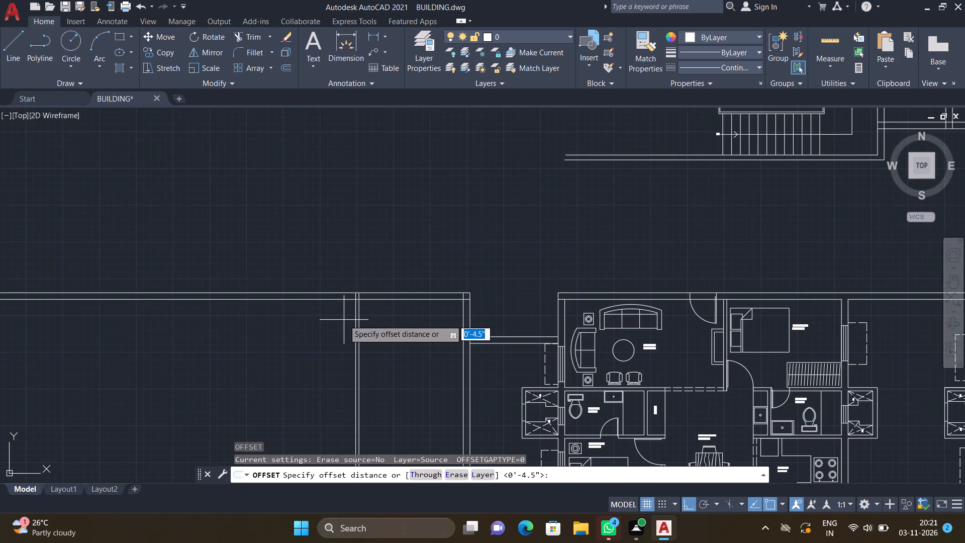
type("11'")
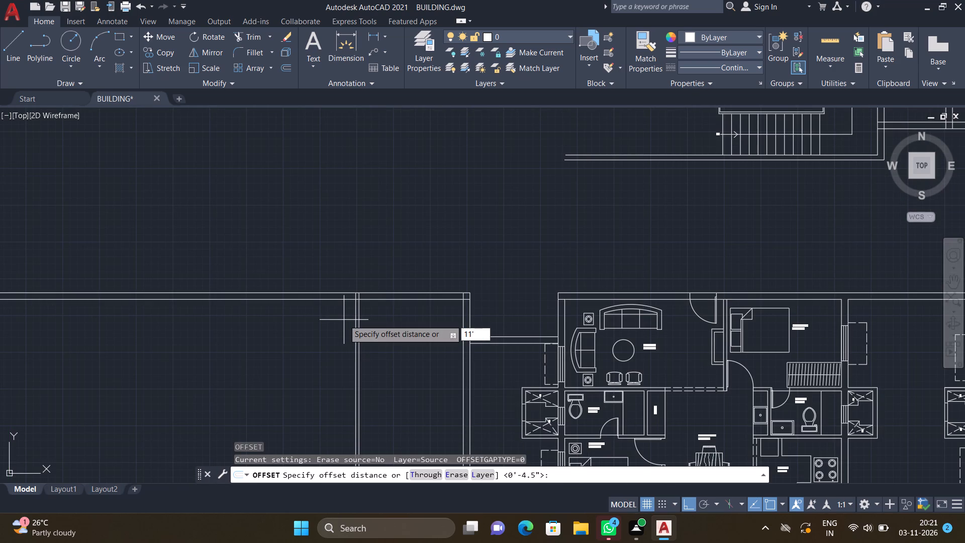
key("Return")
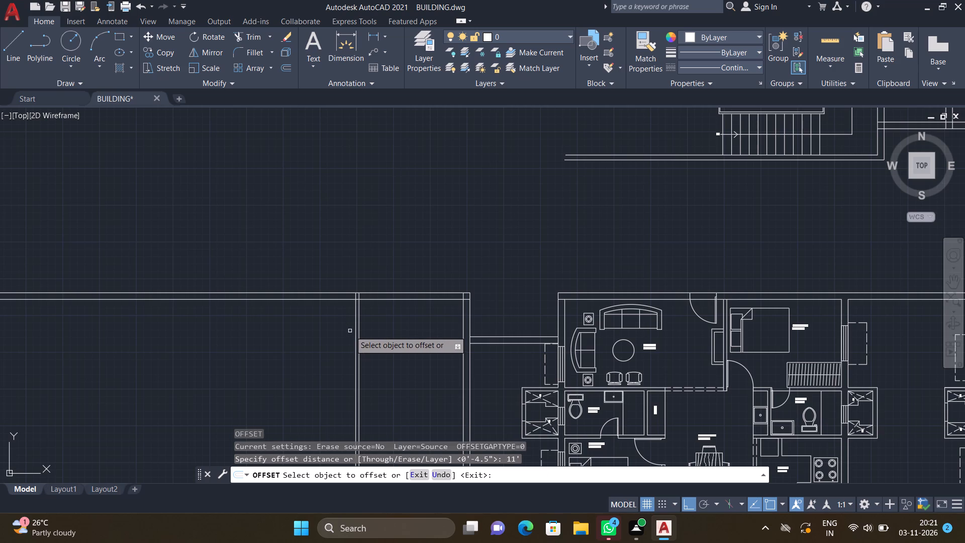
scroll(356, 324, "up", 2)
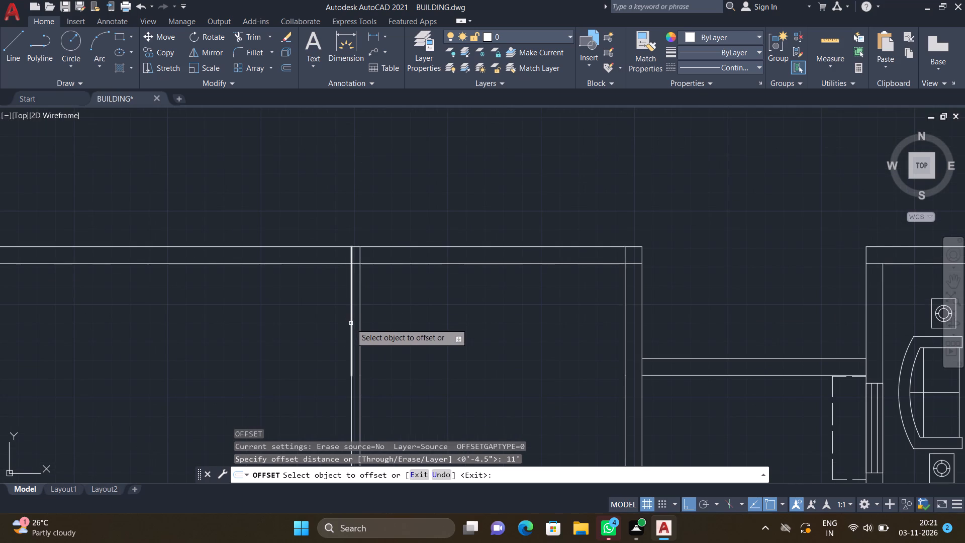
left_click(351, 323)
left_click(259, 330)
scroll(258, 330, "down", 3)
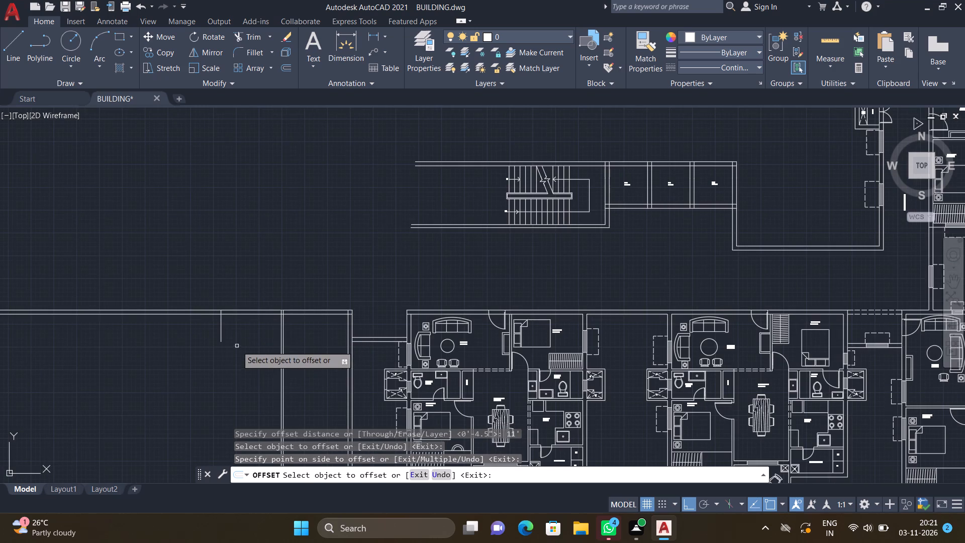
scroll(272, 372, "up", 1)
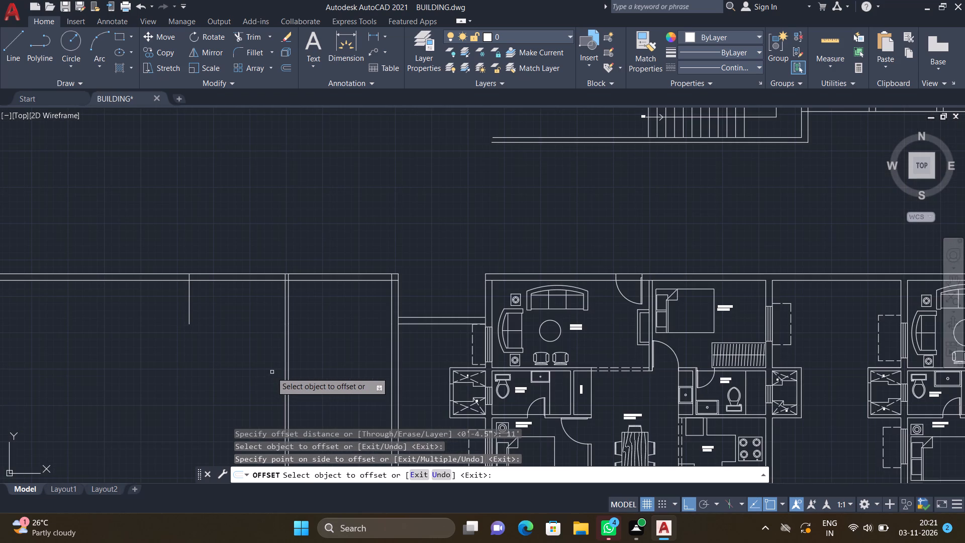
scroll(295, 373, "up", 2)
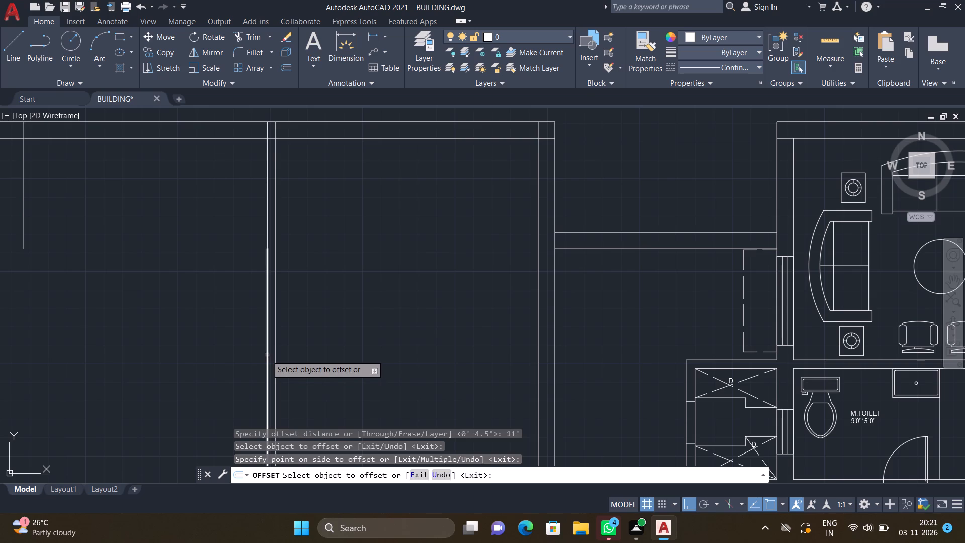
left_click(267, 354)
left_click(98, 329)
key("Return")
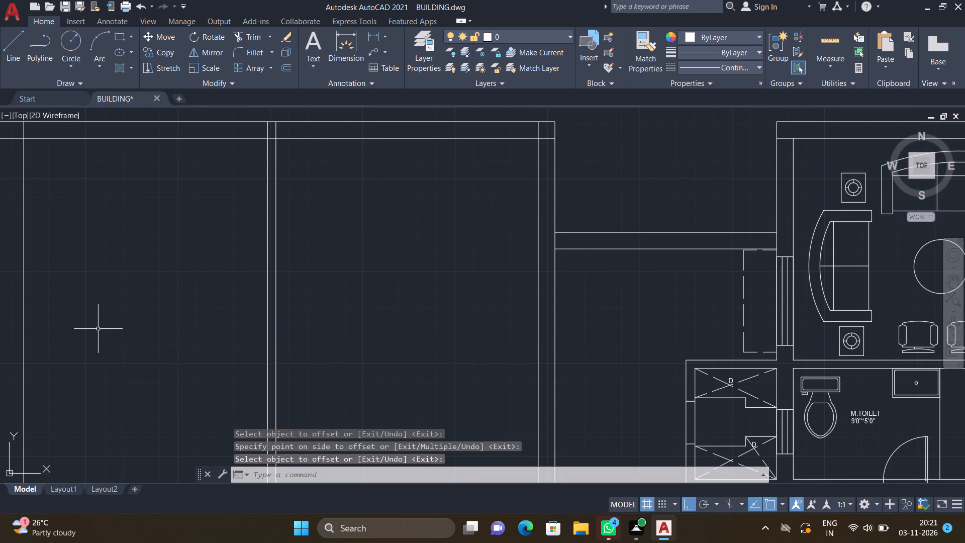
Offset both segments of the new westernmost vertical line 4.5" west to form the second partition wall.
scroll(95, 333, "down", 3)
scroll(68, 308, "up", 1)
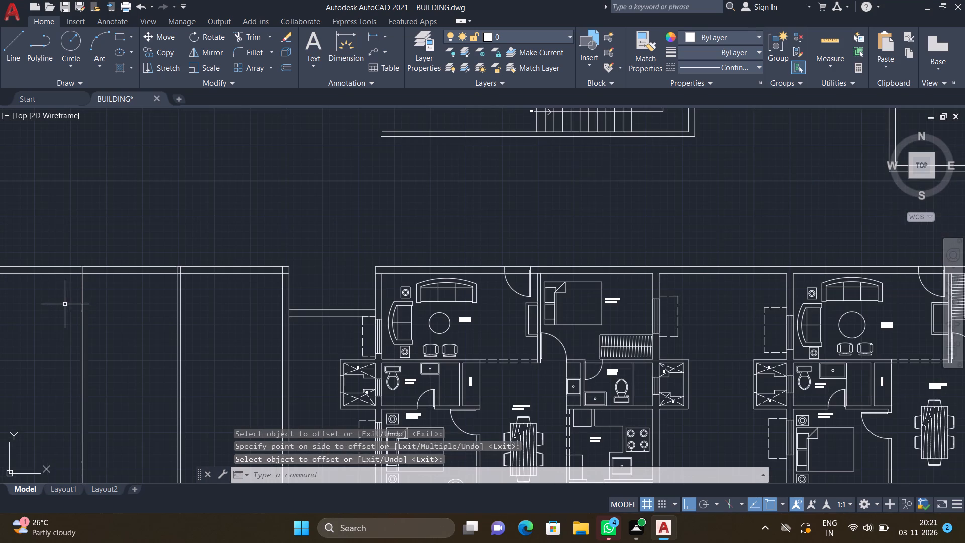
scroll(65, 304, "up", 1)
key("o")
key("Return")
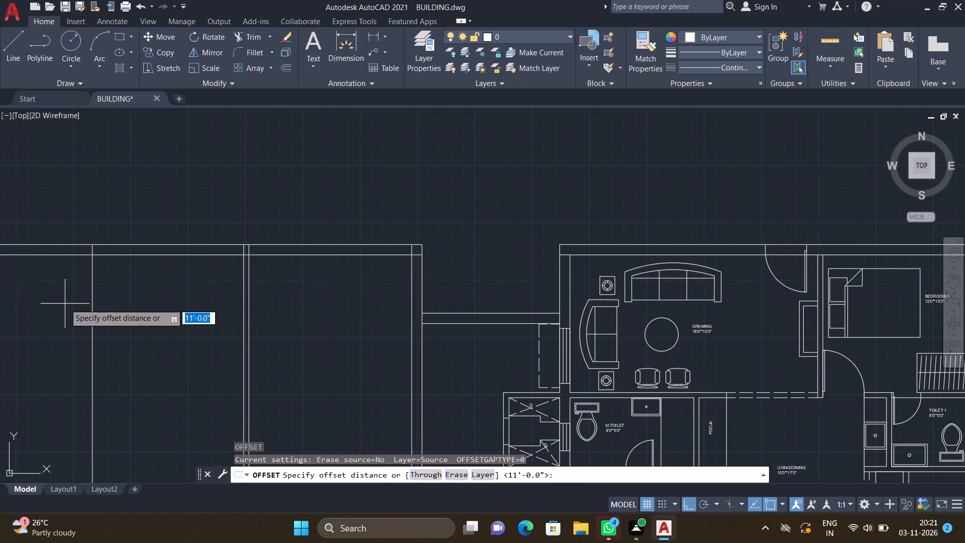
type("4.5\"")
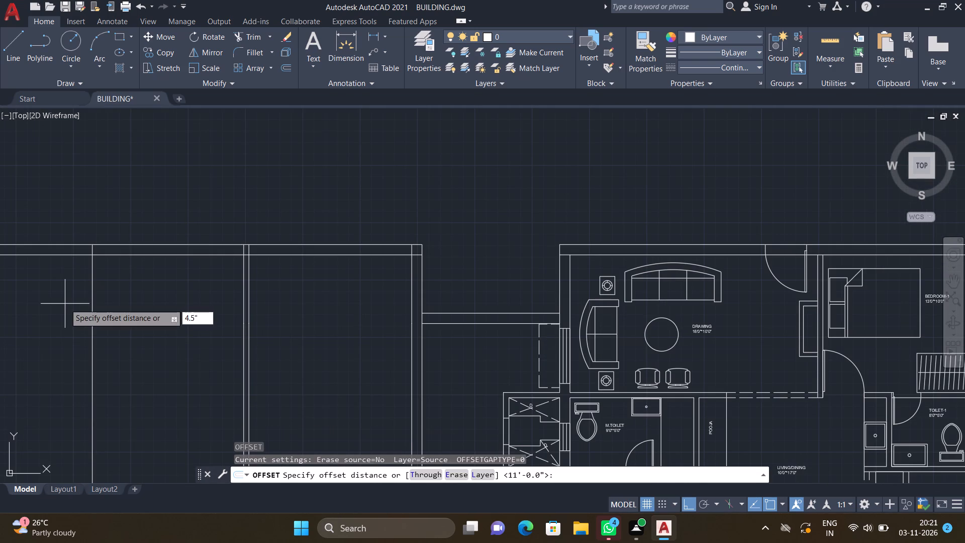
key("Return")
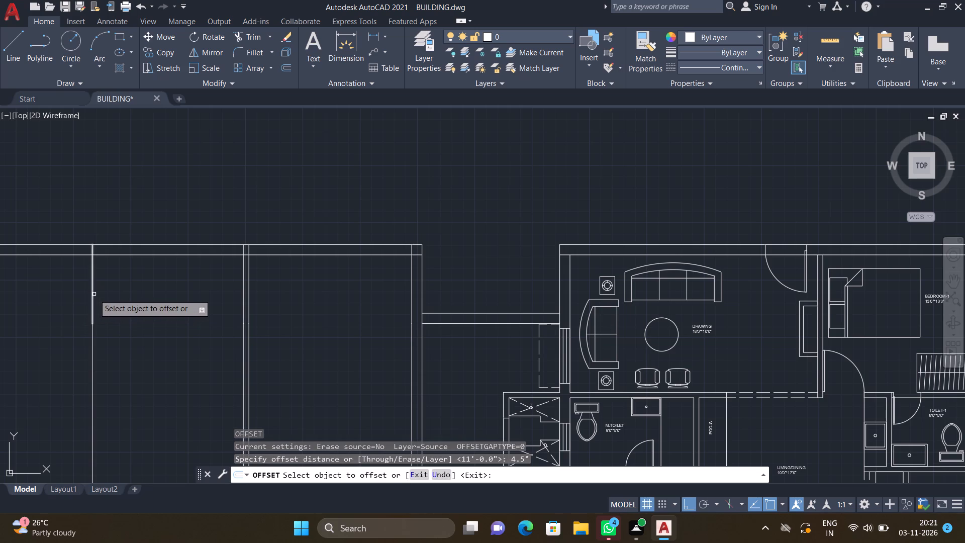
left_click(91, 290)
left_click(56, 296)
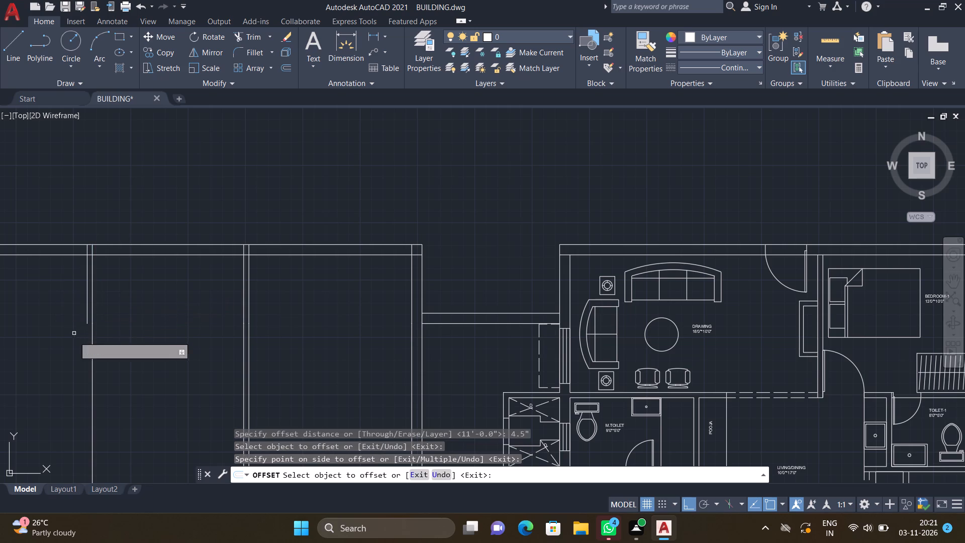
left_click(92, 378)
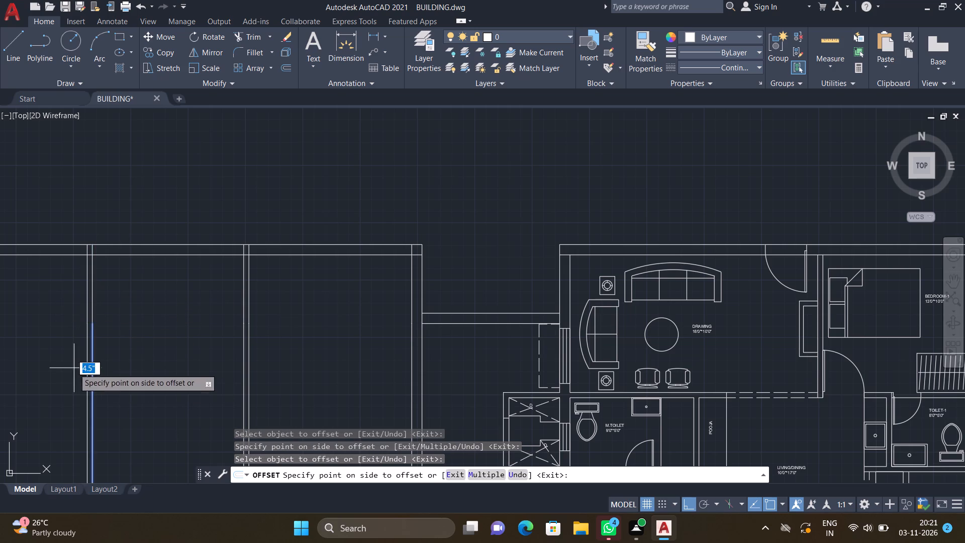
left_click(74, 368)
key("Return")
Offset both segments of the second partition's west face 5' to the west.
scroll(74, 380, "down", 4)
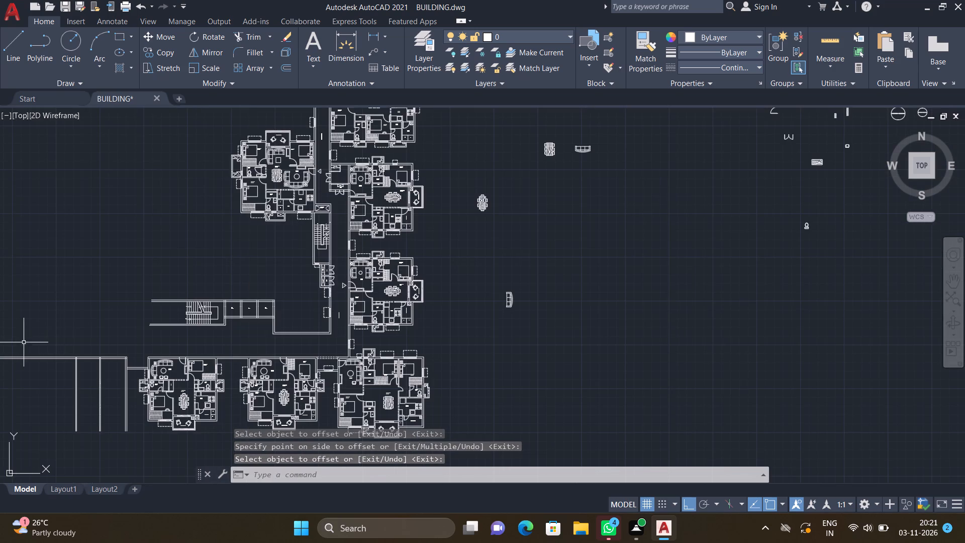
scroll(86, 338, "down", 3)
scroll(29, 339, "up", 4)
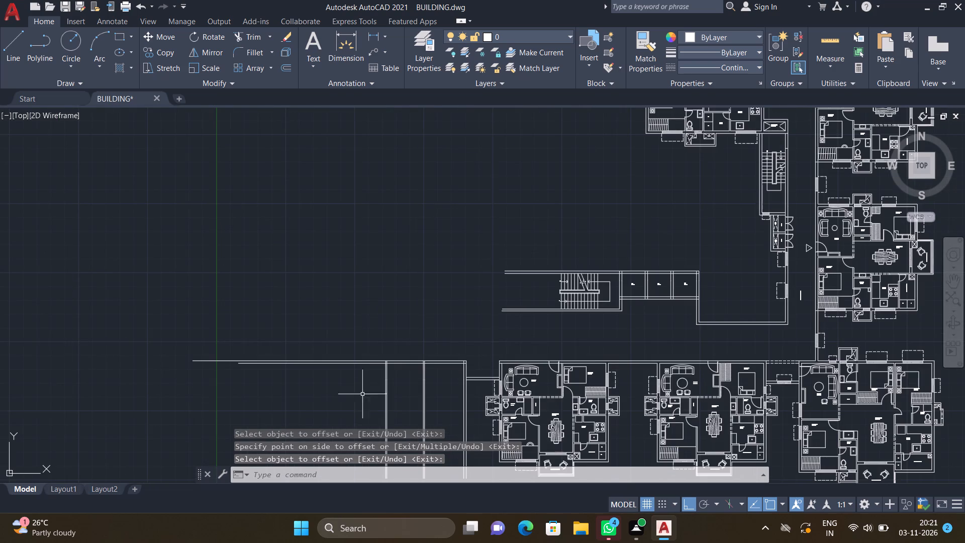
scroll(369, 390, "up", 3)
key("o")
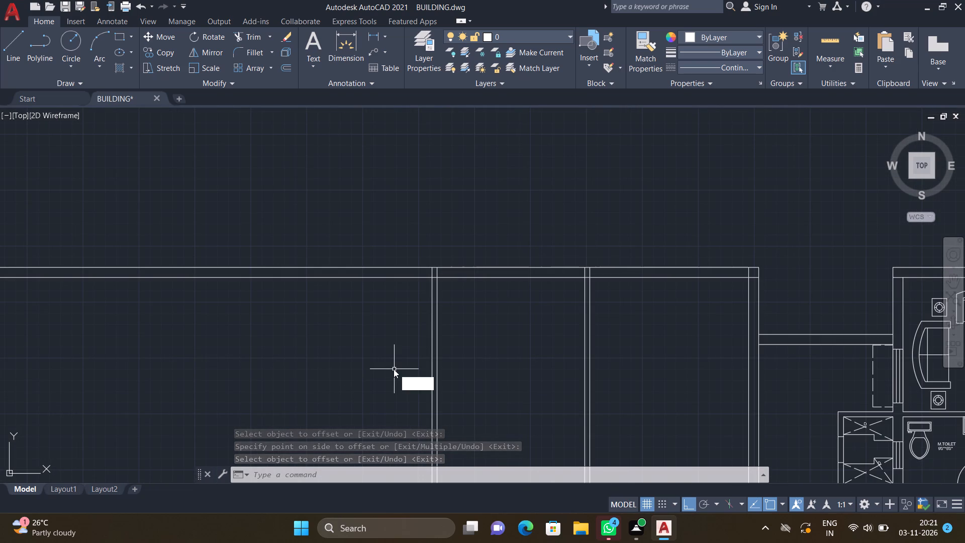
key("Return")
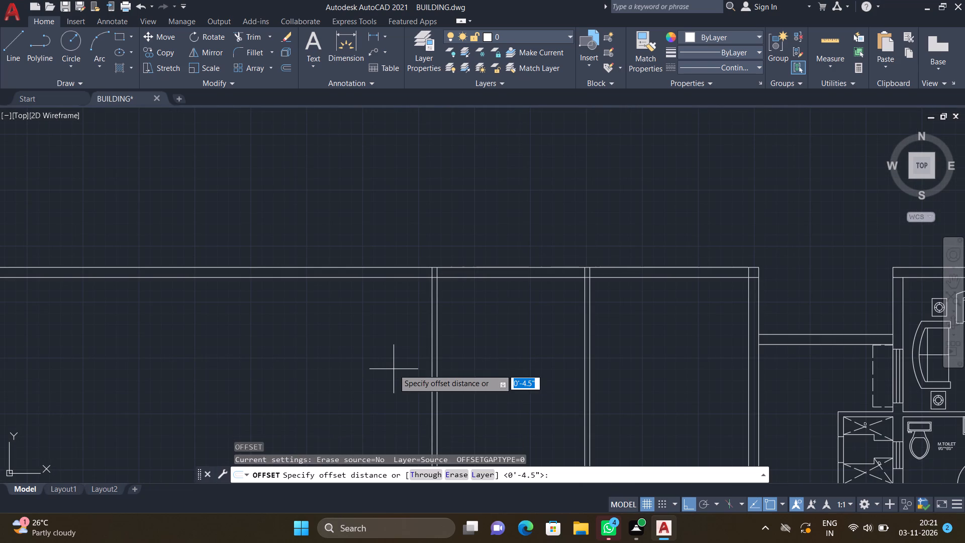
type("5'")
key("Return")
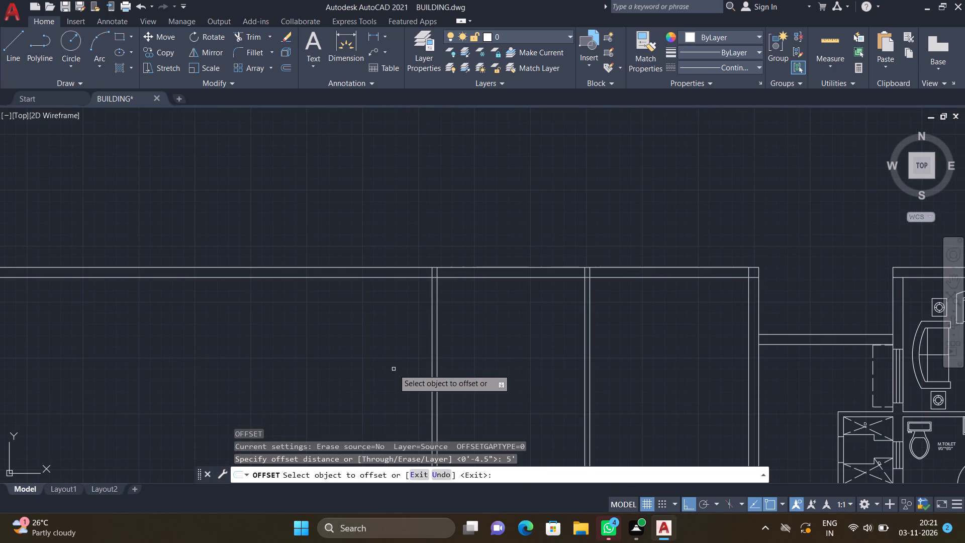
scroll(403, 367, "down", 2)
scroll(417, 365, "up", 3)
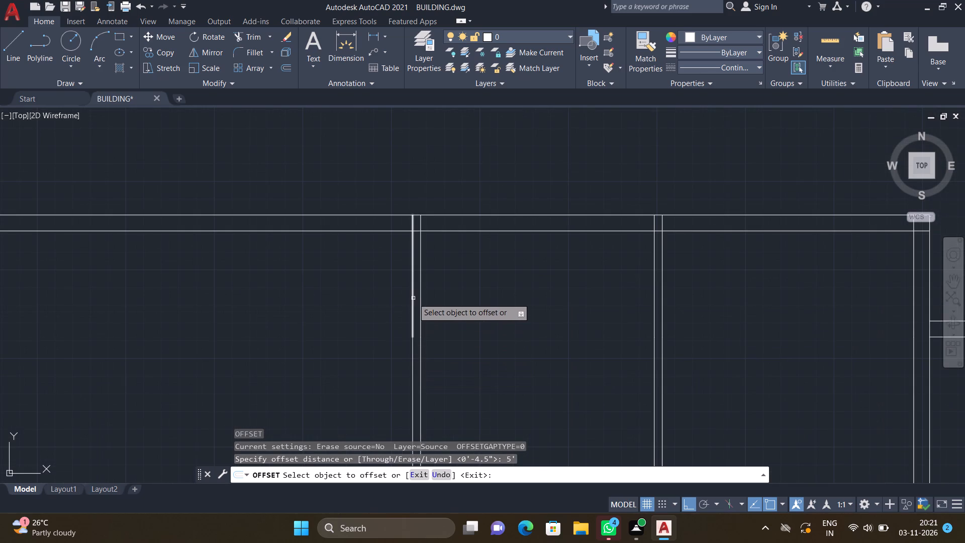
left_click(414, 297)
left_click(271, 335)
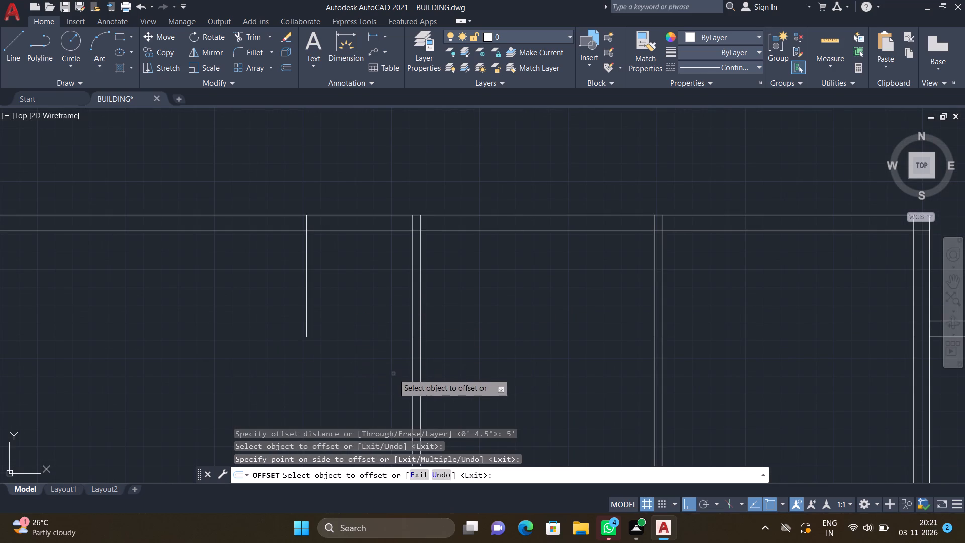
left_click(413, 386)
left_click(310, 395)
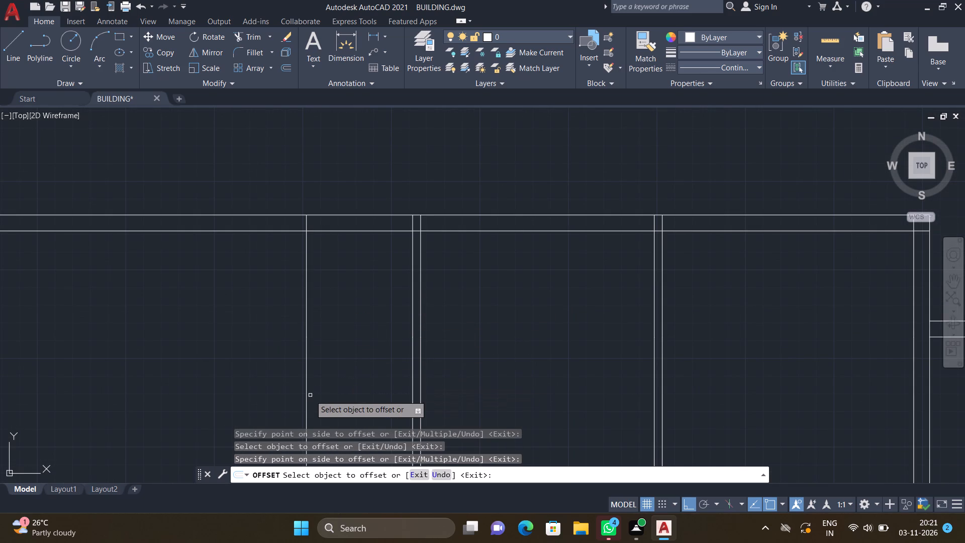
key("Return")
Offset both segments of the vertical line 5' beyond the second partition 4.5" west as a third partition wall.
key("o")
key("Return")
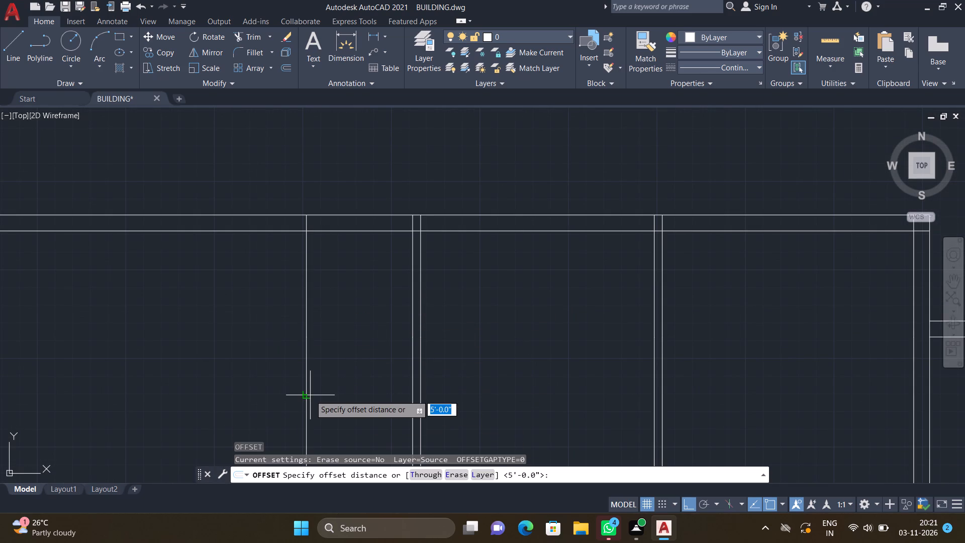
type("4.5\"")
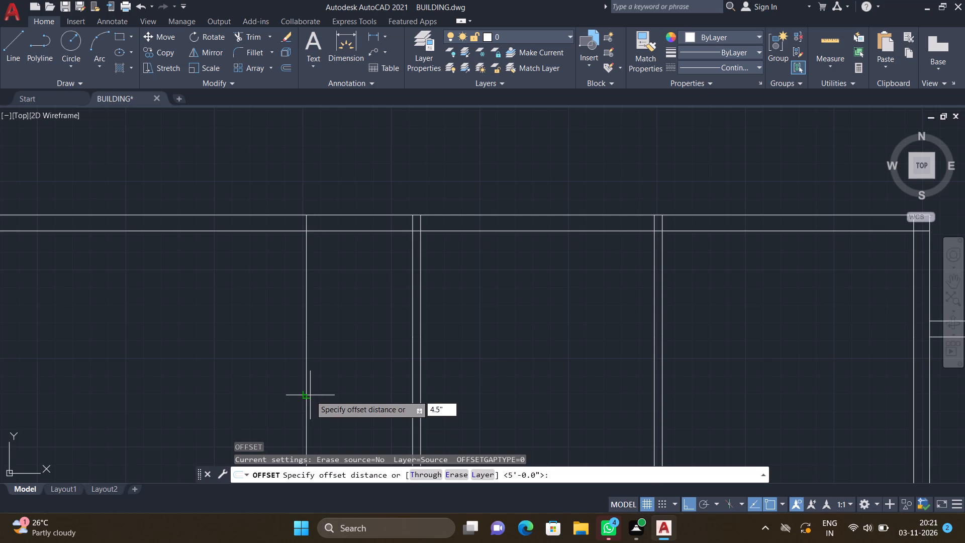
key("Return")
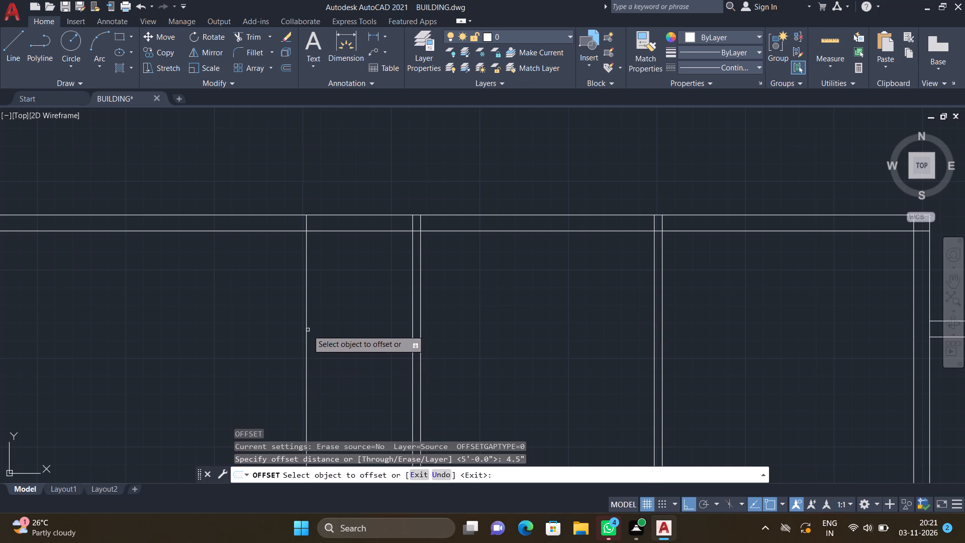
left_click(308, 328)
left_click(234, 330)
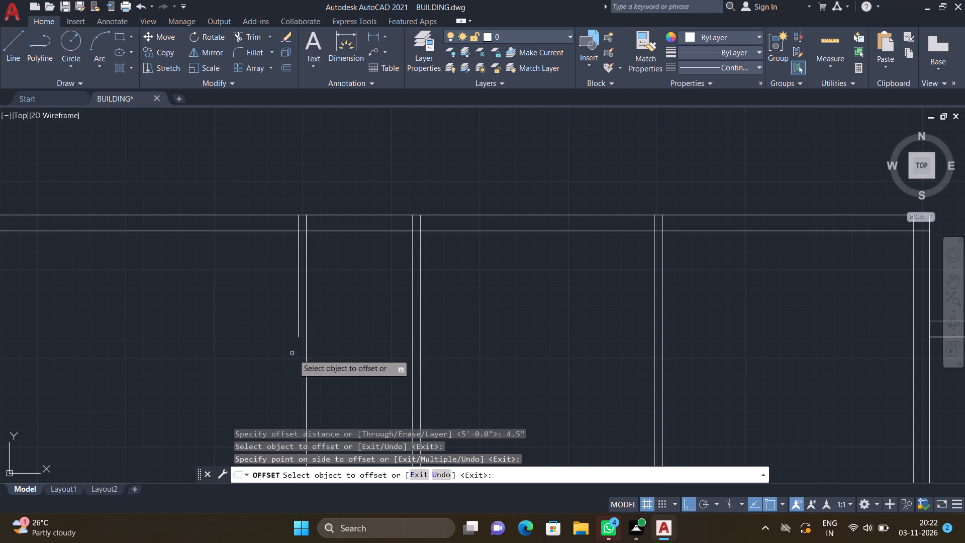
left_click(306, 373)
left_click(267, 366)
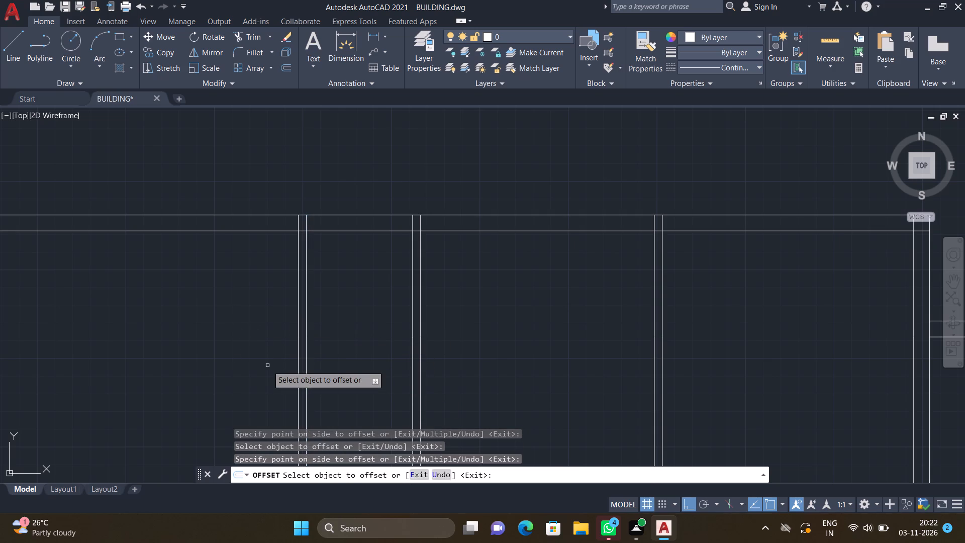
key("Return")
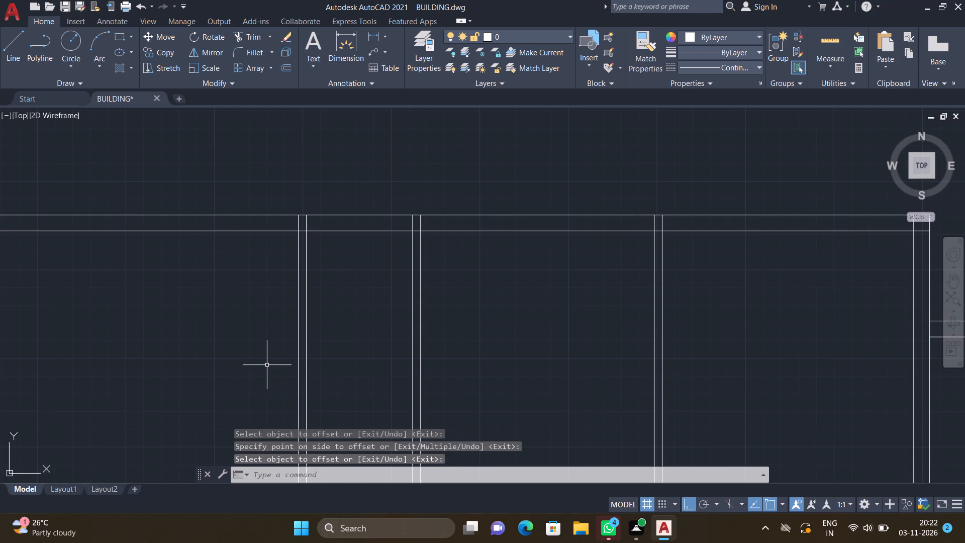
Offset both segments of the third partition's west face 14'4" to the west.
scroll(266, 364, "down", 4)
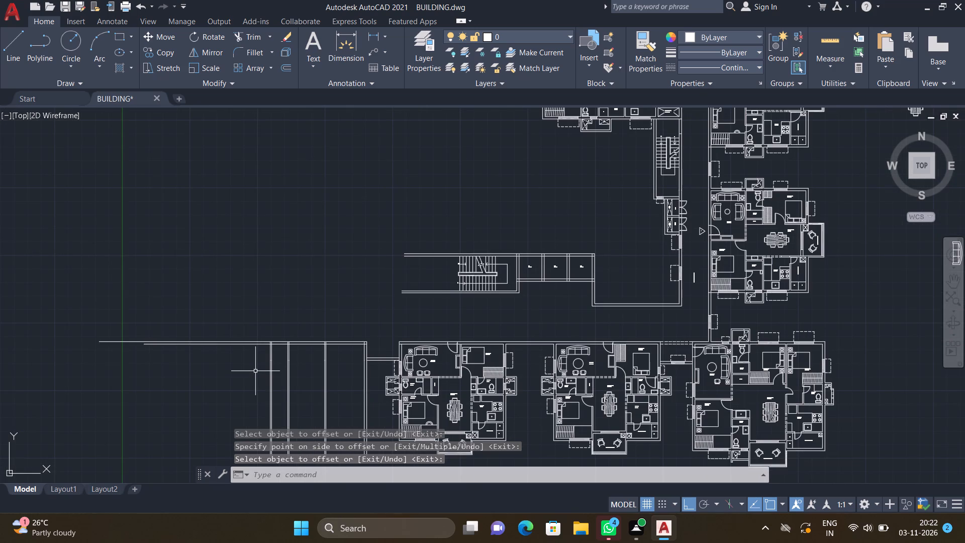
key("o")
key("Return")
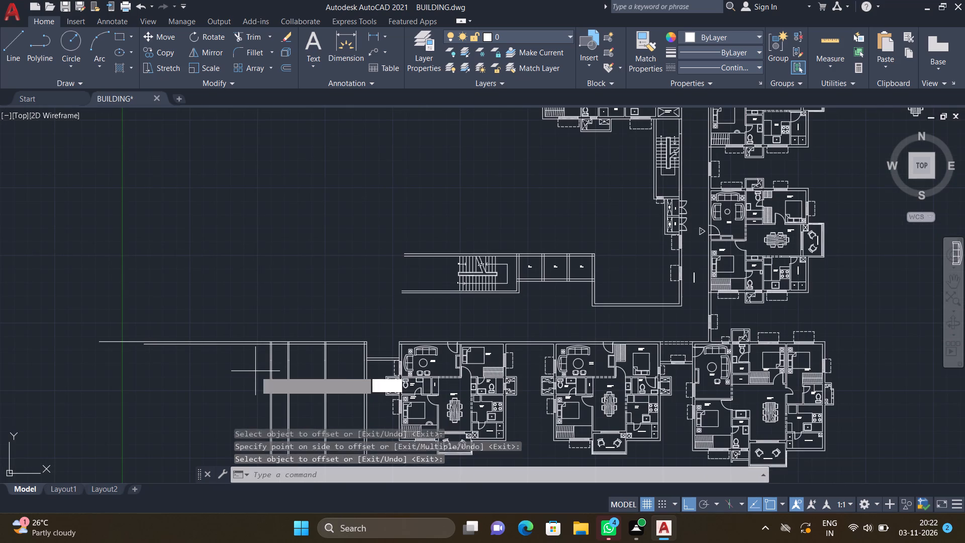
type("14'")
type("4\"")
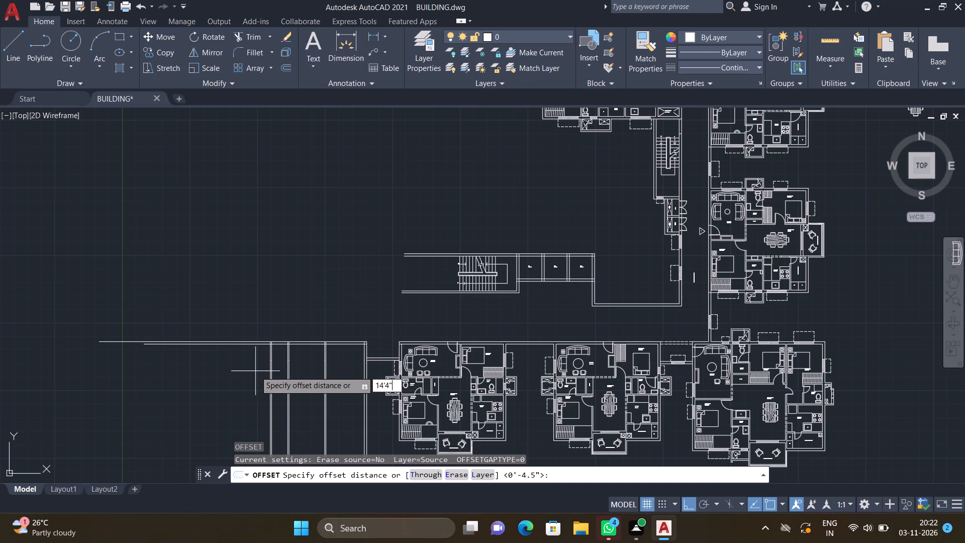
key("Return")
scroll(256, 373, "up", 3)
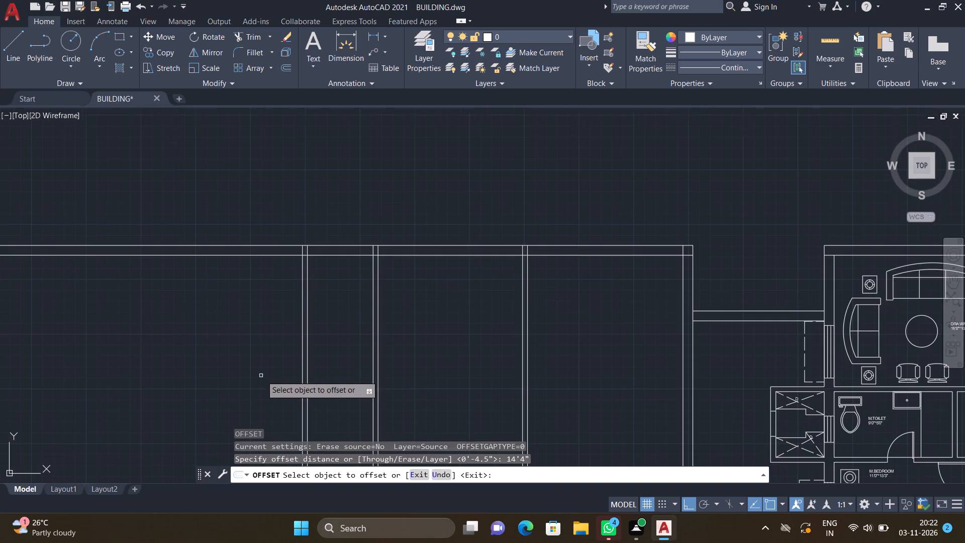
left_click(301, 356)
left_click(216, 368)
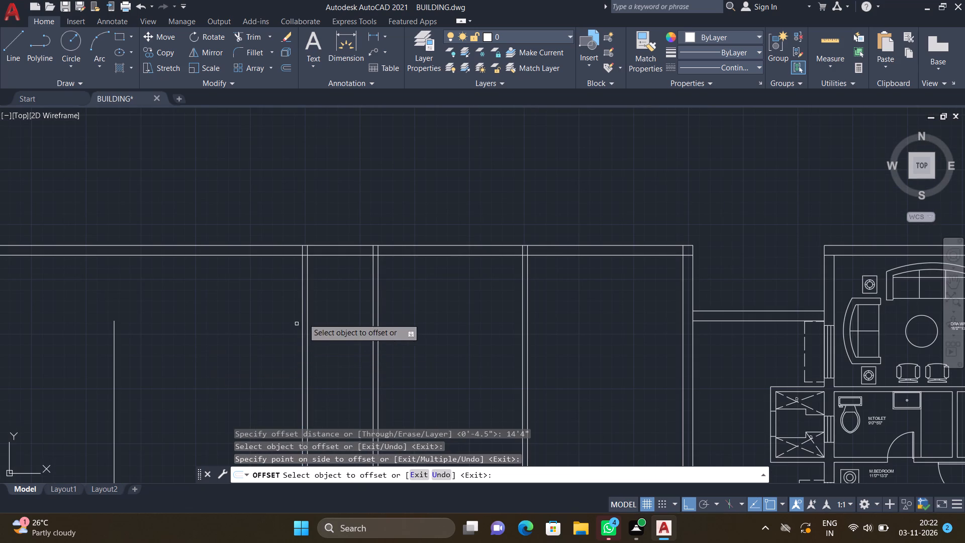
left_click(301, 278)
left_click(171, 306)
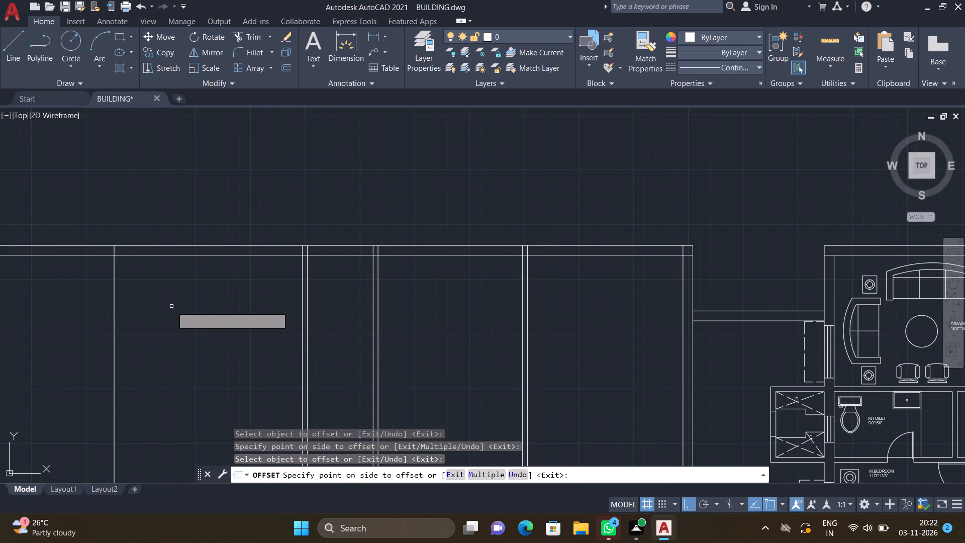
key("Return")
Offset both segments of the new westernmost vertical line 9" west to form the flat's west outer wall.
key("o")
key("Return")
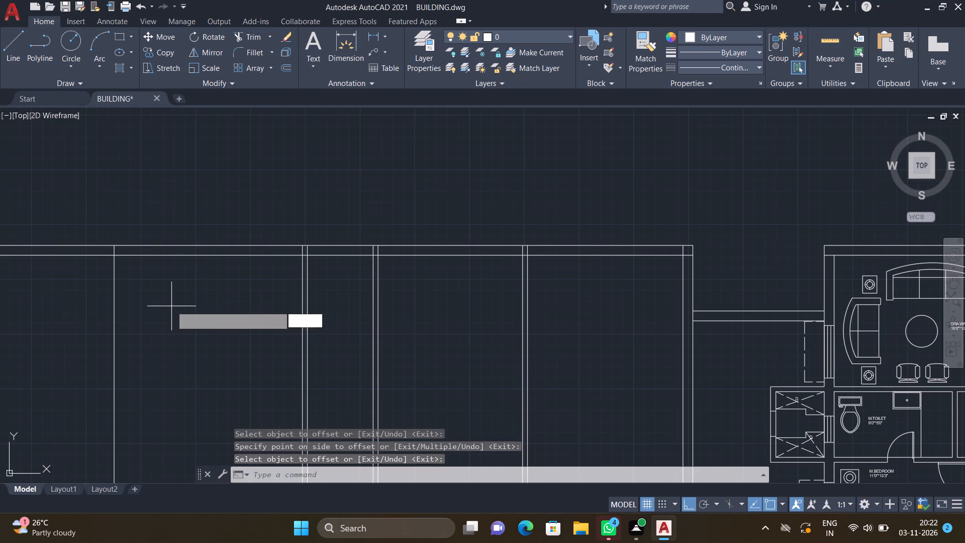
type("9\"")
key("Return")
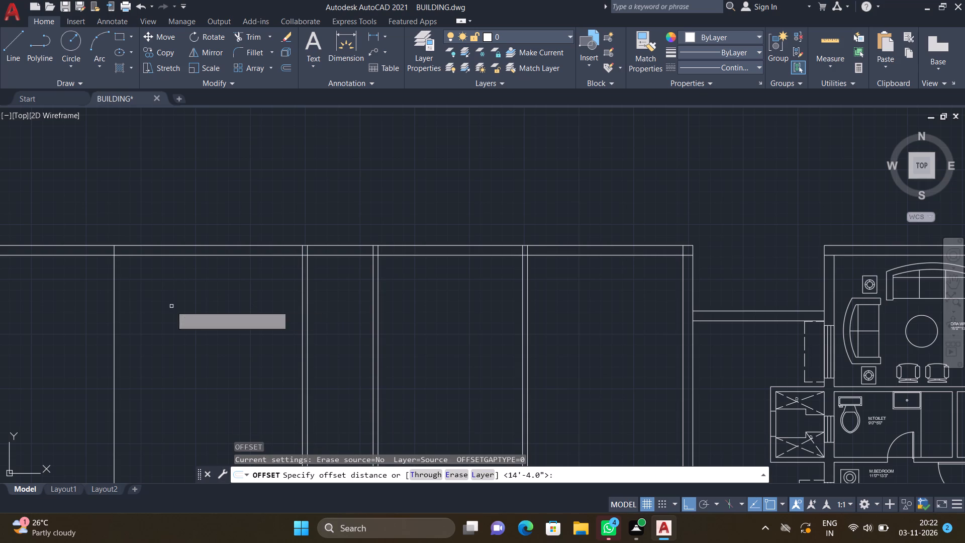
left_click(114, 301)
left_click_drag(55, 310, 60, 314)
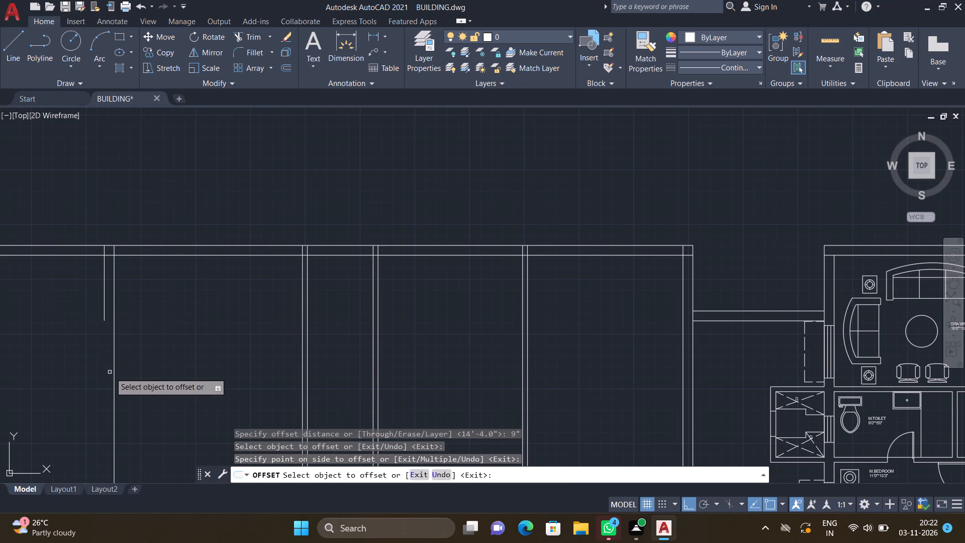
left_click(113, 375)
left_click(91, 368)
key("Return")
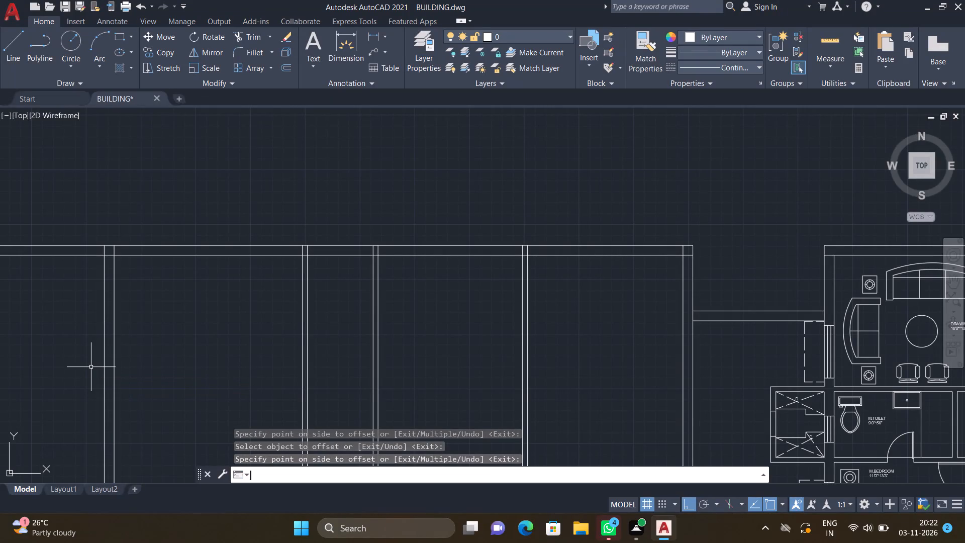
Trim the two north wall lines where they run past the new west outer wall.
scroll(89, 364, "down", 4)
scroll(70, 355, "up", 2)
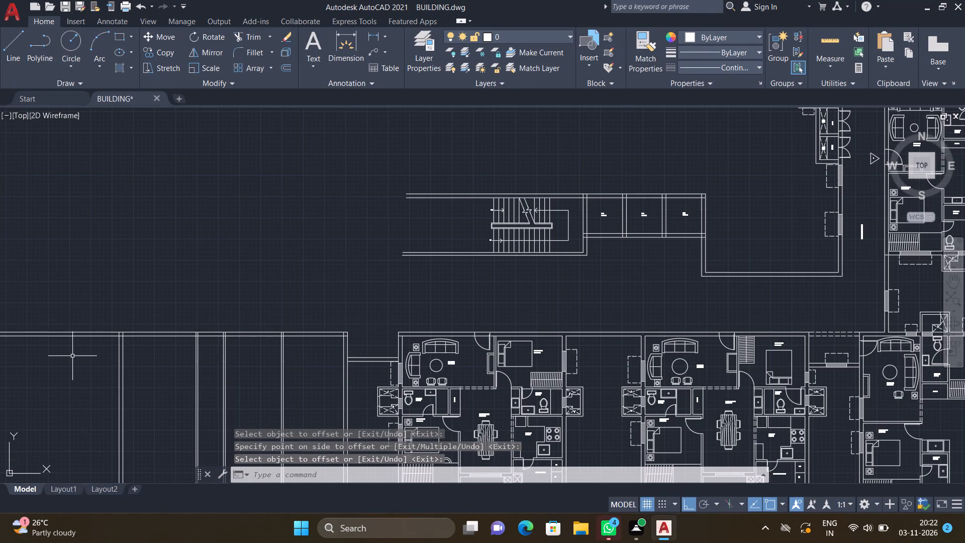
type("TR")
key("Return")
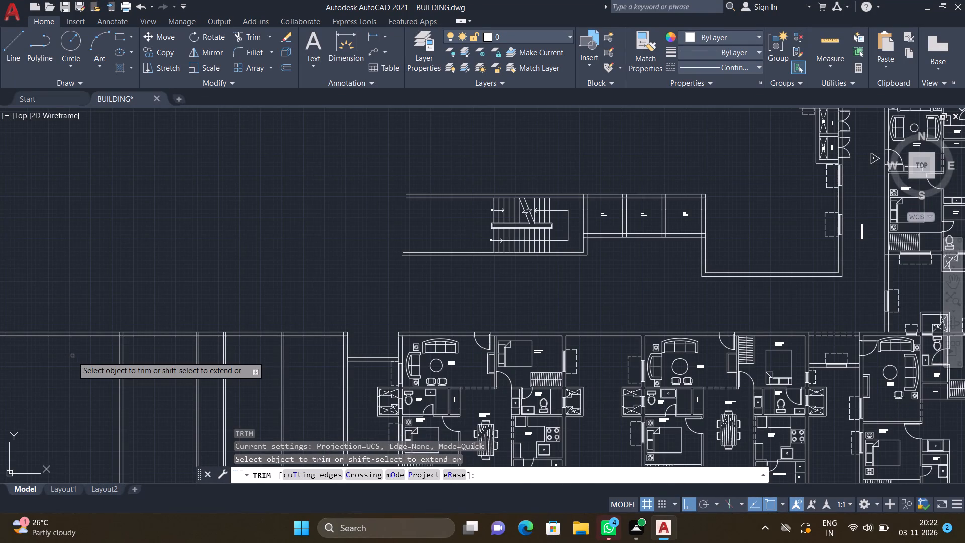
left_click_drag(69, 309, 54, 394)
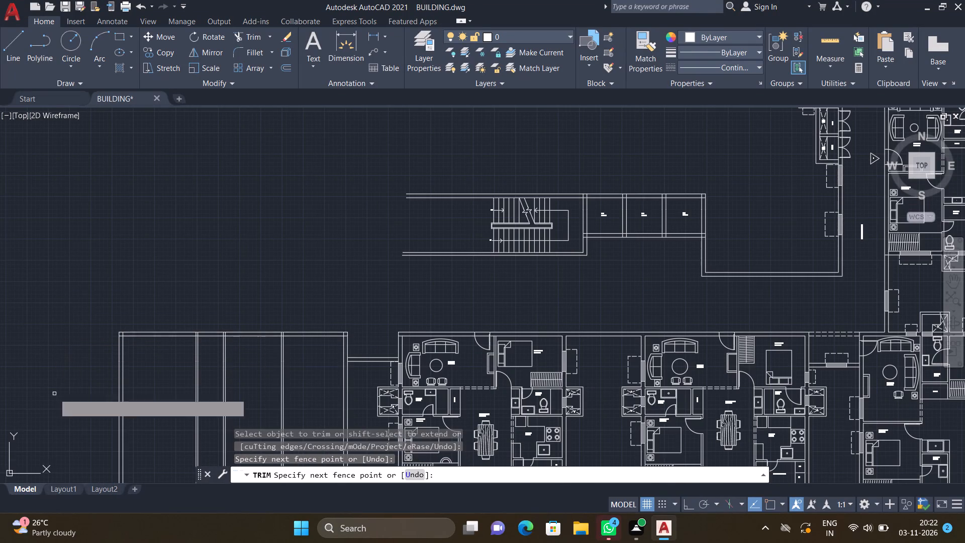
scroll(58, 371, "down", 3)
scroll(59, 371, "up", 2)
key("Return")
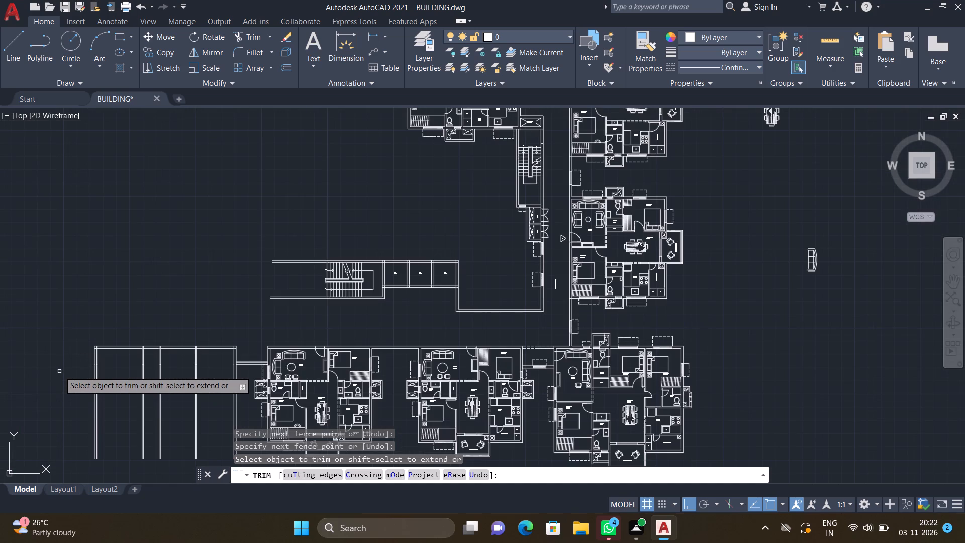
Offset the inner line of the new flat's north wall 11'4" to the south.
scroll(105, 371, "up", 3)
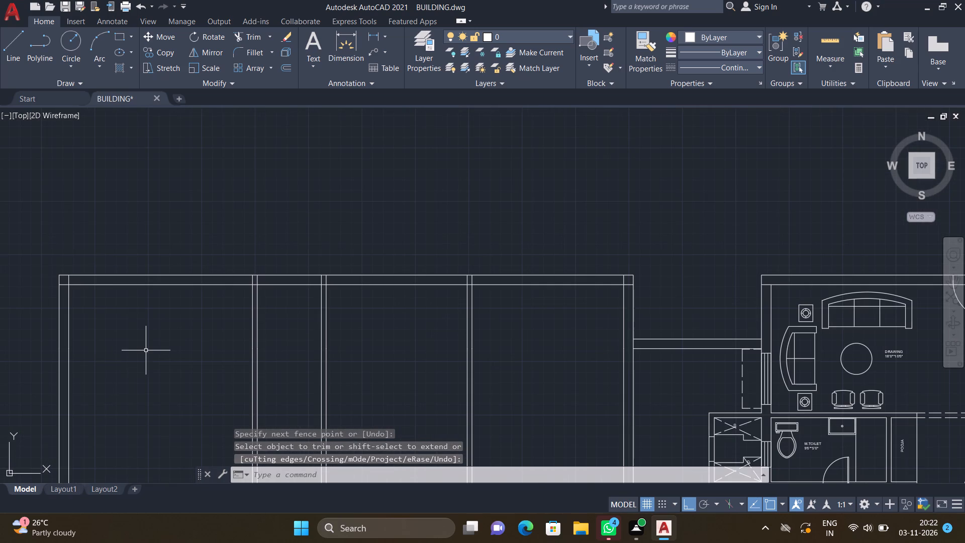
key("o")
key("Return")
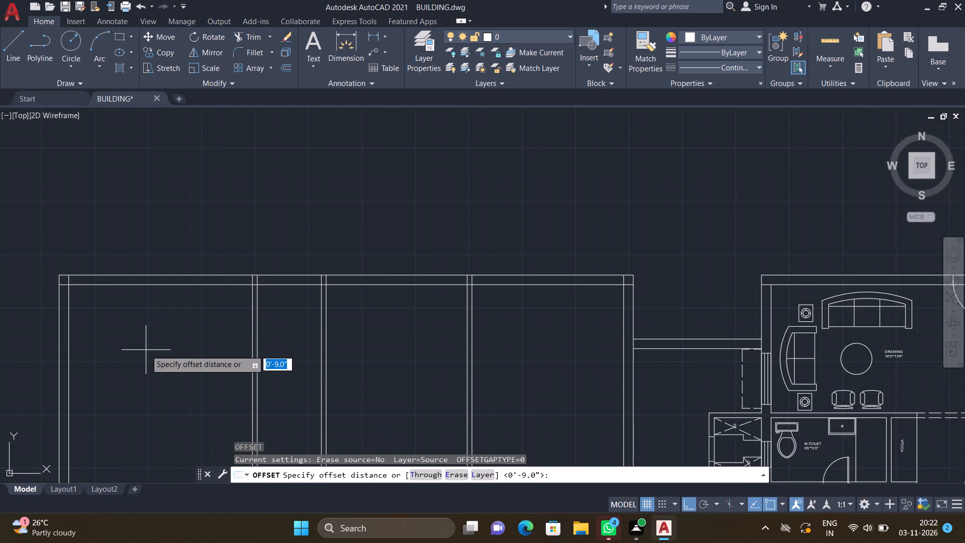
type("11'")
type("4\"")
key("Return")
scroll(147, 350, "down", 3)
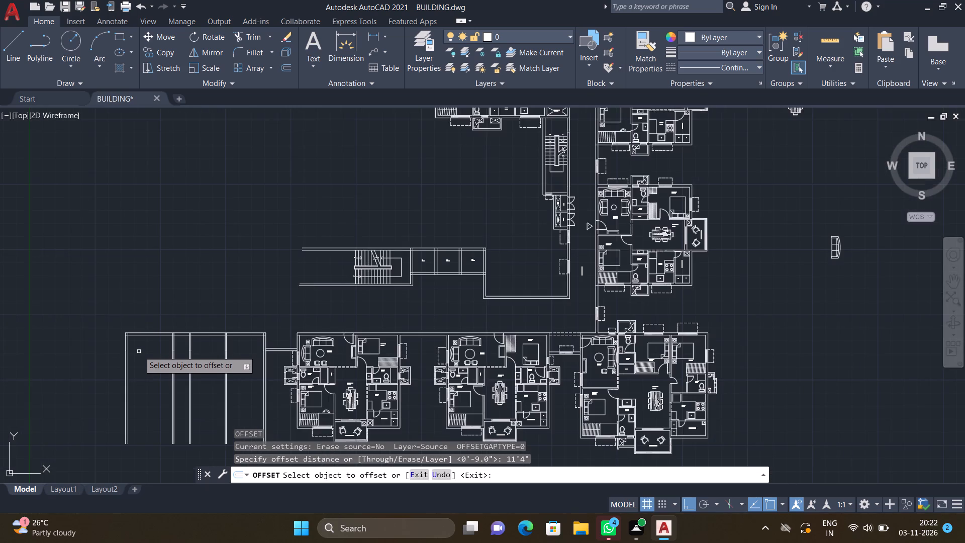
scroll(139, 352, "up", 2)
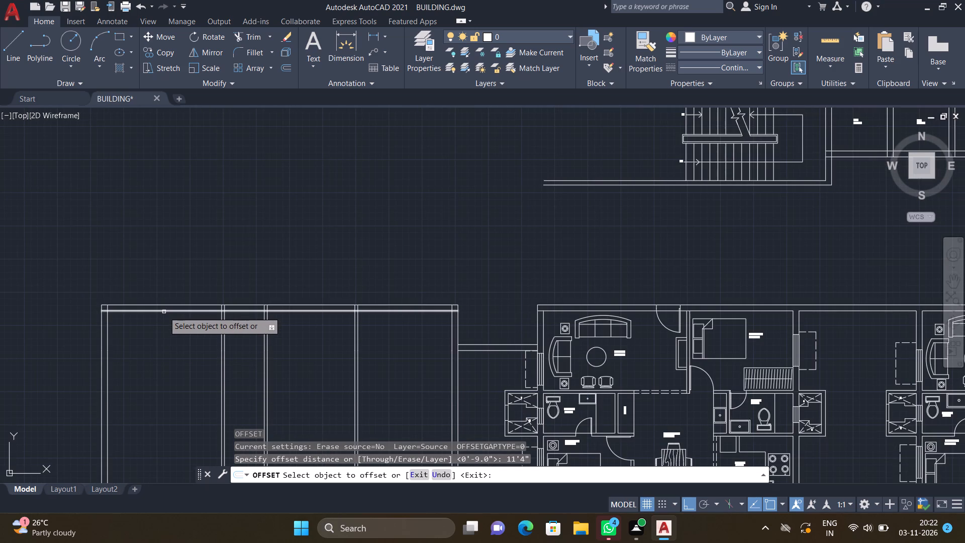
left_click(164, 312)
left_click(164, 377)
key("Return")
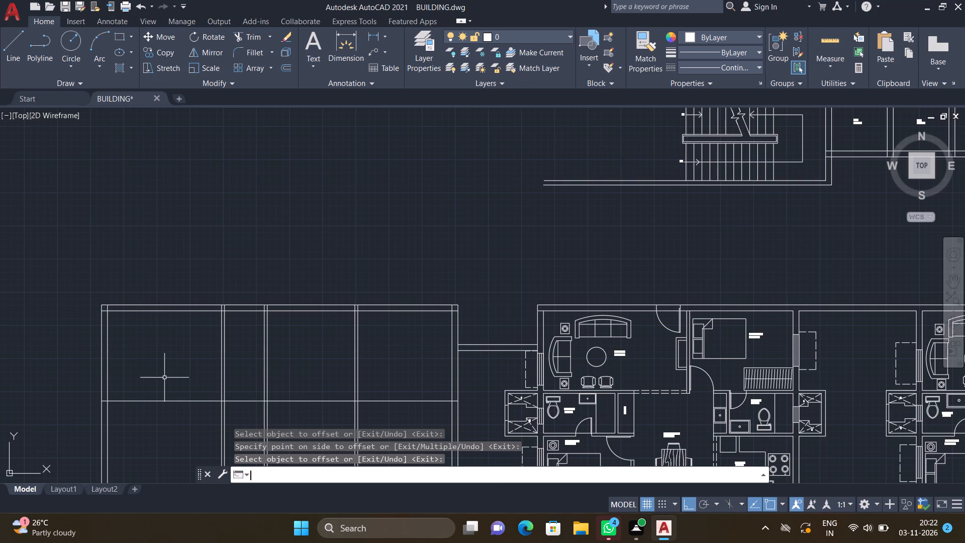
Offset the new horizontal line 4.5" south to form a horizontal partition wall.
scroll(168, 390, "down", 2)
scroll(169, 404, "up", 3)
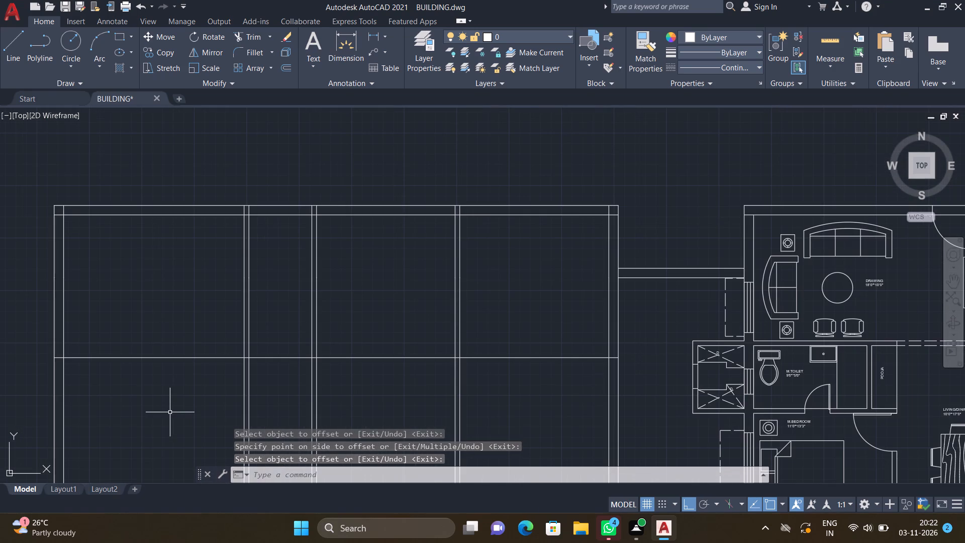
key("o")
key("Return")
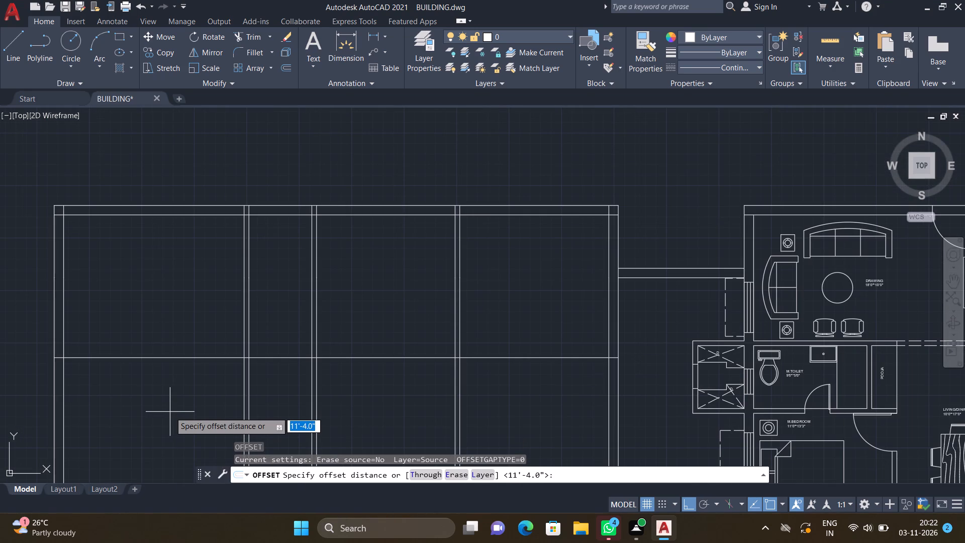
type("4.5\"")
key("Return")
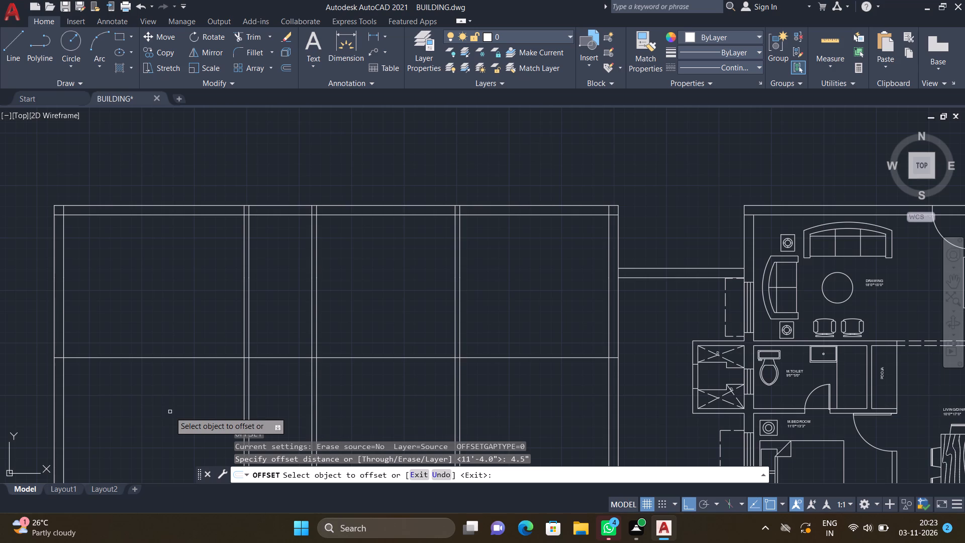
left_click(167, 358)
left_click(164, 380)
key("Return")
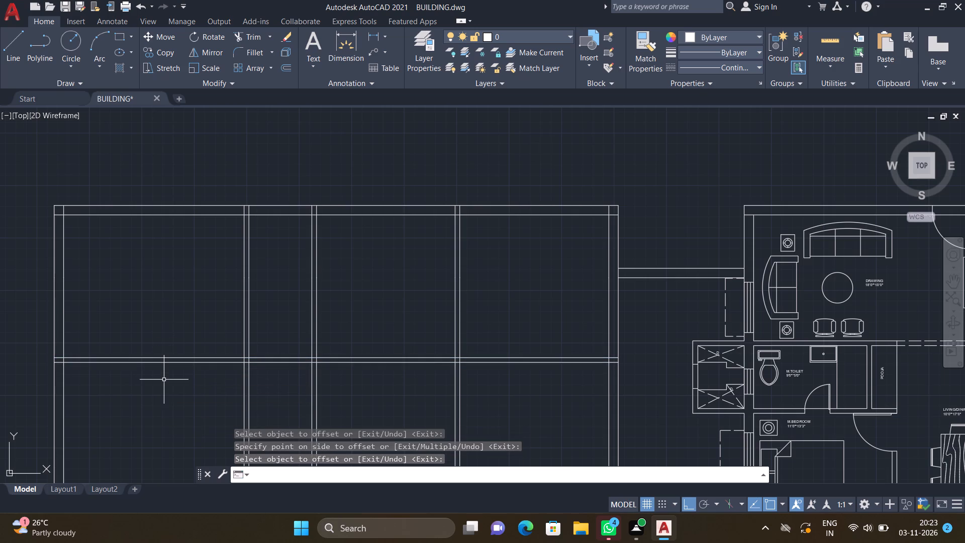
Trim the horizontal partition's two lines out of the 5' wide and 11' wide bays east of the third partition.
type("TR")
key("Return")
scroll(287, 371, "up", 1)
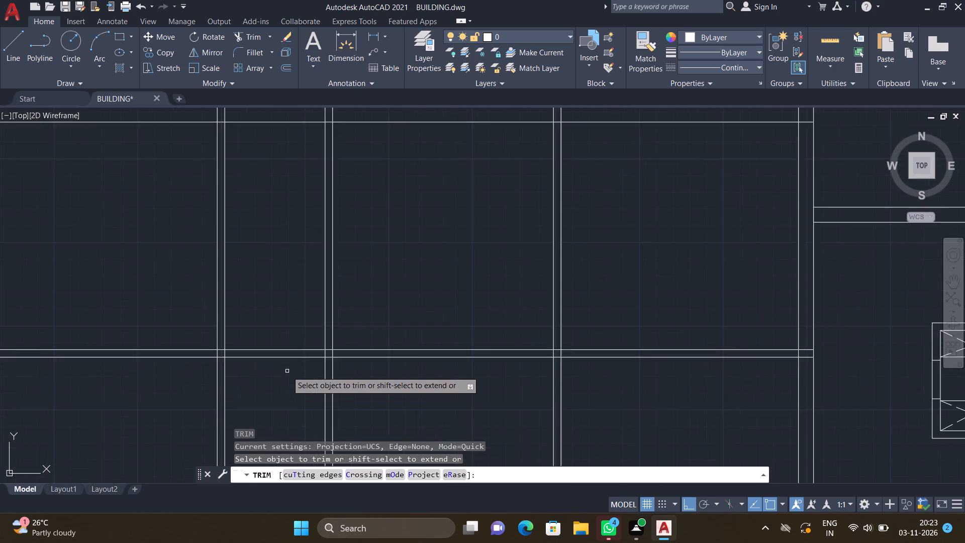
scroll(287, 371, "up", 1)
left_click_drag(264, 313, 262, 372)
scroll(261, 368, "down", 3)
scroll(322, 358, "up", 1)
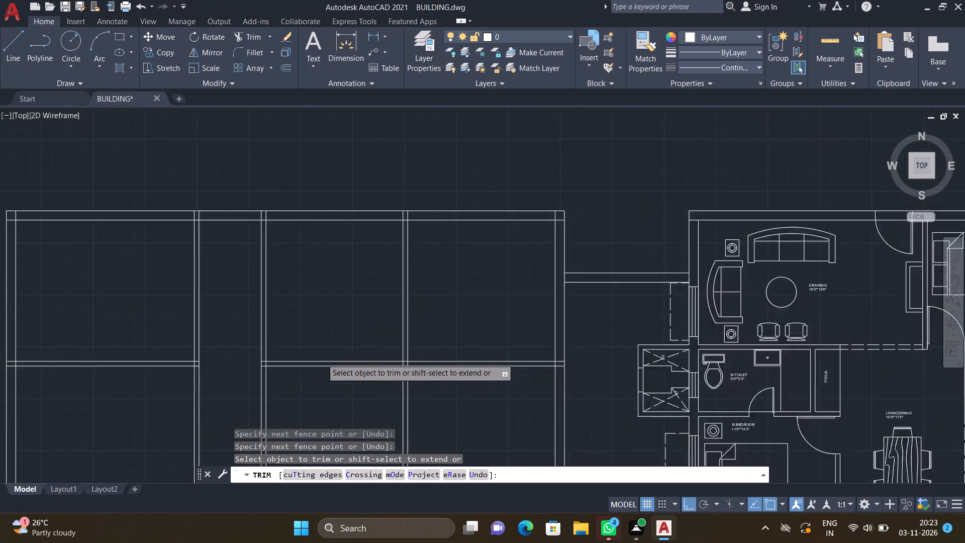
scroll(322, 358, "up", 1)
left_click_drag(312, 344, 321, 384)
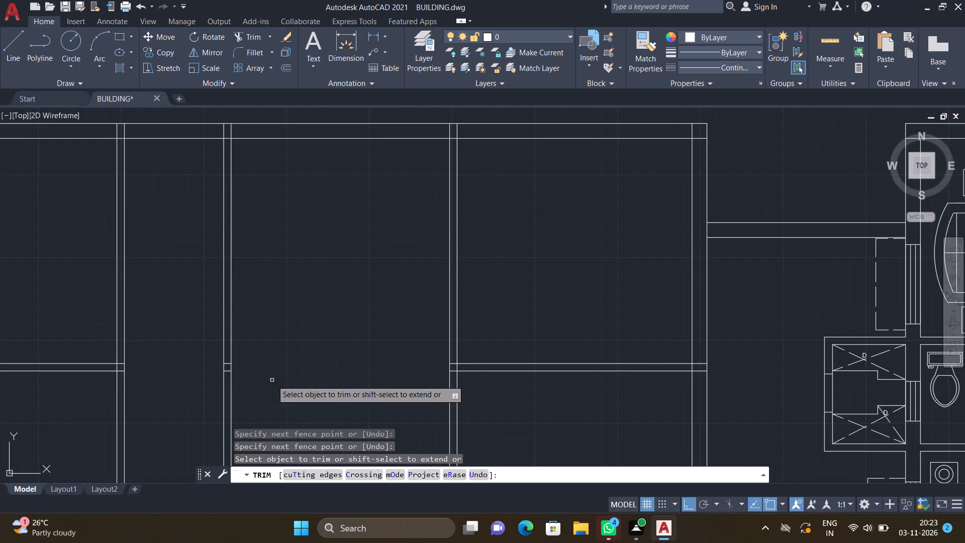
Trim the horizontal partition's remaining pieces from the second partition, the easternmost bay, the first partition and the east outer wall.
scroll(225, 373, "up", 3)
left_click(229, 334)
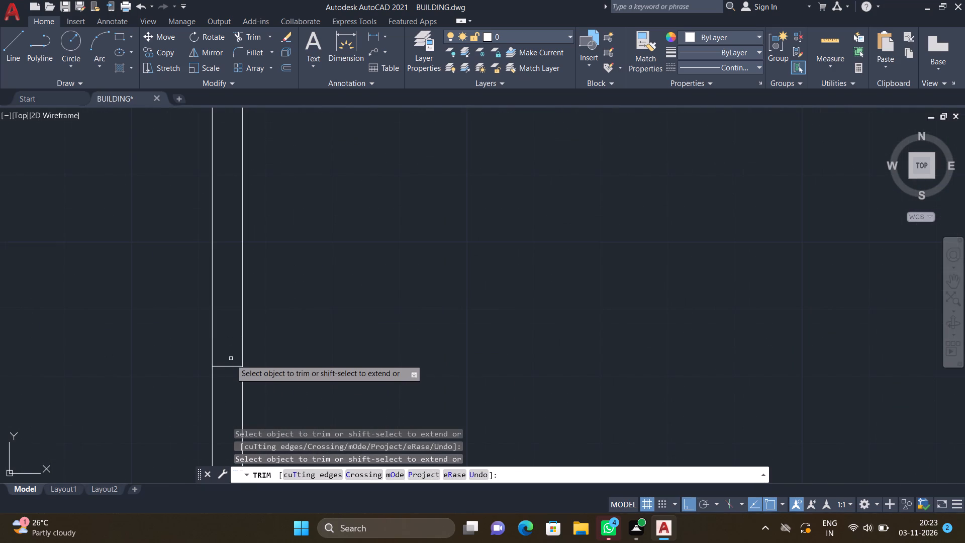
left_click(231, 367)
scroll(285, 343, "down", 5)
scroll(472, 341, "up", 3)
left_click(475, 353)
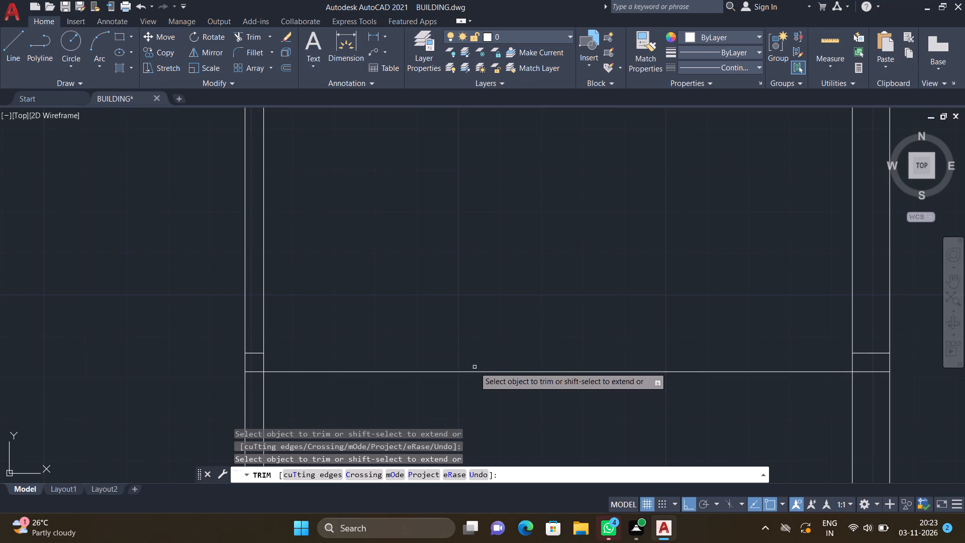
left_click(474, 370)
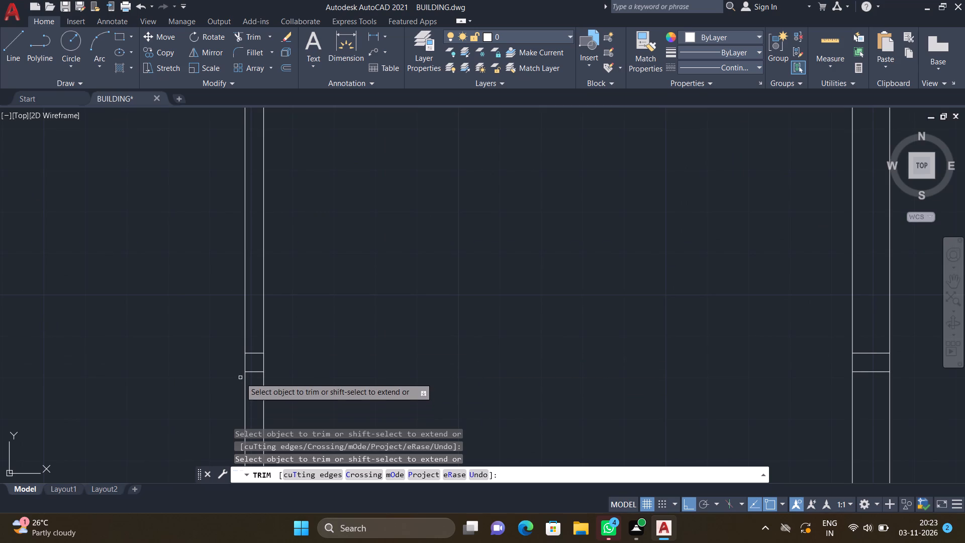
scroll(245, 373, "up", 2)
left_click(263, 370)
left_click(263, 324)
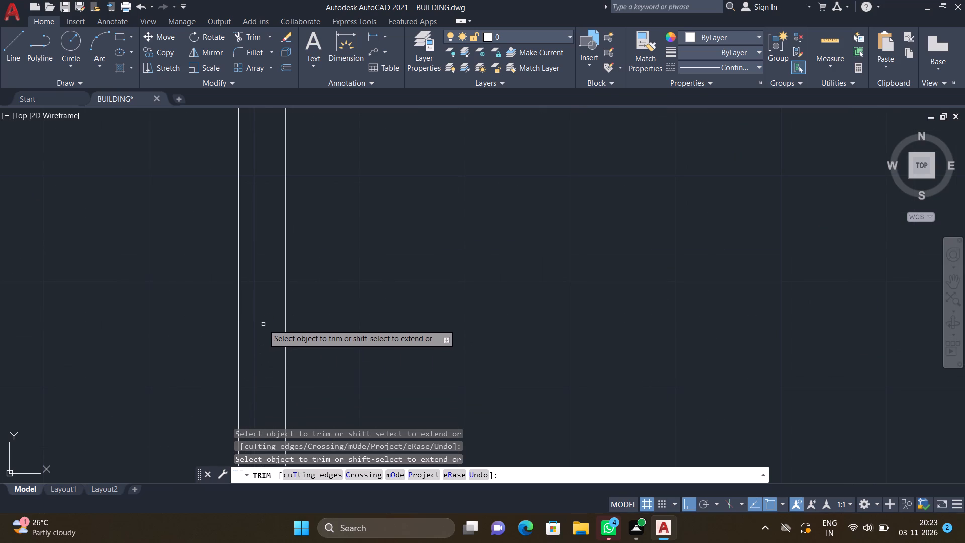
scroll(338, 327, "down", 5)
scroll(487, 332, "up", 4)
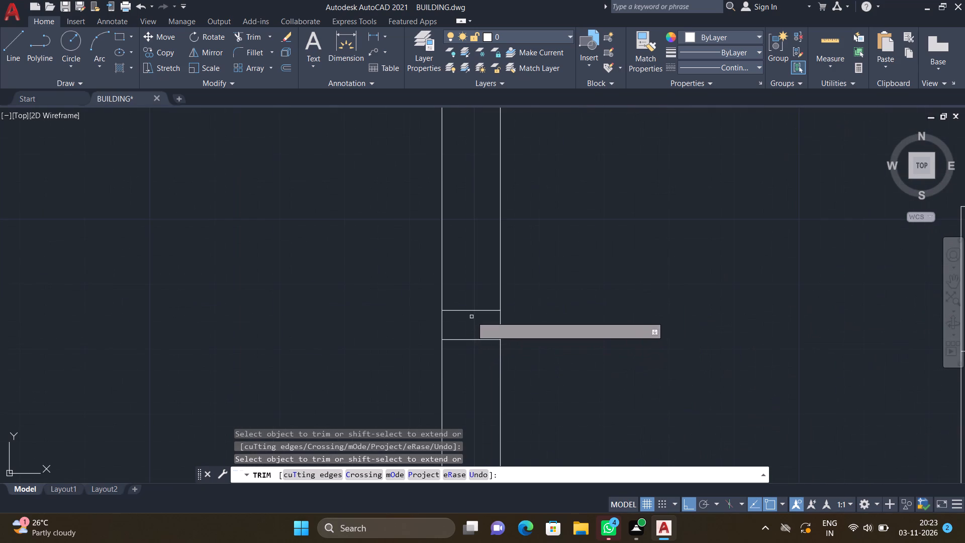
left_click(470, 311)
left_click(463, 339)
scroll(385, 365, "down", 5)
key("Return")
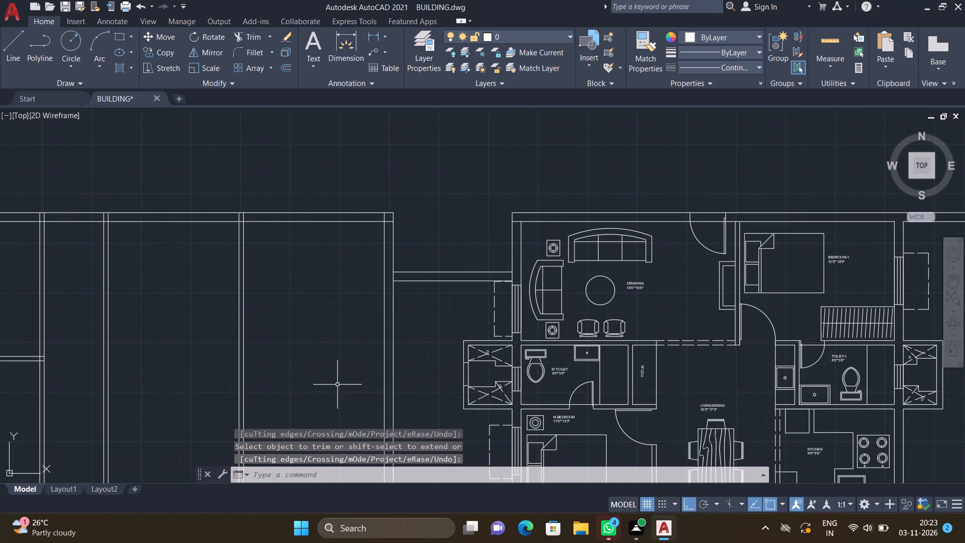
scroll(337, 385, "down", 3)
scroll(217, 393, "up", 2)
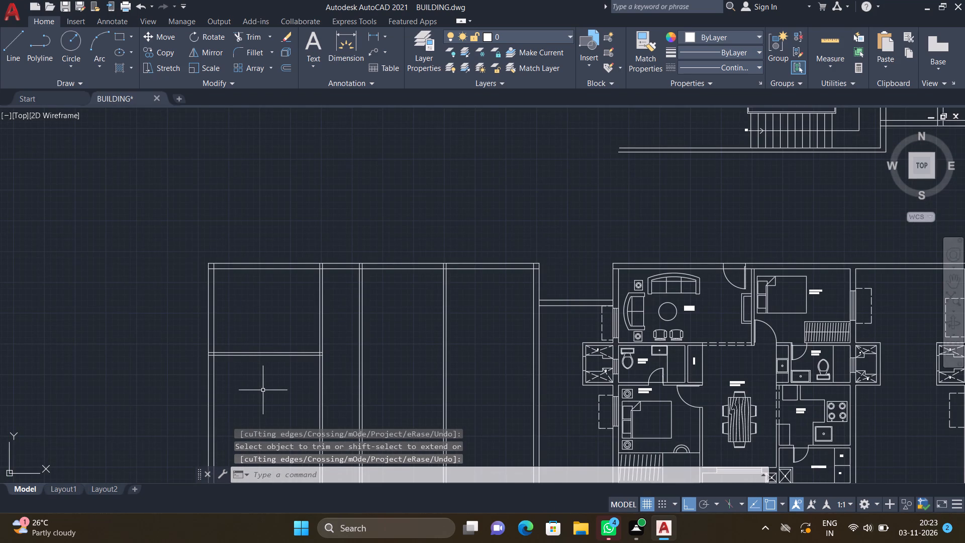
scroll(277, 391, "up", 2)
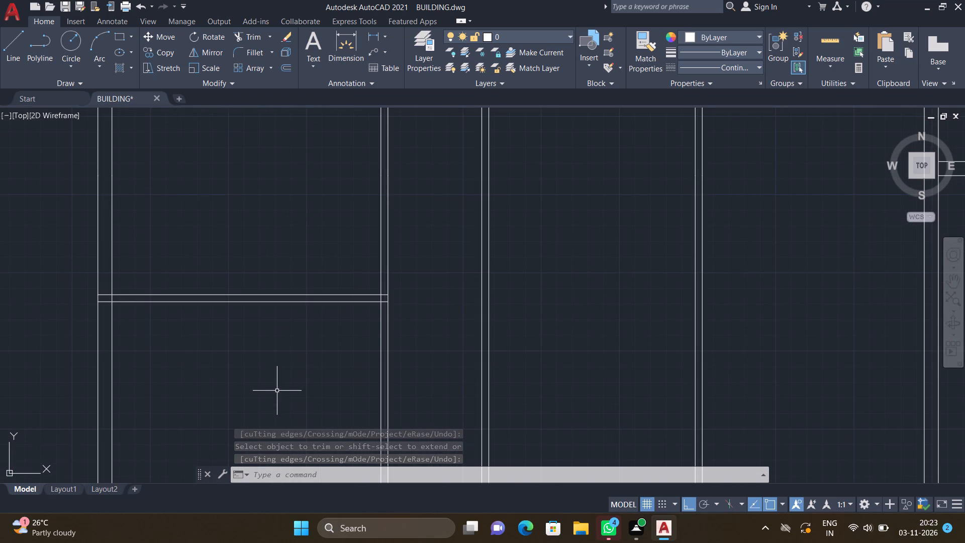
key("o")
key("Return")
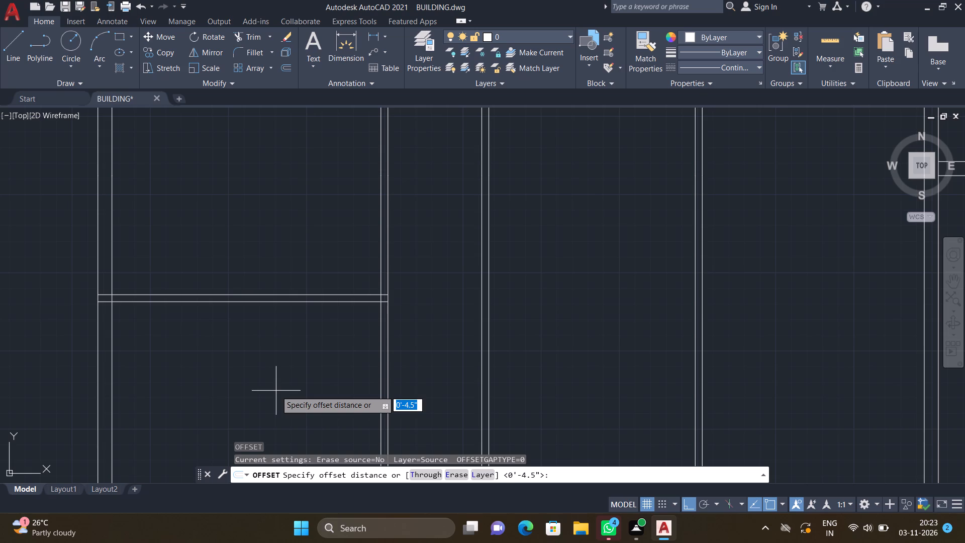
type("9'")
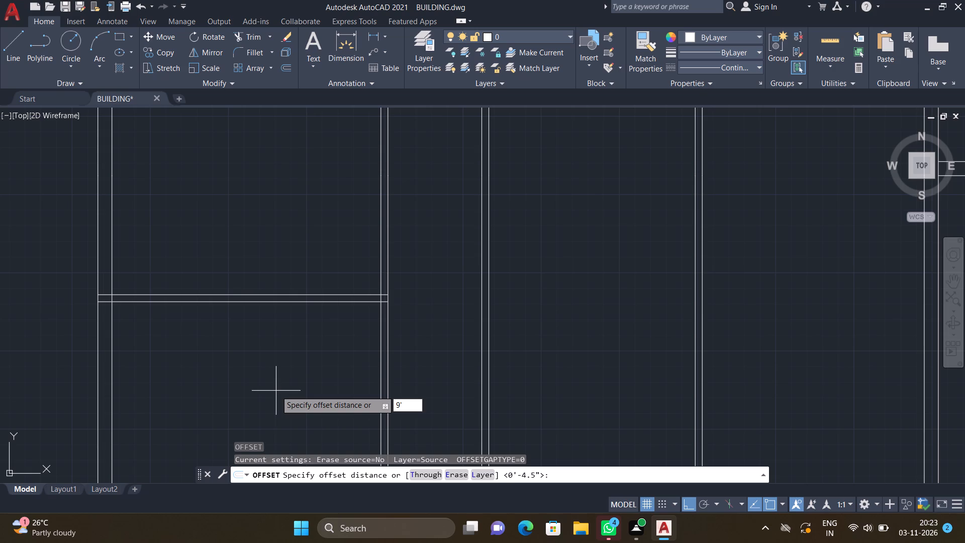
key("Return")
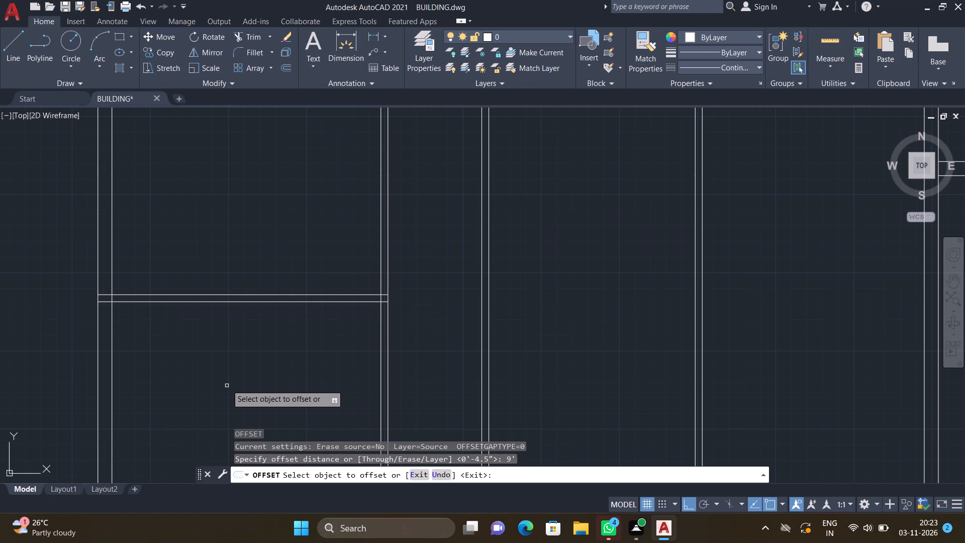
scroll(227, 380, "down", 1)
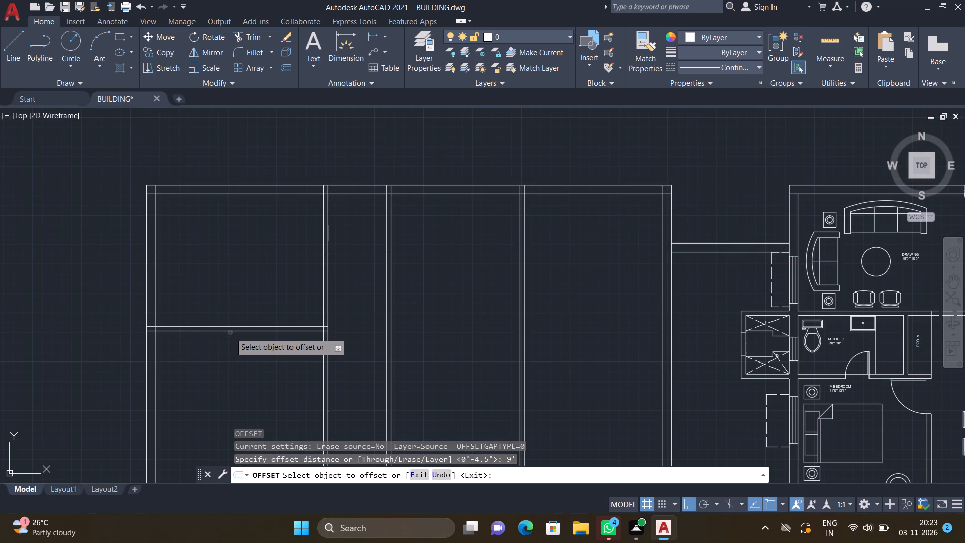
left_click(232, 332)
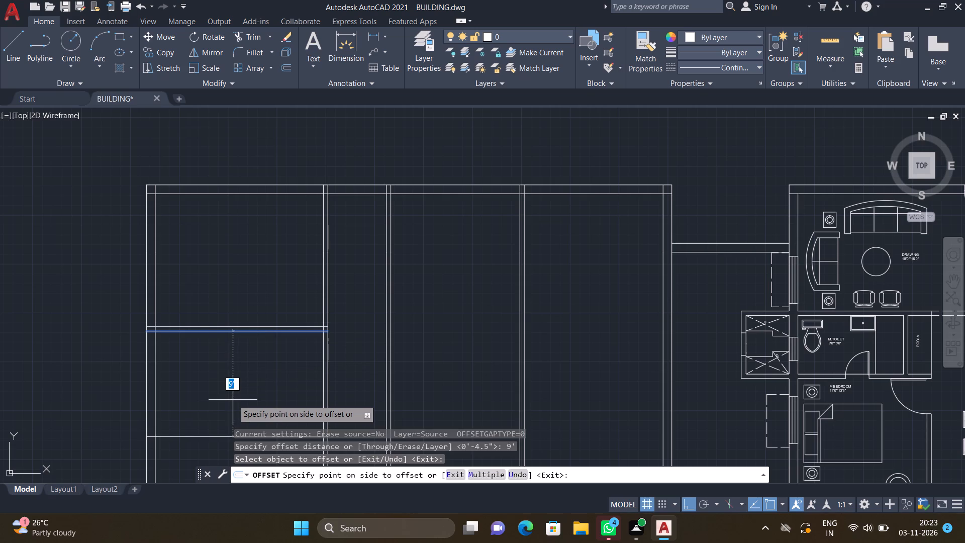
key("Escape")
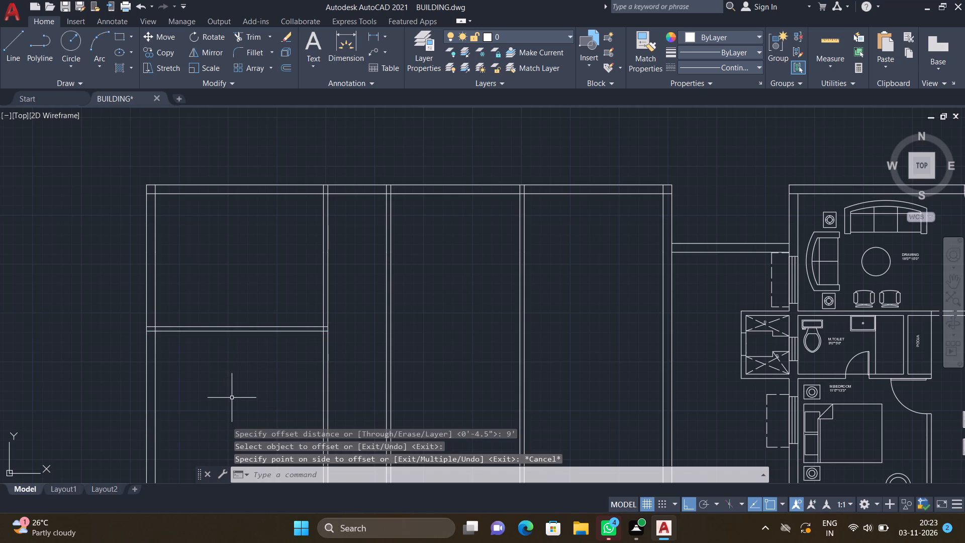
Offset the south line of the western bay's horizontal partition 9' to the south.
key("o")
key("Return")
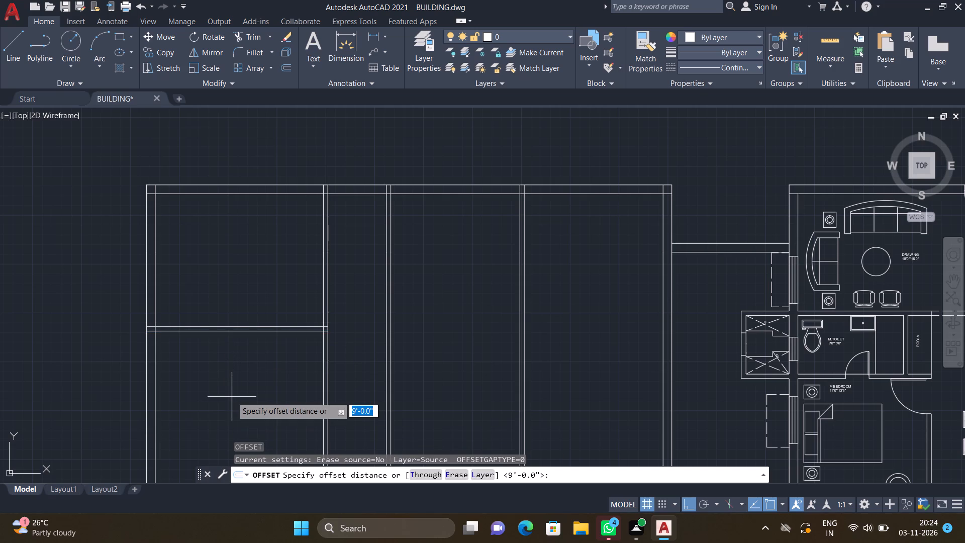
type("9'")
key("Return")
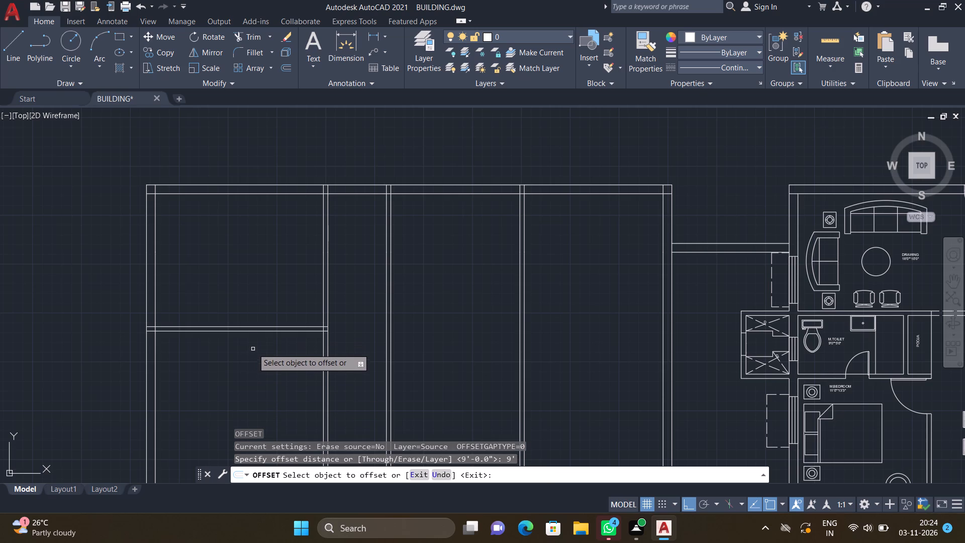
left_click(253, 331)
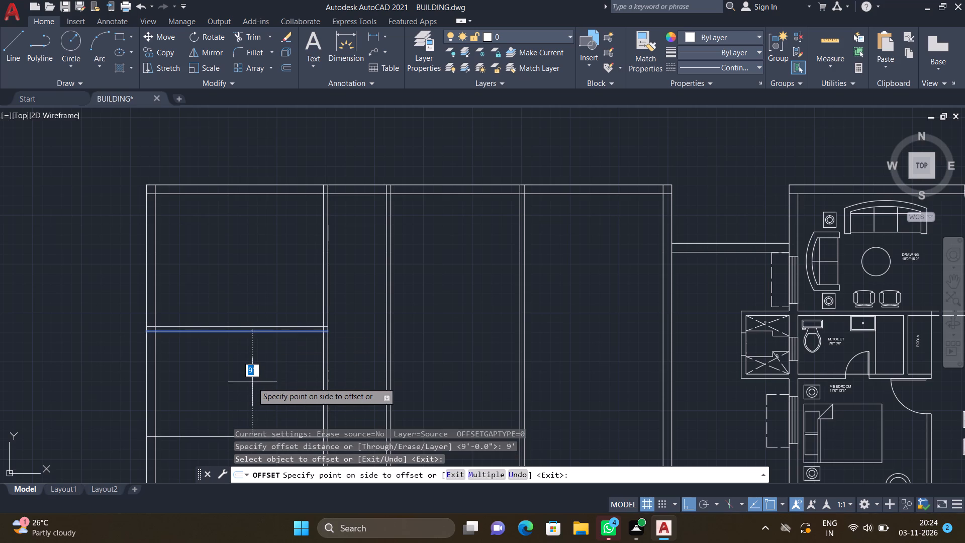
left_click(250, 394)
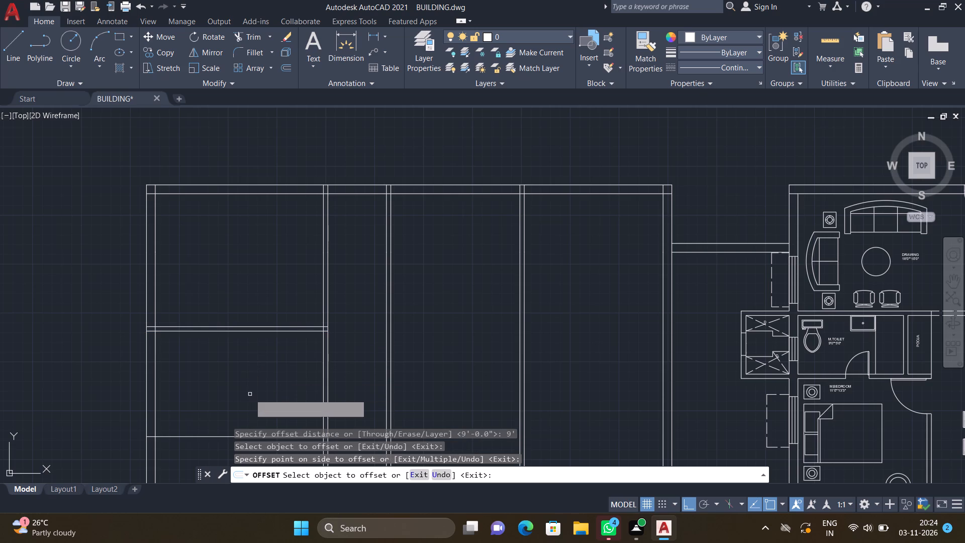
key("Return")
Offset the new horizontal line 4.5" south to form a second horizontal partition in the western bay.
scroll(250, 394, "down", 4)
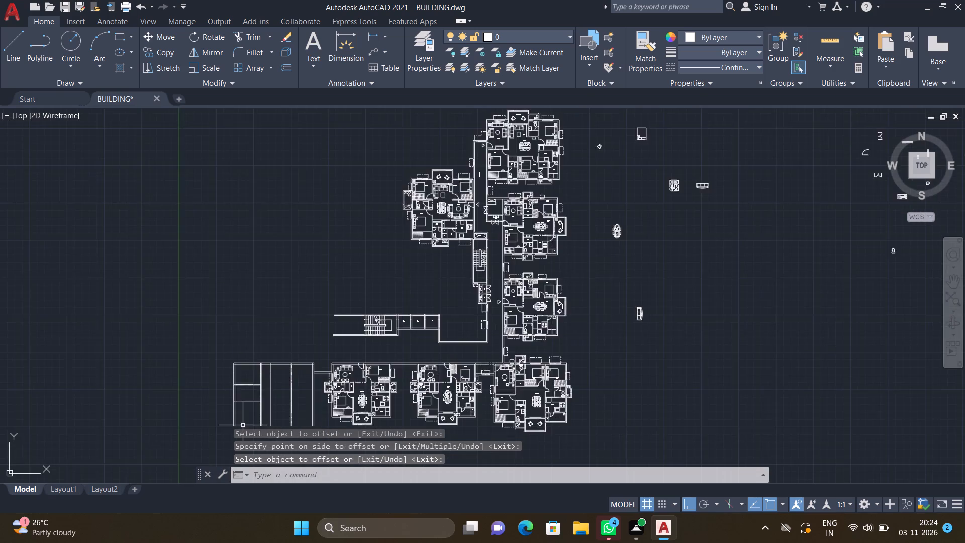
scroll(244, 426, "up", 3)
key("o")
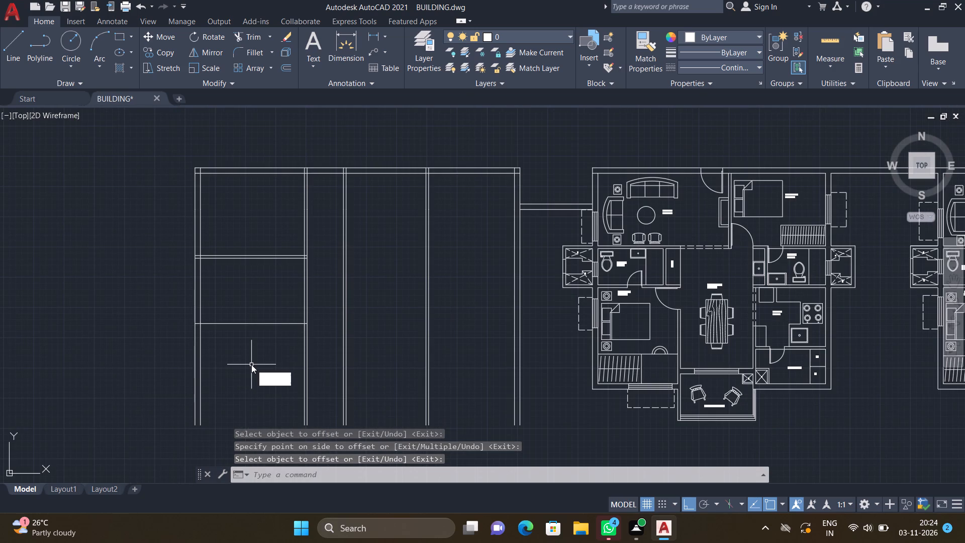
key("Return")
type("4.5\"")
key("Return")
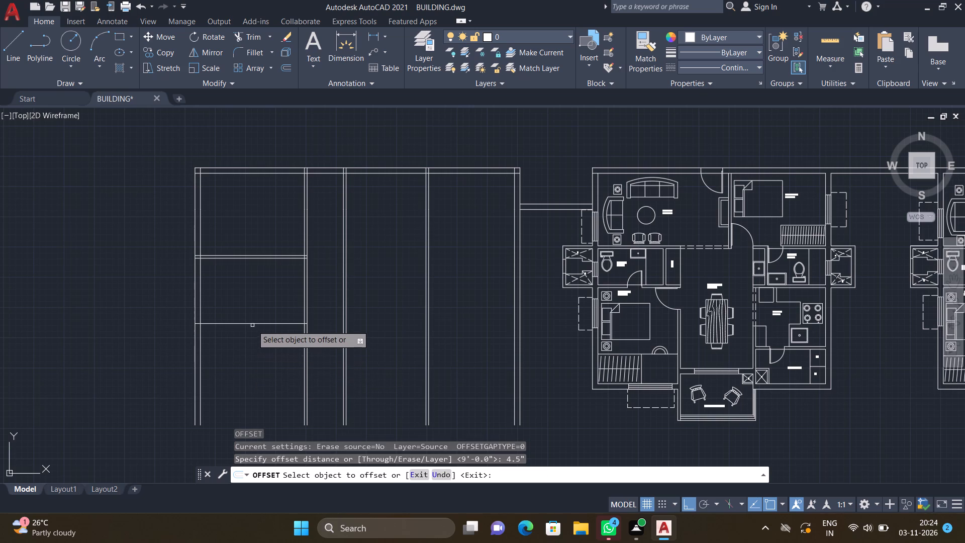
left_click(252, 323)
left_click(250, 349)
key("Return")
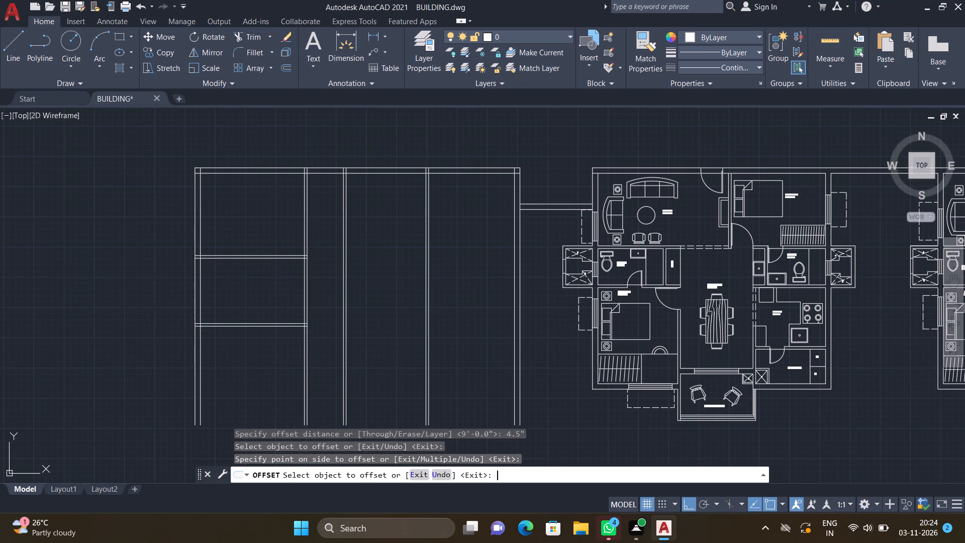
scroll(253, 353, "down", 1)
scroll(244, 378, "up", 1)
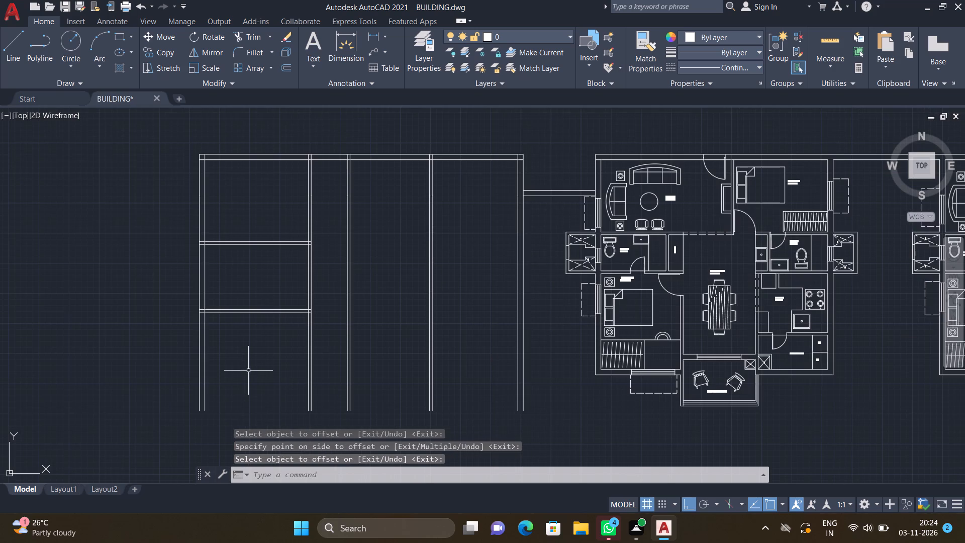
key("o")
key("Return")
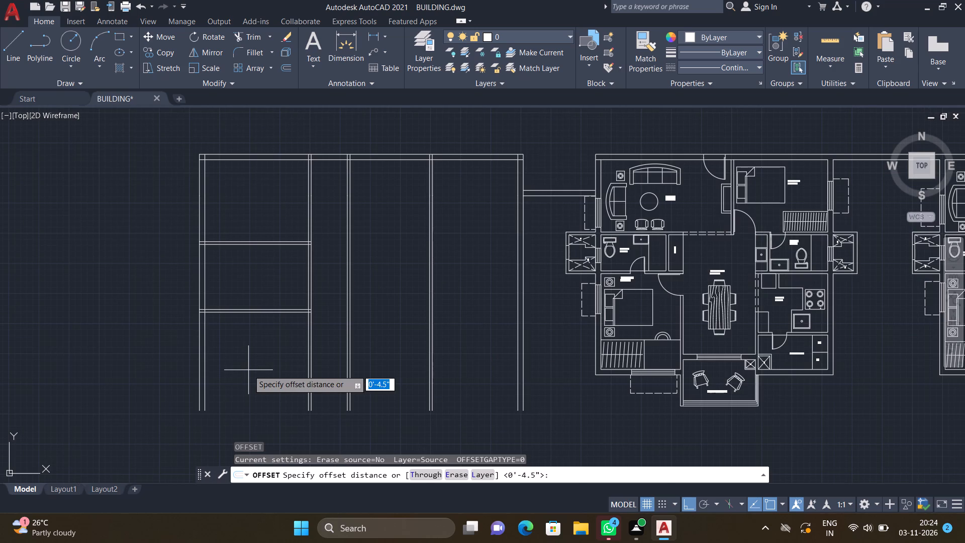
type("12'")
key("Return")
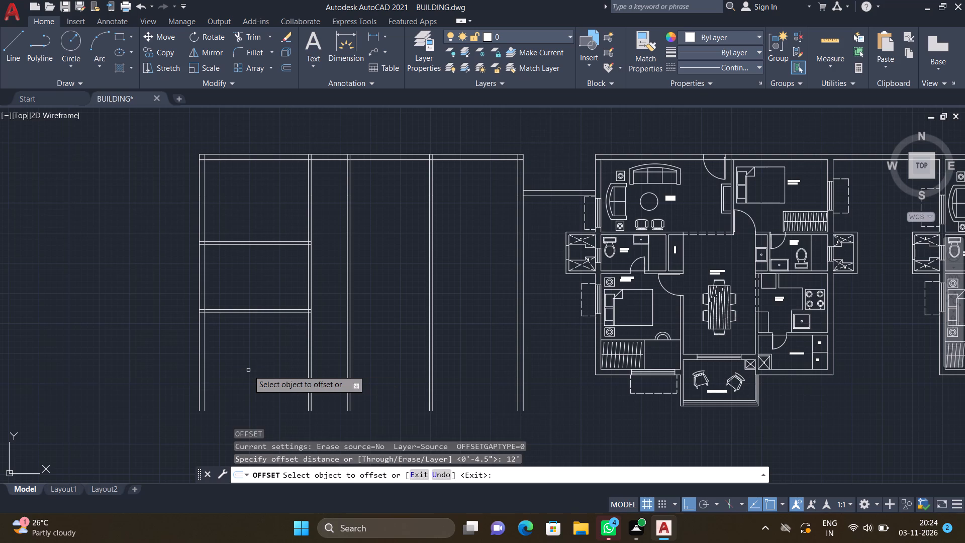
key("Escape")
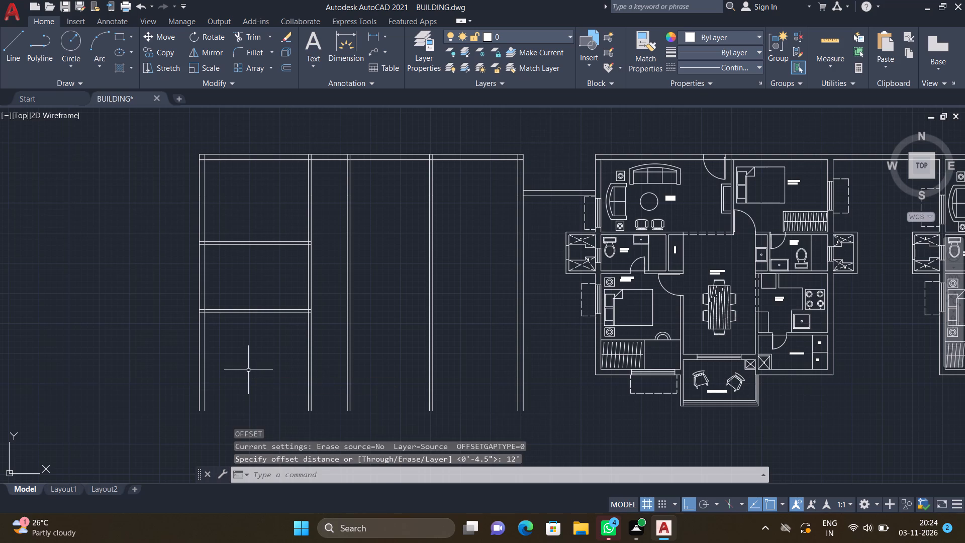
Offset the south line of the second horizontal partition 12'4" to the south.
key("o")
key("Return")
type("12'")
type("4\"")
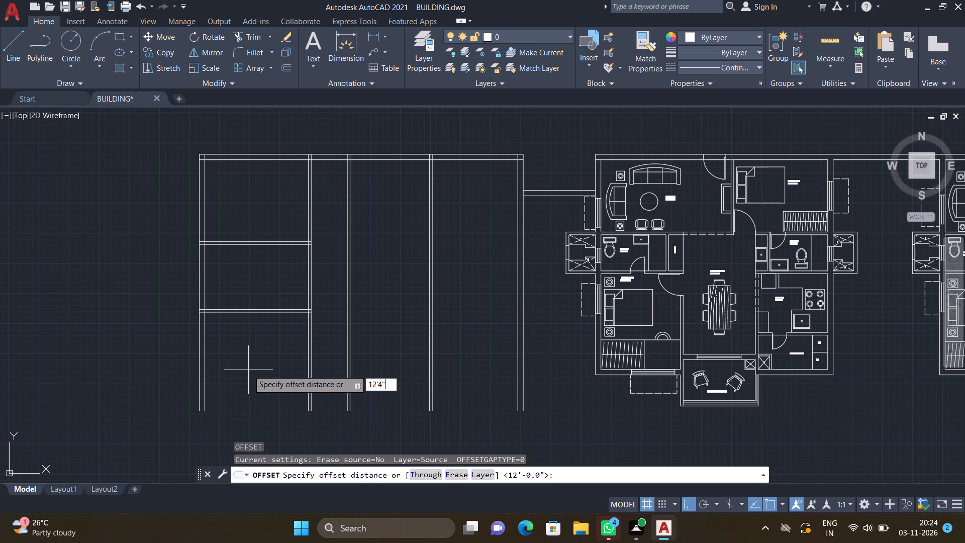
key("Return")
scroll(270, 322, "up", 1)
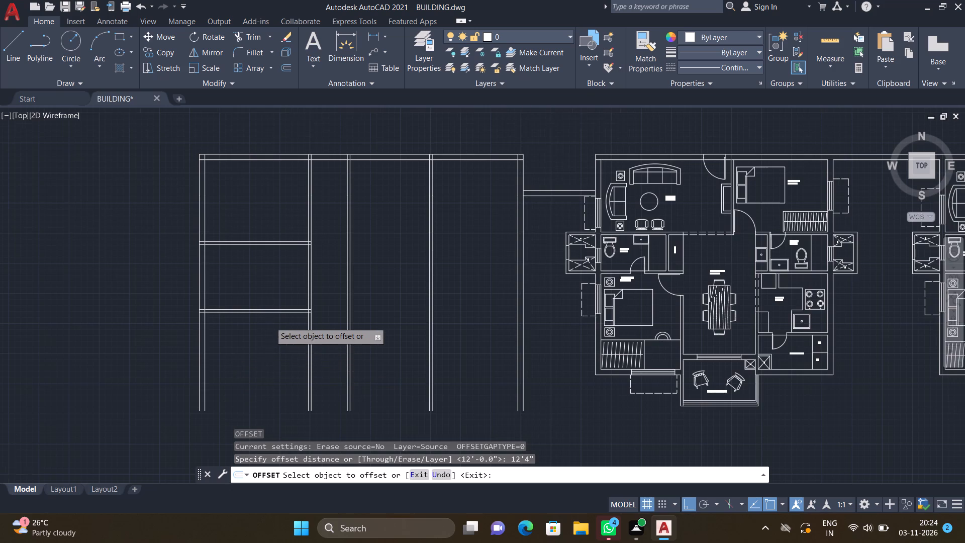
scroll(270, 322, "up", 1)
left_click_drag(275, 298, 277, 303)
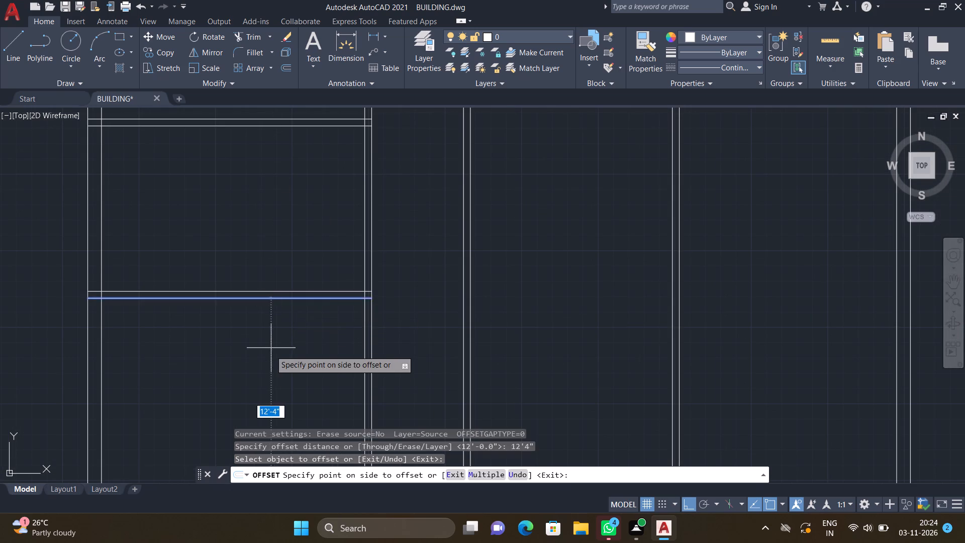
scroll(267, 363, "down", 3)
left_click(249, 412)
key("Return")
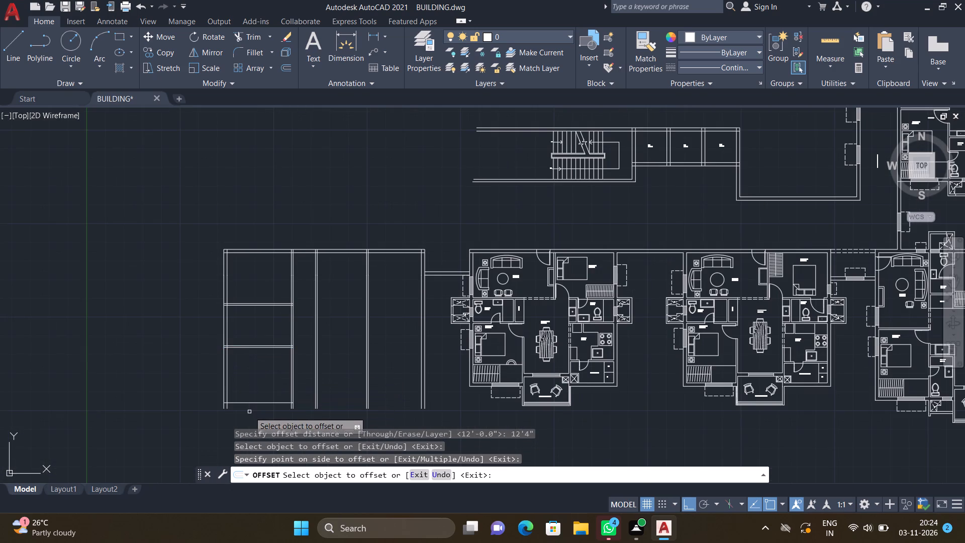
Offset the new southernmost line 9" south to form the western bay's south outer wall.
scroll(249, 411, "up", 2)
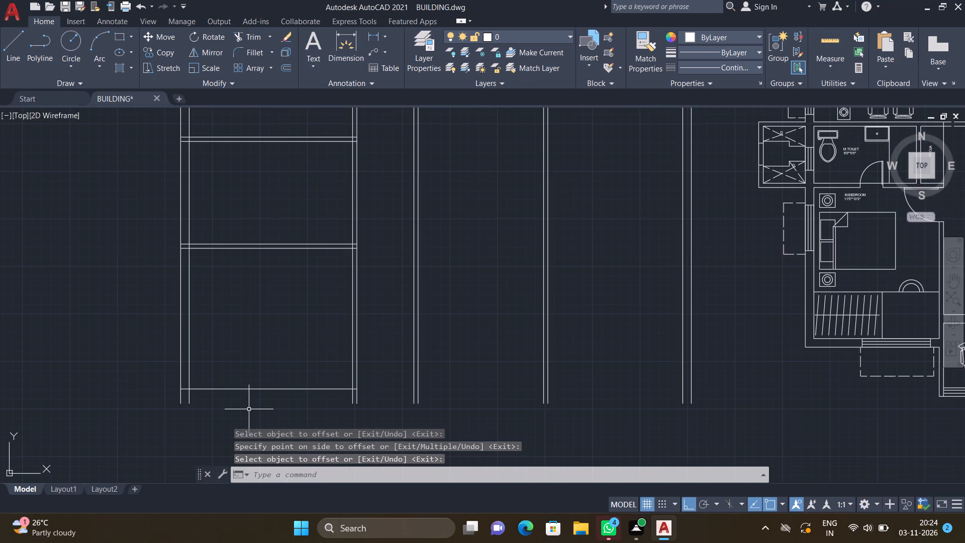
key("o")
key("Return")
key("9")
key("shift+quotedbl")
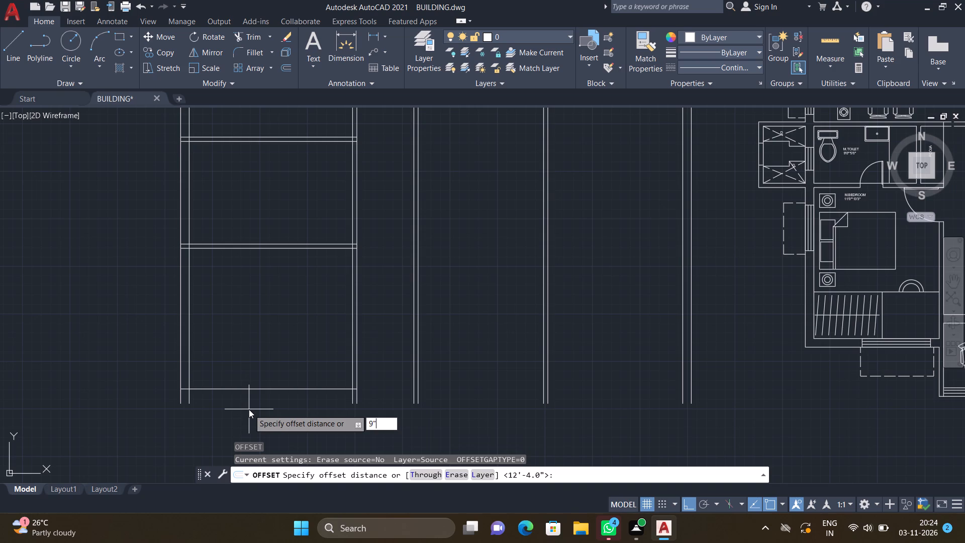
key("Return")
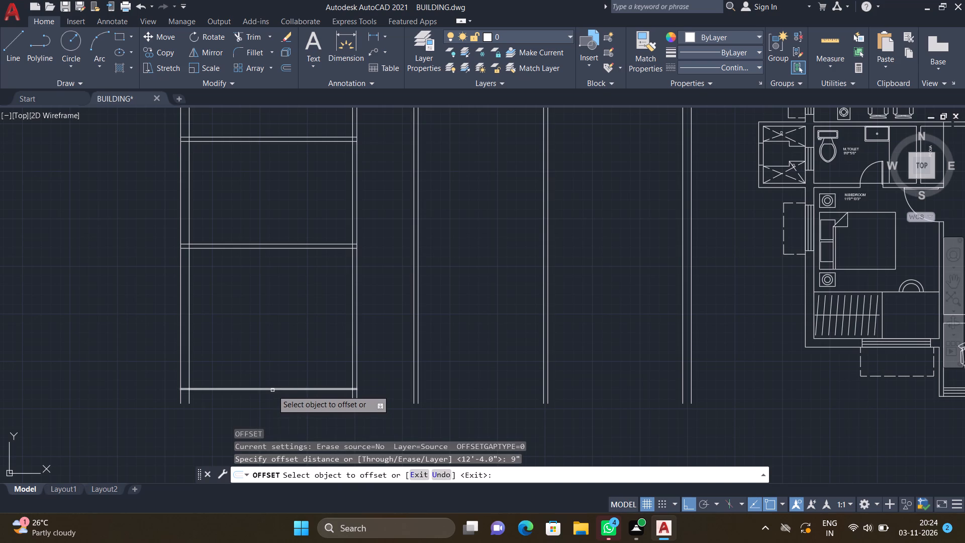
left_click(272, 390)
left_click(274, 402)
key("Return")
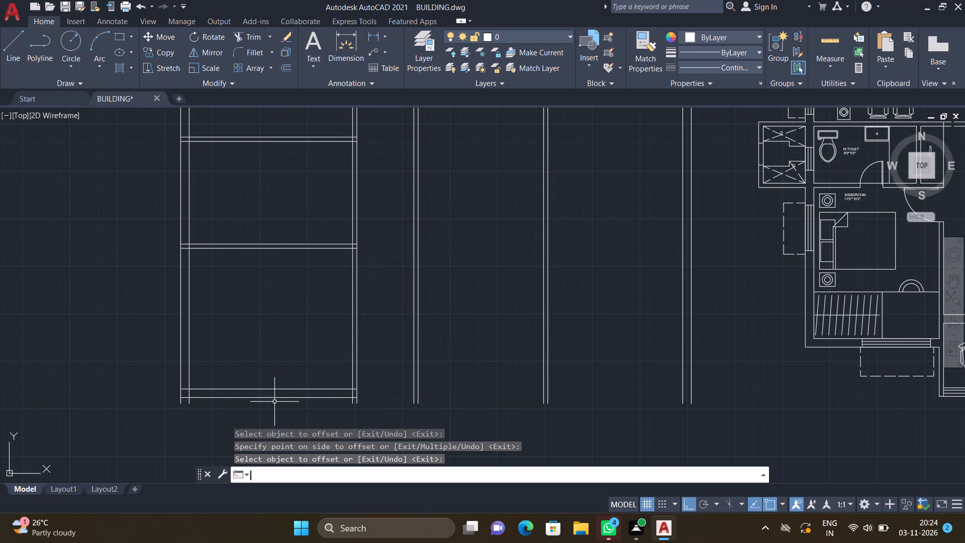
Extend both lines of the western bay's south outer wall eastward to the outer line of the east outer wall.
type("EX")
key("Return")
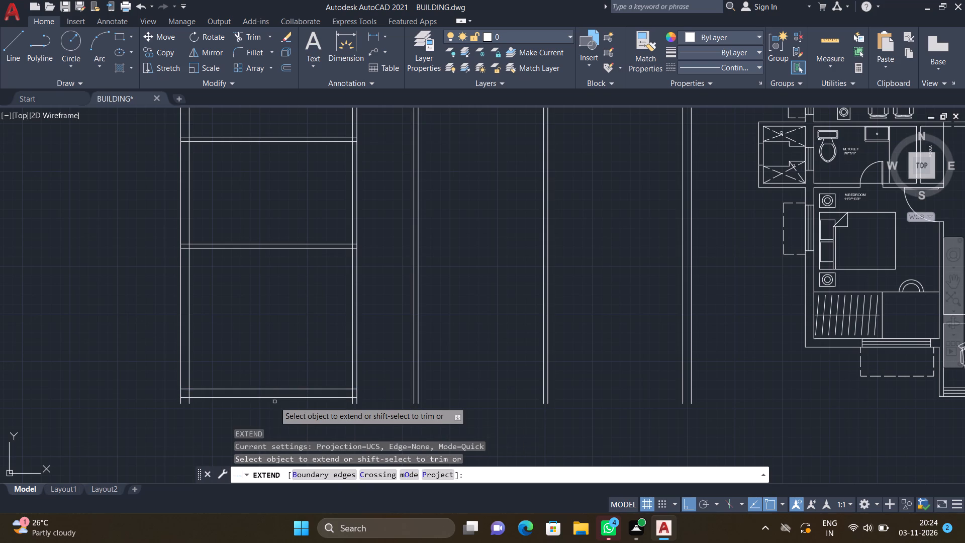
left_click(285, 398)
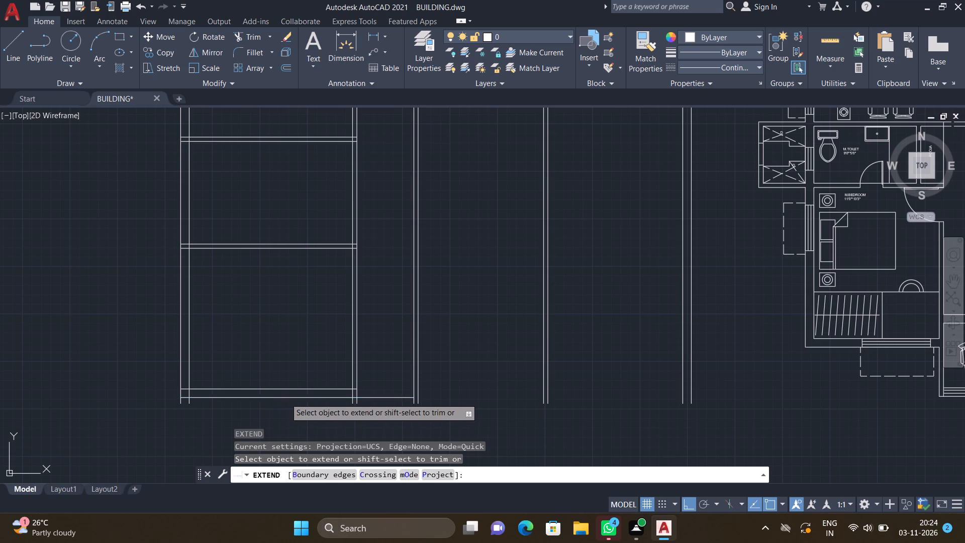
left_click(316, 389)
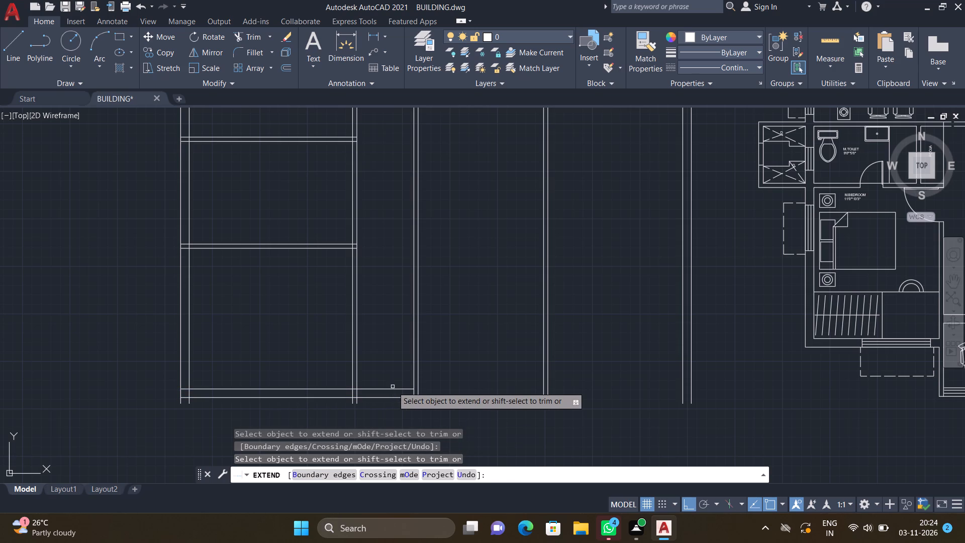
left_click(396, 388)
left_click(400, 399)
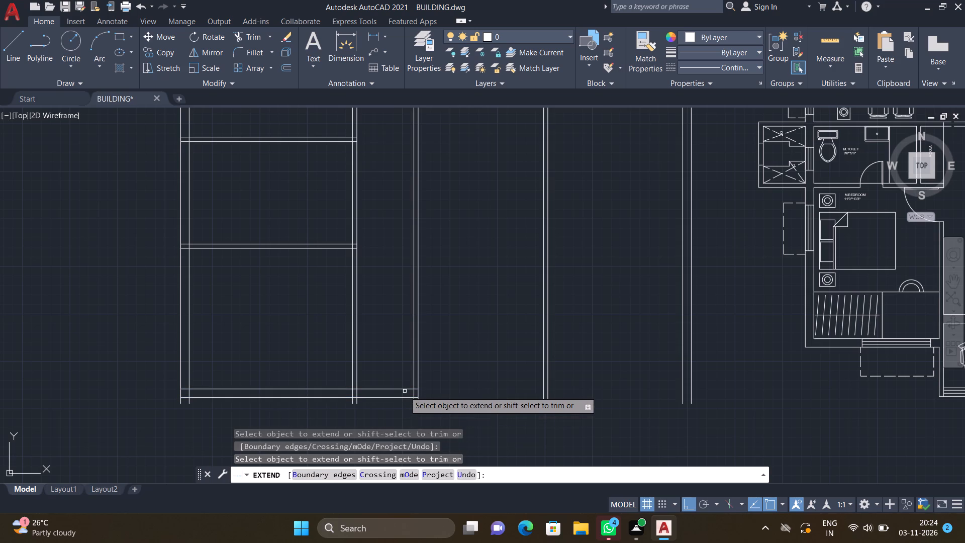
left_click(406, 389)
left_click(408, 397)
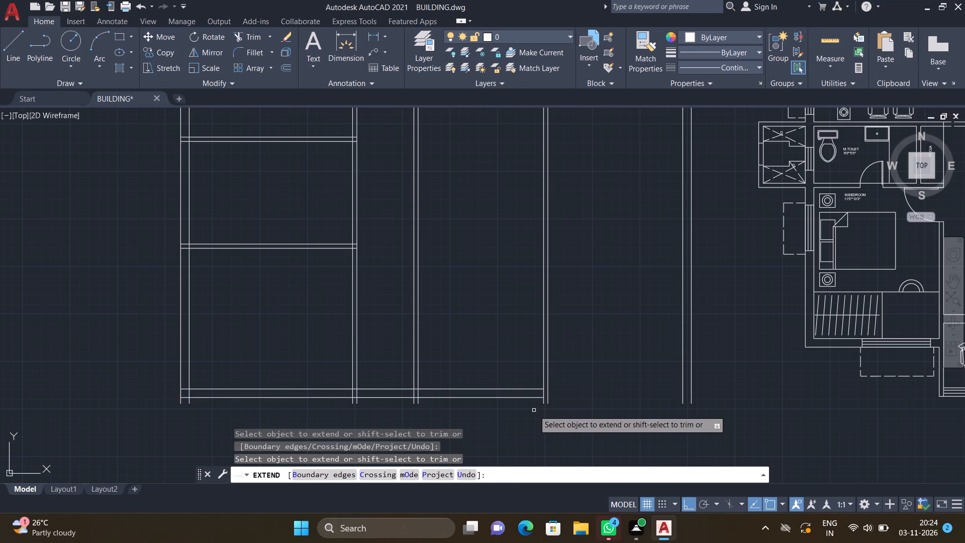
left_click(539, 391)
left_click(538, 389)
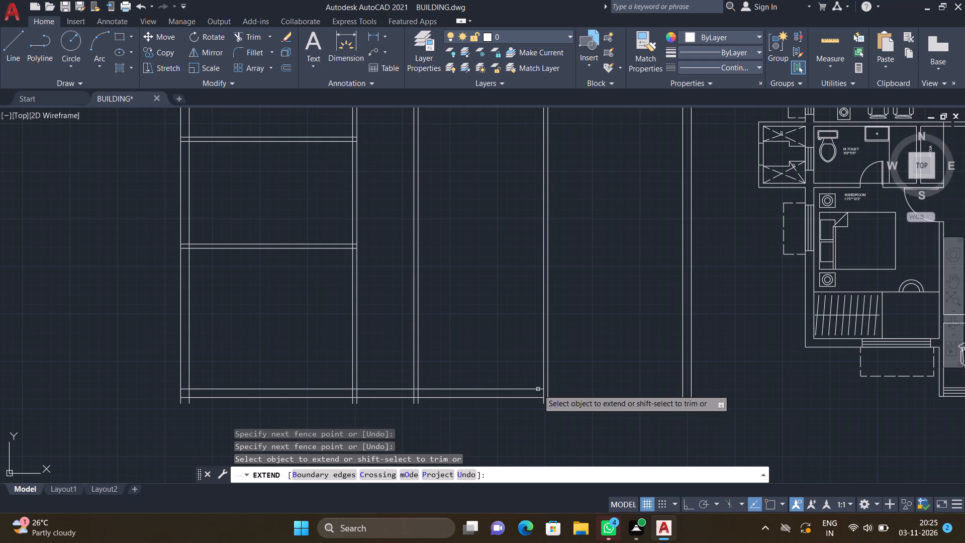
left_click(538, 399)
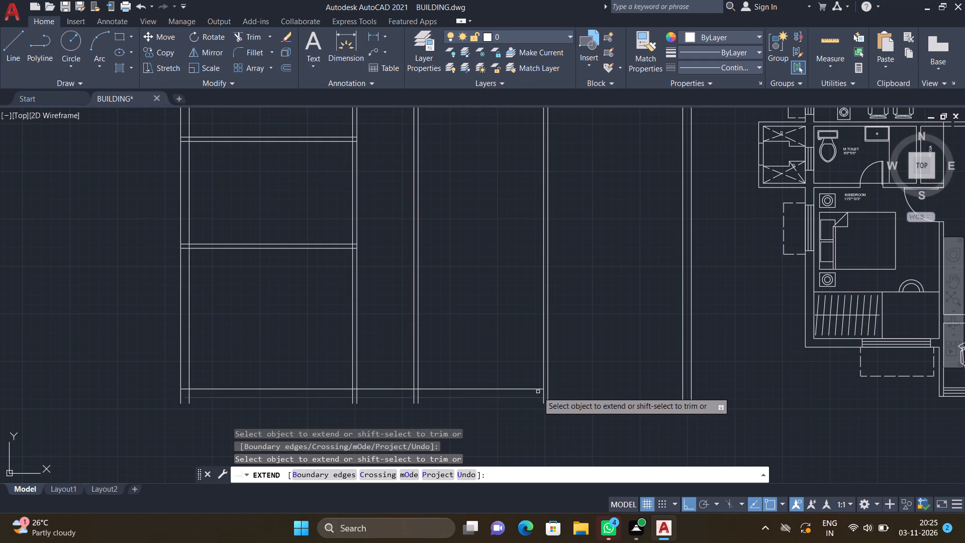
left_click(538, 389)
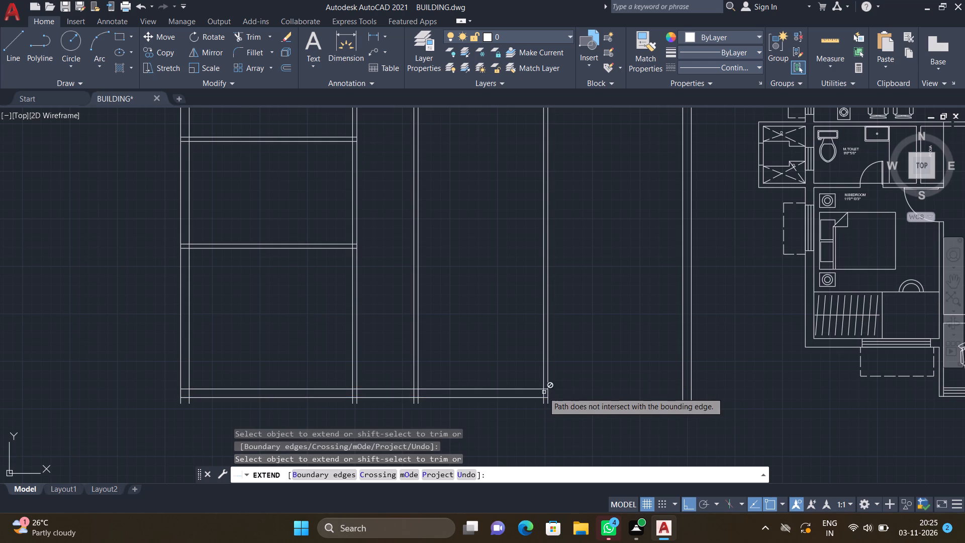
left_click(534, 388)
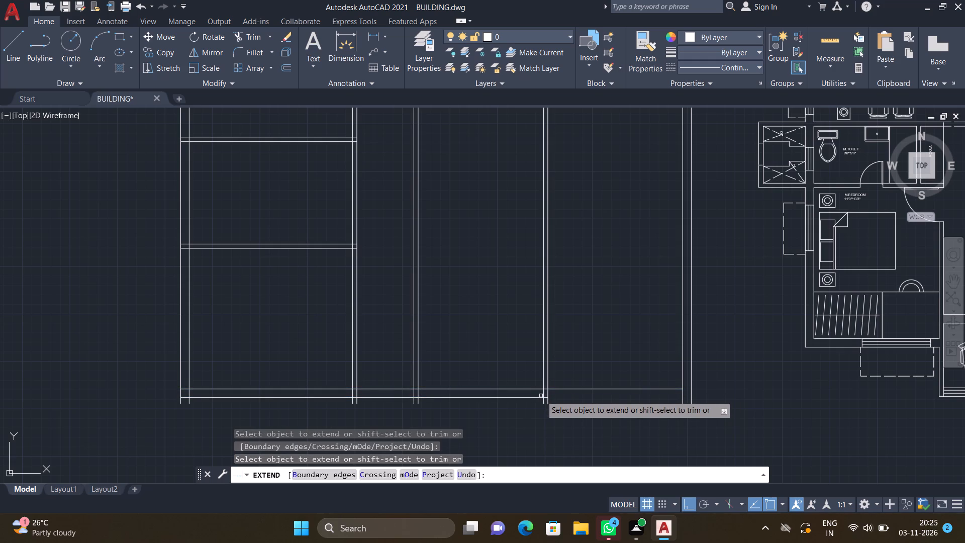
left_click(538, 398)
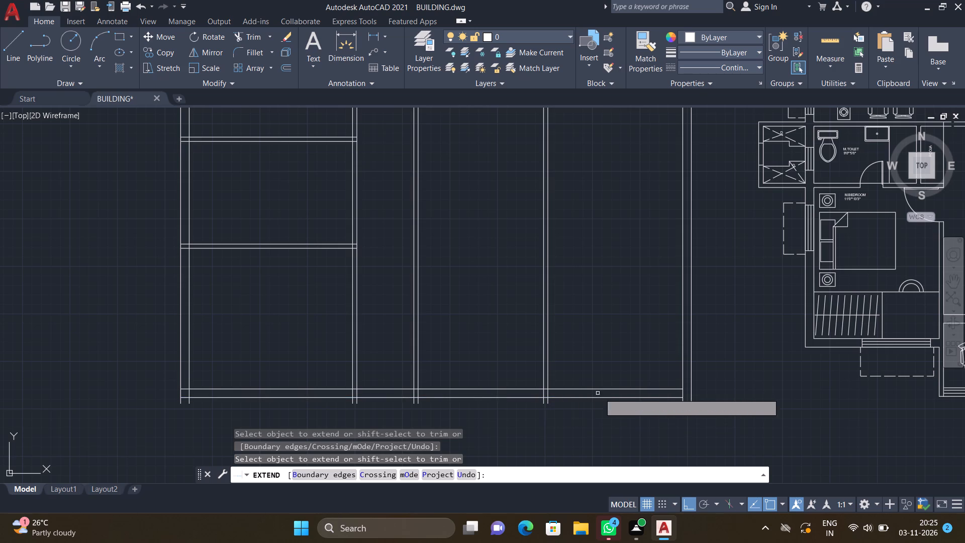
left_click(638, 390)
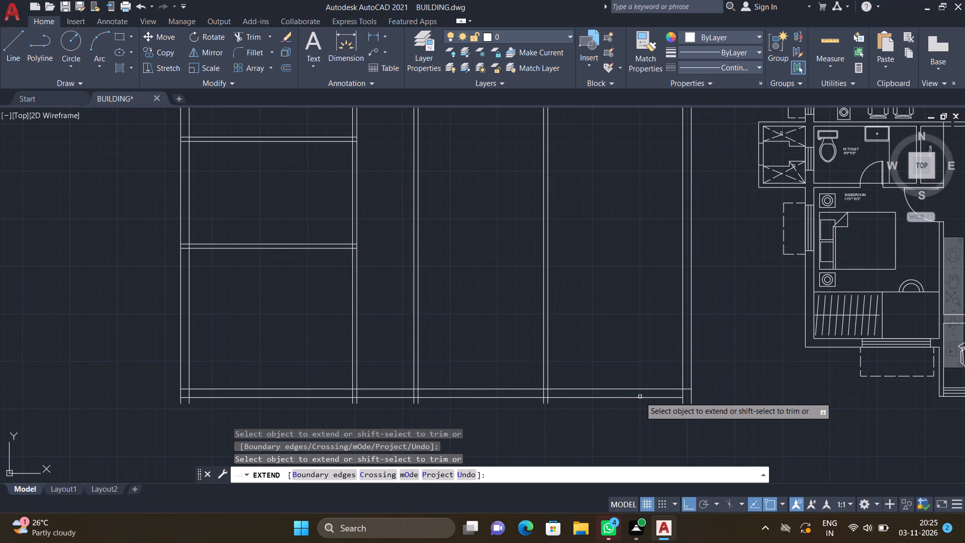
left_click(640, 397)
key("Return")
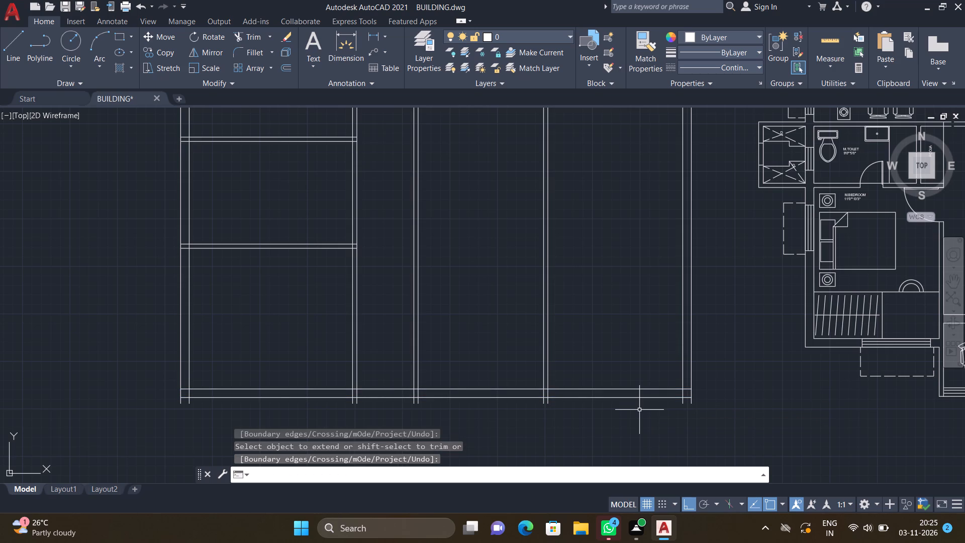
Trim the line ends of the west outer wall and the two western vertical partitions projecting south of the south outer wall.
type("TR")
key("Return")
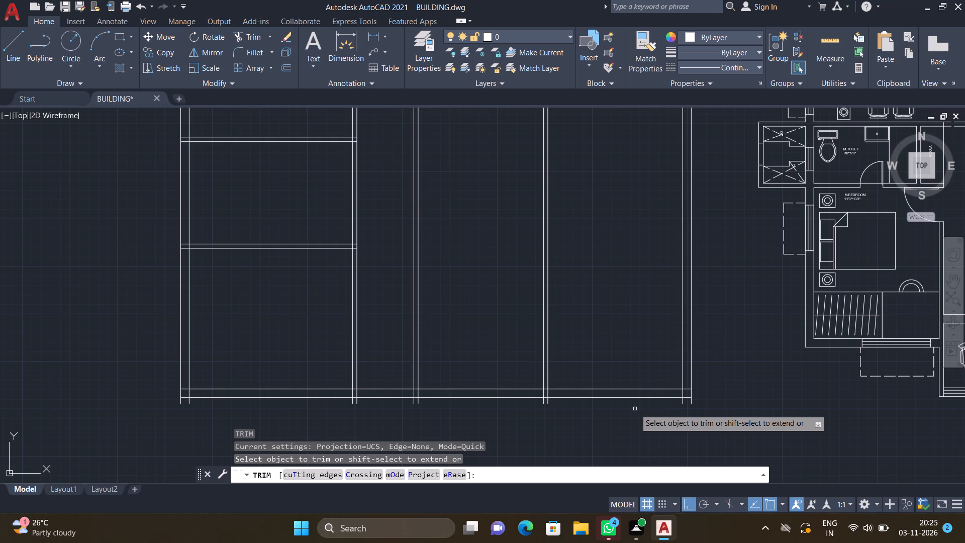
scroll(208, 440, "up", 3)
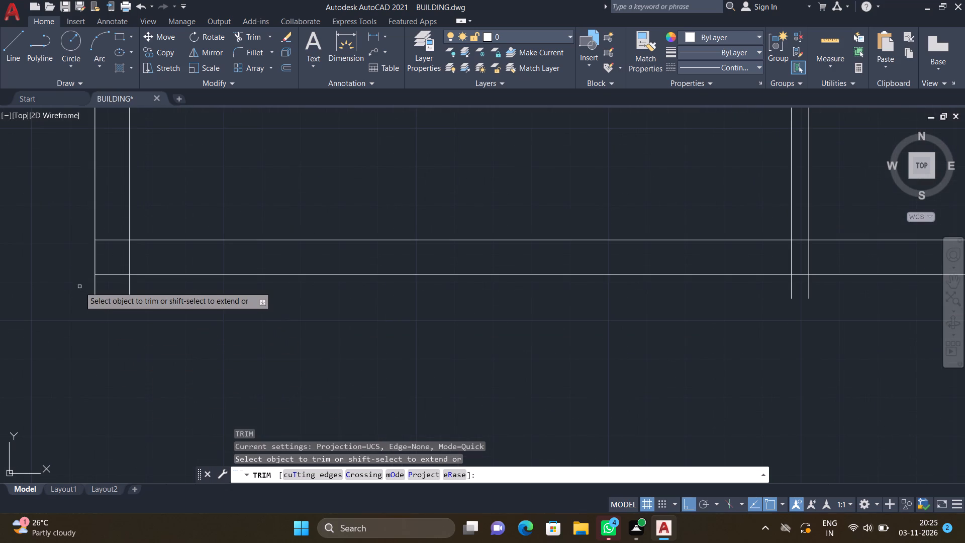
scroll(82, 287, "up", 1)
left_click_drag(82, 286, 171, 304)
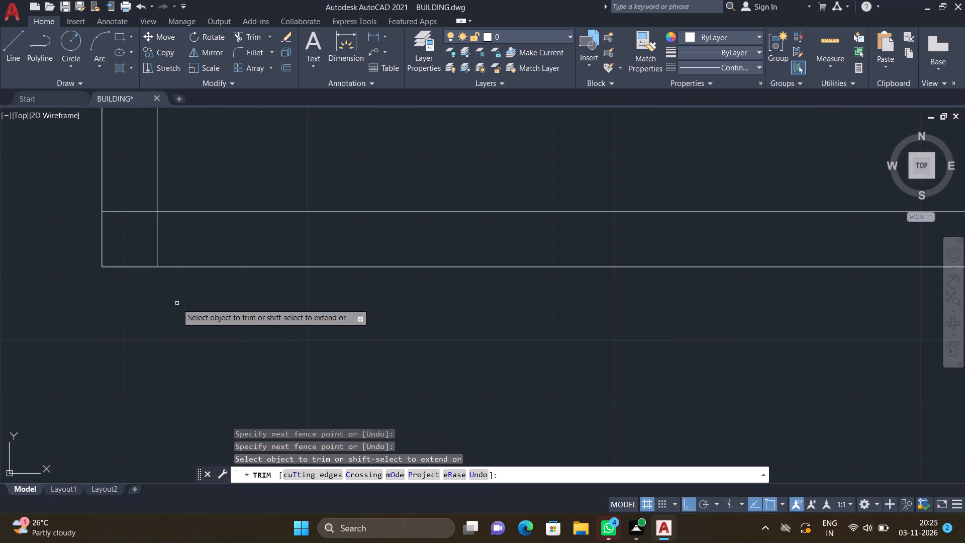
scroll(179, 303, "down", 3)
scroll(458, 319, "up", 3)
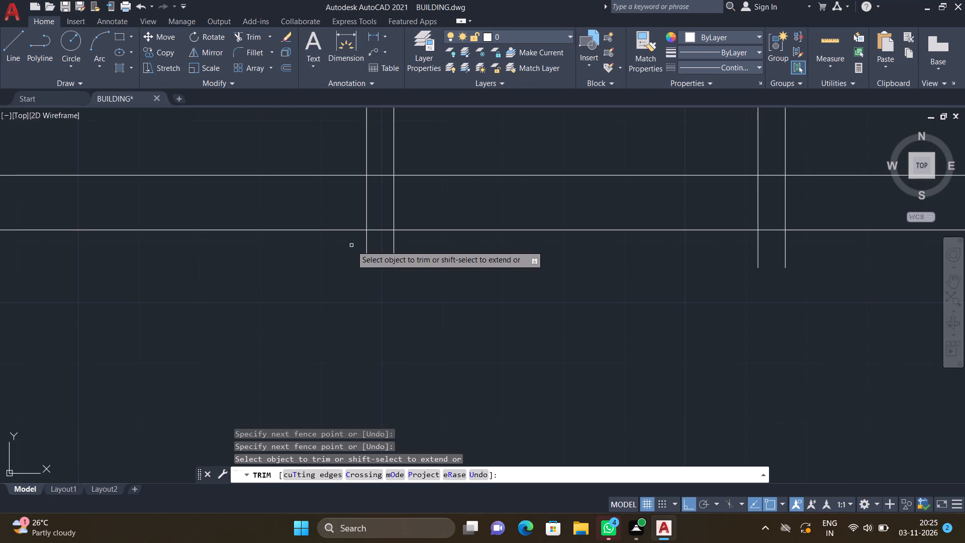
left_click_drag(352, 245, 409, 257)
scroll(458, 313, "down", 3)
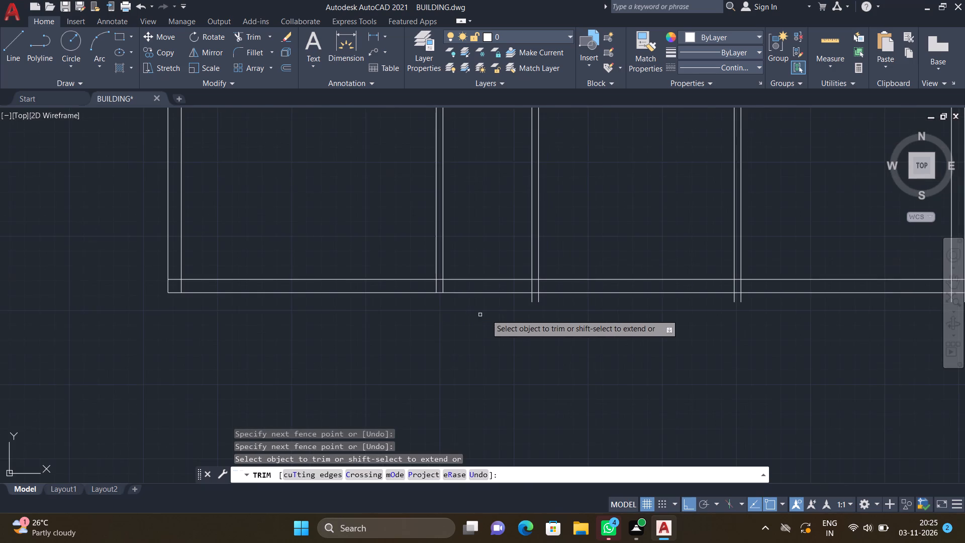
scroll(562, 315, "up", 3)
scroll(452, 261, "up", 2)
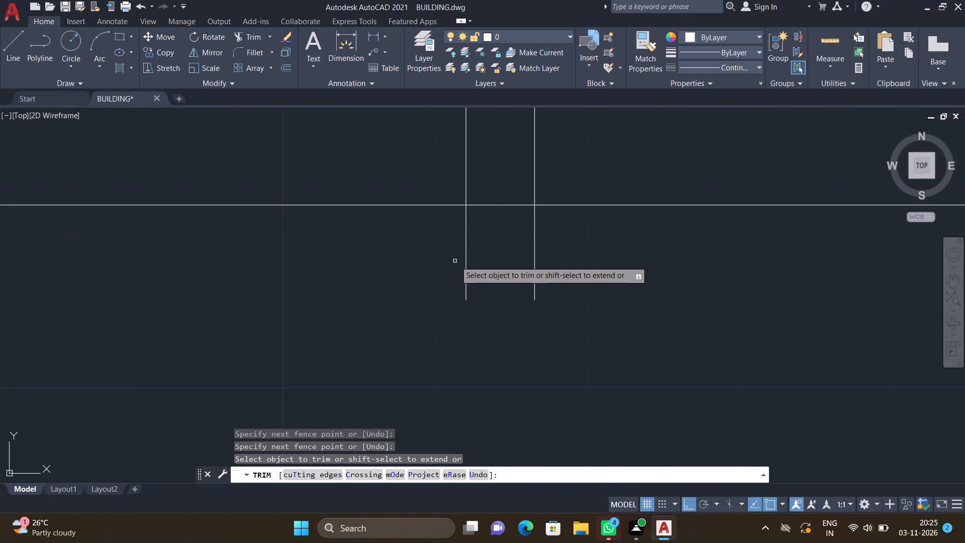
left_click(466, 262)
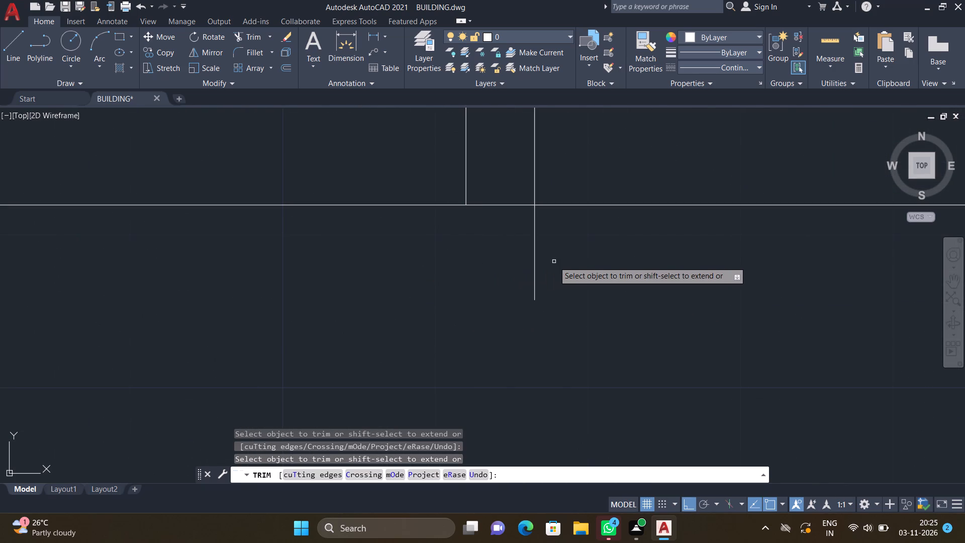
left_click(536, 239)
Trim the line ends of the easternmost vertical partition and the east outer wall projecting south of the south outer wall.
scroll(529, 264, "down", 5)
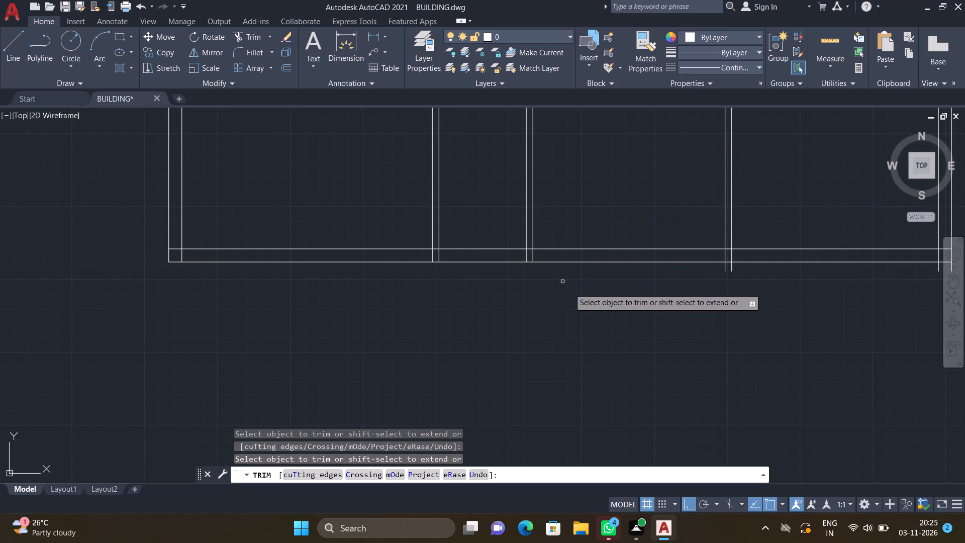
scroll(750, 264, "up", 4)
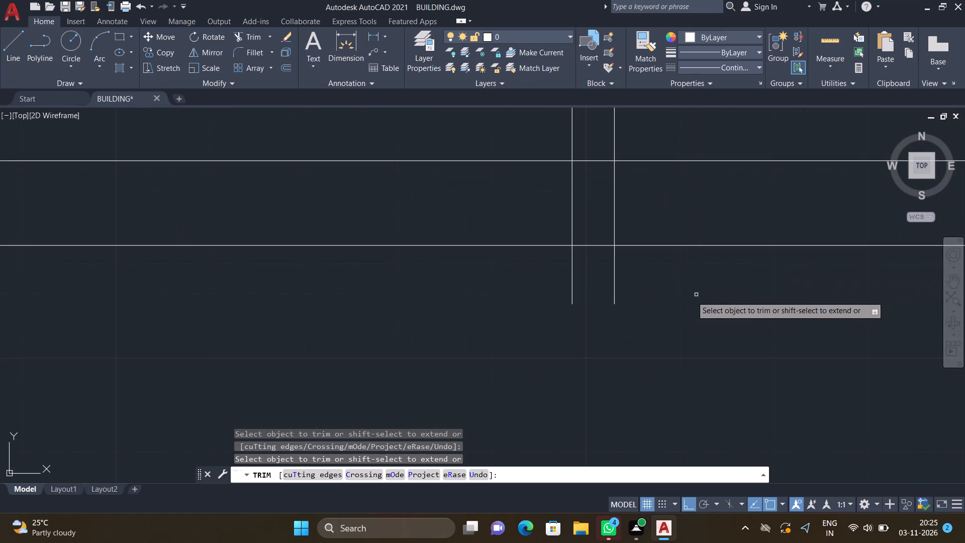
left_click(616, 280)
left_click(572, 272)
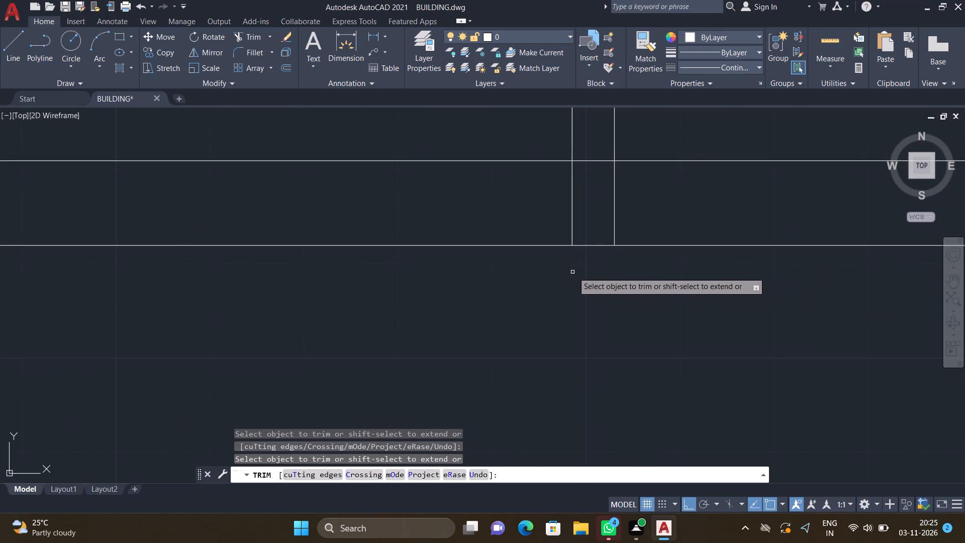
scroll(577, 274, "down", 5)
scroll(730, 290, "up", 3)
scroll(673, 243, "up", 1)
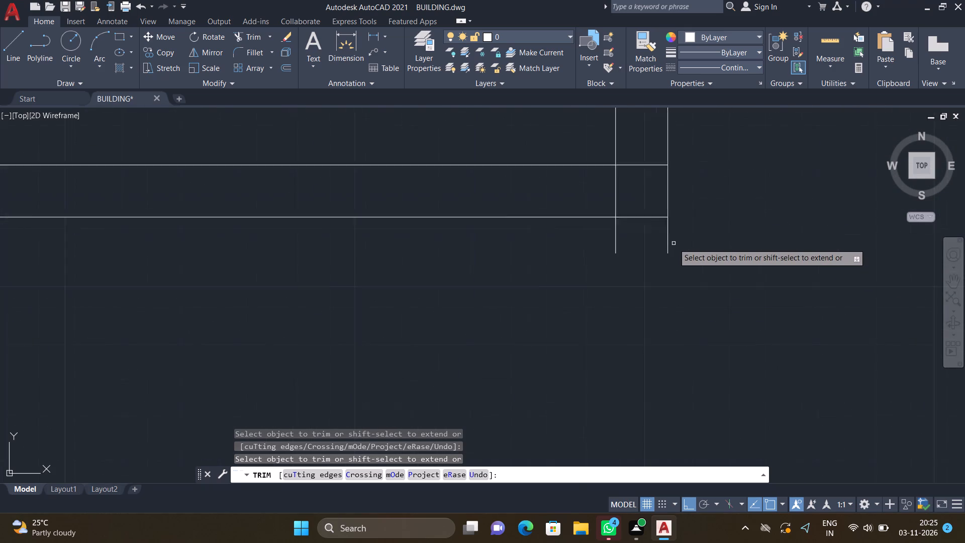
scroll(673, 243, "up", 1)
left_click_drag(660, 233, 674, 240)
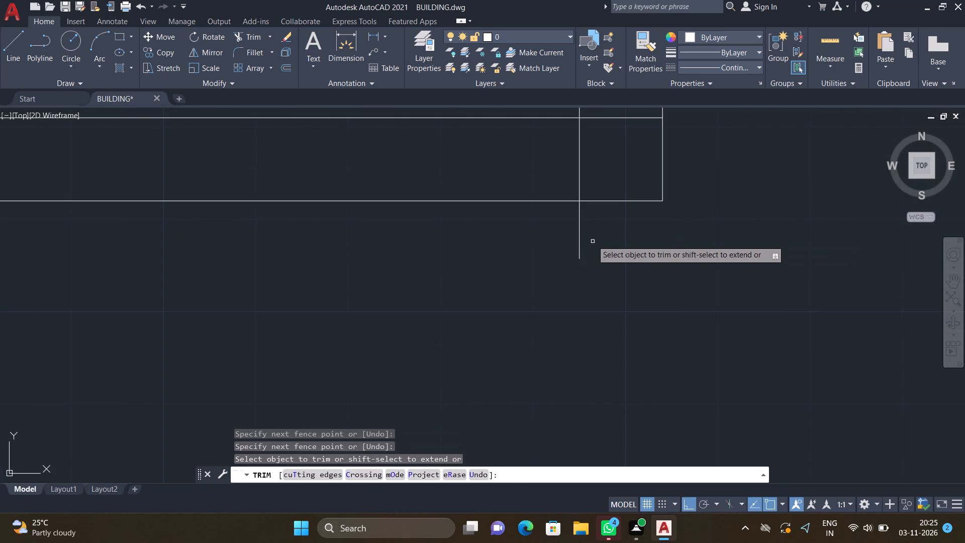
left_click(578, 228)
key("Return")
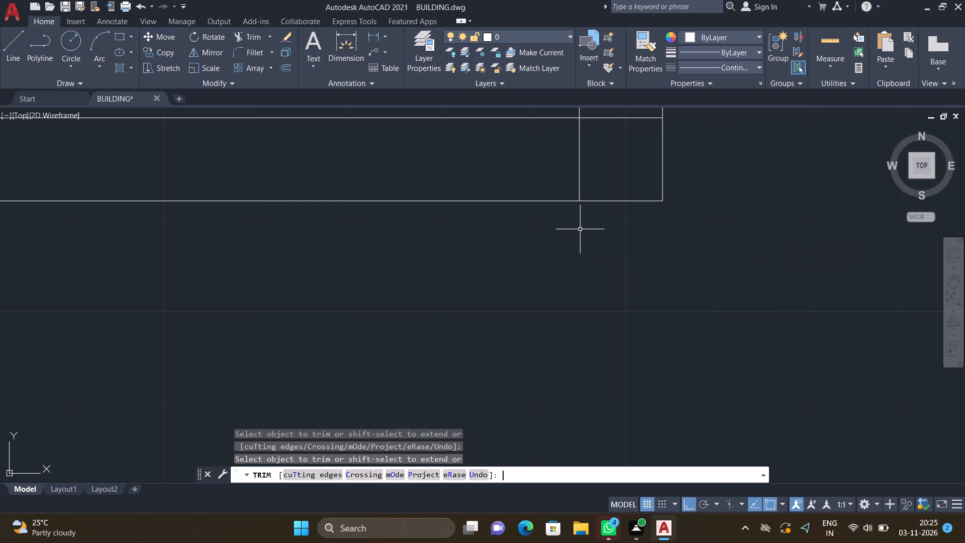
Offset the inner line of the new flat's north outer wall 16' to the south.
scroll(575, 227, "down", 9)
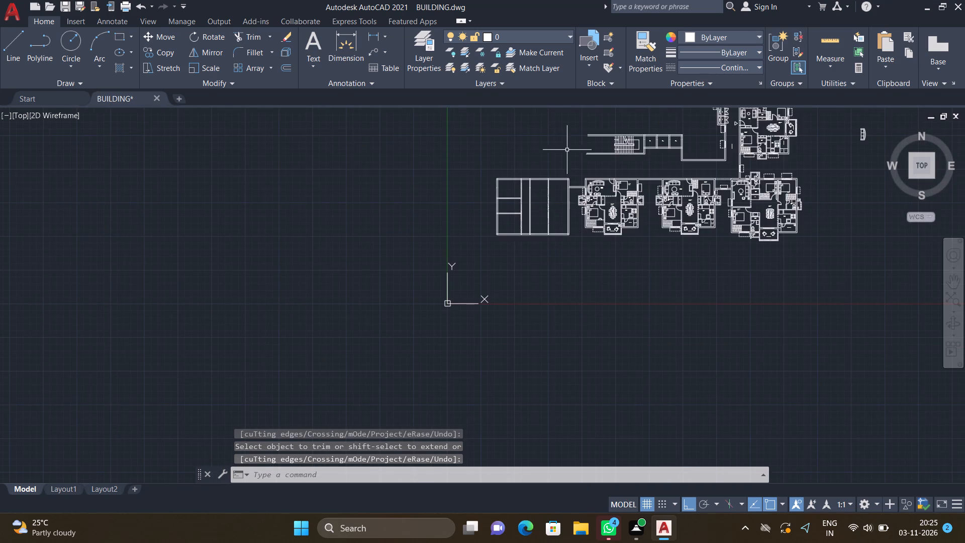
scroll(570, 152, "up", 3)
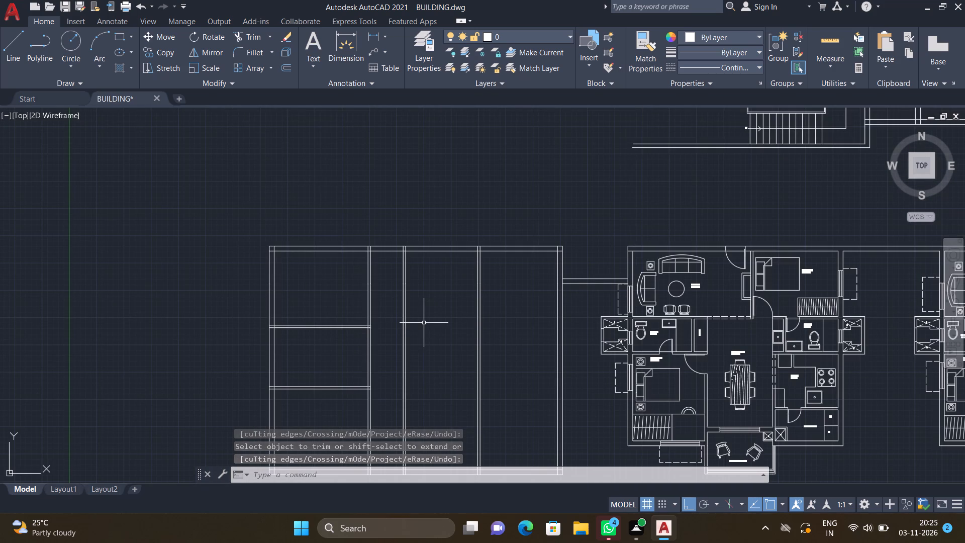
key("o")
key("Return")
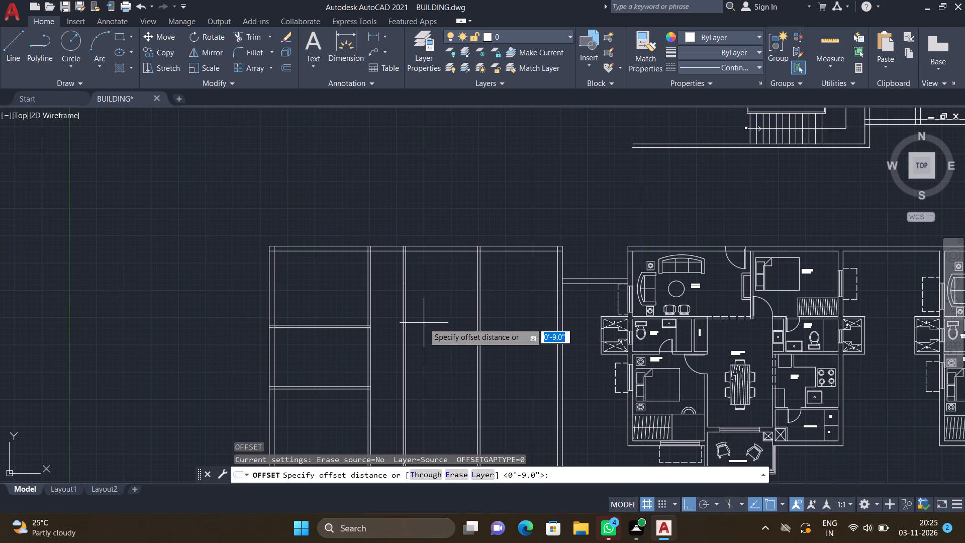
type("16'")
key("Return")
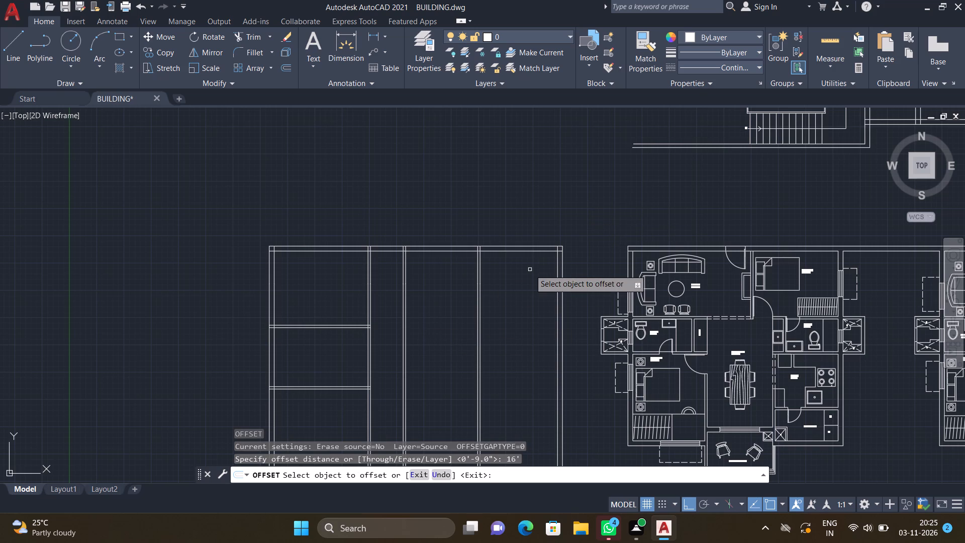
left_click(523, 250)
left_click(507, 343)
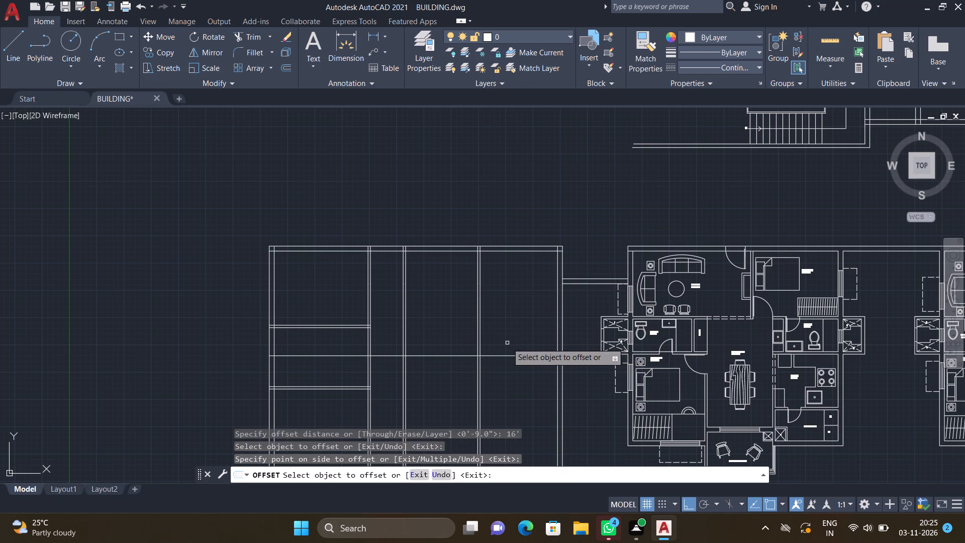
key("Return")
Trim the 16' offset line between the easternmost vertical partition and the westernmost one, including the piece inside the middle partition.
type("TR")
key("Return")
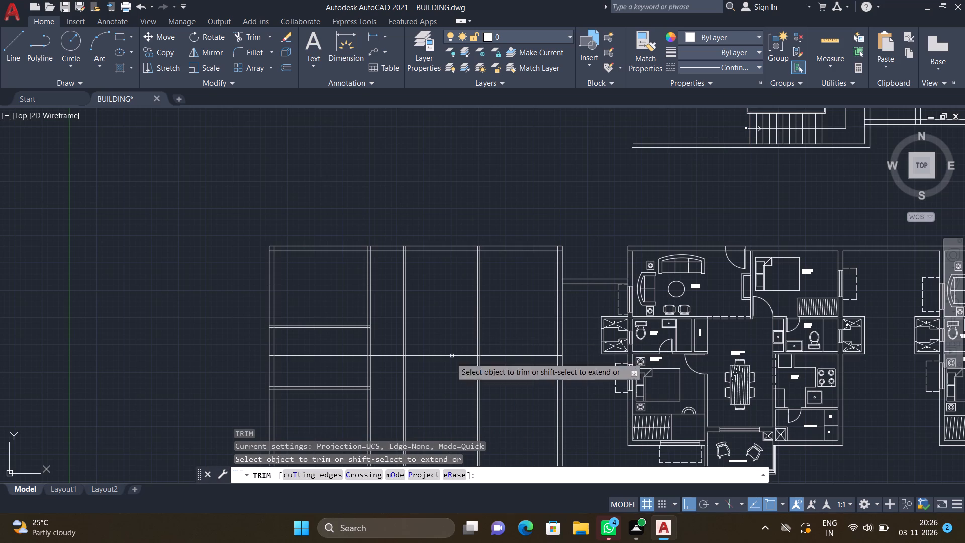
left_click(432, 355)
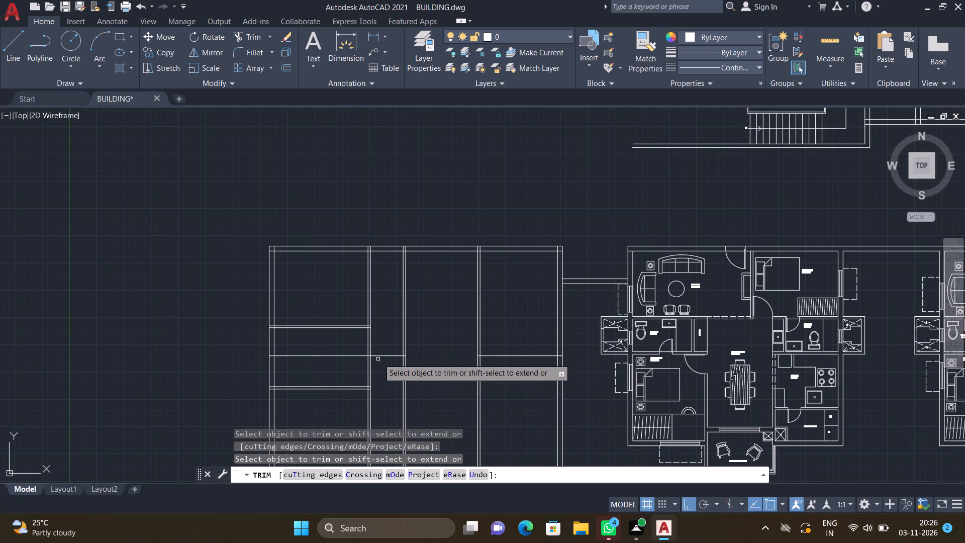
scroll(382, 356, "up", 2)
left_click(383, 356)
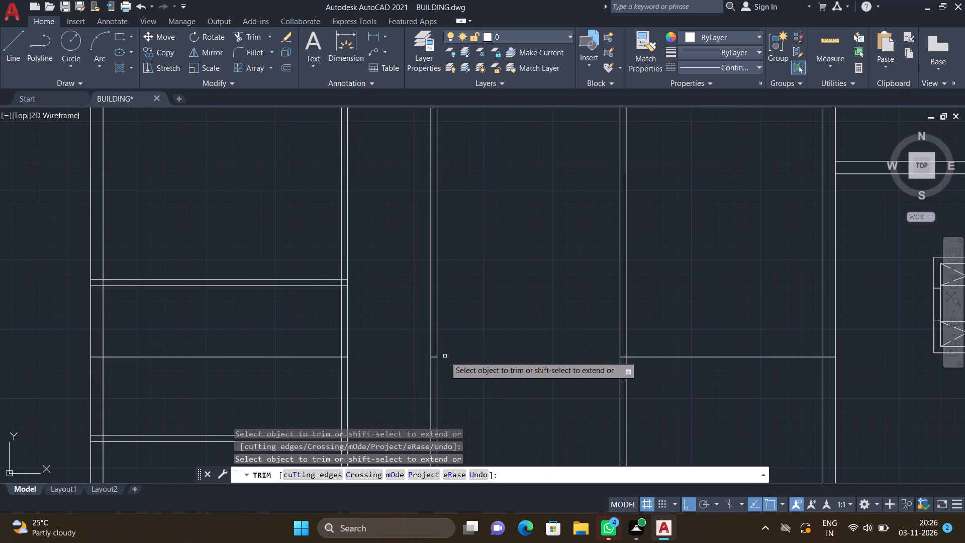
scroll(434, 356, "up", 2)
left_click(430, 358)
Trim the rest of the 16' offset line from the western bay, the westernmost vertical partition and the west outer wall.
scroll(356, 379, "down", 4)
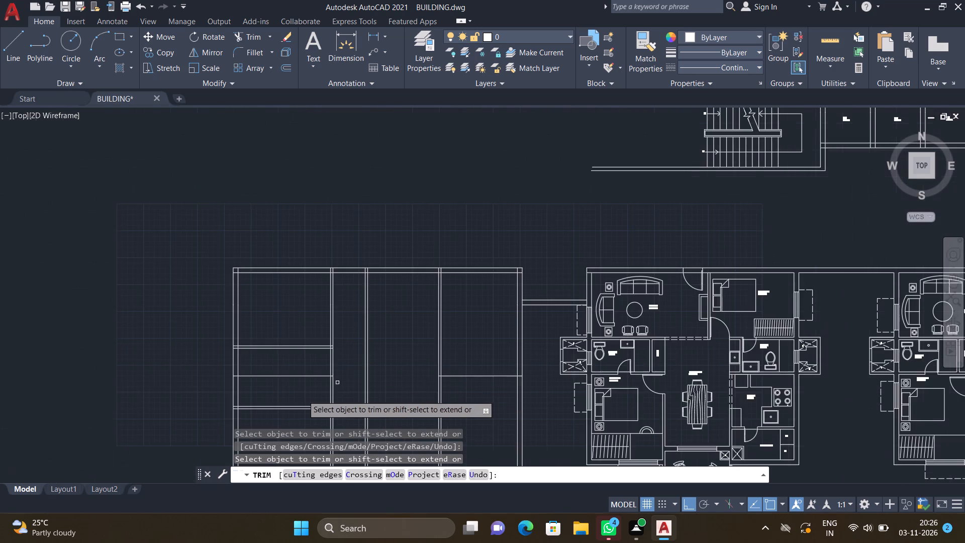
scroll(295, 389, "up", 2)
left_click_drag(296, 357, 301, 360)
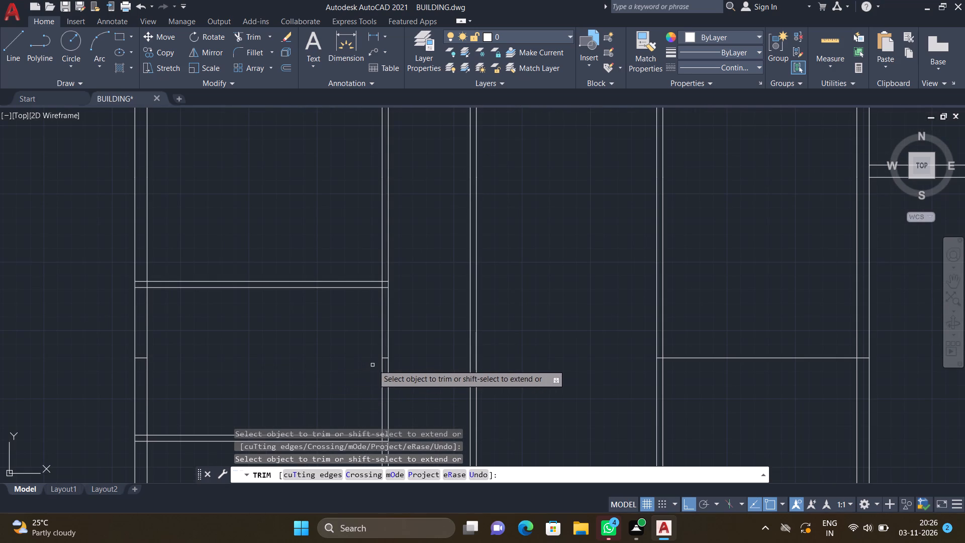
scroll(388, 357, "up", 2)
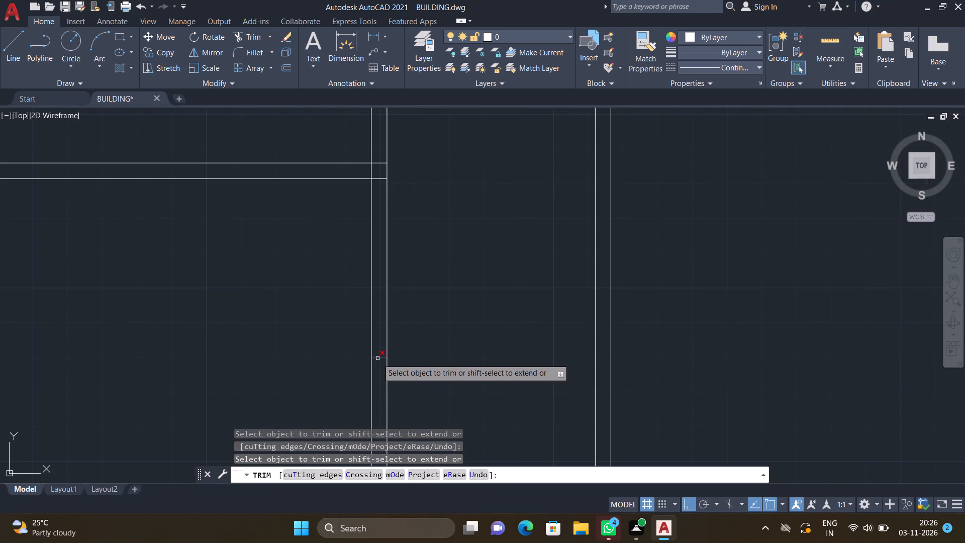
left_click(377, 358)
scroll(325, 373, "down", 4)
scroll(202, 388, "up", 3)
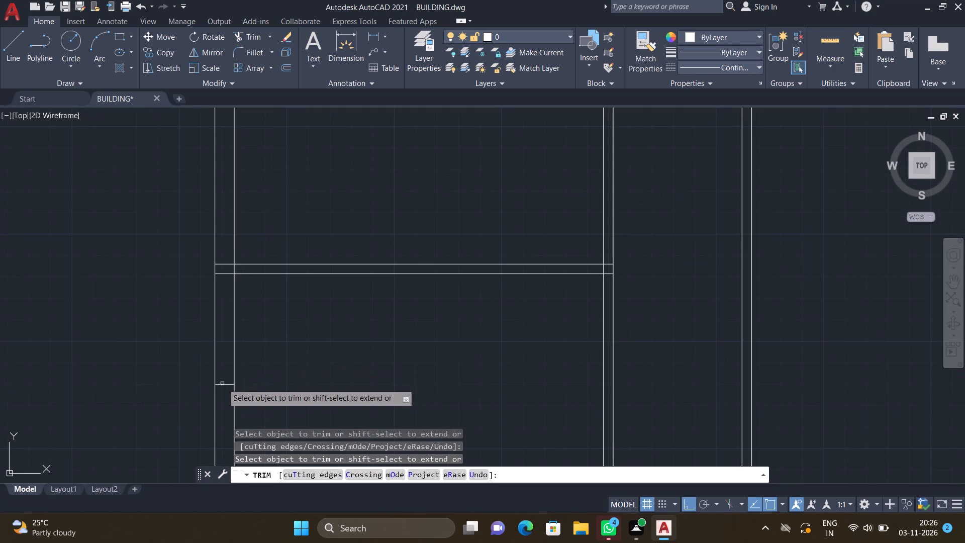
left_click(224, 385)
key("Return")
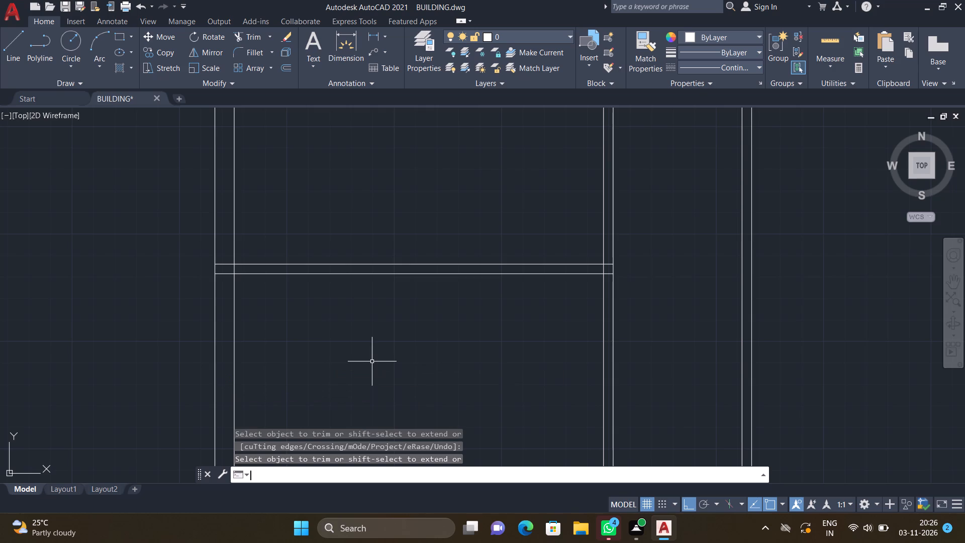
Offset the remaining horizontal line in the eastern bay 4.5" to the south to form a partition.
scroll(373, 364, "down", 4)
scroll(537, 370, "up", 2)
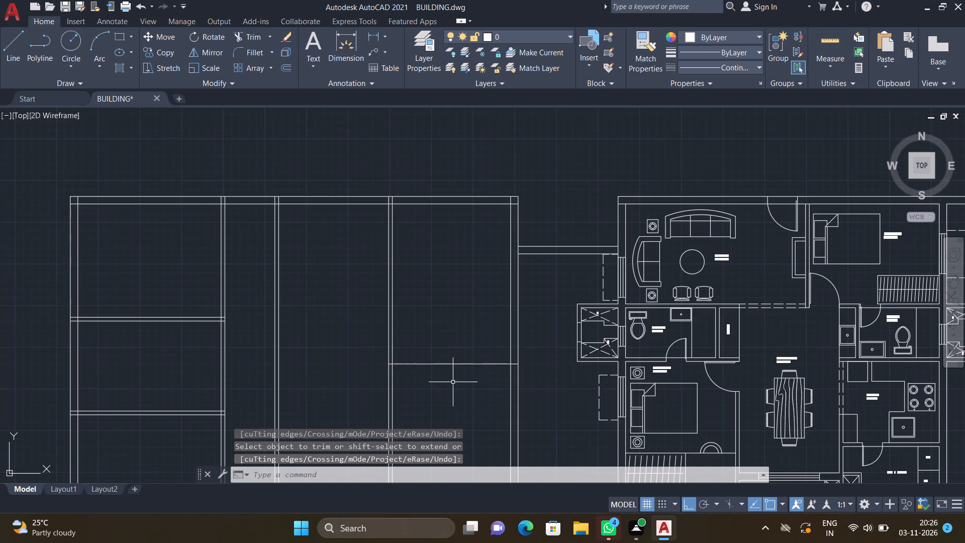
key("o")
key("Return")
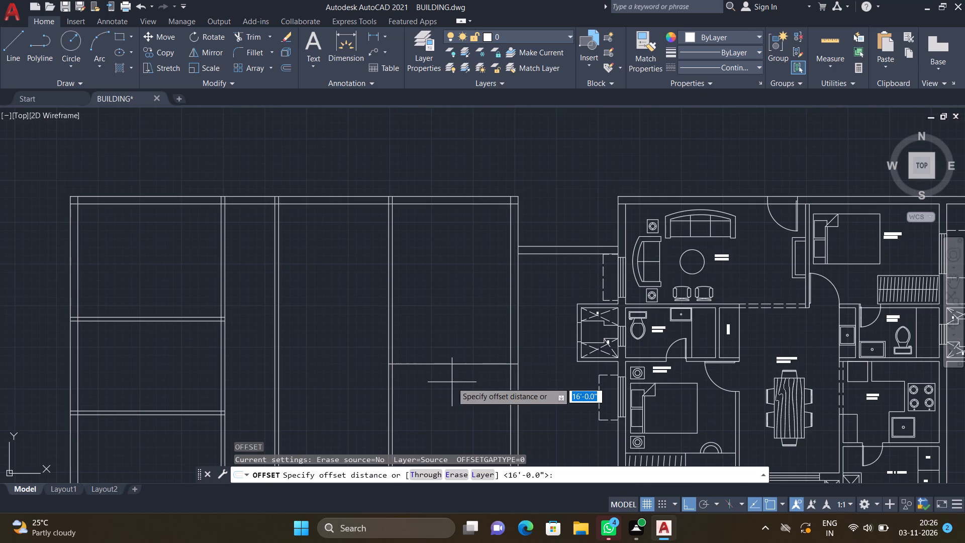
type("4.5\"")
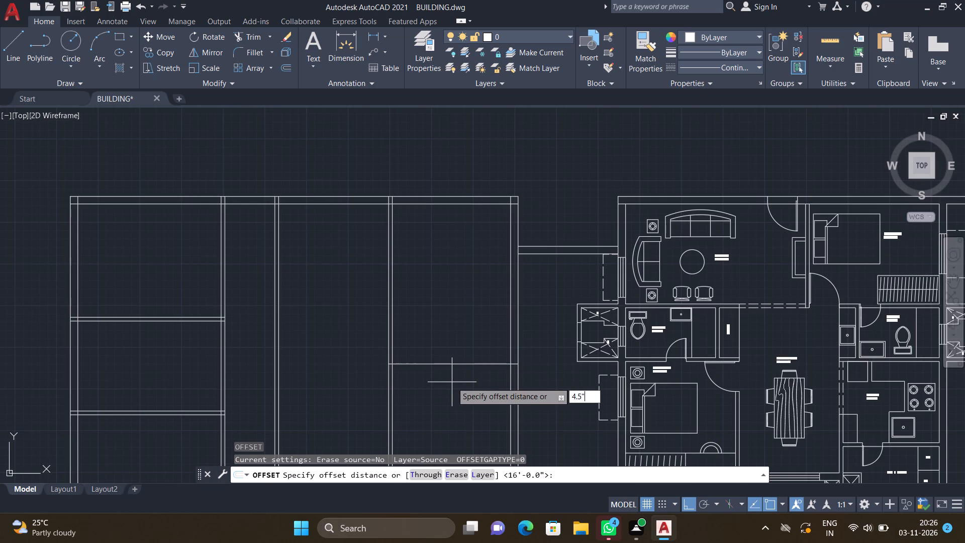
key("Return")
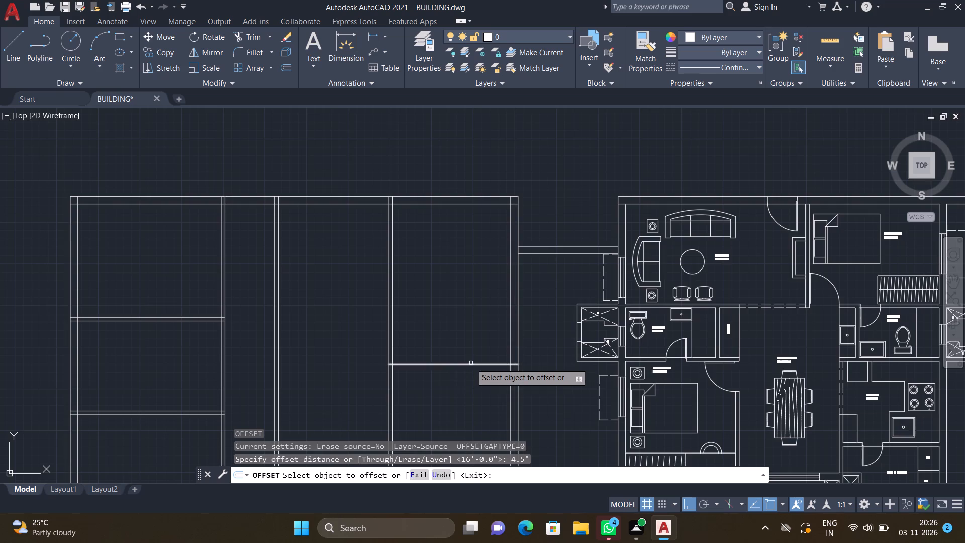
scroll(472, 372, "up", 2)
left_click(470, 352)
left_click(466, 412)
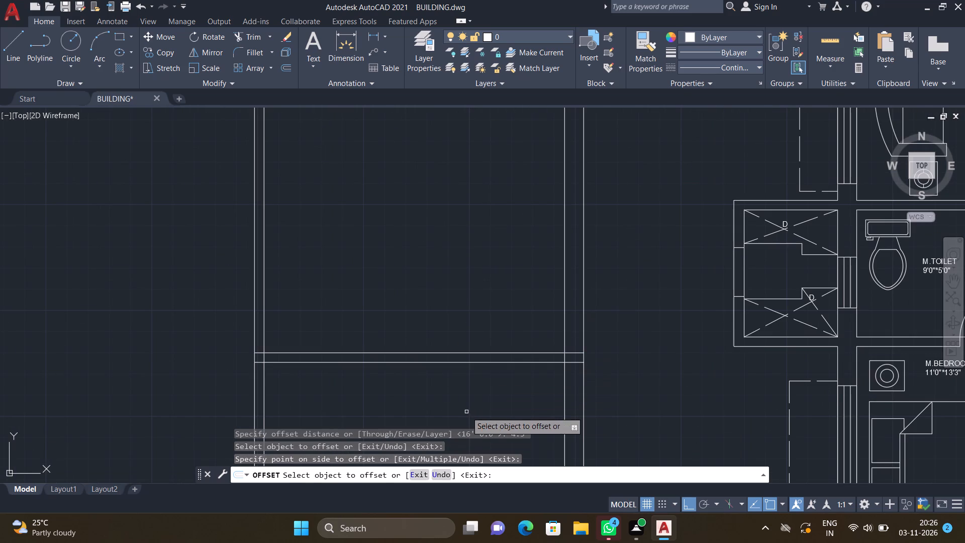
key("Return")
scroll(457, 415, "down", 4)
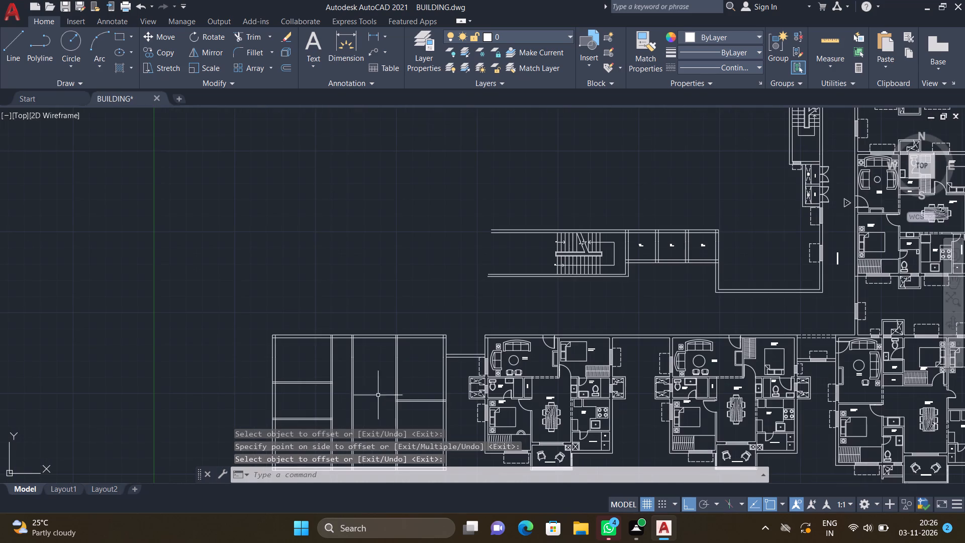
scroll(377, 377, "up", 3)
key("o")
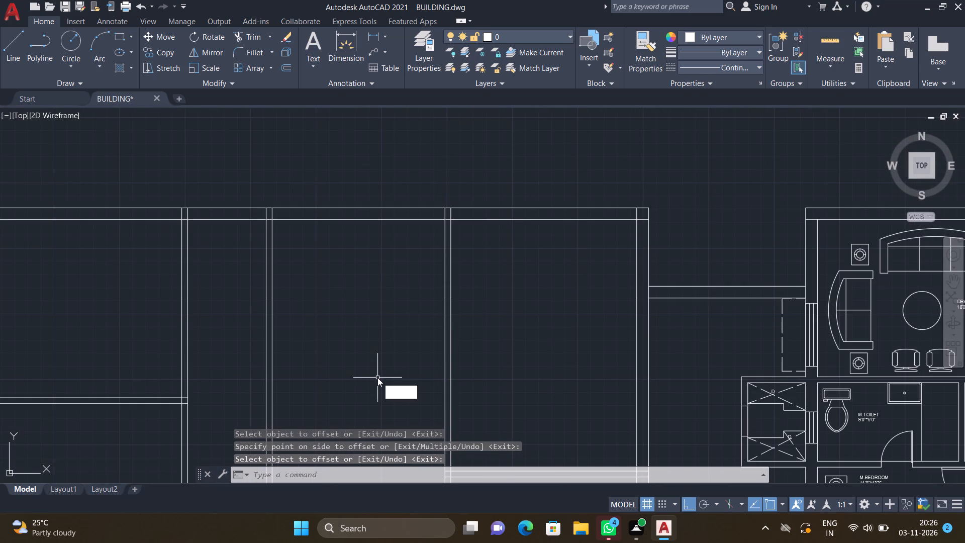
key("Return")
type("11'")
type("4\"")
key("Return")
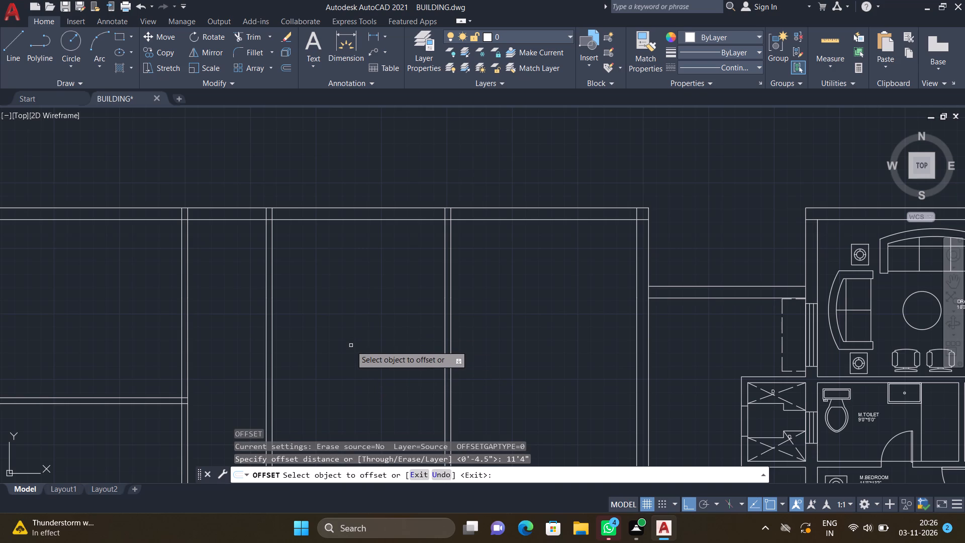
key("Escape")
Extend both lines of the western bay's northern horizontal partition eastward to the easternmost vertical partition.
type("EX")
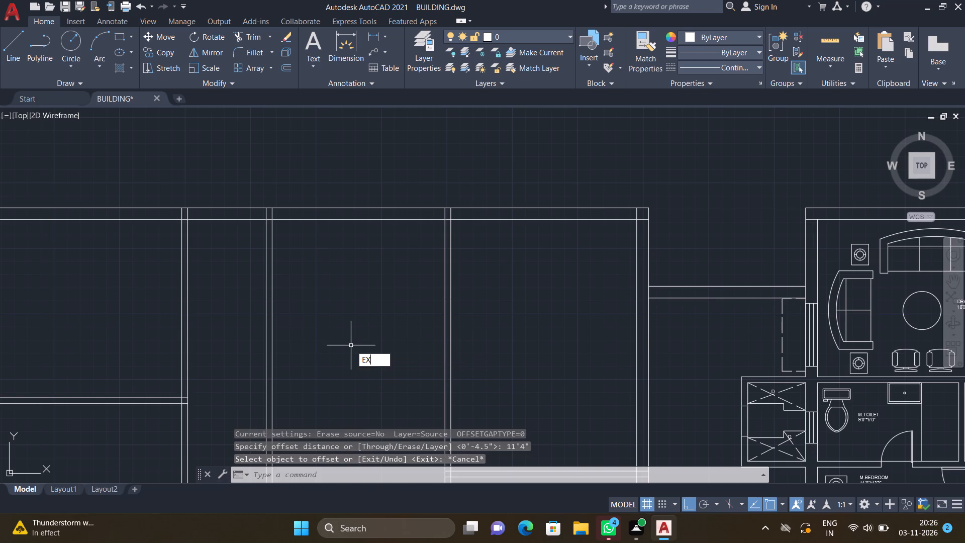
key("Return")
scroll(278, 356, "down", 2)
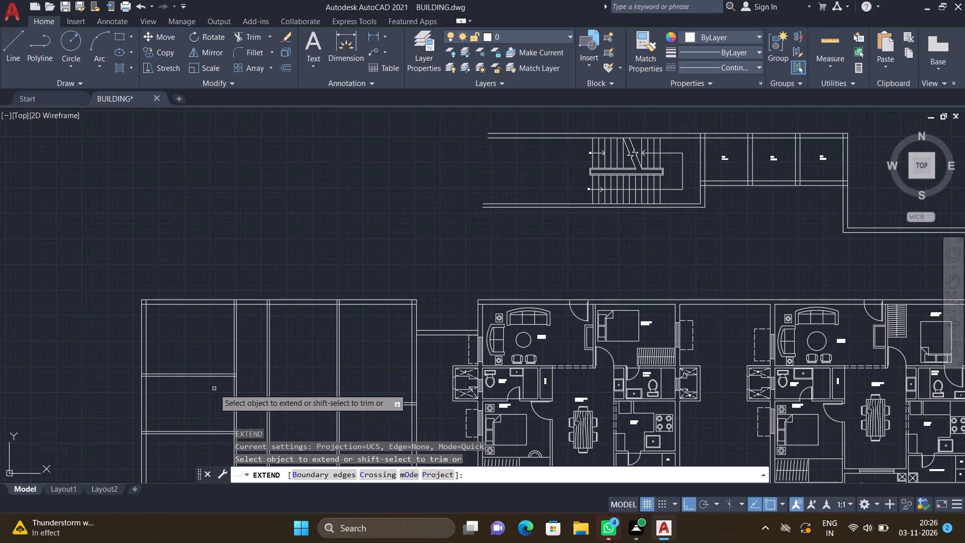
scroll(214, 387, "up", 2)
left_click(229, 361)
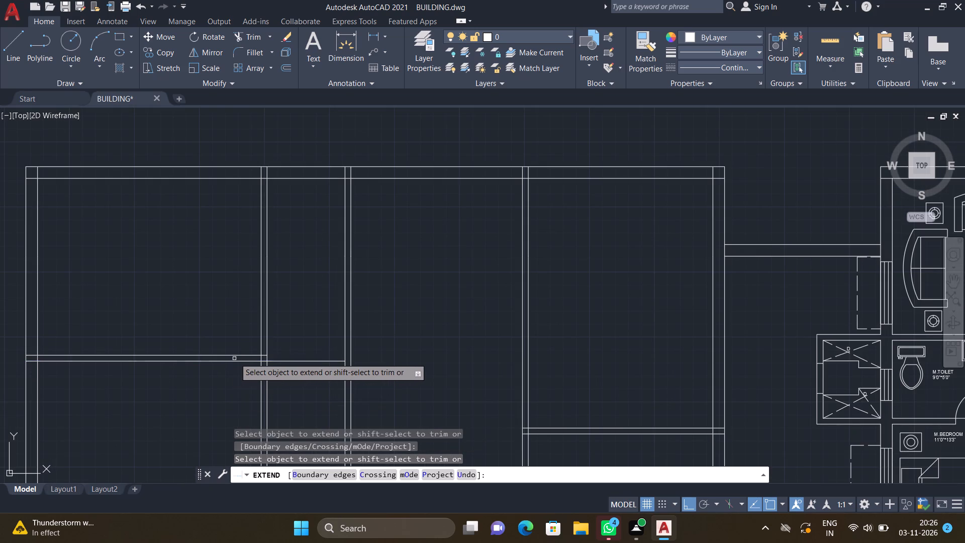
left_click_drag(241, 356, 248, 357)
left_click(324, 354)
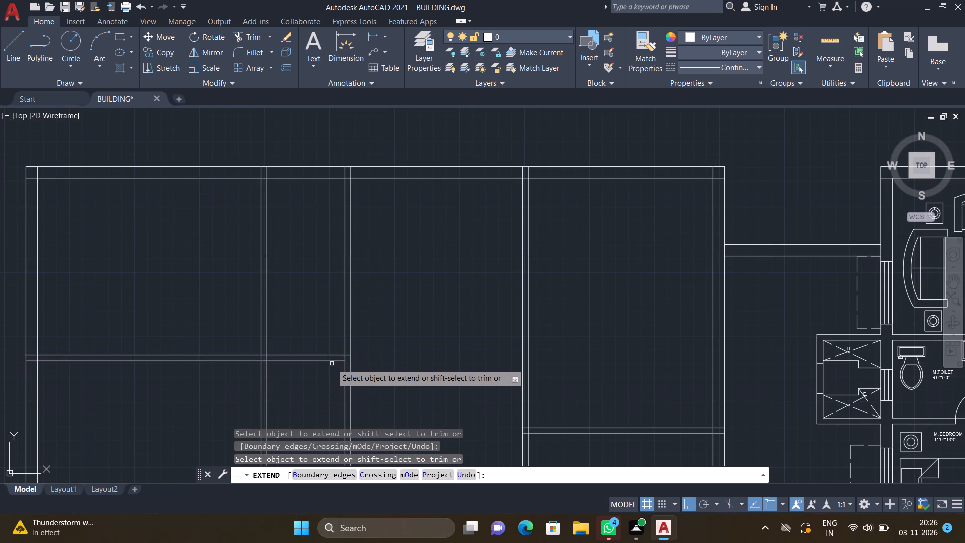
left_click(332, 363)
left_click(334, 354)
left_click(339, 361)
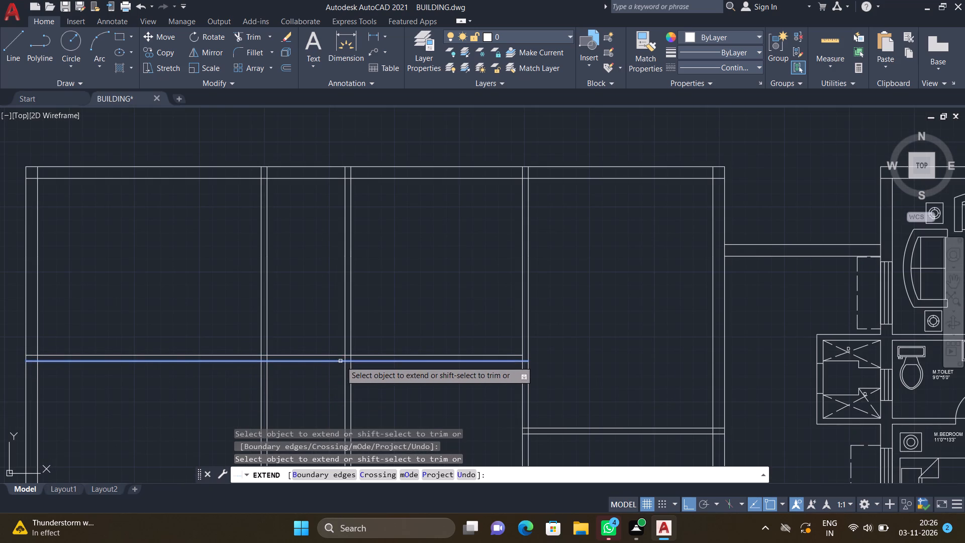
left_click(458, 355)
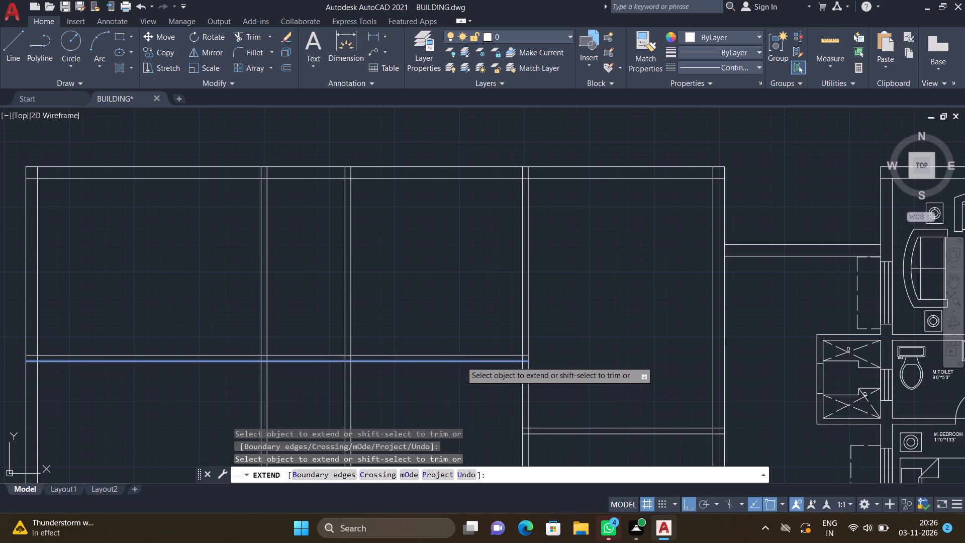
left_click(461, 361)
key("Return")
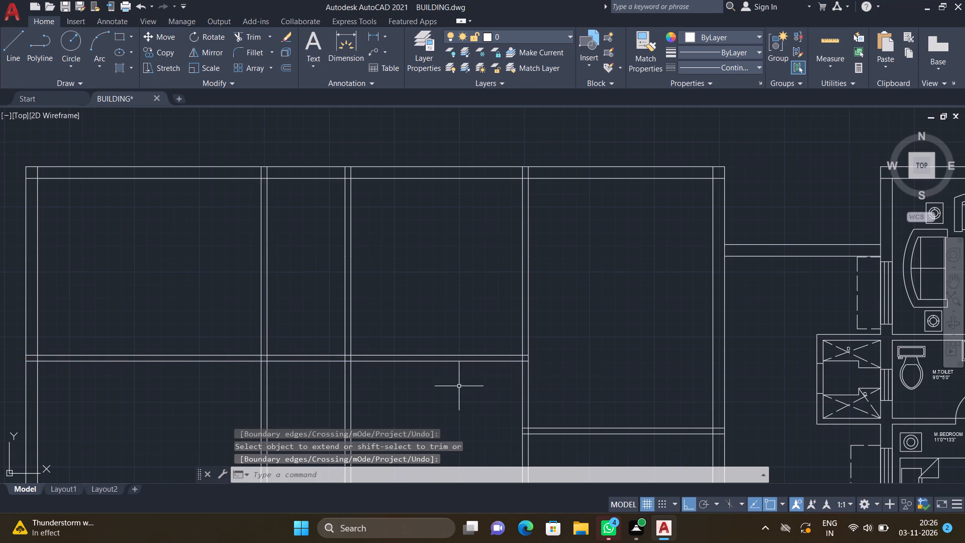
Offset the inner line of the new flat's north outer wall 9' to the south.
scroll(459, 385, "down", 3)
scroll(406, 404, "up", 2)
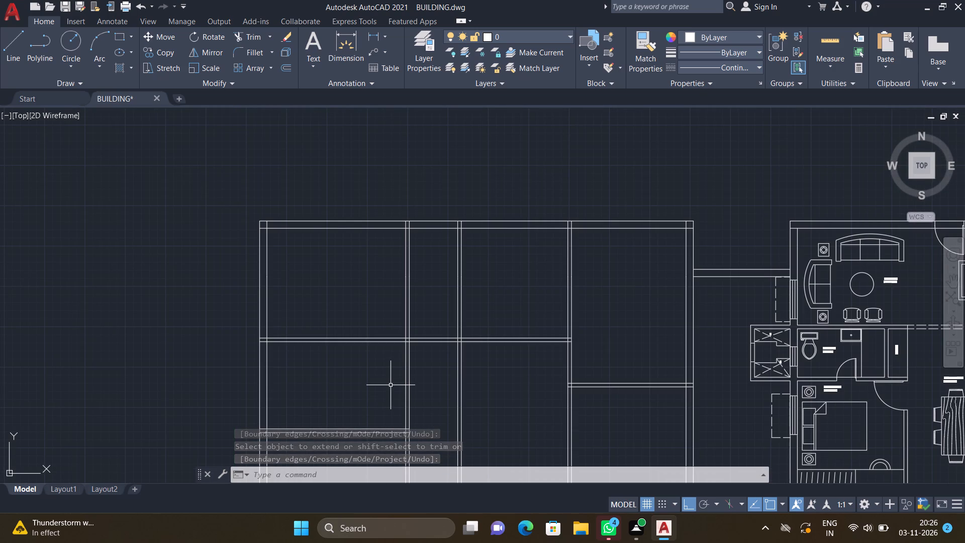
key("o")
key("Return")
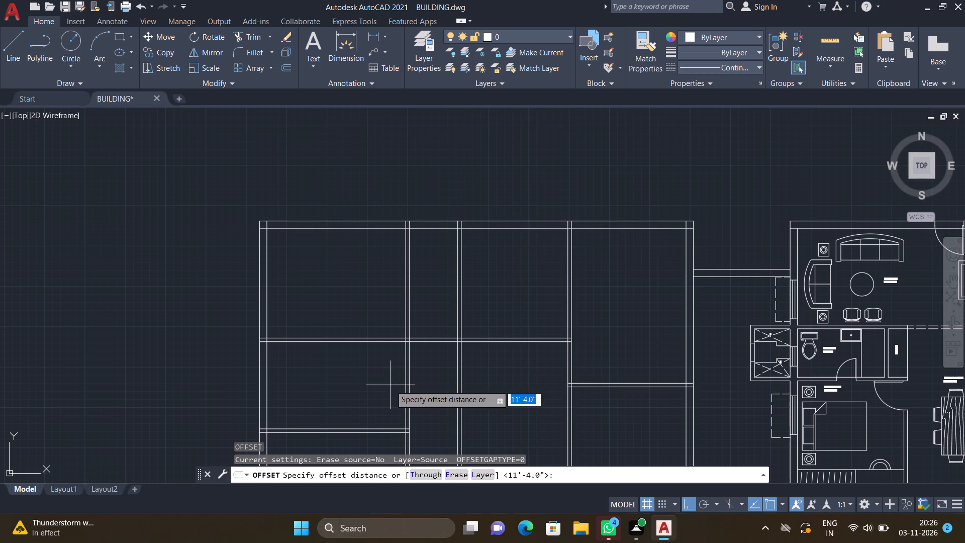
type("9'")
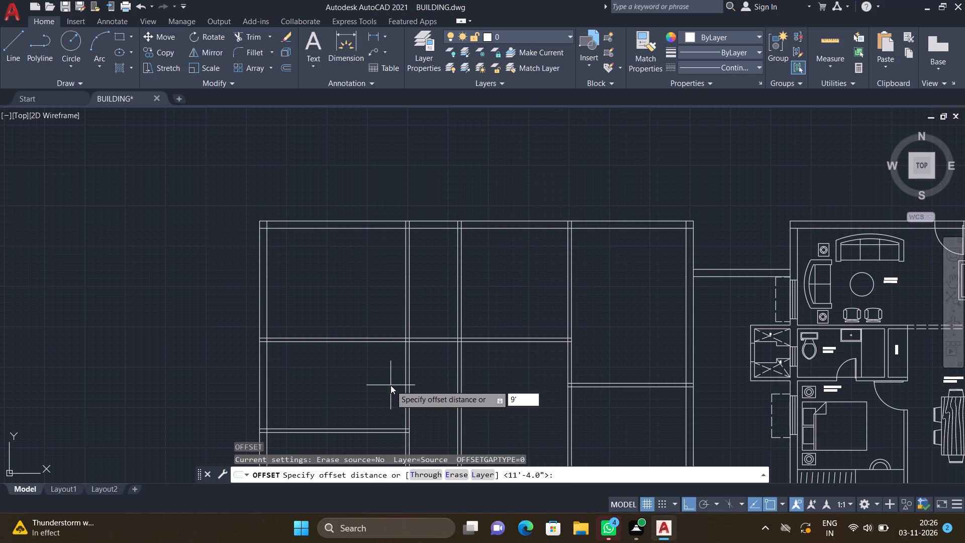
key("Return")
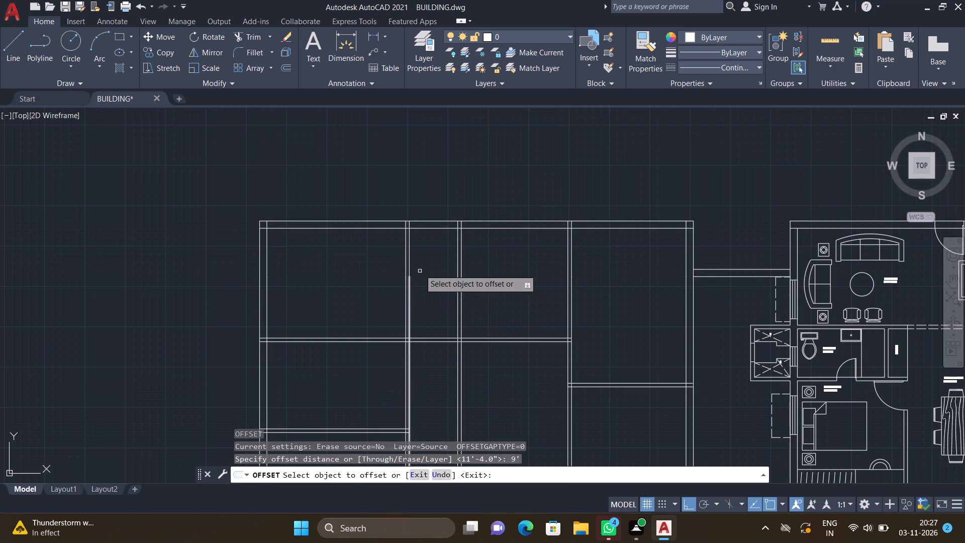
scroll(432, 226, "up", 2)
left_click(429, 233)
scroll(419, 333, "down", 2)
left_click(418, 378)
key("Return")
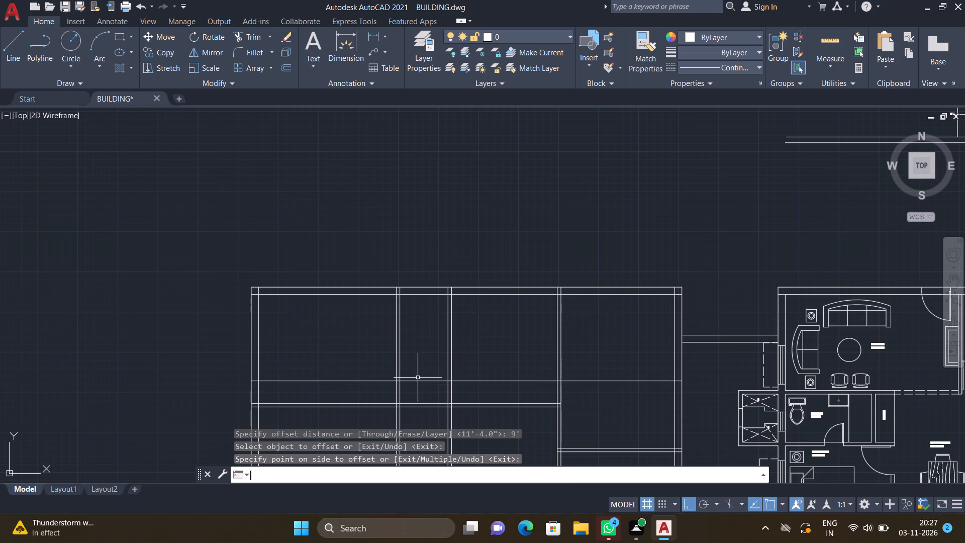
Trim the 9' offset line from the western bay and the west outer wall.
type("TR")
key("Return")
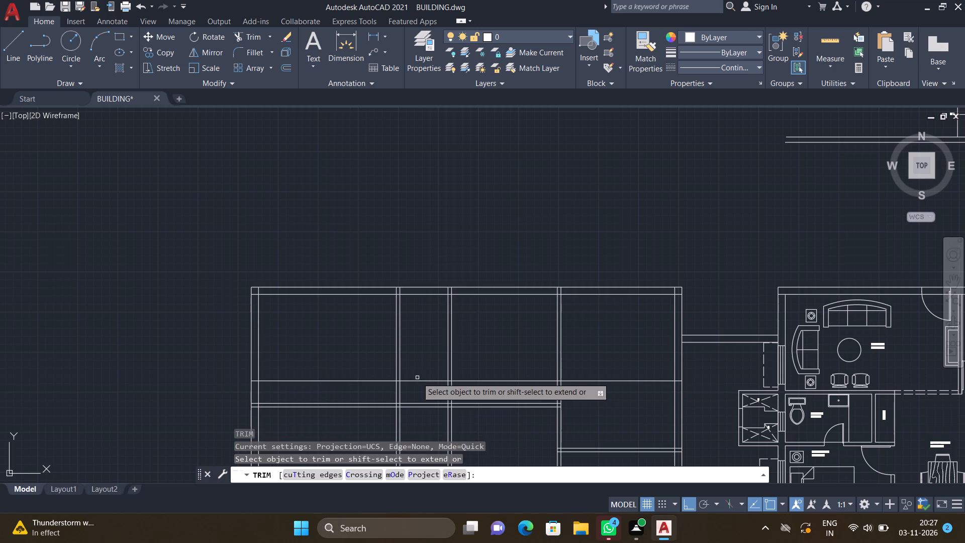
left_click(332, 381)
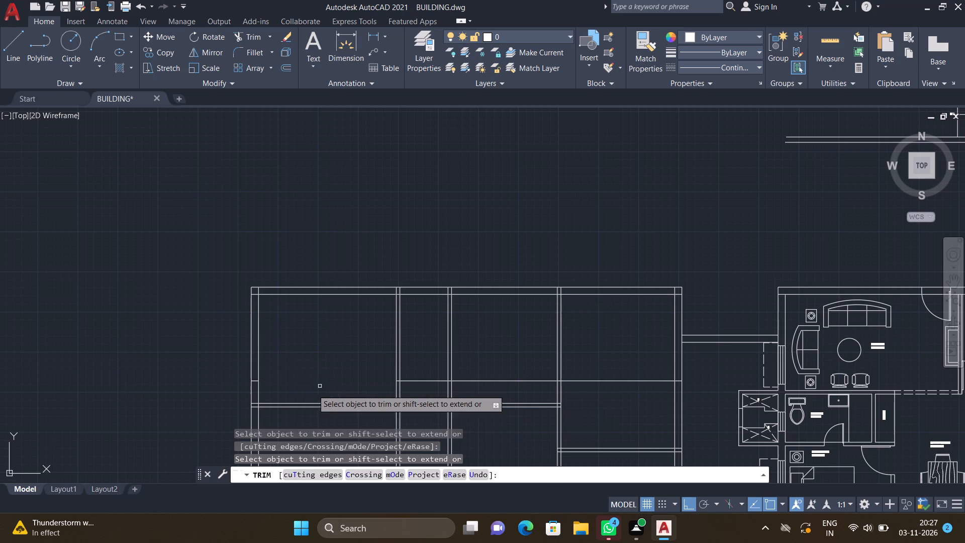
scroll(255, 389, "up", 1)
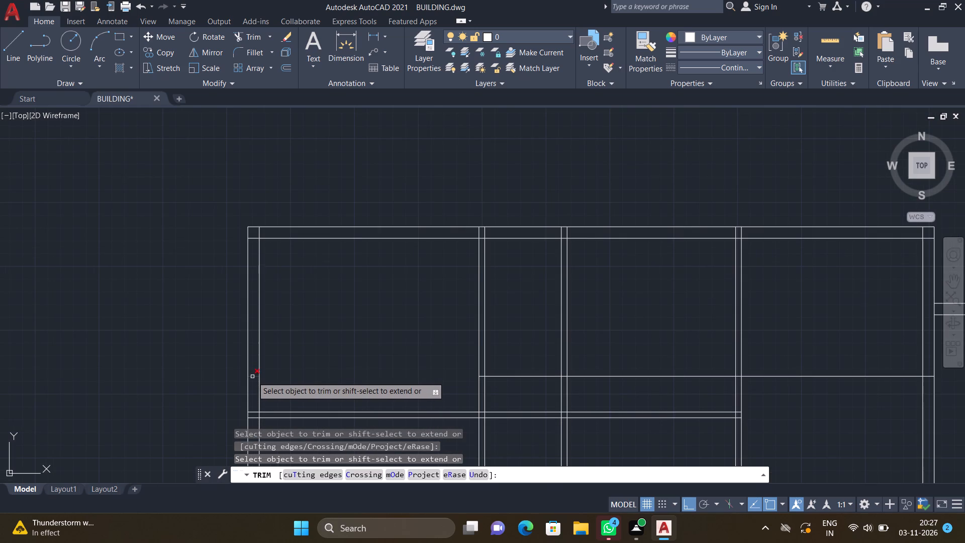
left_click(252, 377)
Trim the 9' offset line everywhere east of the narrow bay, including inside the easternmost partition and the east outer wall.
scroll(328, 377, "down", 2)
scroll(459, 379, "up", 2)
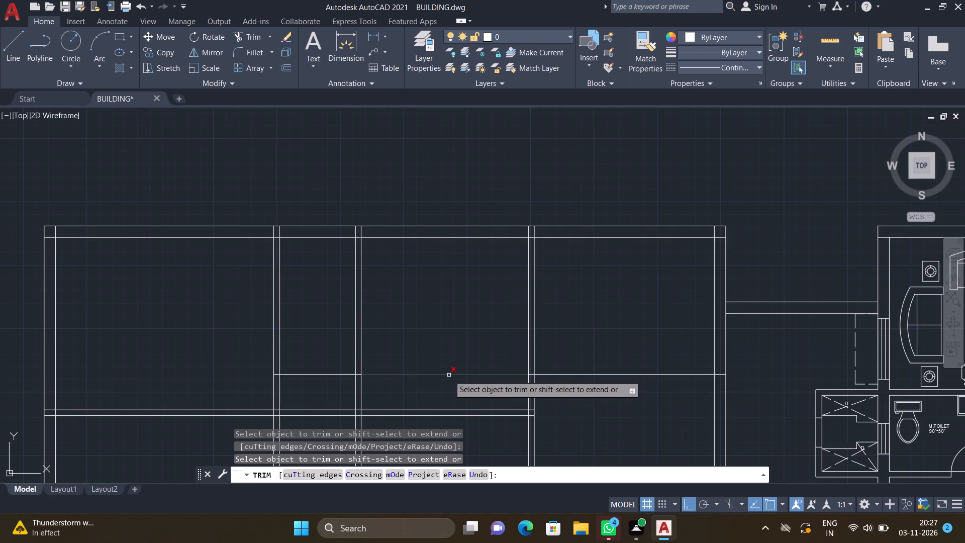
left_click(449, 375)
scroll(500, 383, "down", 2)
scroll(544, 390, "up", 2)
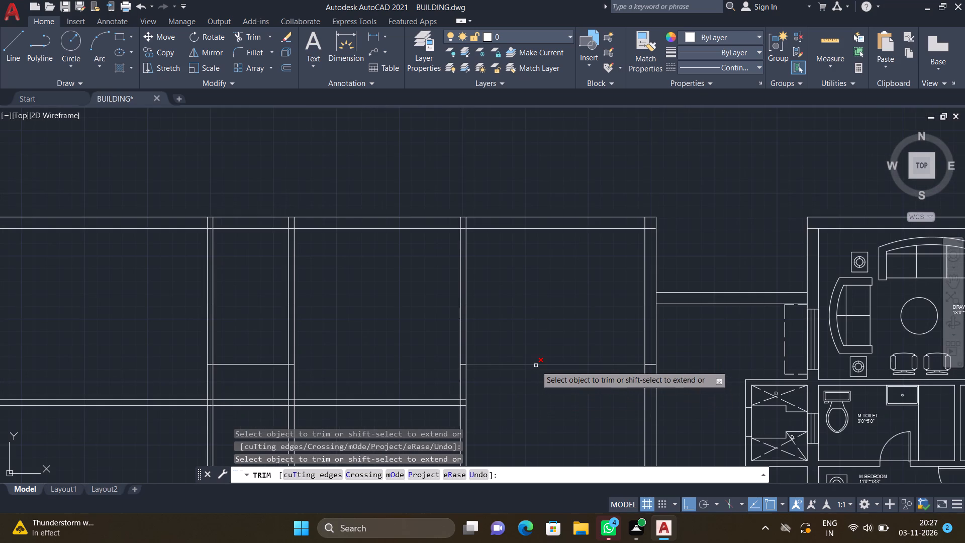
left_click(535, 366)
scroll(468, 370, "up", 2)
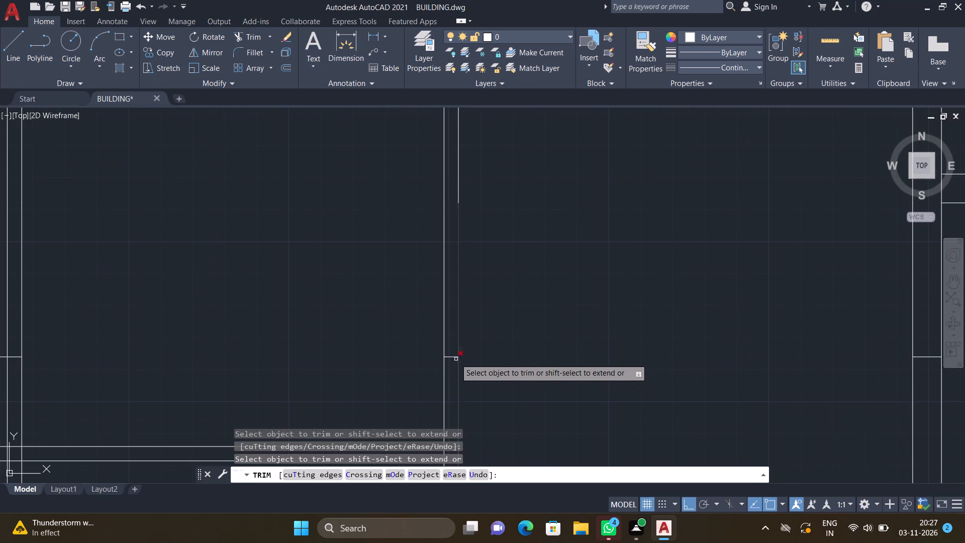
left_click(454, 357)
scroll(488, 360, "down", 4)
scroll(569, 366, "up", 3)
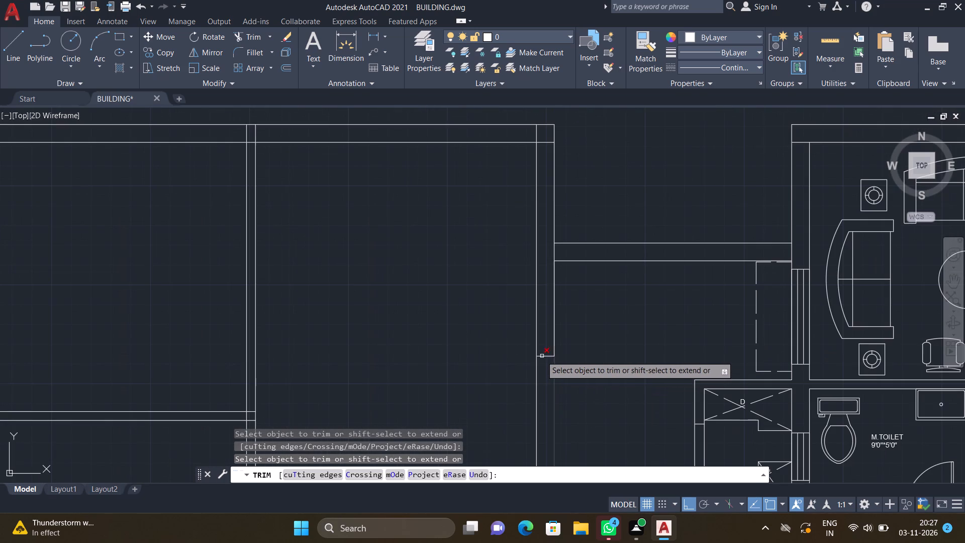
left_click(541, 356)
key("Return")
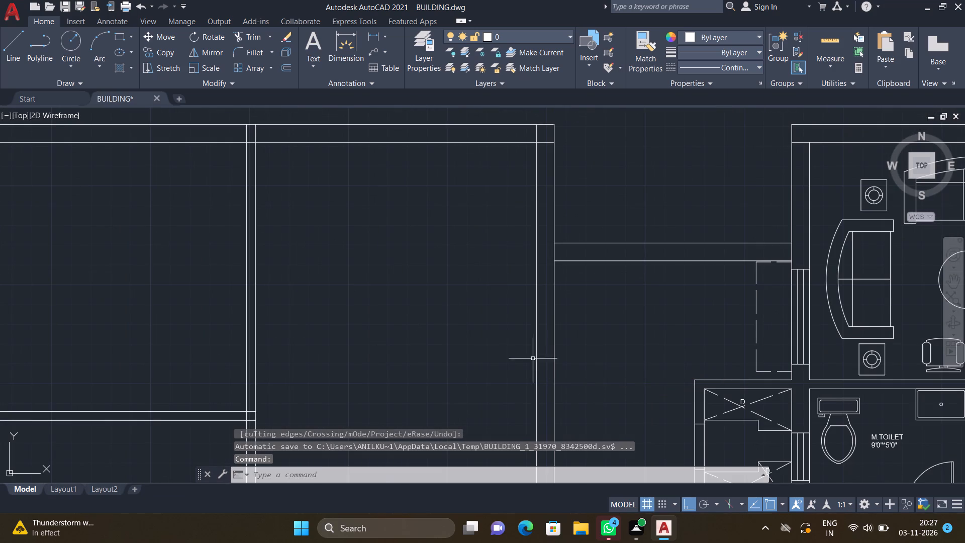
Offset the remaining short horizontal line in the narrow bay 4.5" to the south to form a partition.
scroll(498, 362, "down", 4)
scroll(406, 379, "up", 2)
scroll(387, 343, "up", 3)
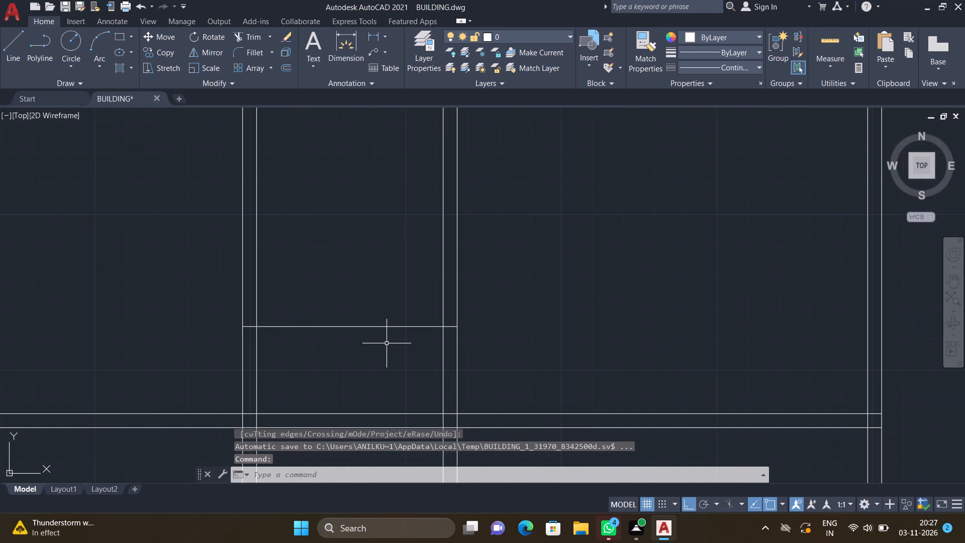
key("o")
key("Return")
type("4.5\"")
key("Return")
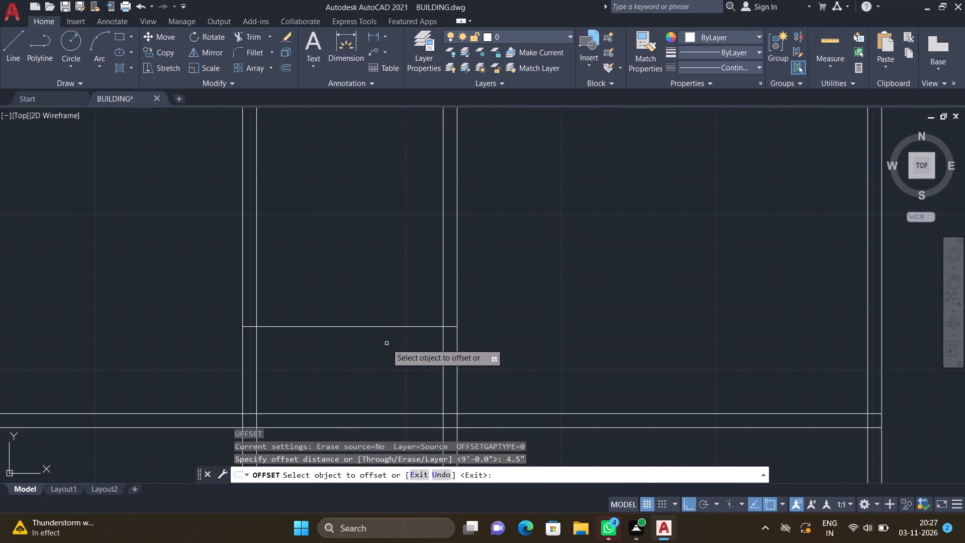
left_click(382, 326)
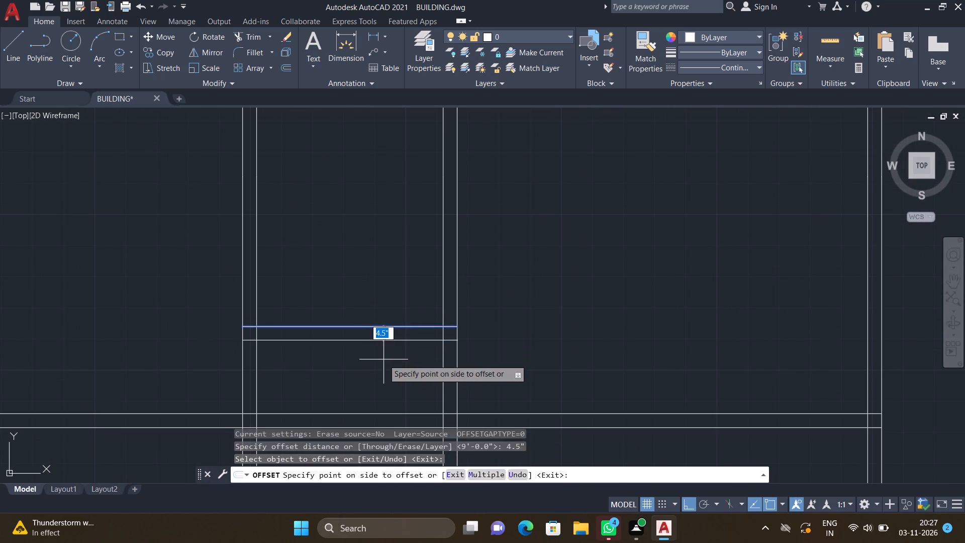
left_click(383, 359)
key("Return")
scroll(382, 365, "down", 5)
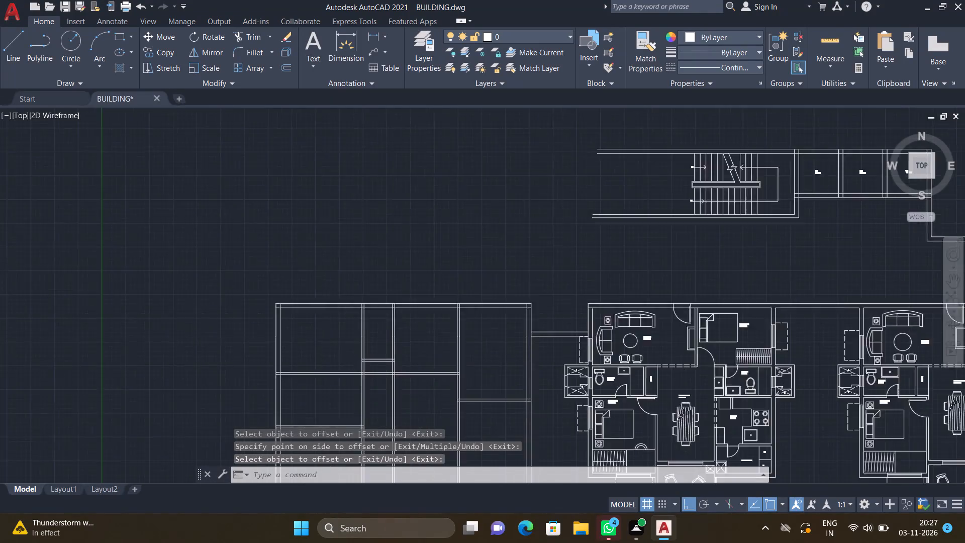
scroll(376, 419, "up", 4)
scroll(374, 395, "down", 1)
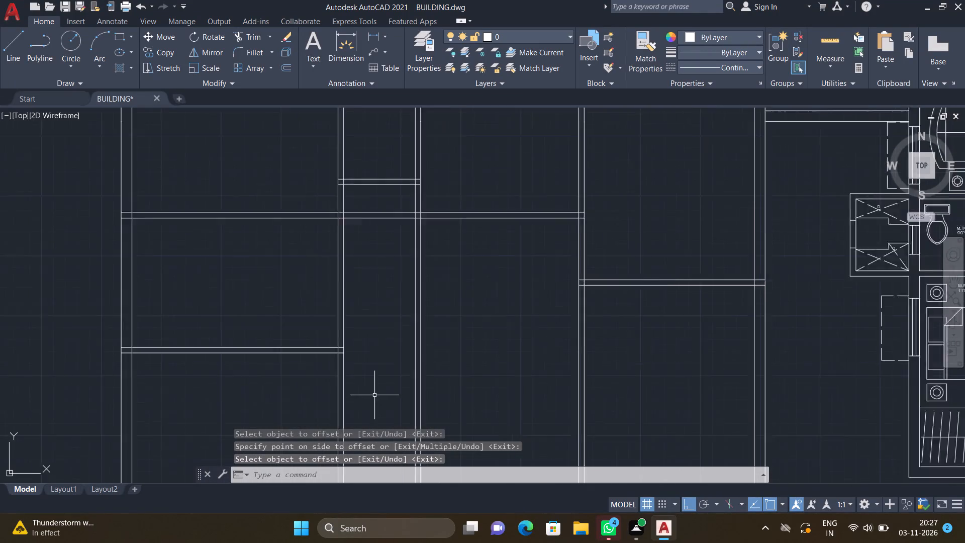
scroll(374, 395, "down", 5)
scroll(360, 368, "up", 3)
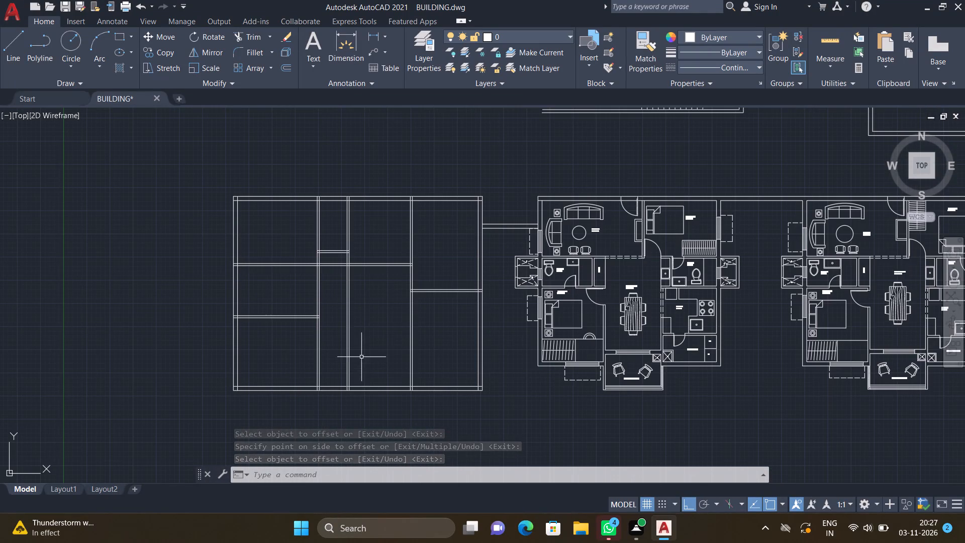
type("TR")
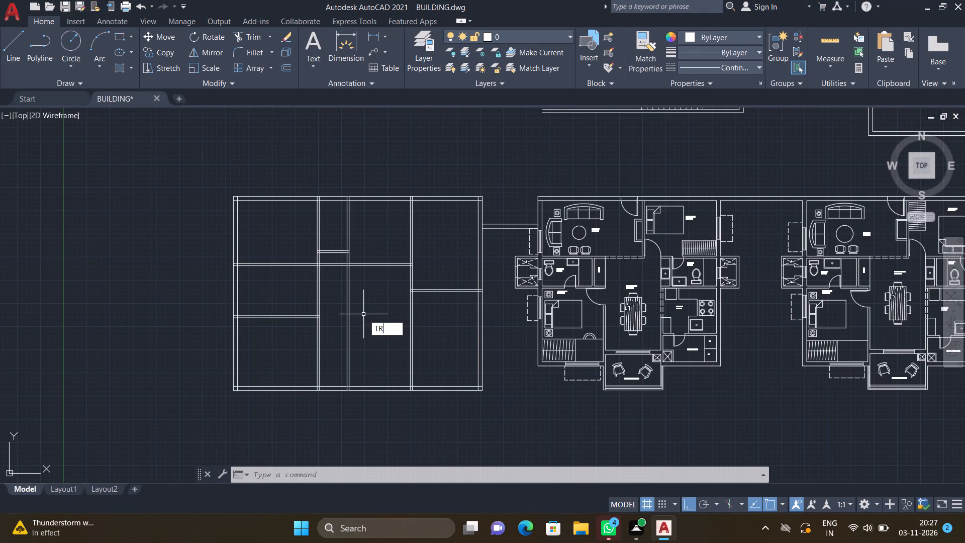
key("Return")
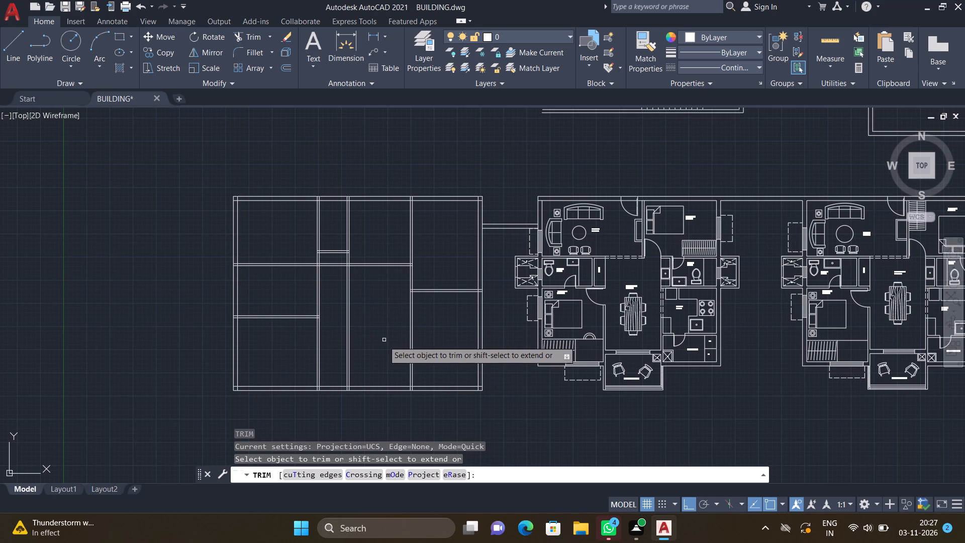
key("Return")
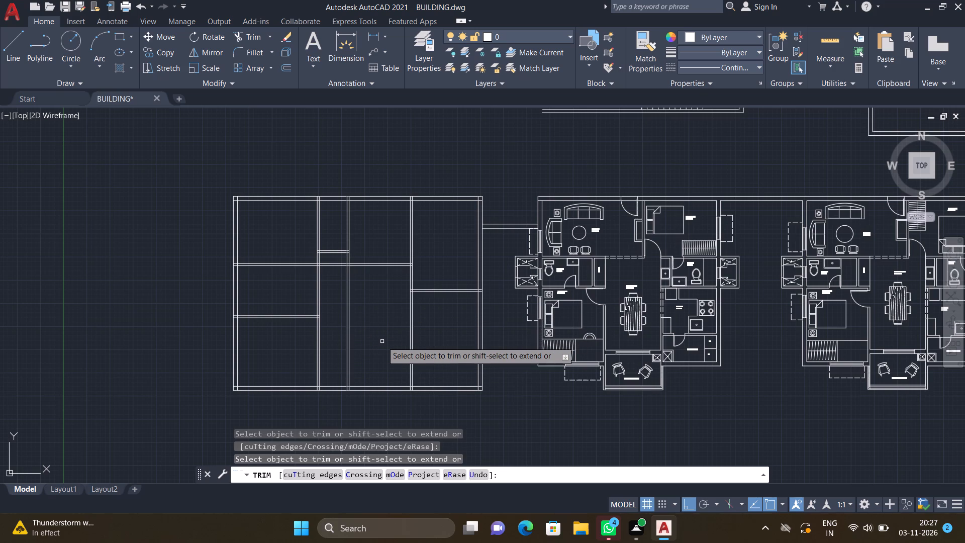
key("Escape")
Offset the inner line of the new flat's south outer wall 9' to the north.
key("o")
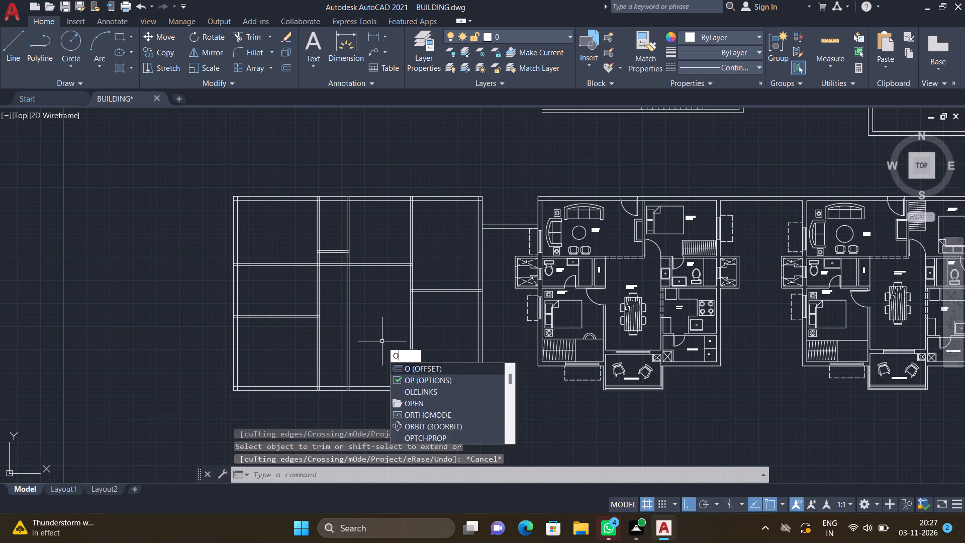
key("Return")
type("9'")
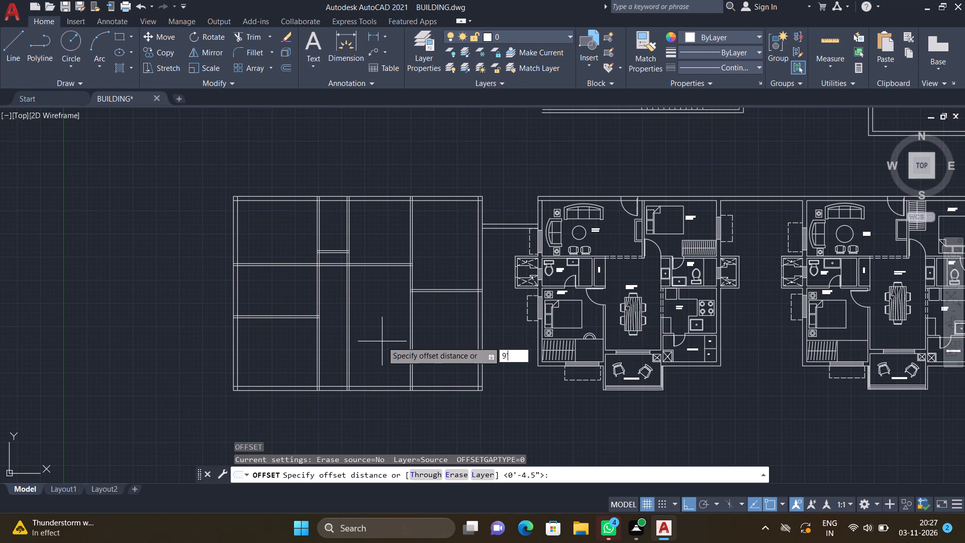
key("Return")
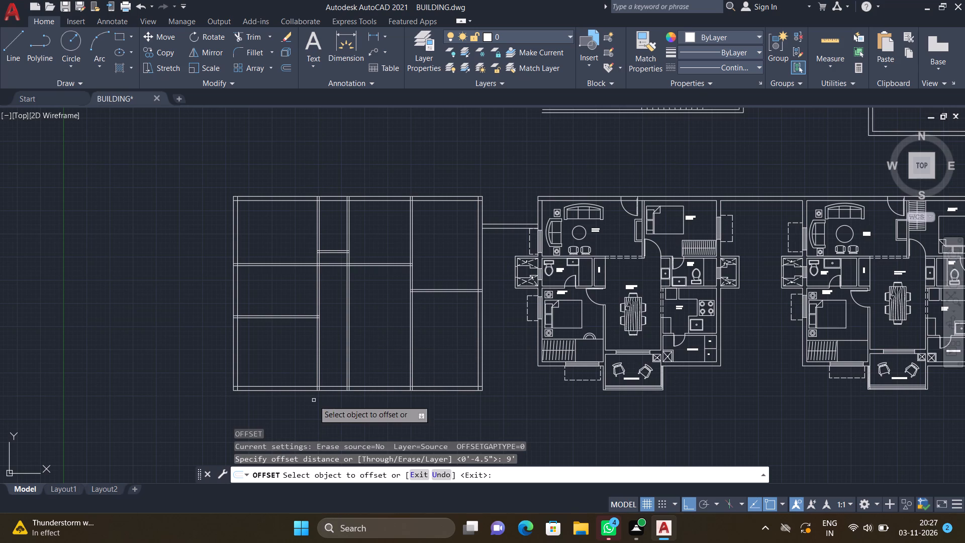
scroll(330, 386, "up", 1)
left_click(326, 385)
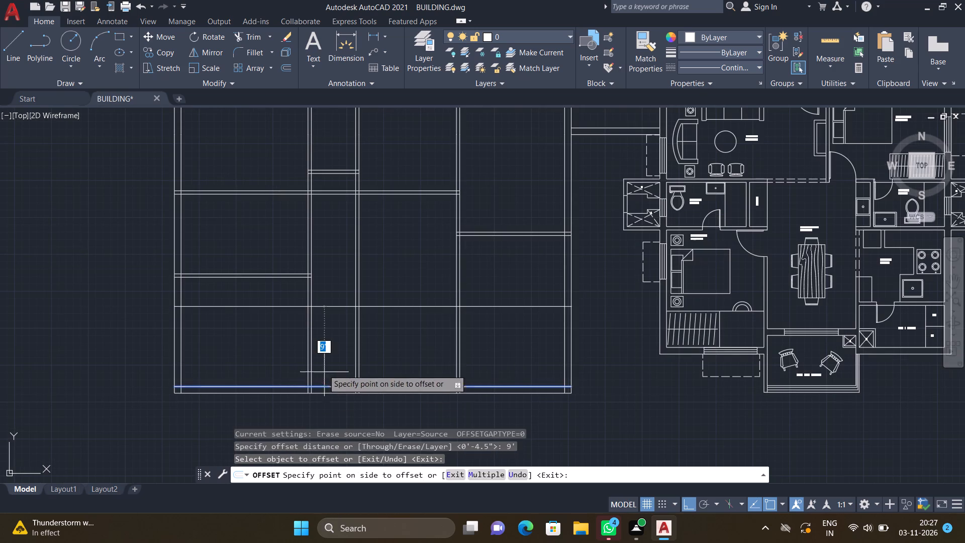
left_click(326, 315)
key("Return")
Trim the new southern 9' offset line from the western bay and the west outer wall.
type("TR")
key("Return")
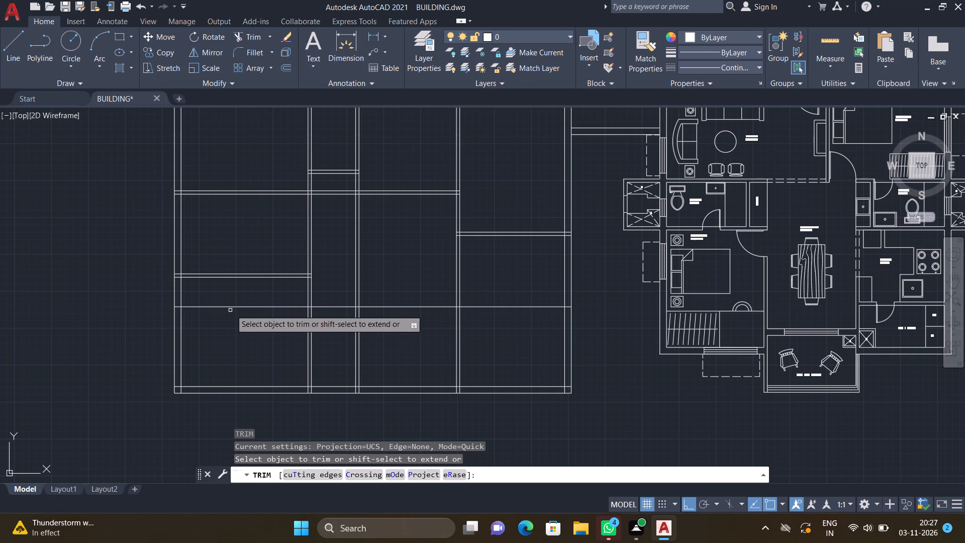
left_click(232, 306)
scroll(180, 314, "up", 3)
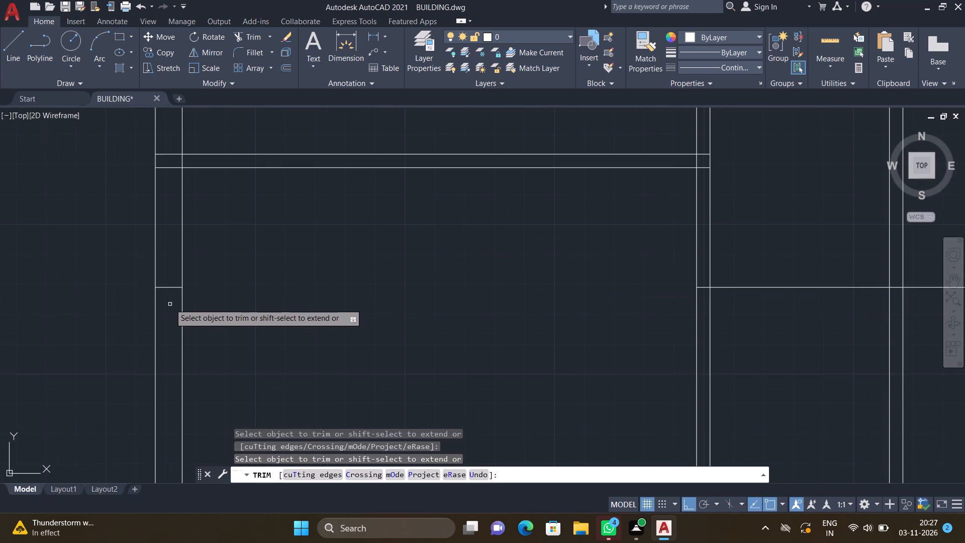
left_click(170, 286)
Trim the southern 9' offset line everywhere east of the narrow bay, including inside the easternmost partition and the east outer wall.
scroll(261, 295, "down", 4)
scroll(442, 311, "up", 3)
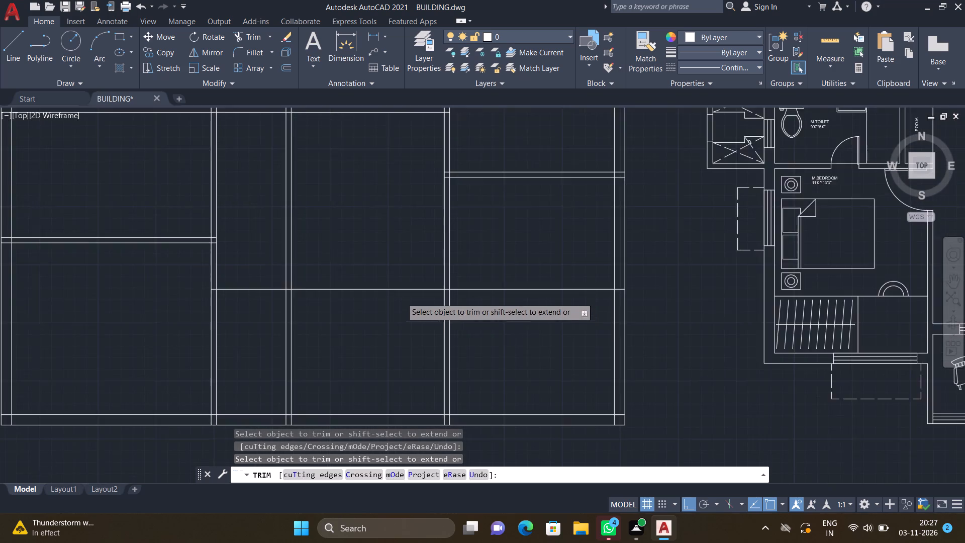
left_click_drag(346, 268, 359, 319)
scroll(368, 317, "down", 2)
scroll(464, 312, "up", 1)
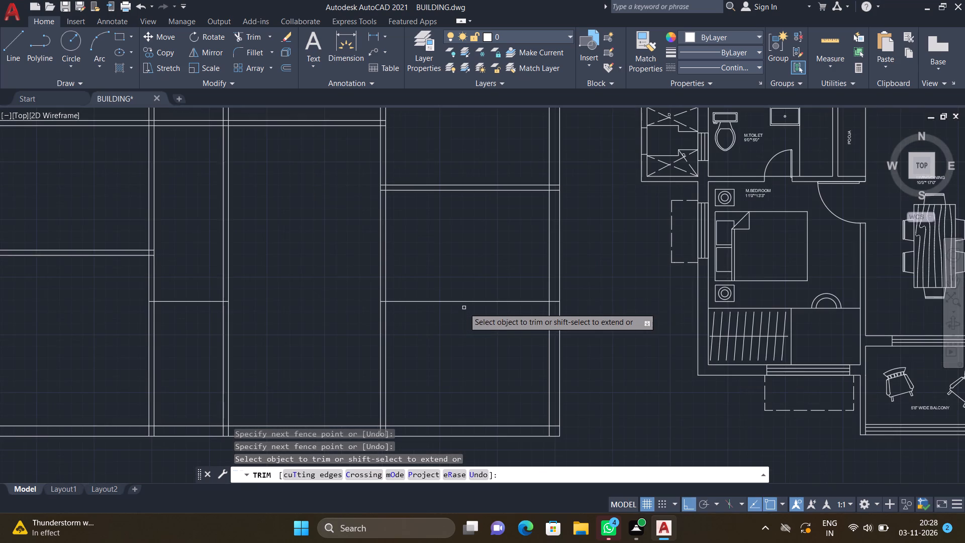
left_click_drag(458, 288, 461, 322)
scroll(380, 298, "up", 3)
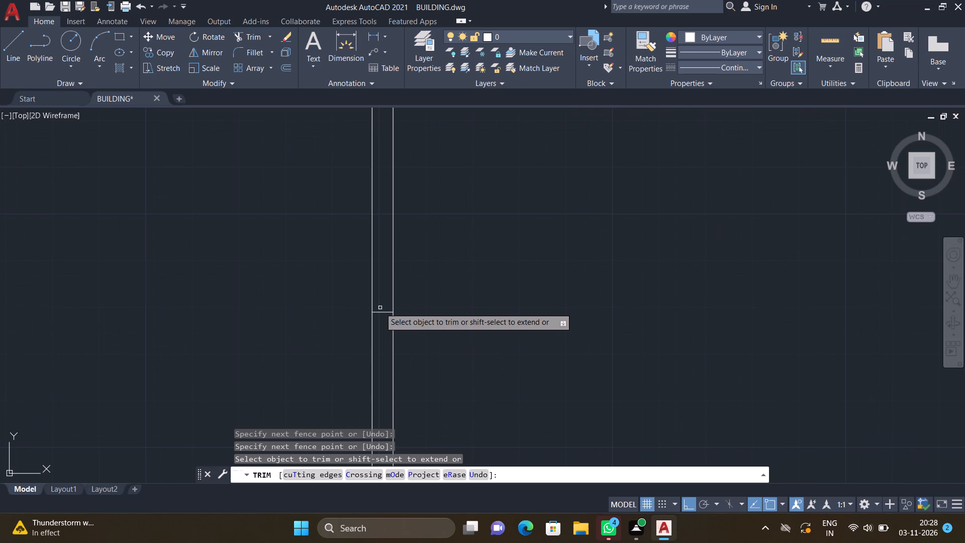
left_click(380, 312)
scroll(472, 305, "down", 4)
scroll(577, 310, "up", 3)
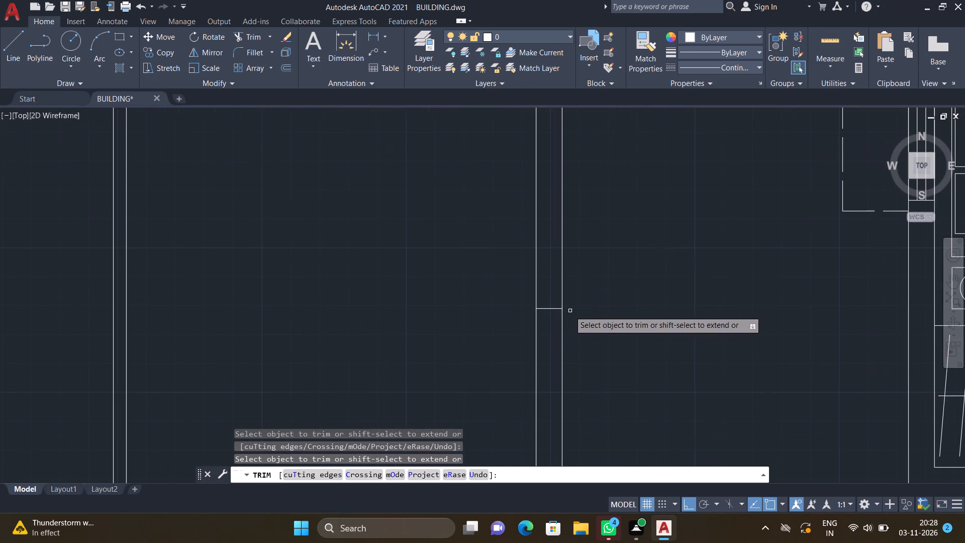
left_click(545, 308)
key("Return")
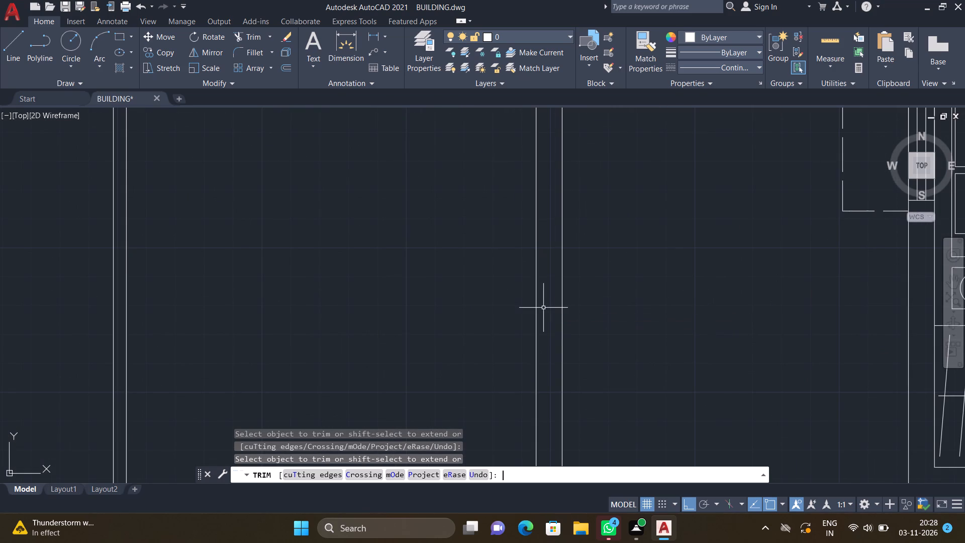
Offset the remaining southern short line in the narrow bay 4.5" to the north to form a partition.
scroll(518, 330, "down", 4)
scroll(382, 320, "up", 2)
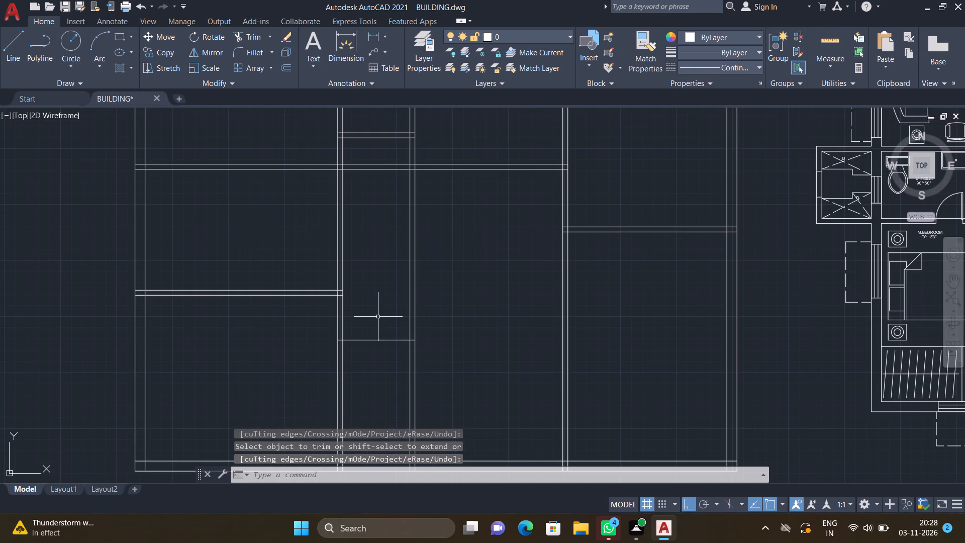
key("o")
key("Return")
type("4.5\"")
key("Return")
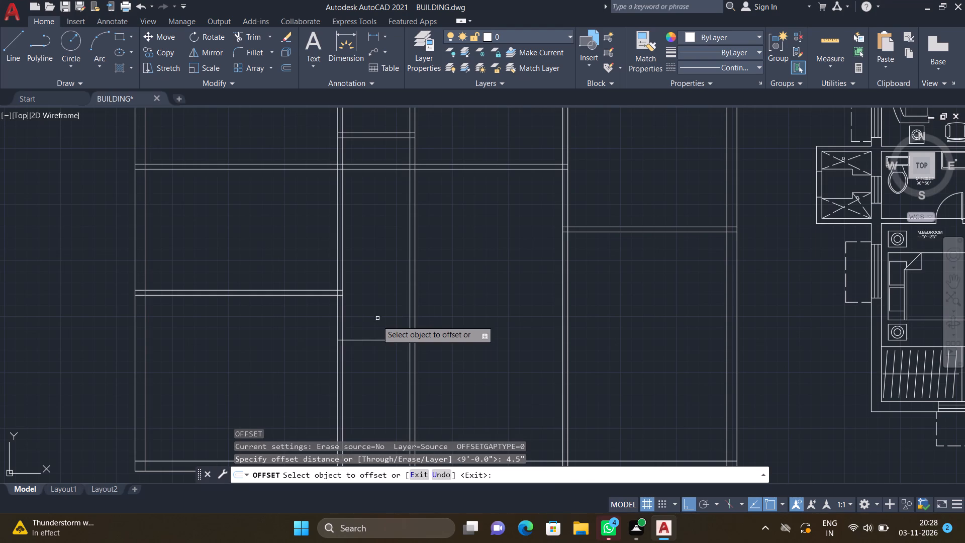
left_click(376, 340)
left_click(375, 315)
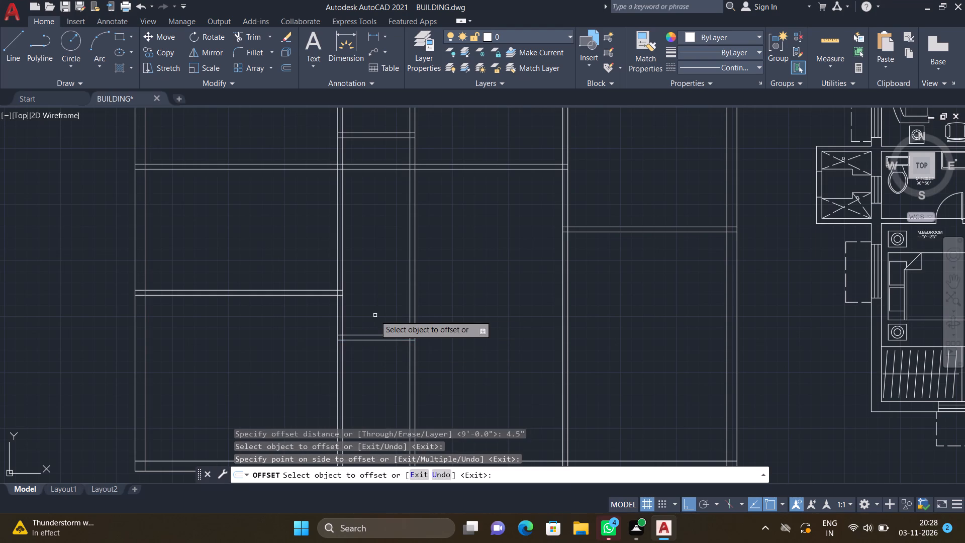
key("Return")
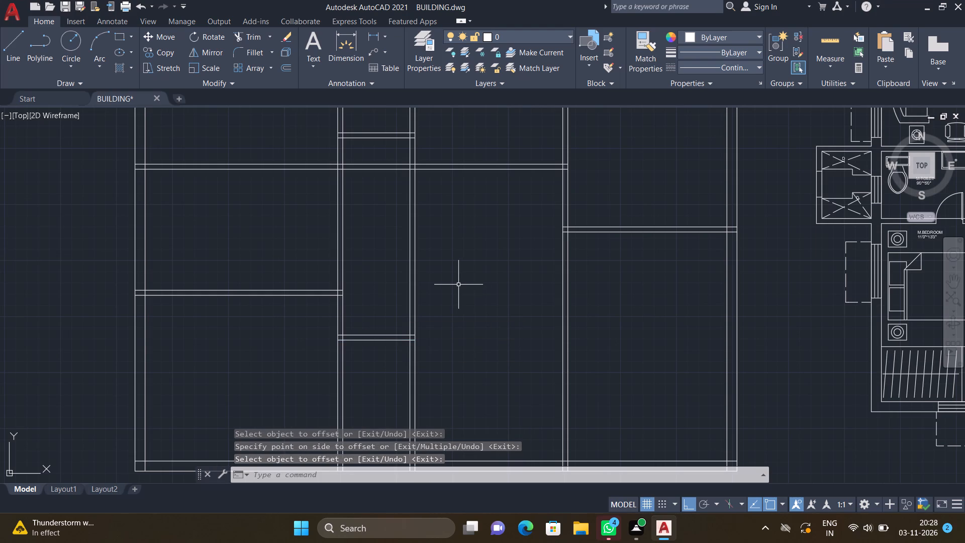
Trim both lines of the narrow bay's eastern vertical partition in the stretch north of the southern short partition.
type("TR")
key("Return")
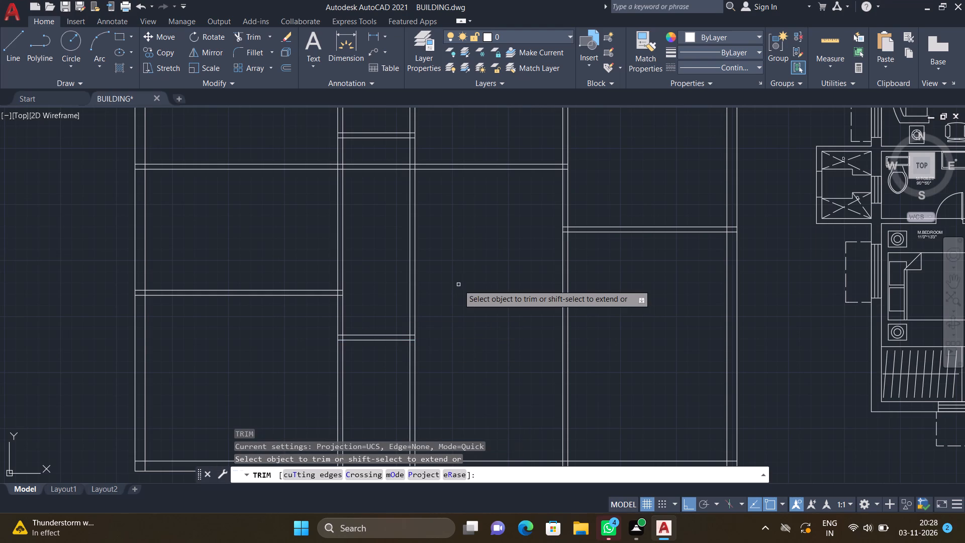
left_click_drag(395, 243, 445, 277)
scroll(444, 277, "up", 1)
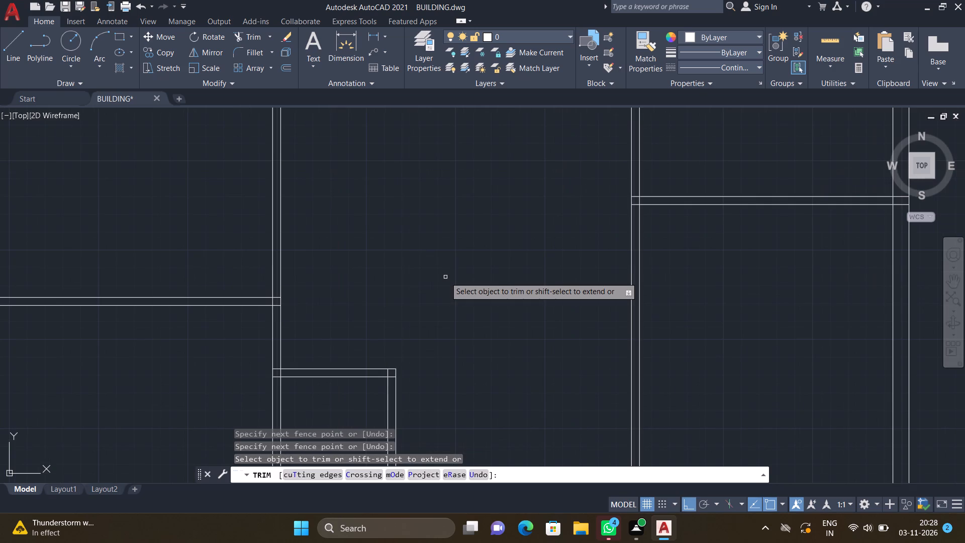
key("Return")
Extend both lines of the narrow bay's northern vertical partition south through the short partition to the far line of the long horizontal partition.
scroll(445, 279, "down", 4)
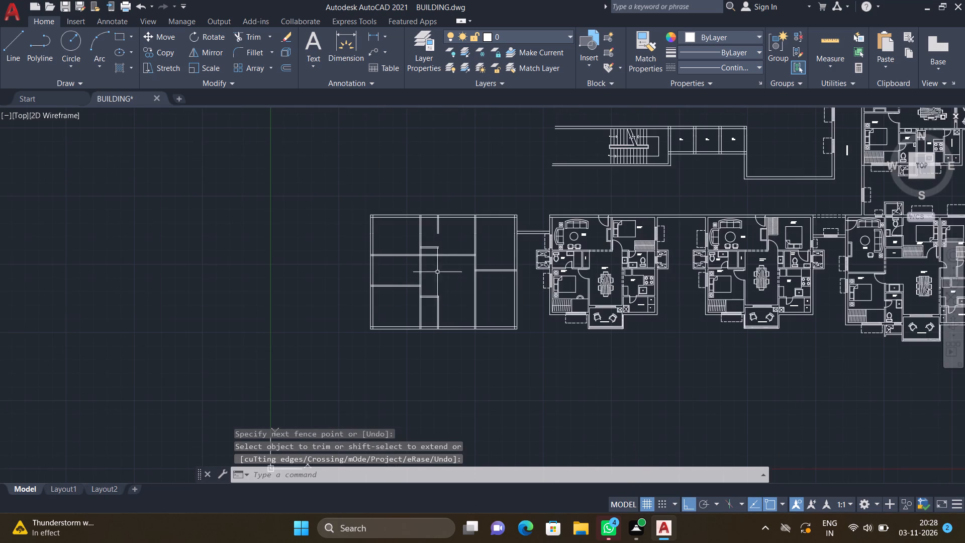
scroll(433, 263, "up", 3)
scroll(445, 130, "up", 2)
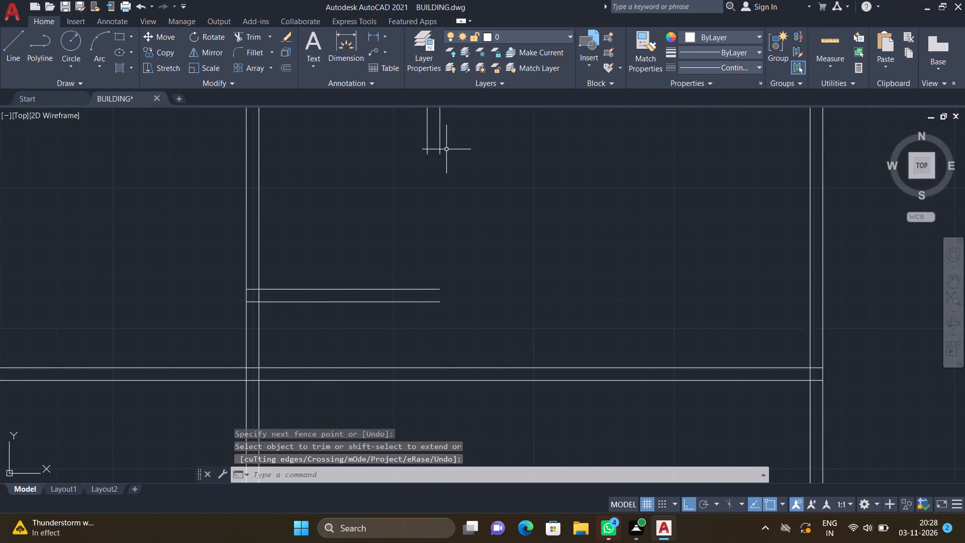
type("EX")
key("Return")
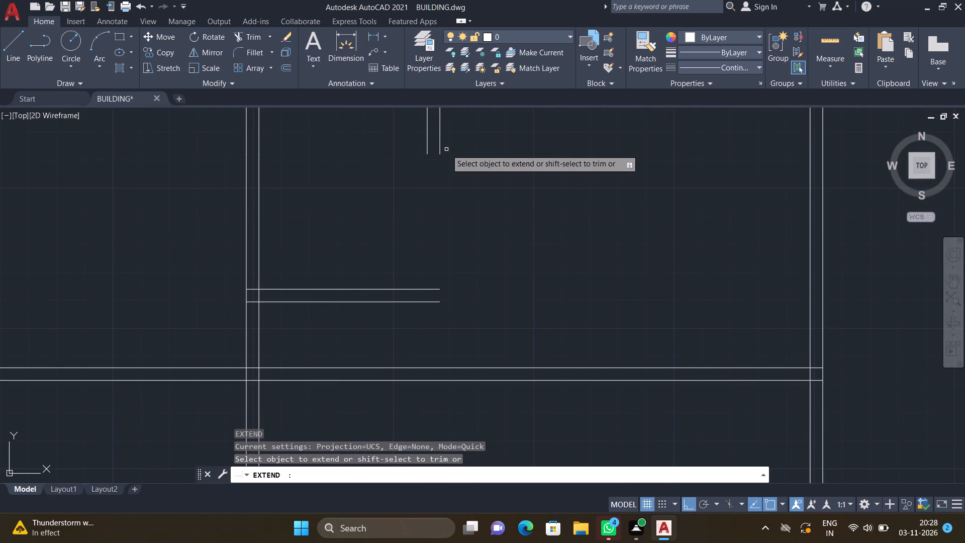
left_click(427, 153)
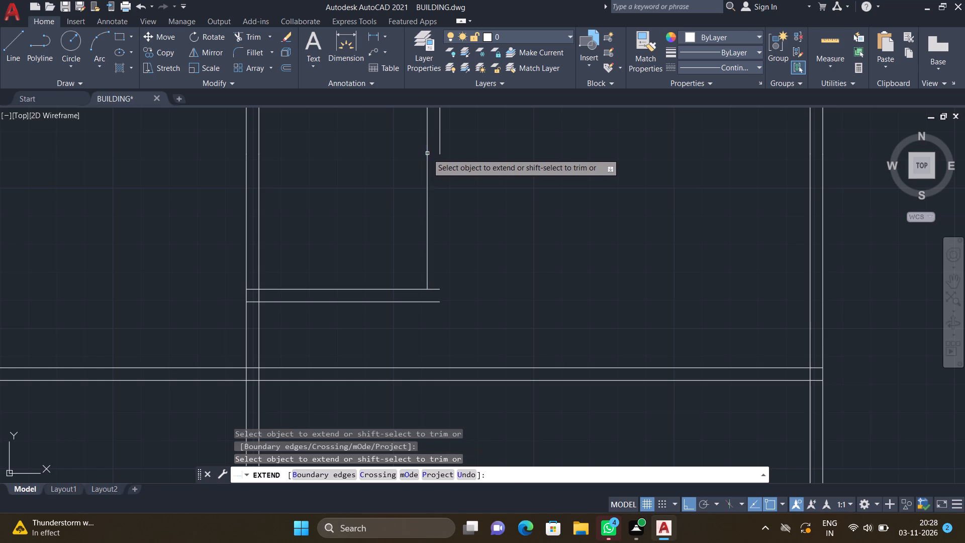
left_click(441, 145)
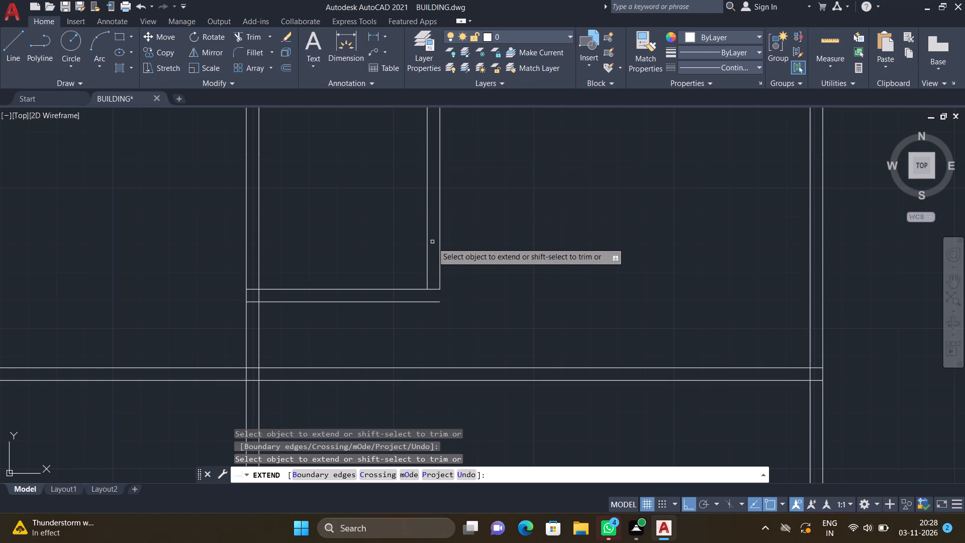
left_click(428, 239)
left_click(440, 245)
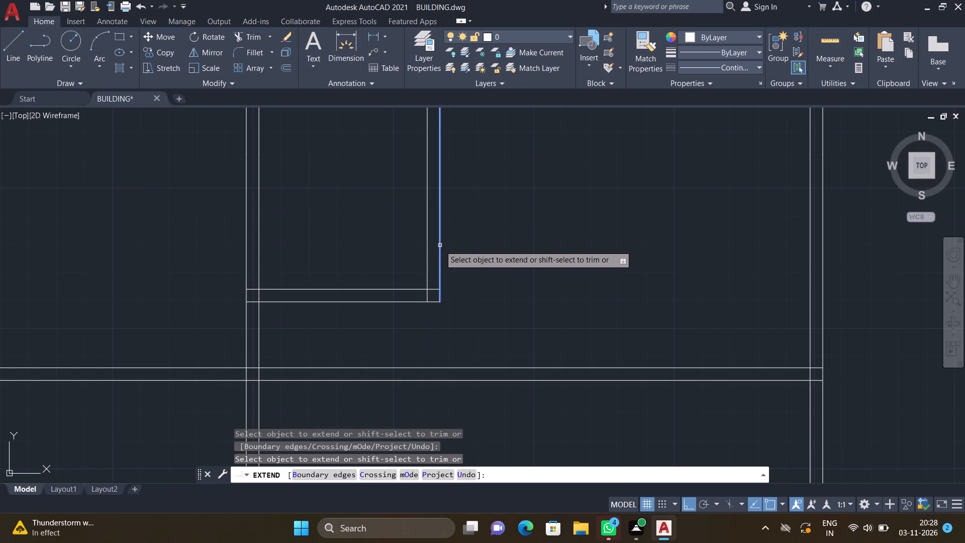
scroll(437, 264, "down", 2)
scroll(436, 283, "up", 2)
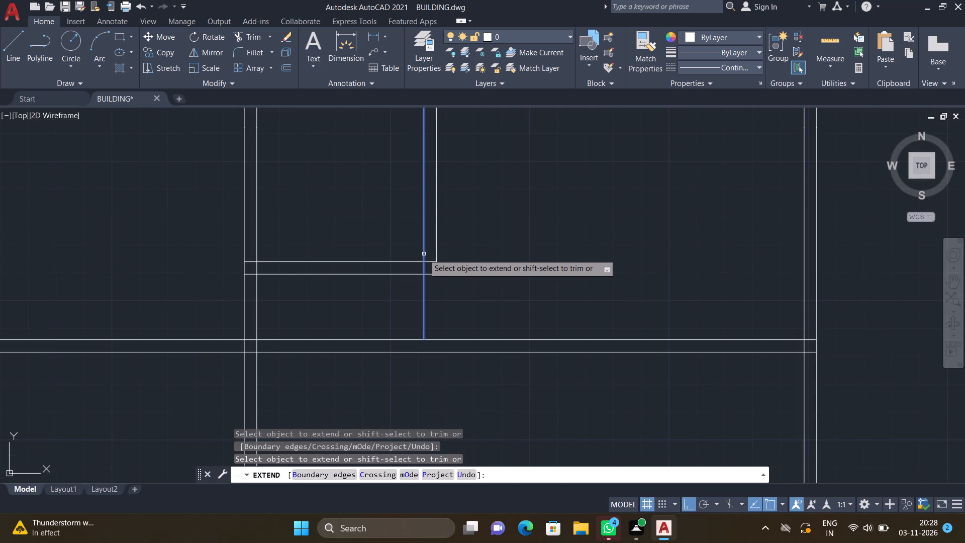
left_click(424, 254)
left_click(437, 259)
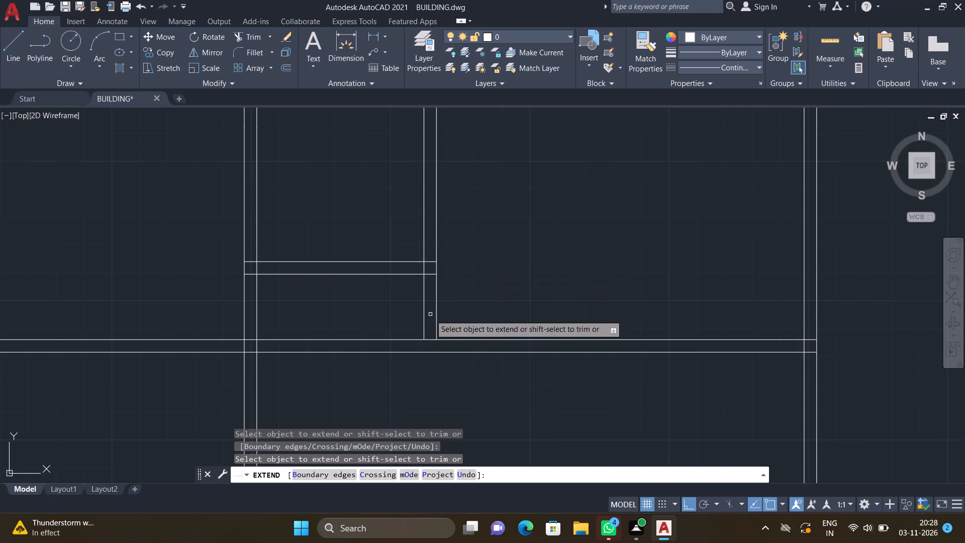
left_click(423, 306)
left_click(437, 312)
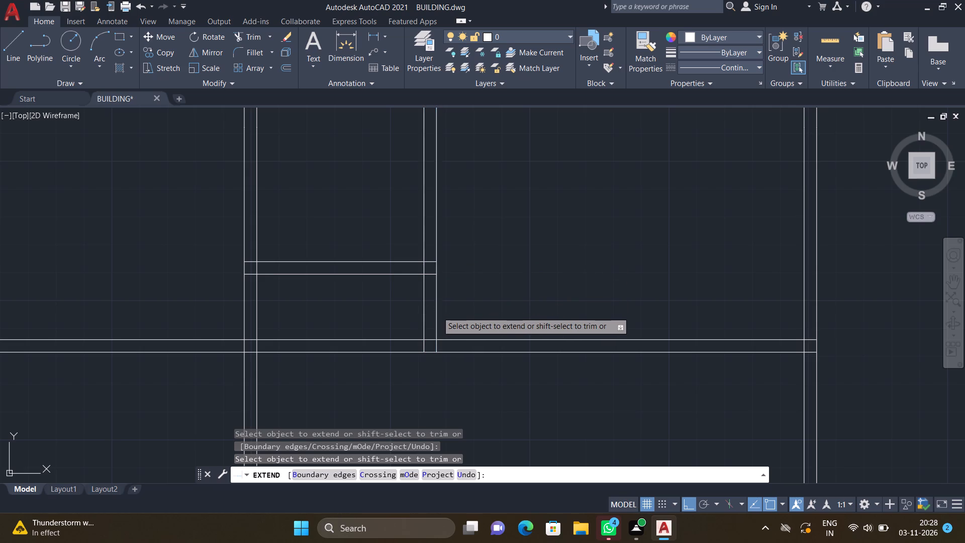
key("Return")
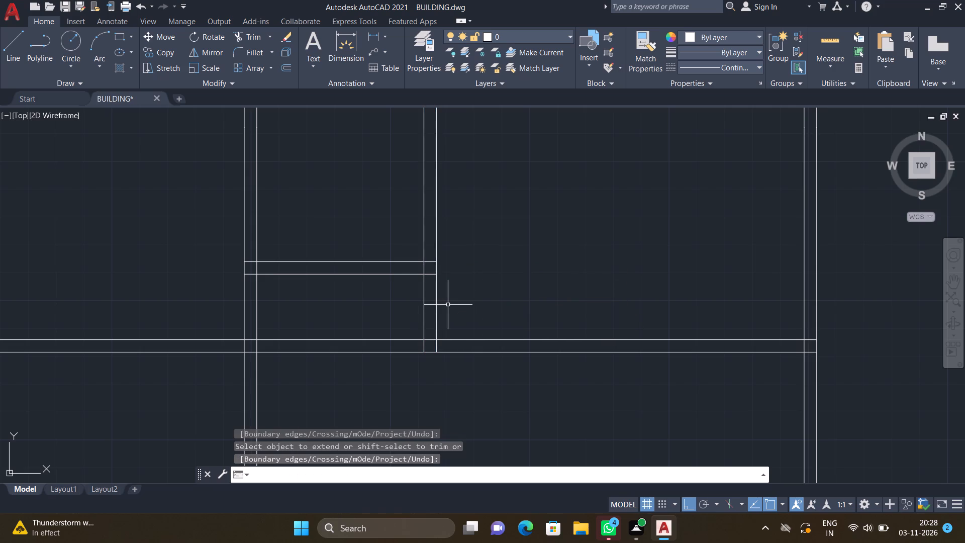
Trim both lines of the south outer wall between the narrow bay's eastern partition and the easternmost vertical partition.
scroll(449, 294, "down", 4)
scroll(450, 387, "up", 2)
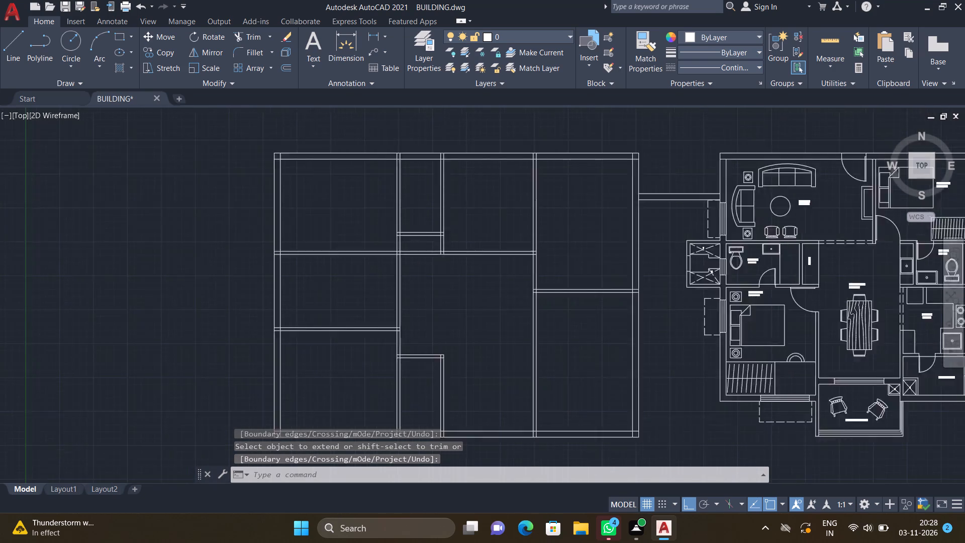
scroll(441, 354, "down", 3)
scroll(444, 407, "up", 2)
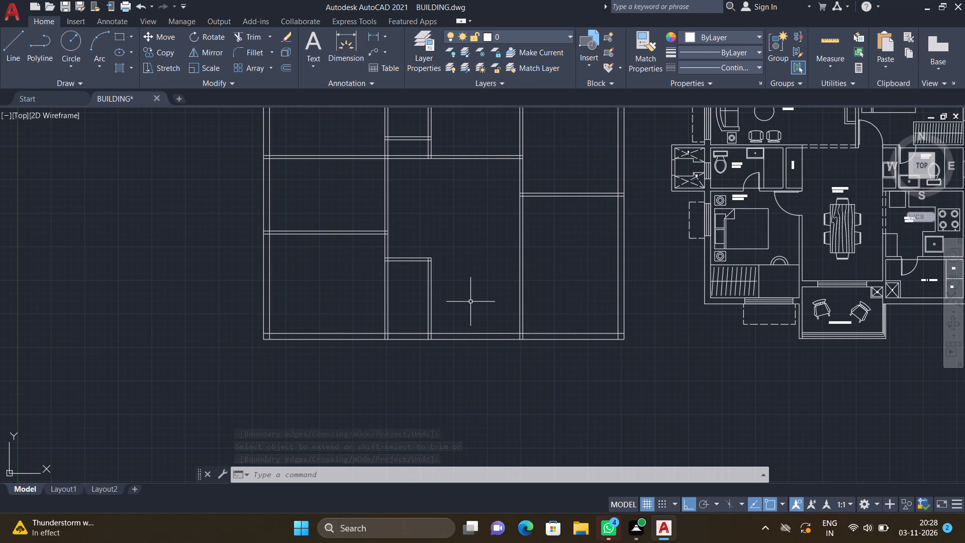
type("TR")
key("Return")
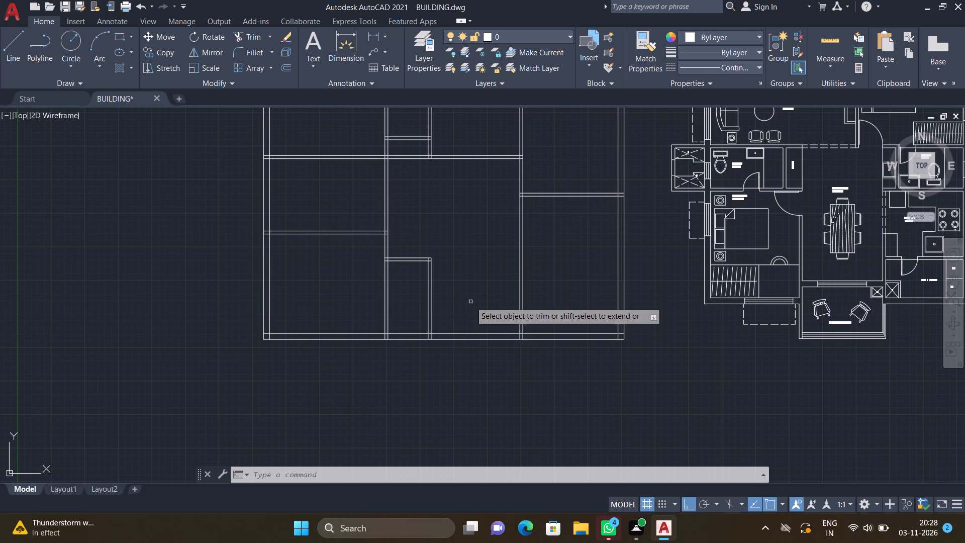
scroll(453, 341, "up", 1)
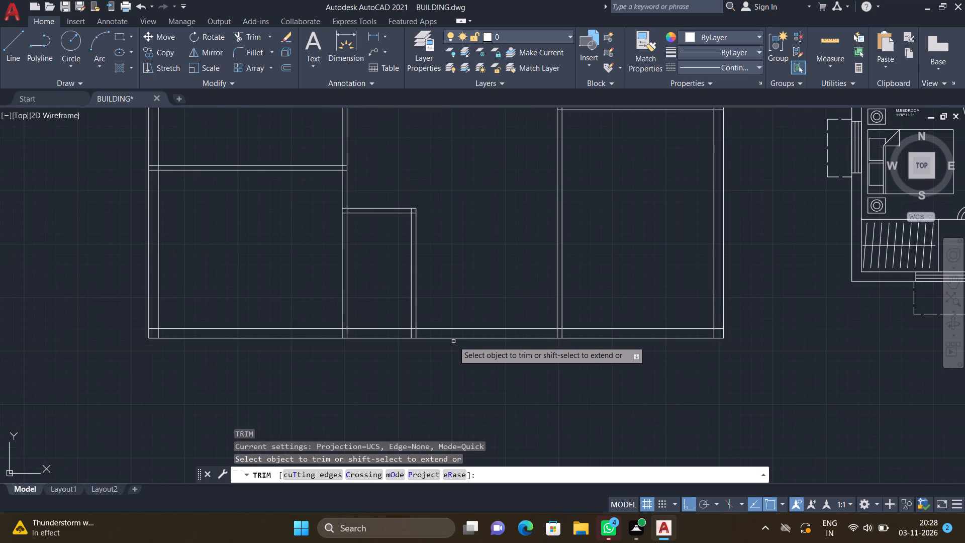
left_click_drag(449, 310, 460, 382)
key("Return")
Draw a horizontal line about 11' long across the southern opening, set back north of the outer wall, between the two flanking partitions.
key("l")
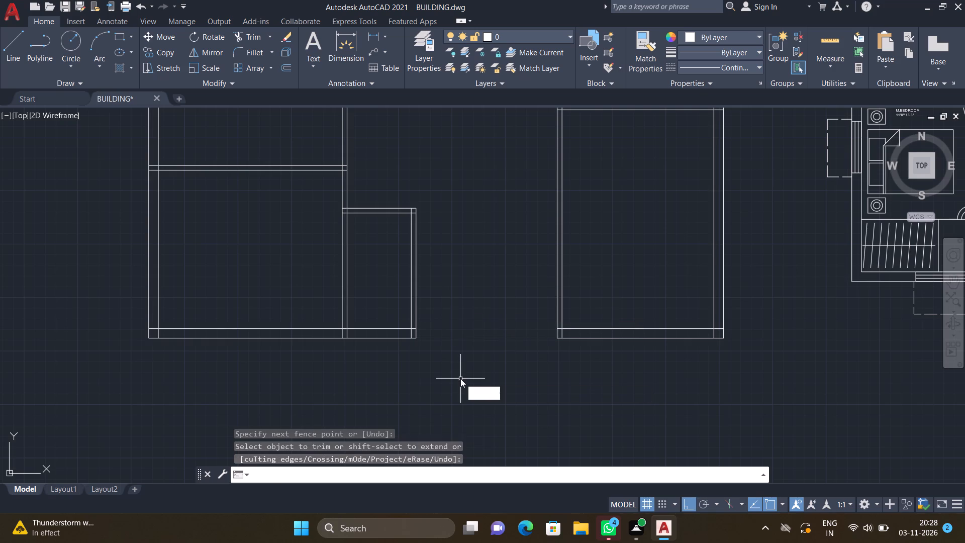
key("Return")
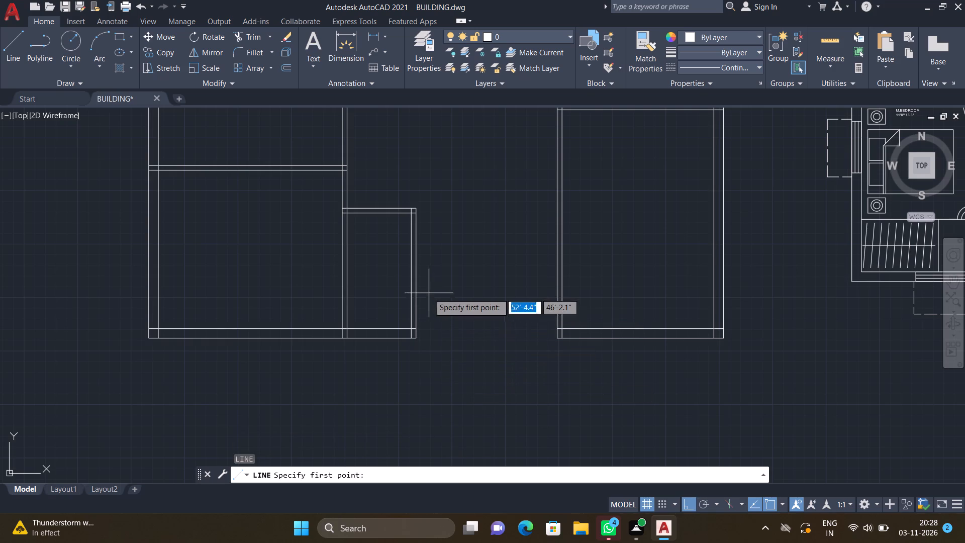
scroll(424, 294, "up", 2)
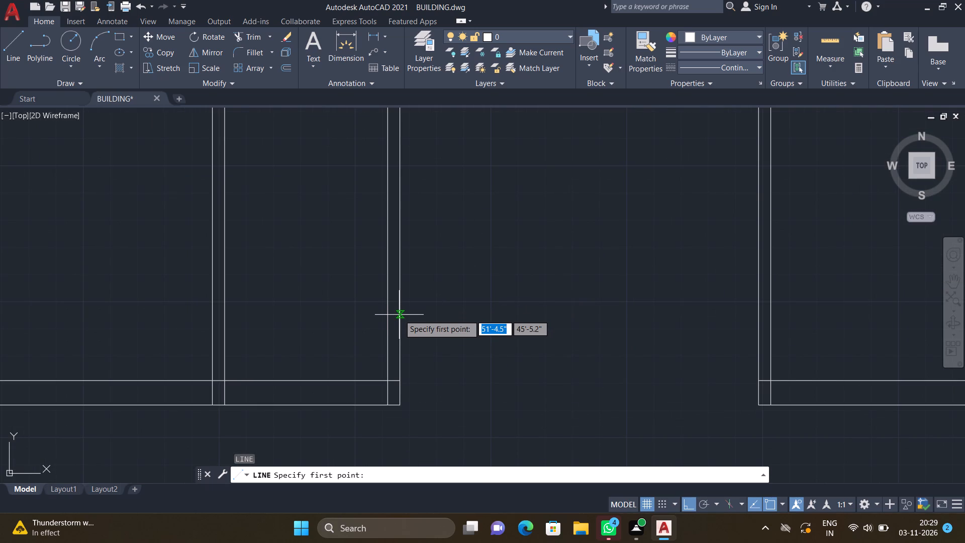
left_click_drag(399, 314, 404, 315)
scroll(590, 340, "down", 1)
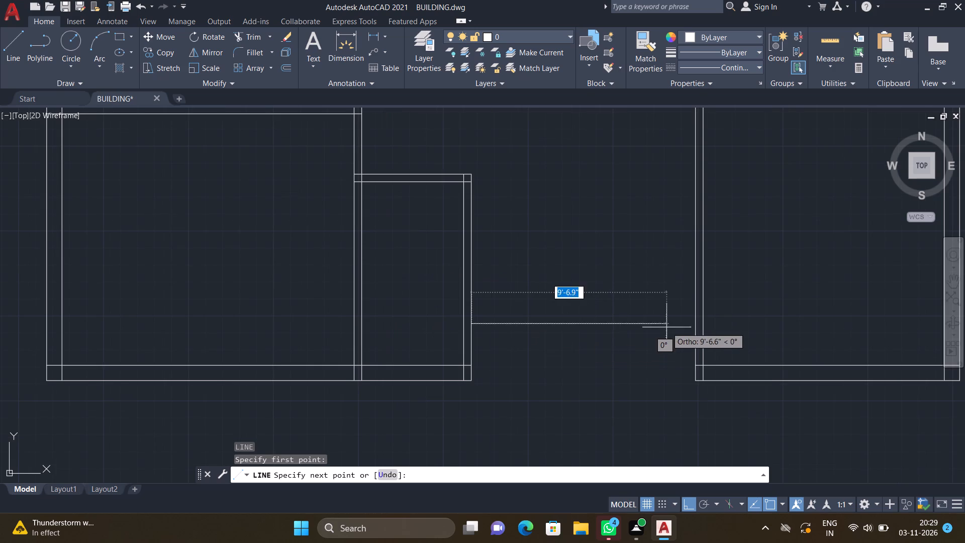
scroll(696, 329, "up", 4)
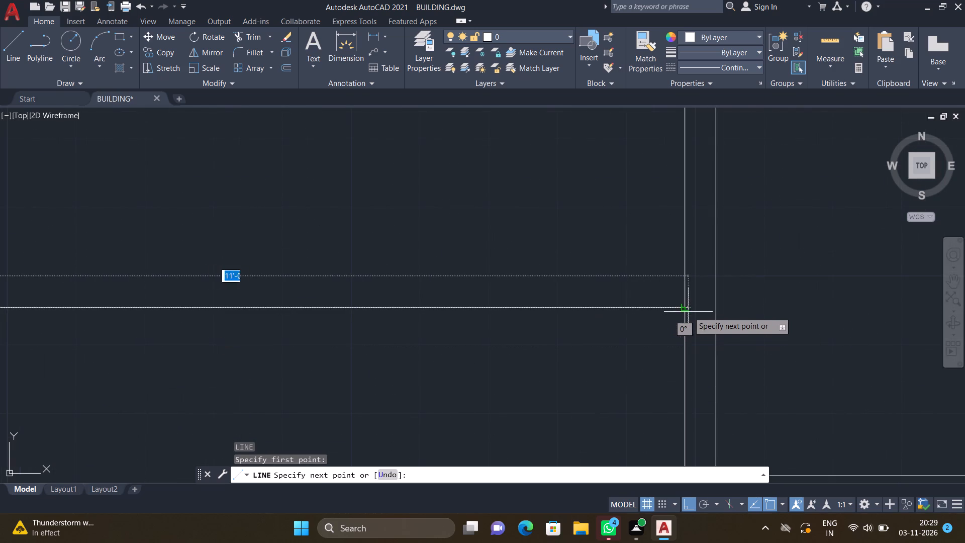
left_click(687, 308)
key("Return")
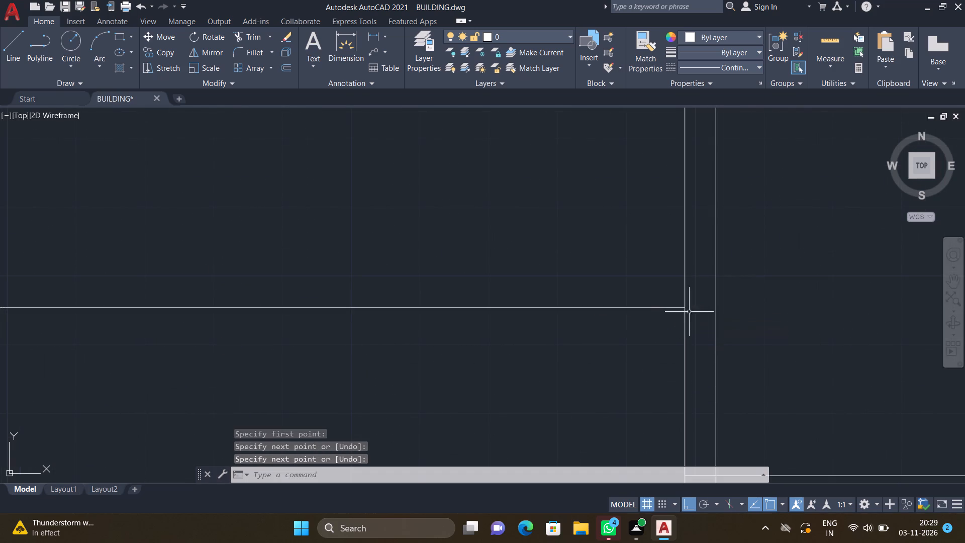
Offset the new line across the southern opening 9" to the north to form a wall.
scroll(699, 335, "down", 4)
key("o")
key("Return")
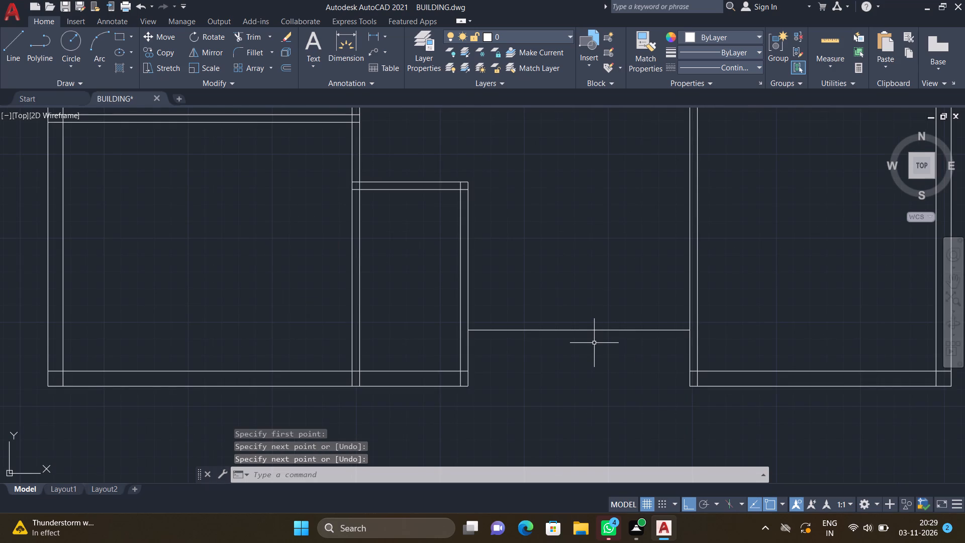
key("9")
key("shift+quotedbl")
key("Return")
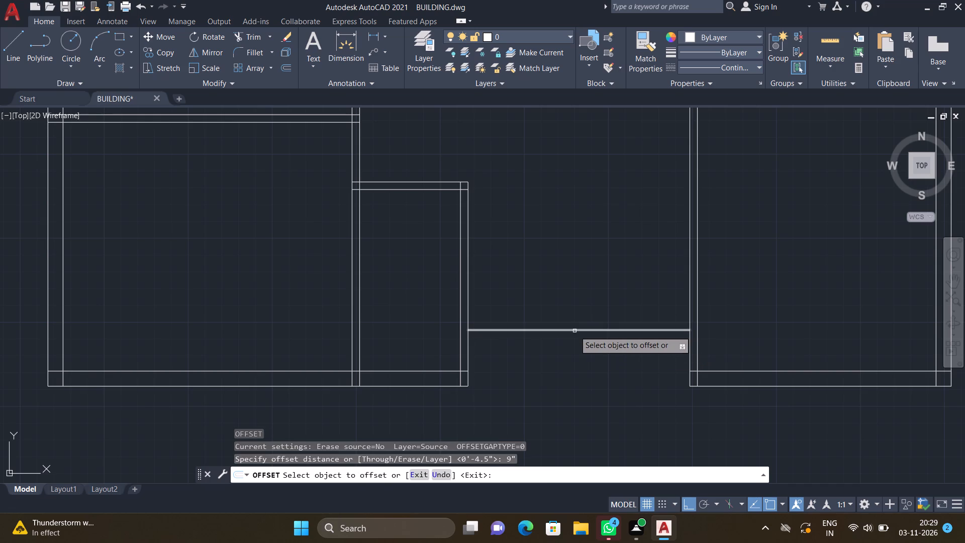
left_click(574, 331)
left_click(576, 302)
key("Return")
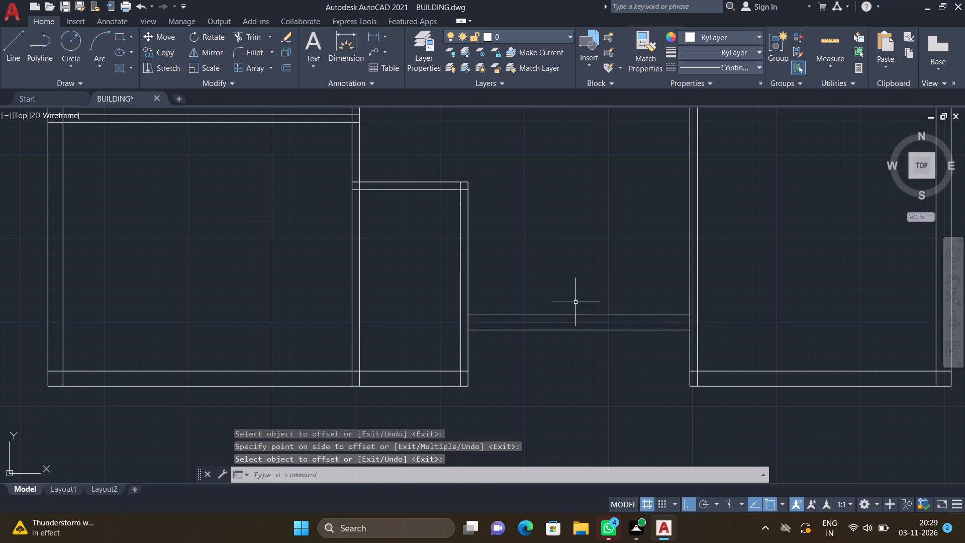
Offset the southern line of the recessed opening wall 6'8" to the south.
scroll(550, 326, "down", 1)
scroll(560, 399, "up", 1)
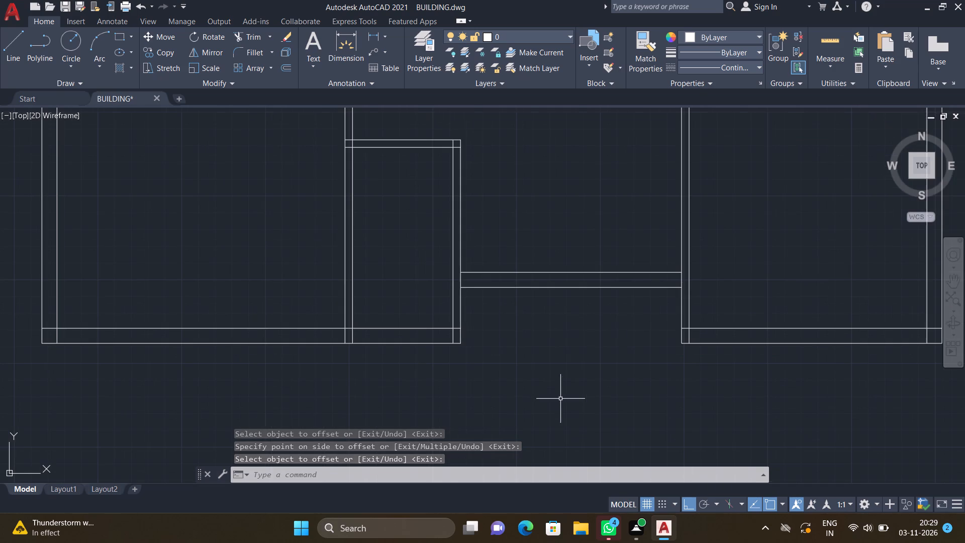
key("o")
key("Return")
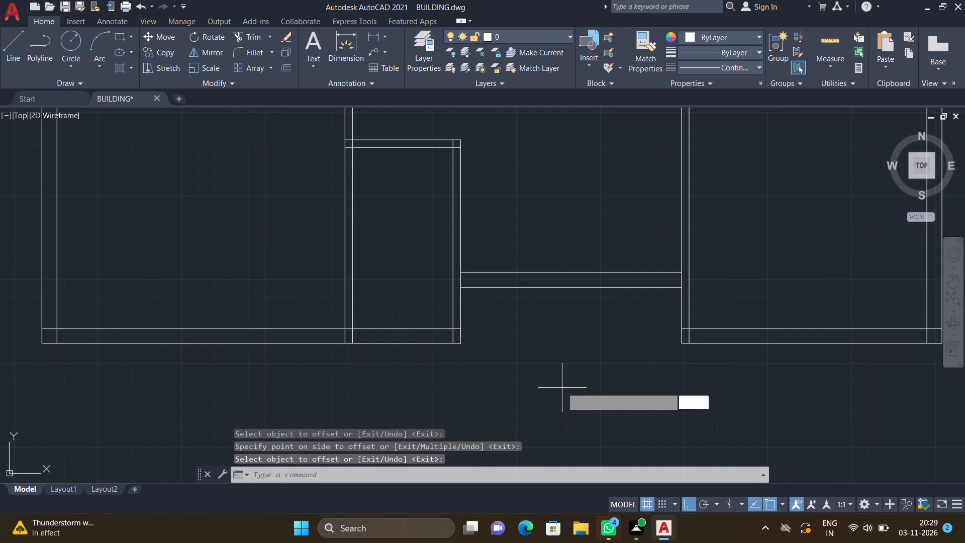
type("6'")
type("8\"")
key("Return")
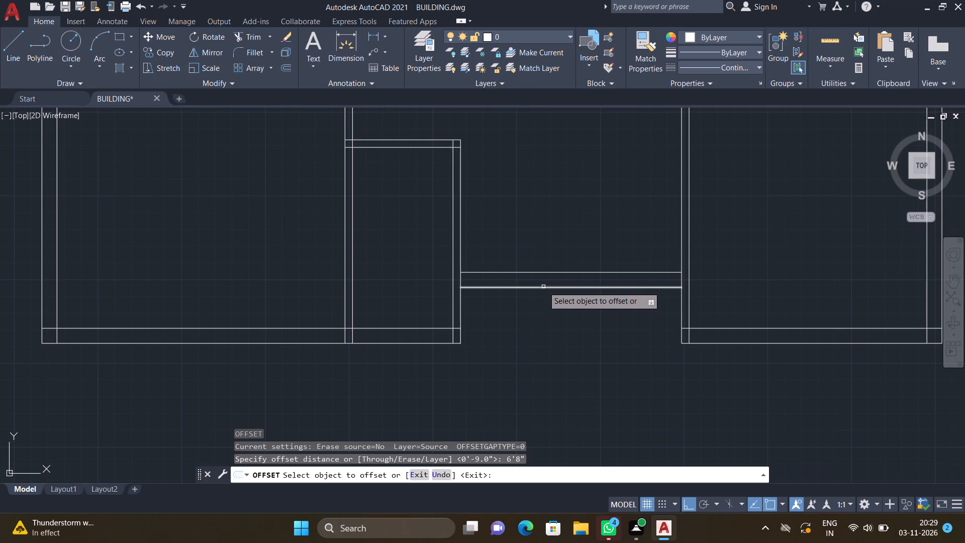
left_click(545, 288)
left_click(543, 399)
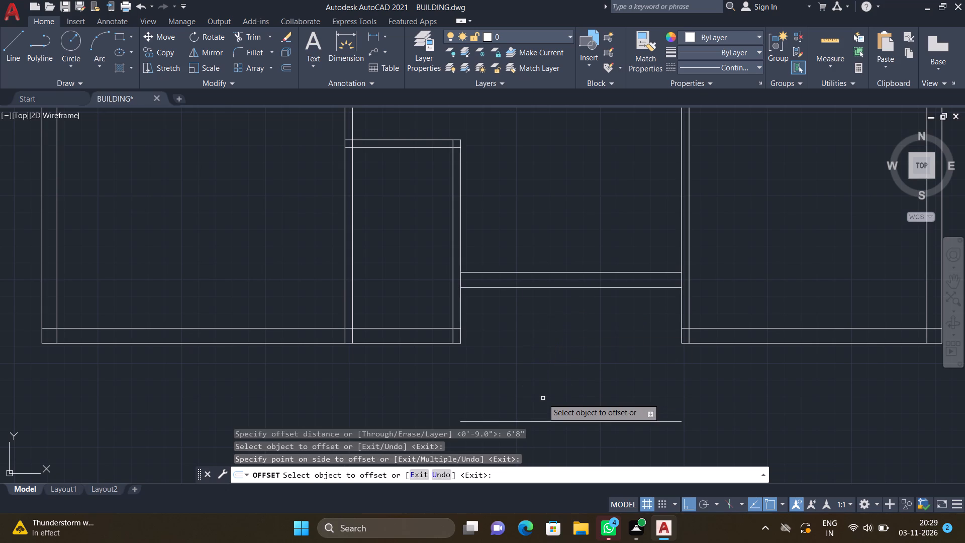
key("Return")
Offset the detached line south of the opening 9" further south to form the projecting bay's outer wall.
scroll(537, 411, "down", 2)
scroll(531, 434, "up", 2)
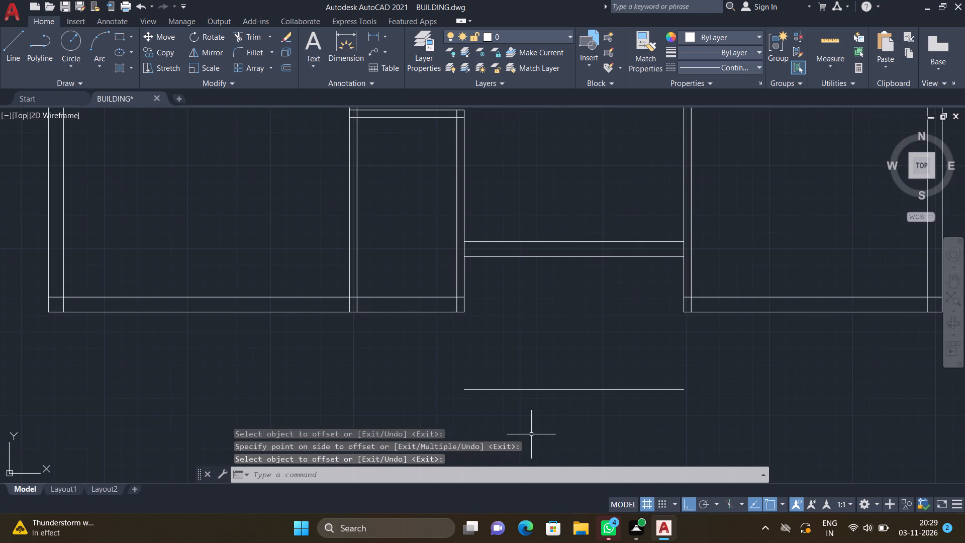
key("o")
key("Return")
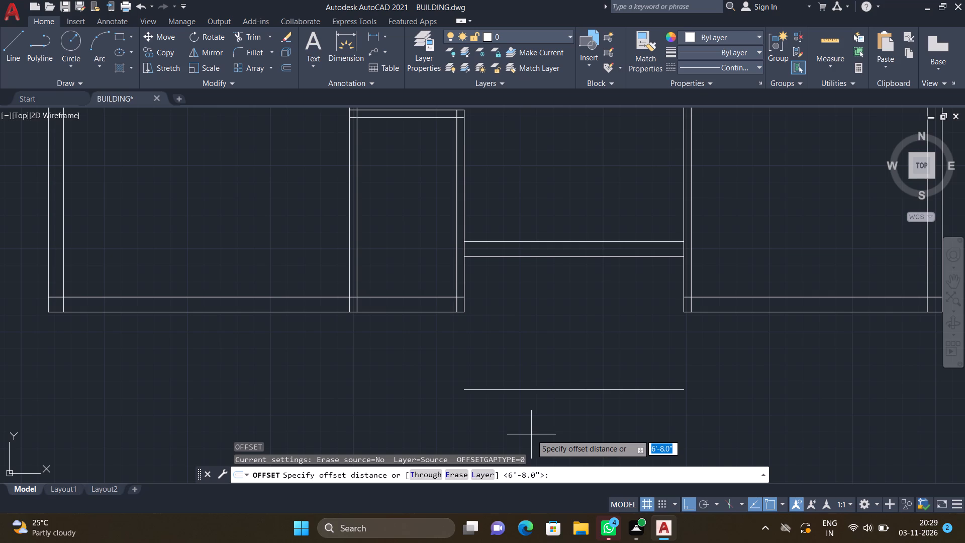
key("9")
key("shift+quotedbl")
key("Return")
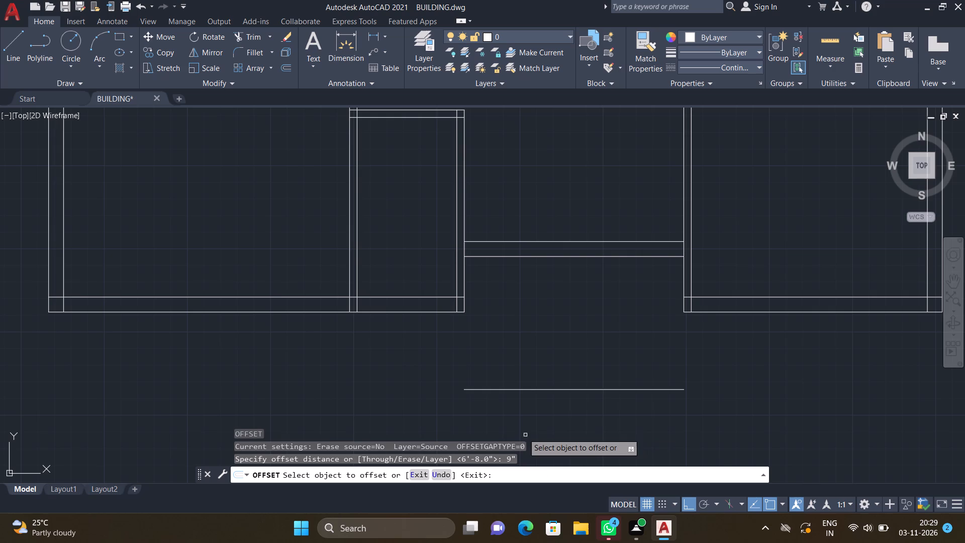
left_click(563, 390)
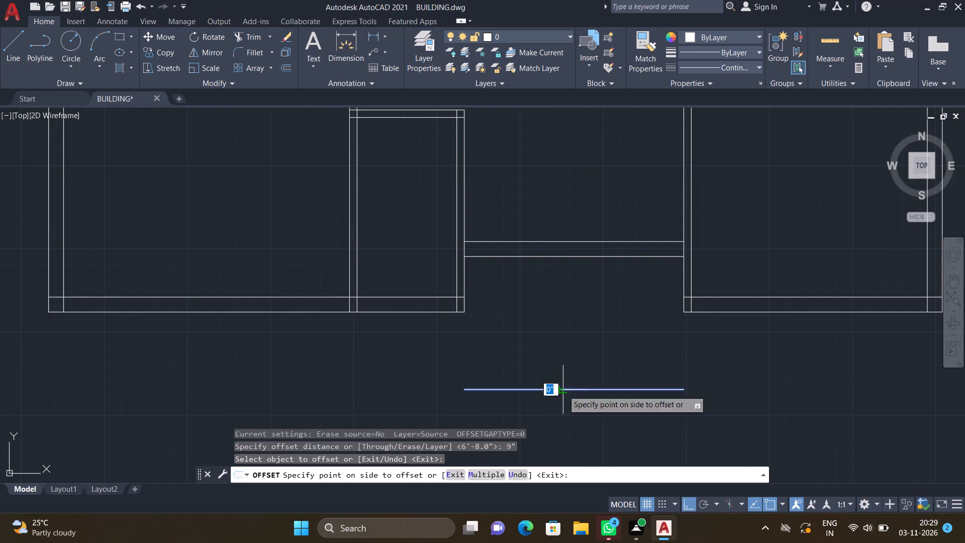
left_click(562, 436)
key("Return")
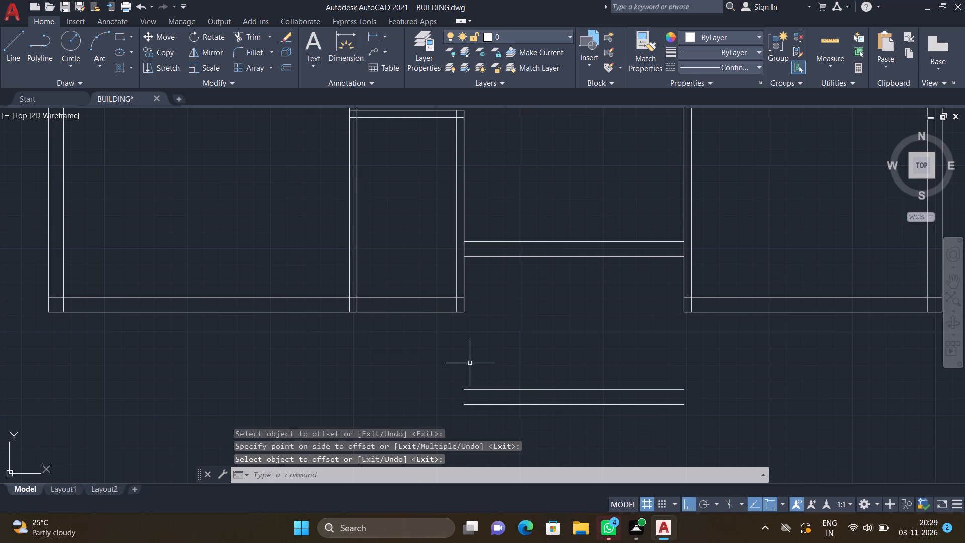
Draw a vertical line from the outer wall's corner at the opening's west side south to the west end of the bay's outer line.
scroll(469, 349, "up", 2)
key("l")
key("Return")
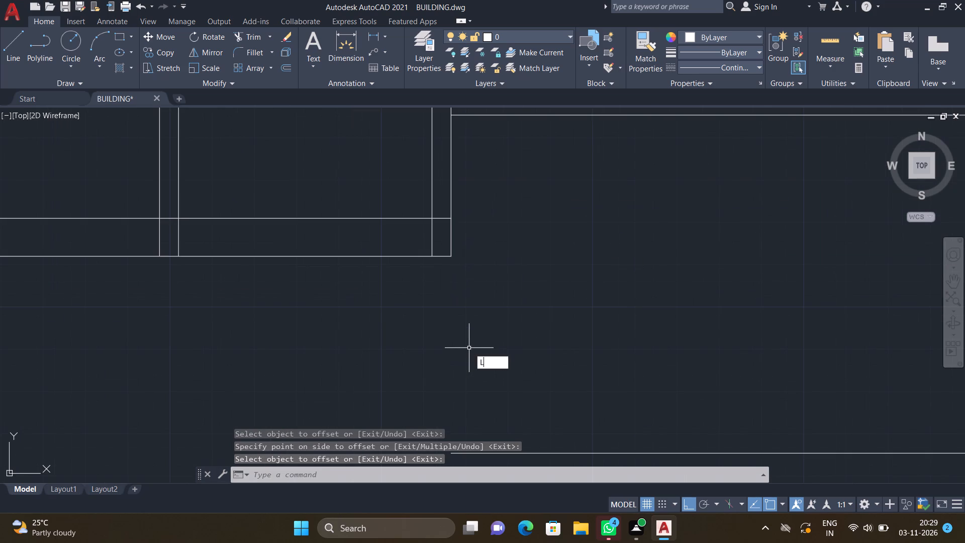
scroll(468, 345, "down", 2)
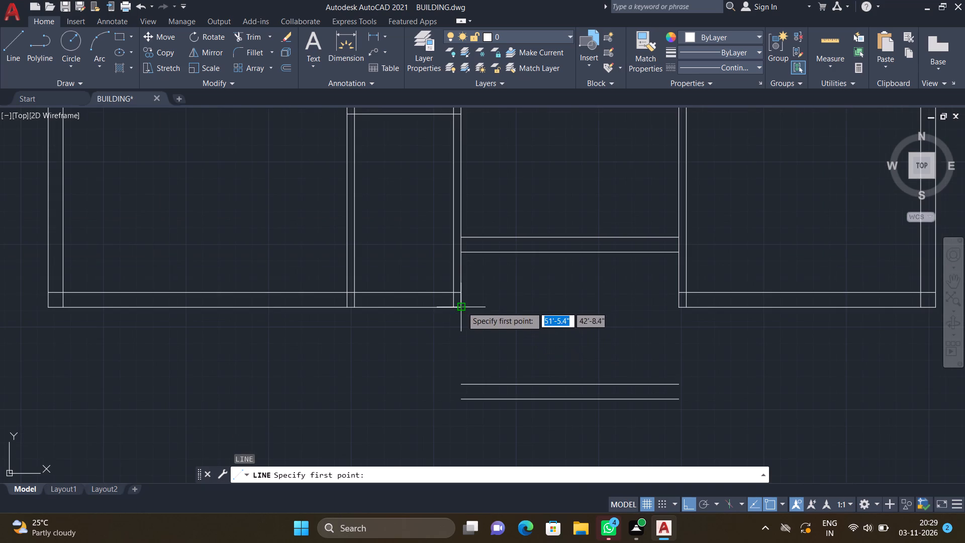
left_click_drag(461, 307, 462, 314)
scroll(449, 412, "up", 4)
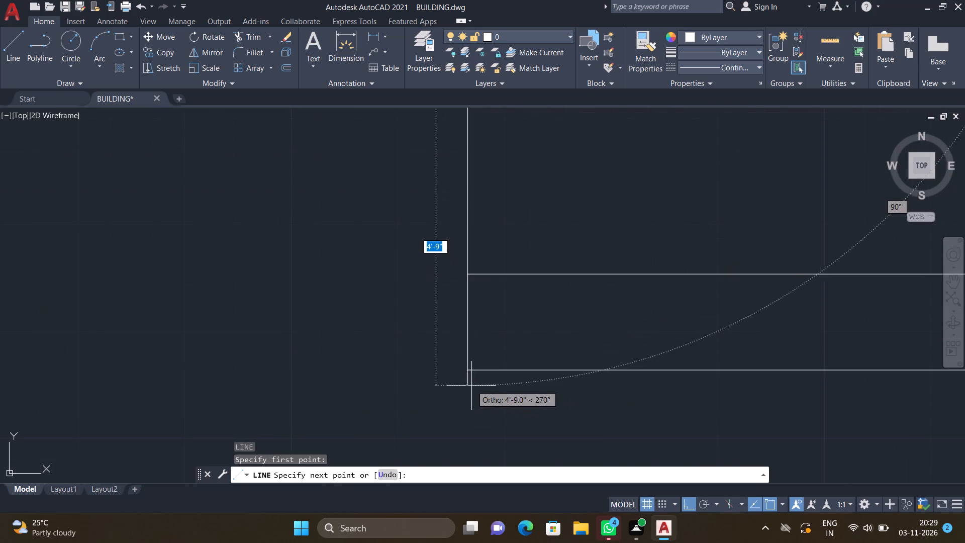
left_click(469, 373)
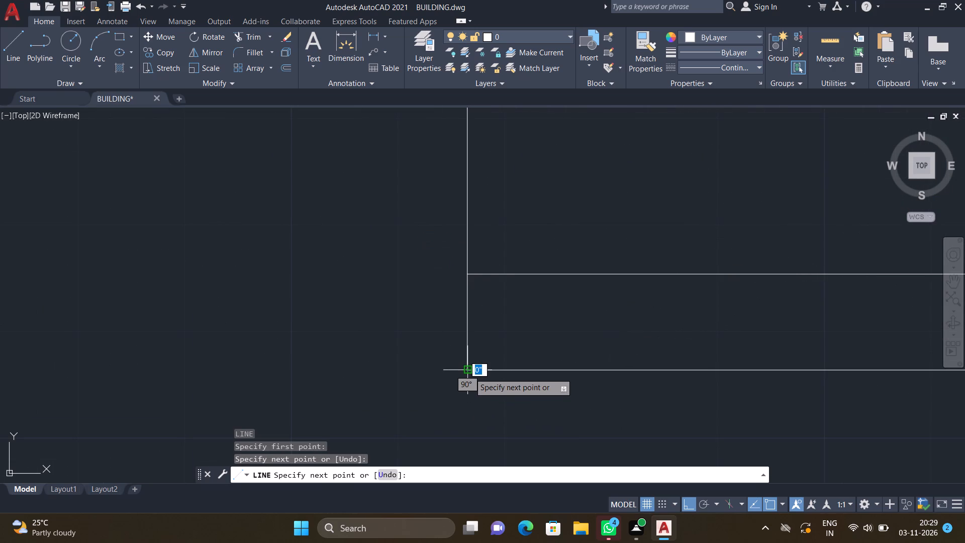
key("Return")
Draw the bay's east outer edge about 4'7.6" south from the eastern partition's east face, closing it west to the bay's outer line.
scroll(466, 370, "down", 3)
scroll(684, 309, "down", 1)
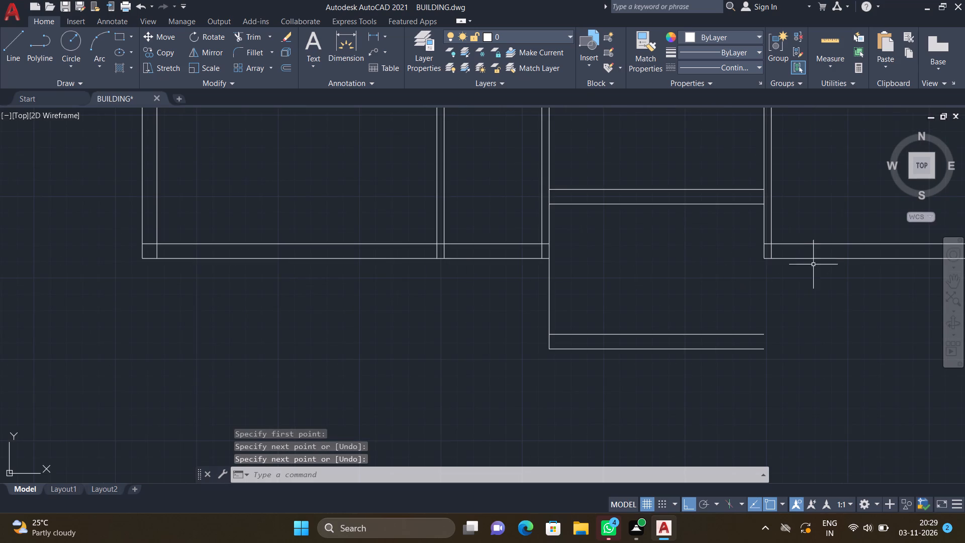
scroll(784, 279, "up", 3)
key("l")
key("Return")
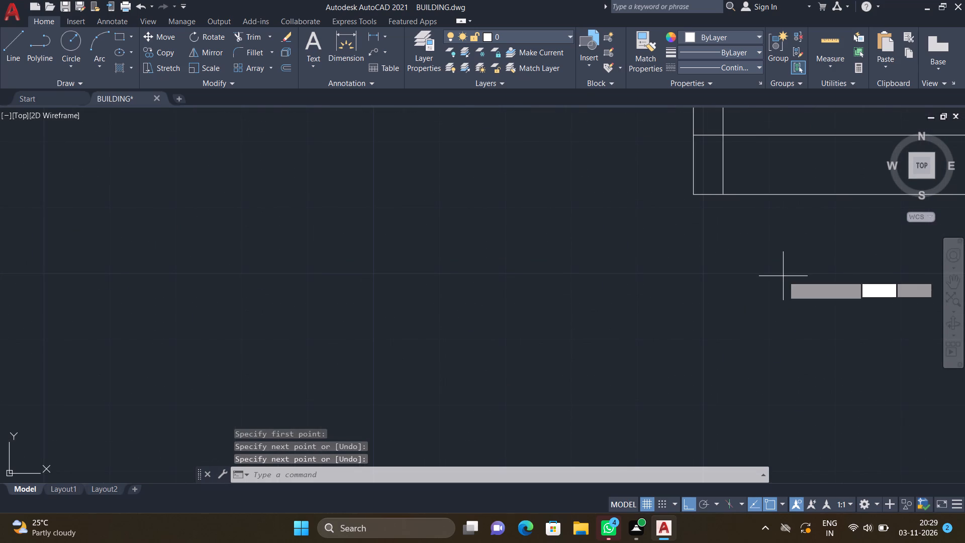
scroll(764, 276, "down", 3)
scroll(753, 263, "up", 2)
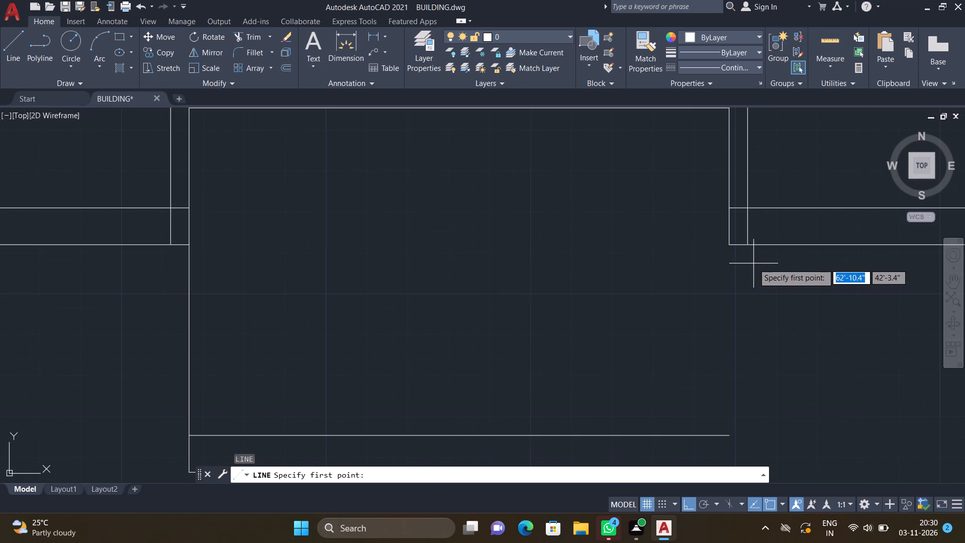
left_click_drag(748, 246, 751, 252)
scroll(756, 382, "down", 3)
scroll(750, 405, "up", 1)
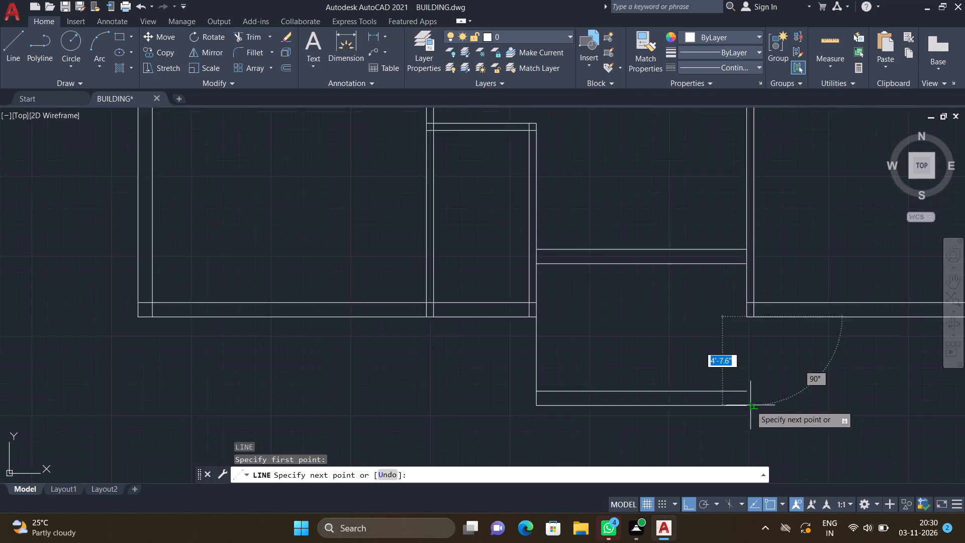
scroll(750, 405, "up", 4)
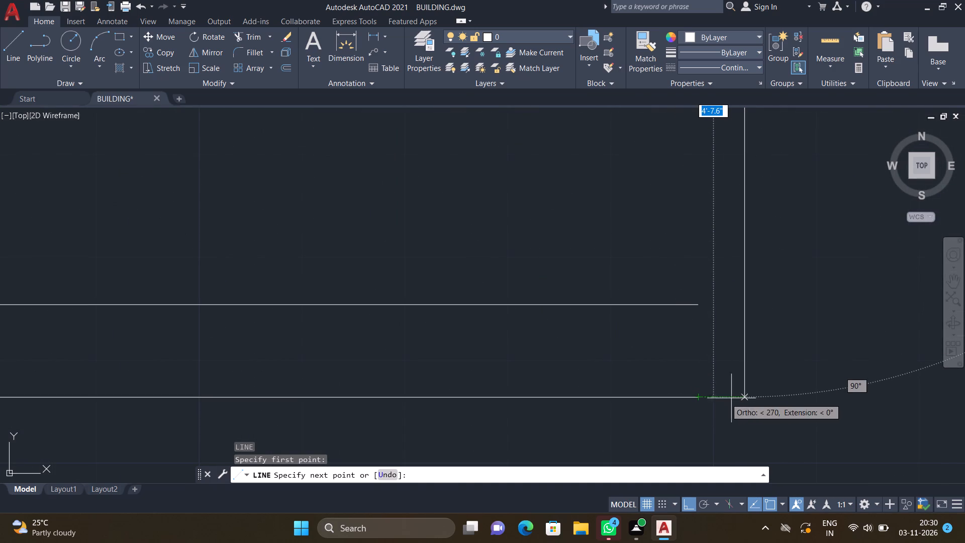
left_click(744, 397)
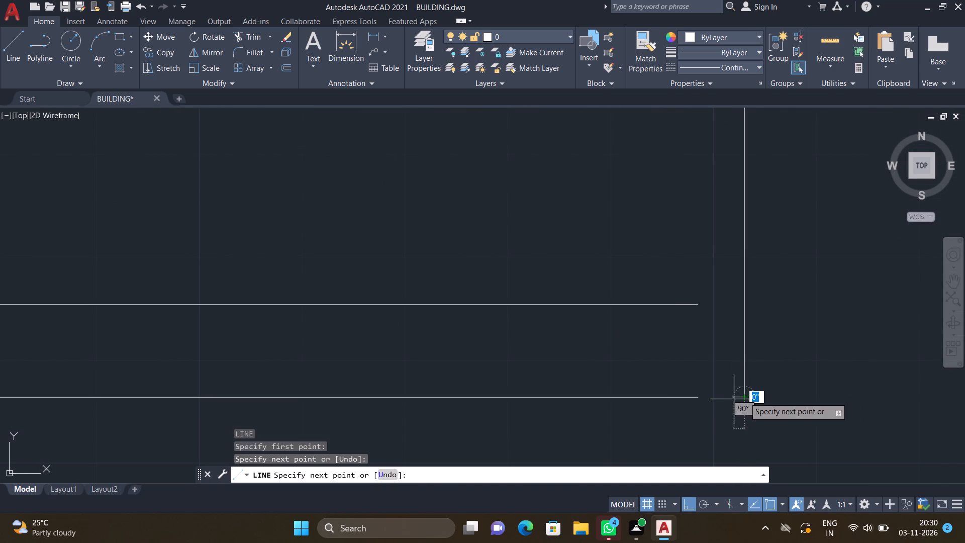
scroll(696, 406, "up", 2)
left_click(692, 386)
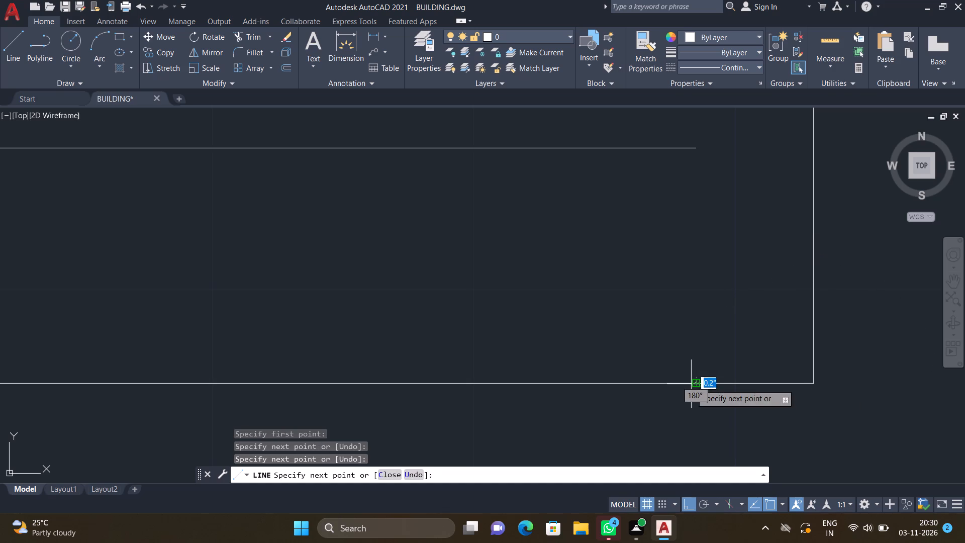
key("Return")
Extend the inner line of the bay's southern wall east to the bay's new outer edge.
scroll(675, 375, "down", 3)
scroll(695, 272, "up", 2)
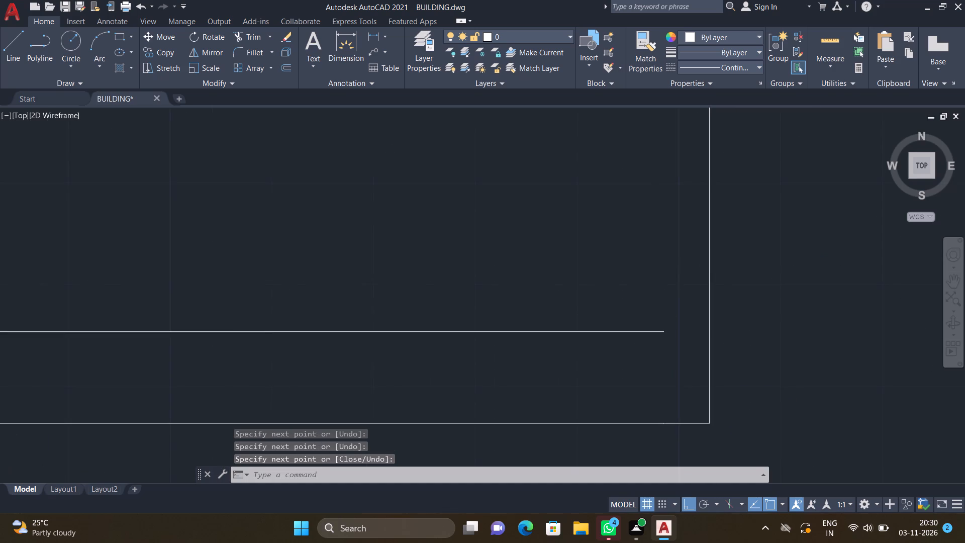
type("EX")
key("Return")
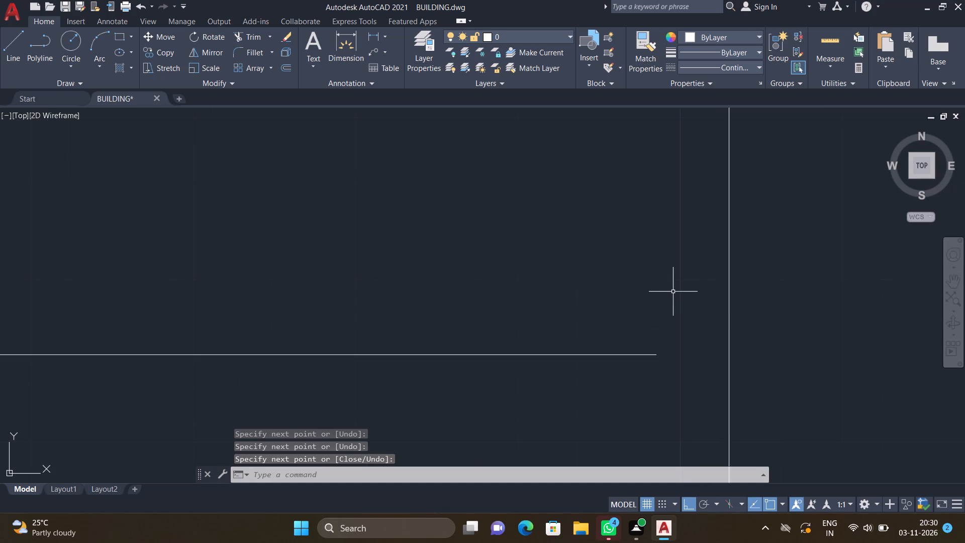
left_click(653, 355)
key("Return")
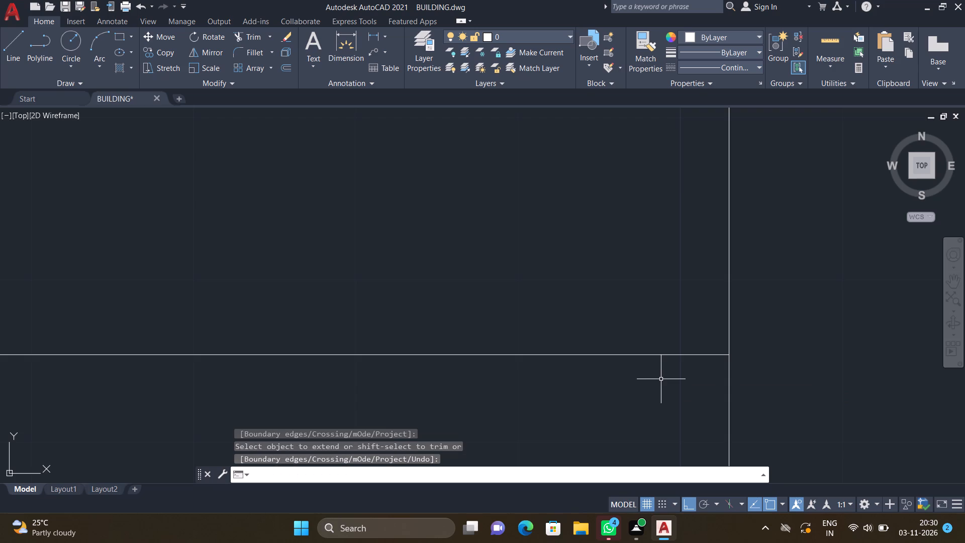
Draw the inner face of the bay's east wall from the eastern partition's west face south to the bay's outer line.
scroll(645, 392, "down", 3)
scroll(531, 373, "down", 2)
scroll(581, 323, "up", 2)
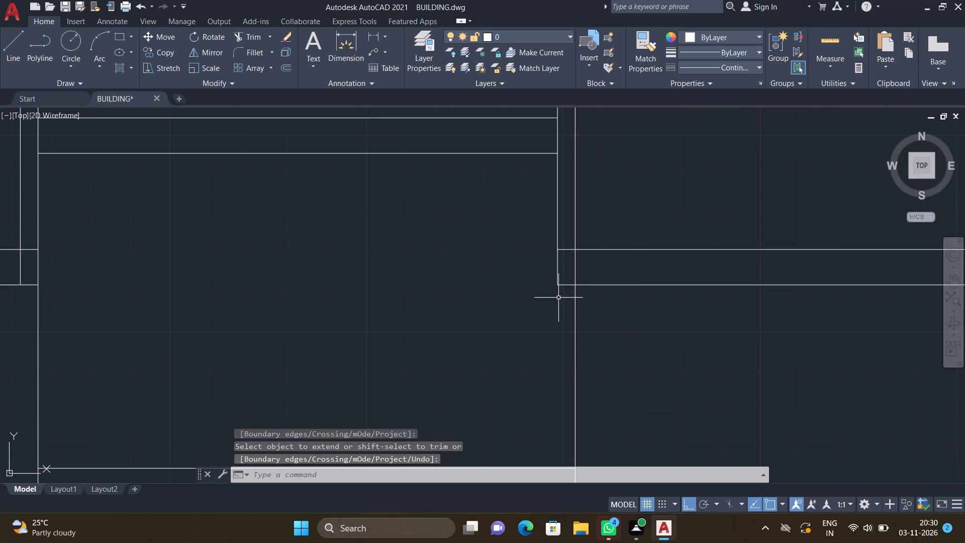
scroll(558, 297, "up", 2)
key("l")
key("Return")
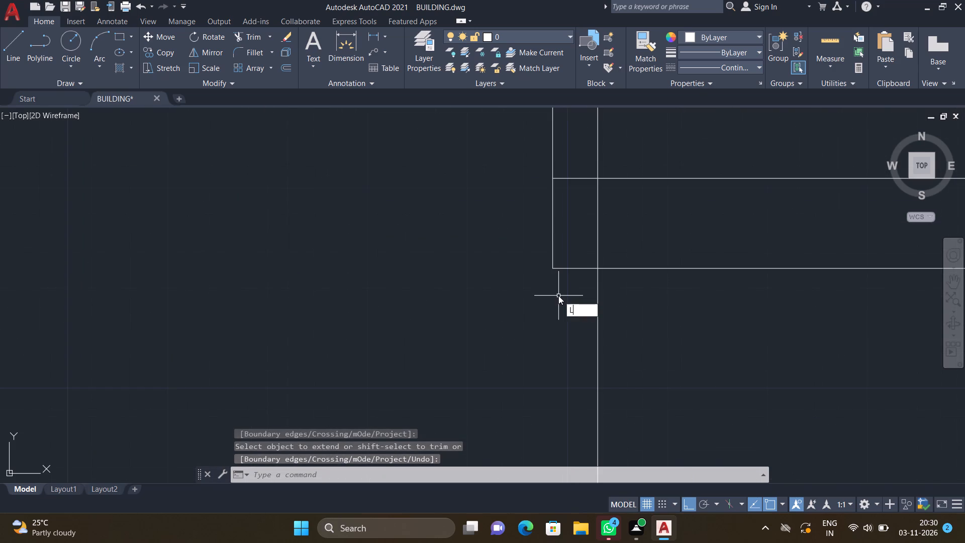
left_click(552, 267)
scroll(538, 352, "down", 5)
scroll(534, 428, "up", 3)
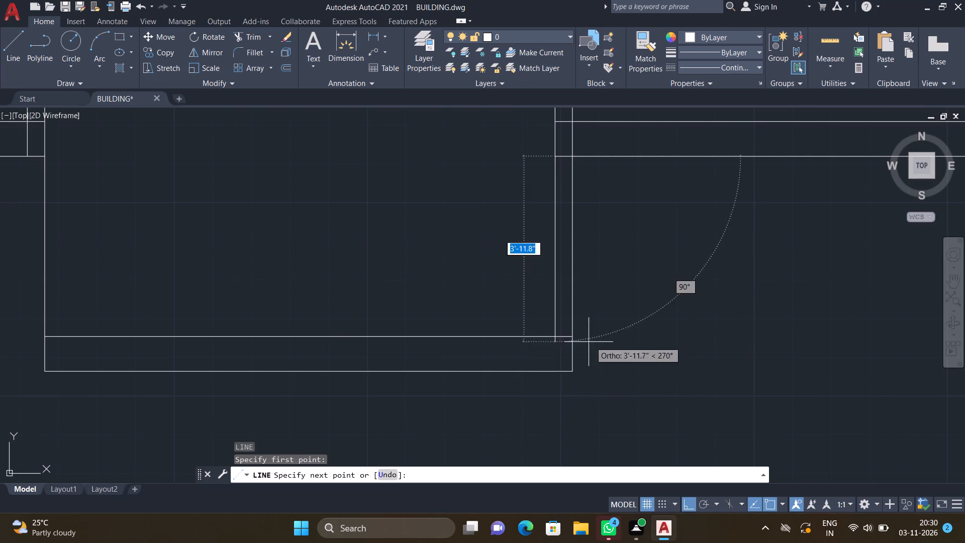
scroll(552, 364, "up", 2)
left_click(555, 381)
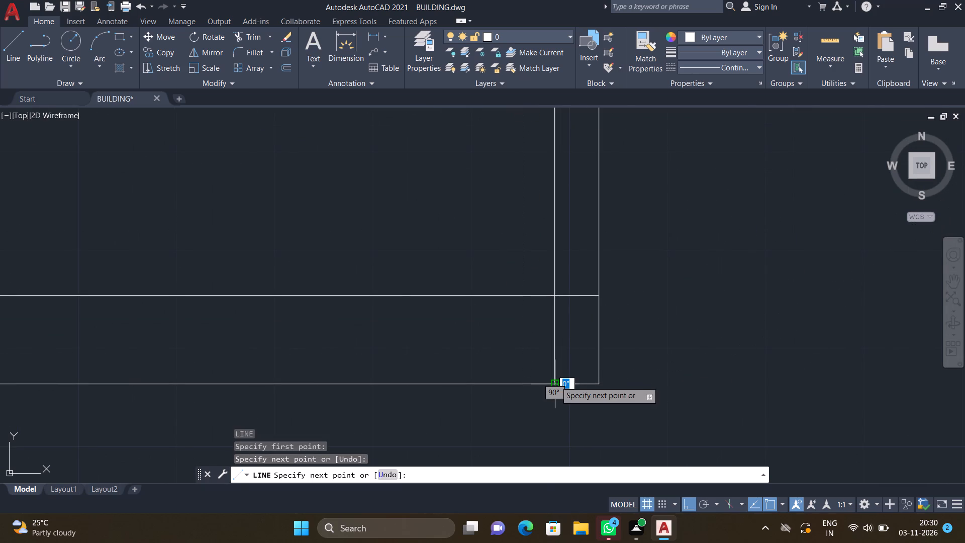
key("Return")
Draw the bay's west outer edge south from the western partition's west face, closing it east to the bay's southwest corner.
scroll(555, 381, "down", 5)
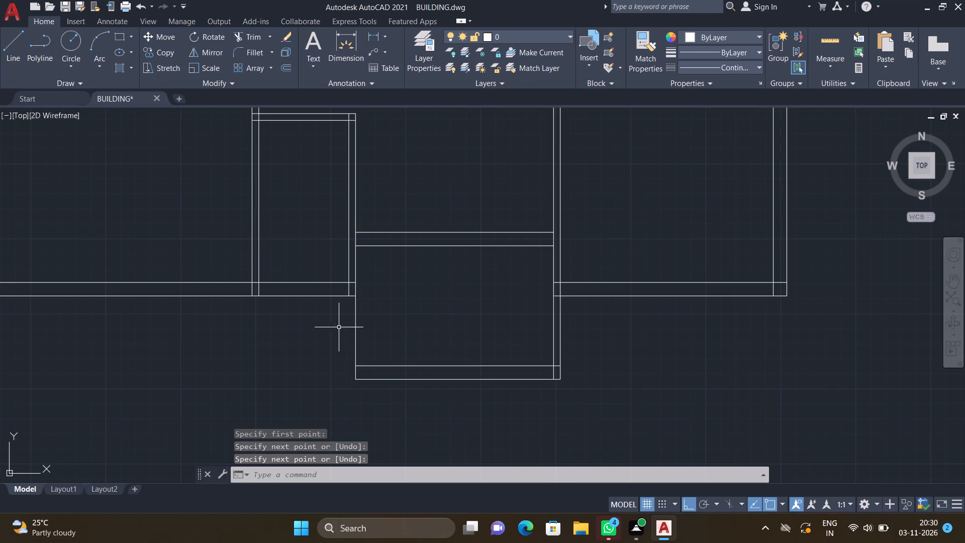
scroll(335, 325, "up", 1)
key("l")
key("Return")
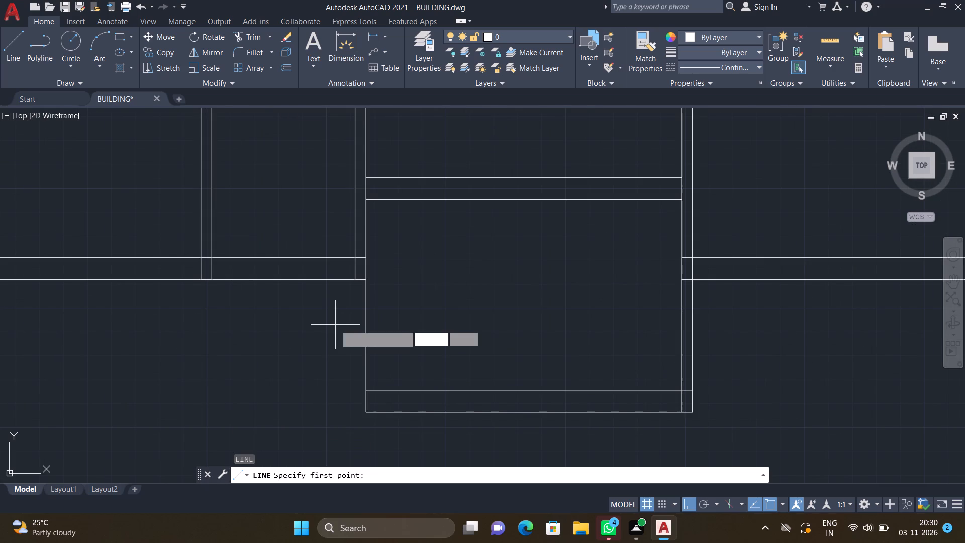
scroll(357, 284, "up", 2)
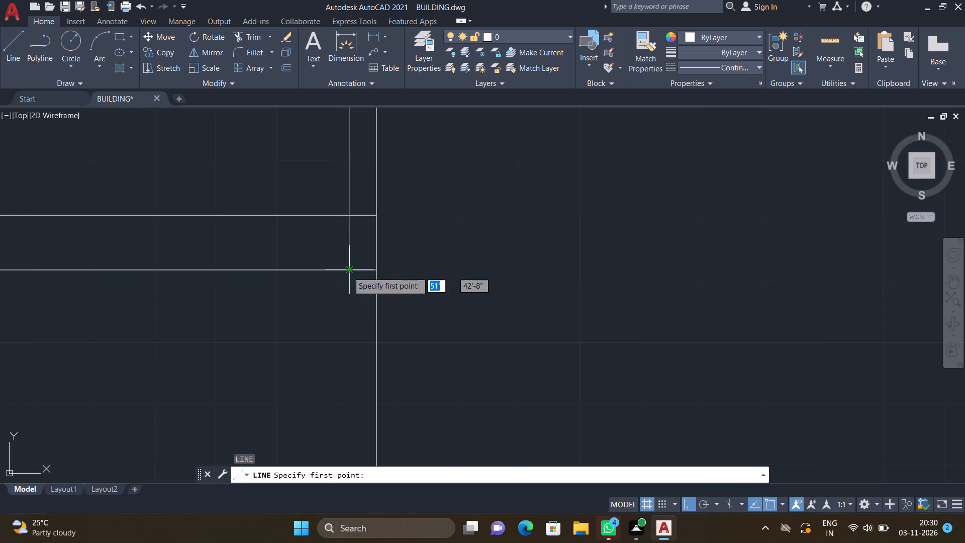
left_click(348, 271)
scroll(325, 381, "down", 3)
scroll(318, 464, "up", 2)
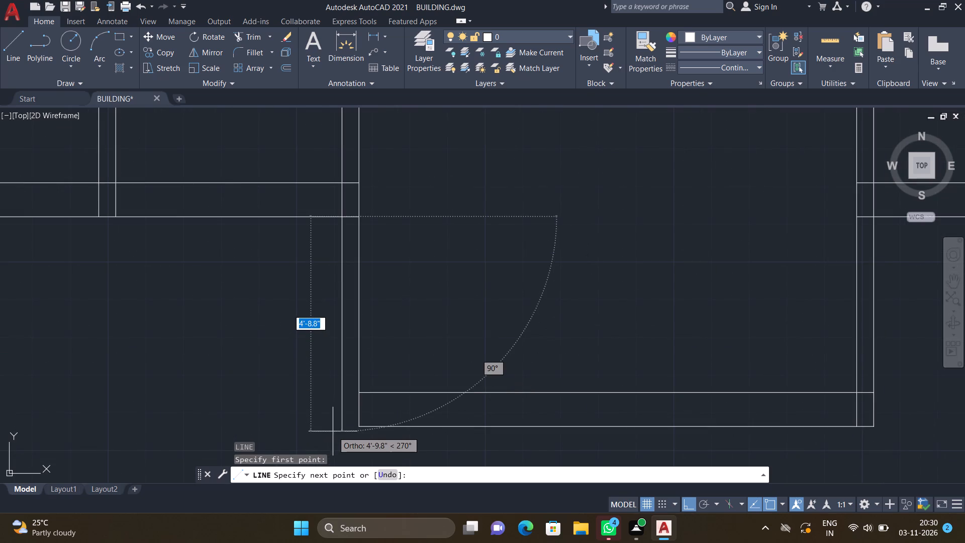
scroll(337, 434, "up", 3)
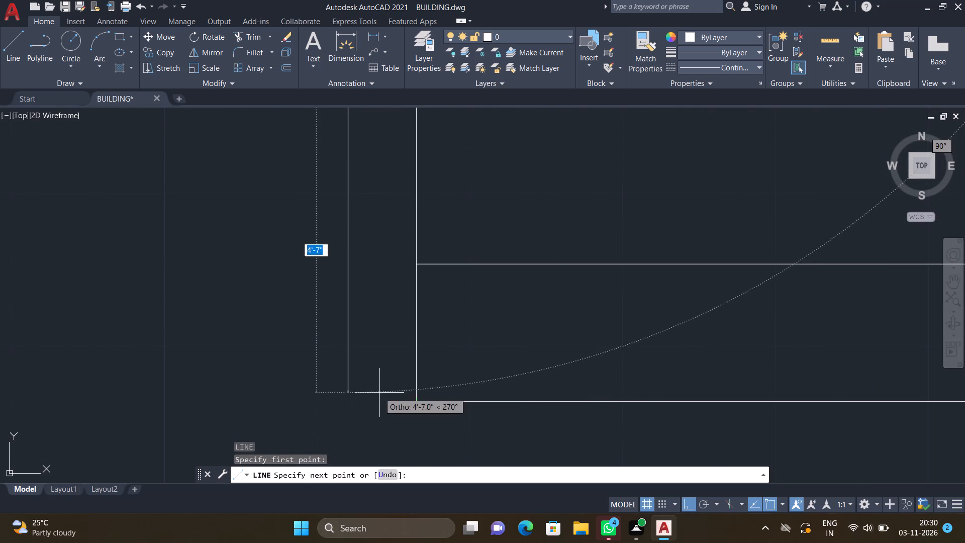
left_click(348, 400)
scroll(407, 403, "up", 1)
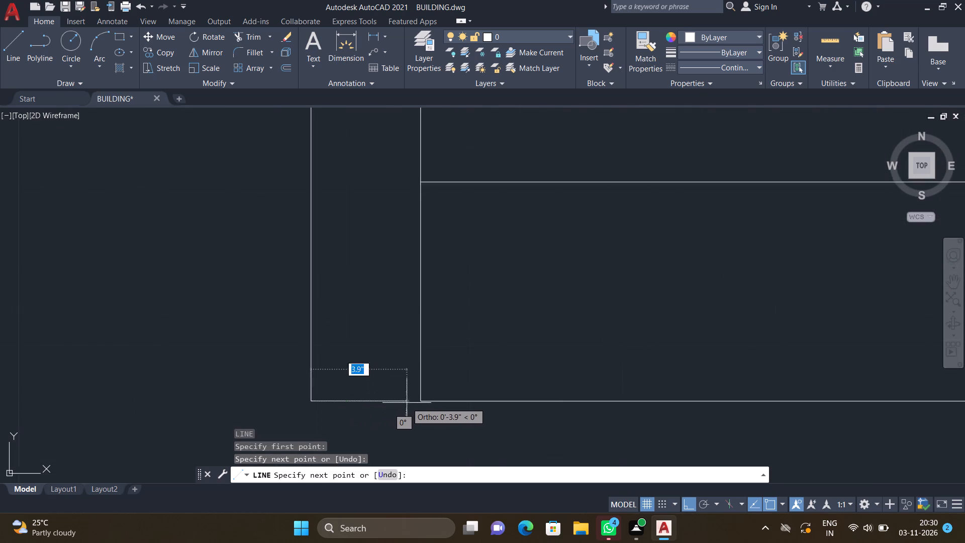
scroll(407, 403, "up", 1)
left_click(425, 400)
key("Return")
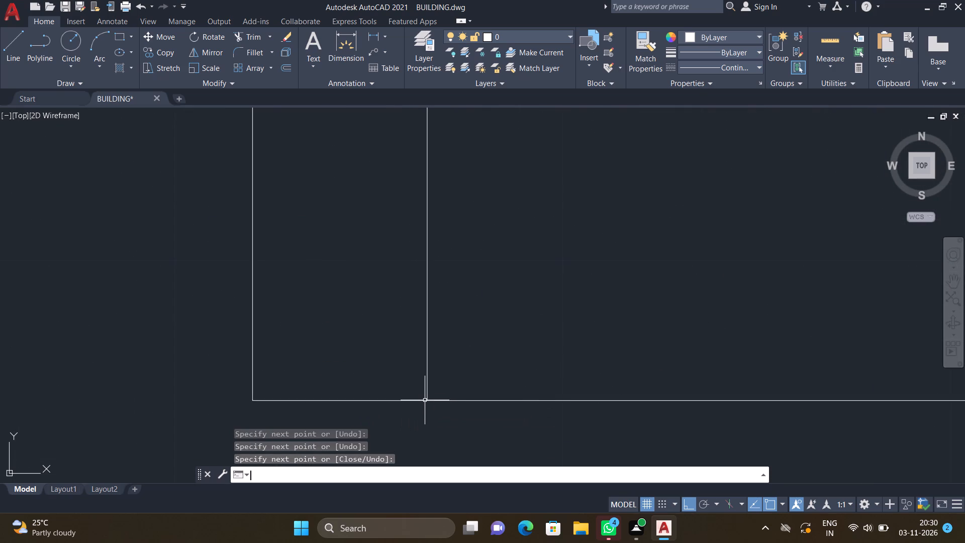
Draw a line about 2'8" south from the west face of the partition west of the bay, continuing east to the bay's west wall.
scroll(426, 393, "down", 5)
scroll(421, 339, "down", 3)
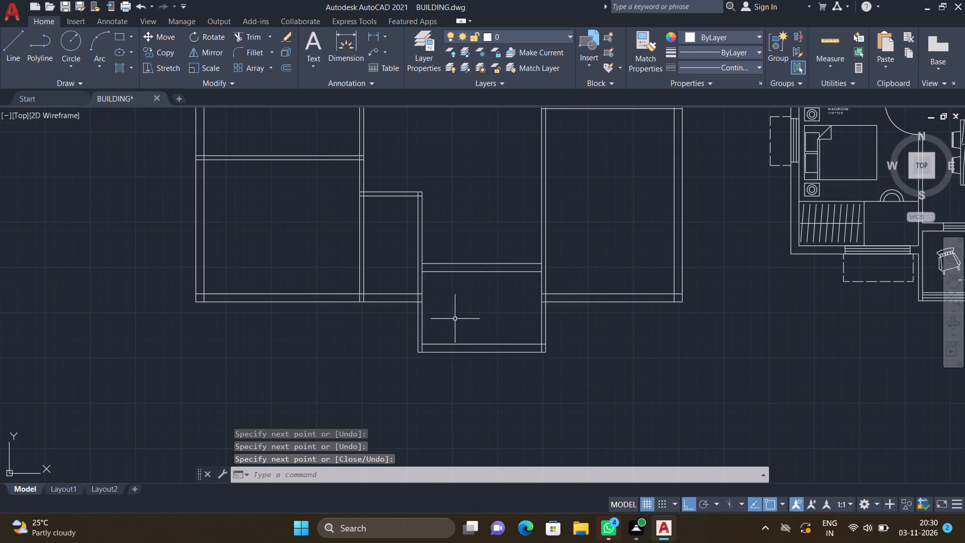
scroll(487, 283, "up", 2)
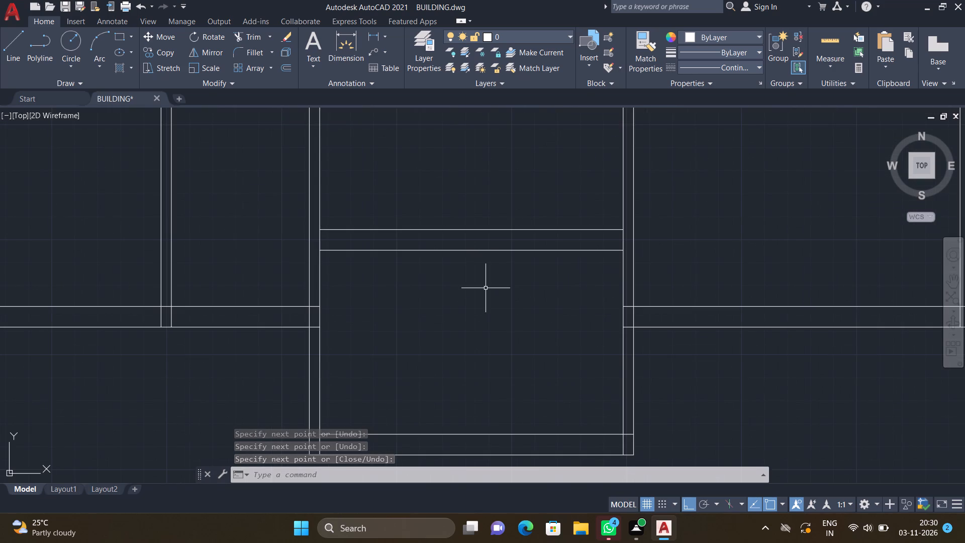
key("l")
key("Return")
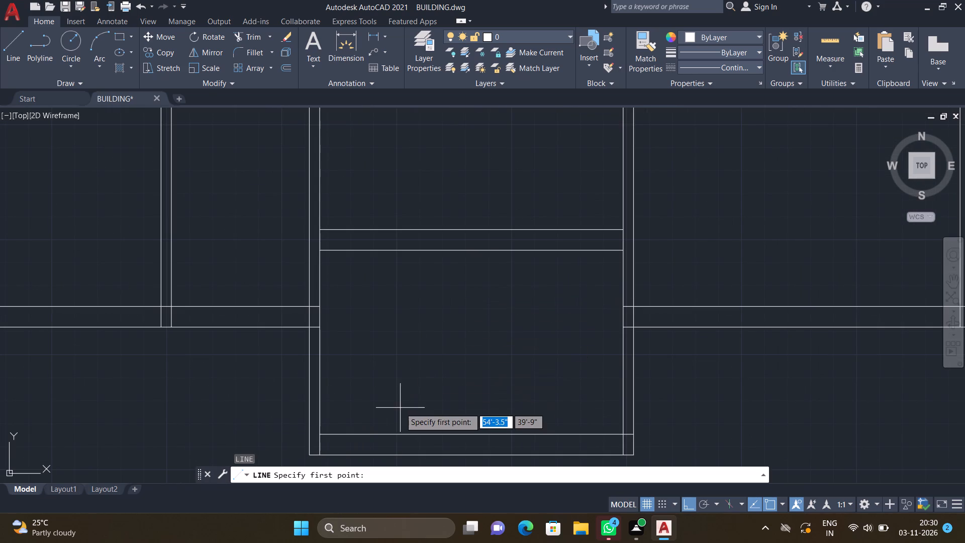
scroll(400, 407, "down", 2)
scroll(363, 448, "up", 2)
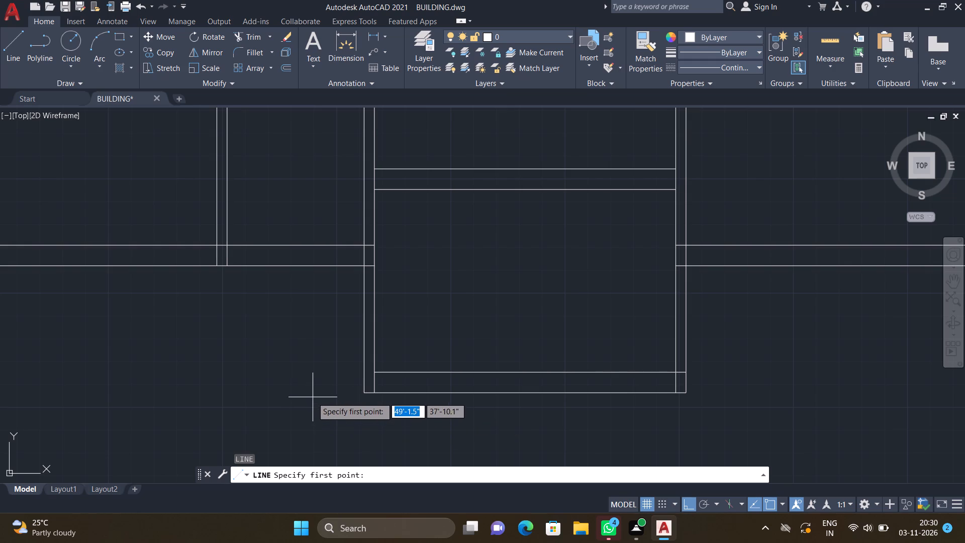
scroll(310, 389, "down", 1)
scroll(248, 314, "up", 3)
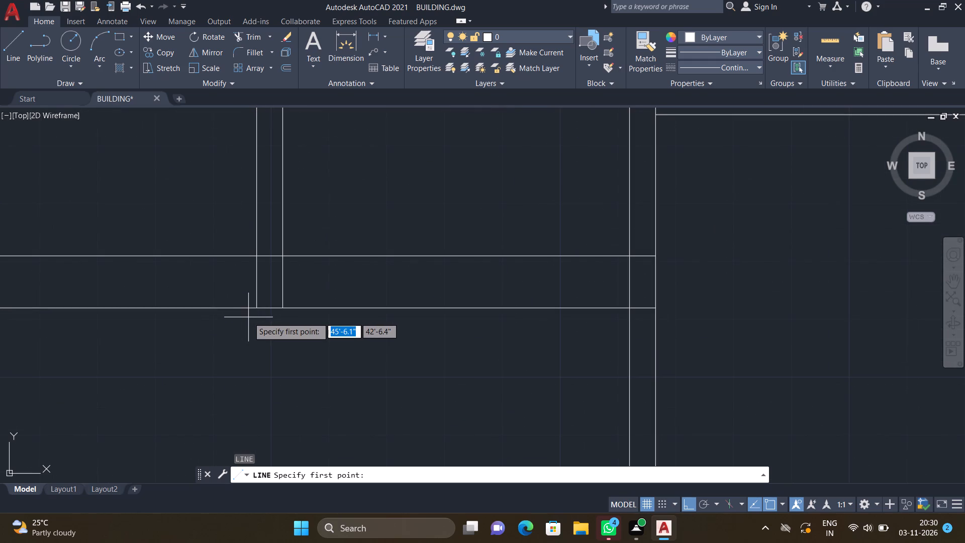
left_click_drag(256, 309, 257, 314)
scroll(248, 401, "down", 4)
scroll(250, 429, "up", 3)
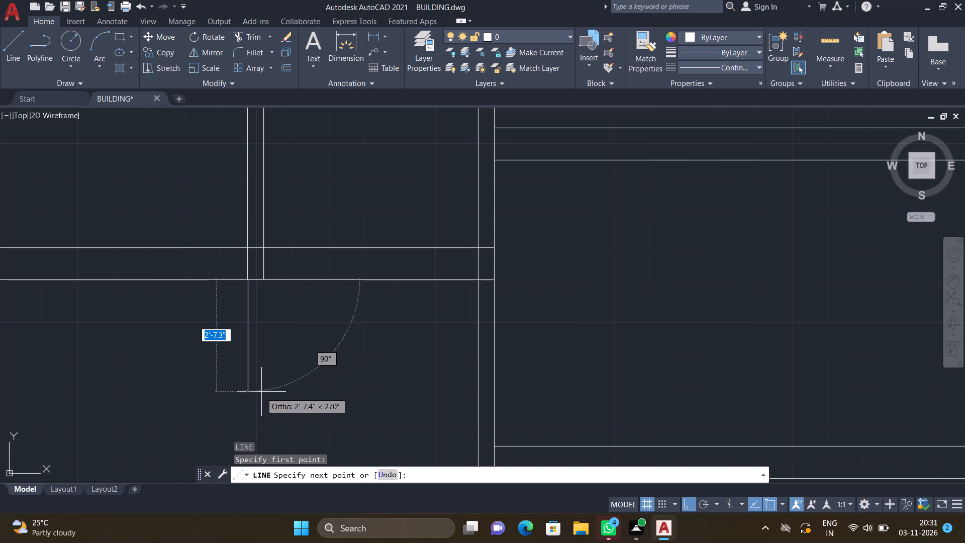
left_click_drag(251, 396, 260, 396)
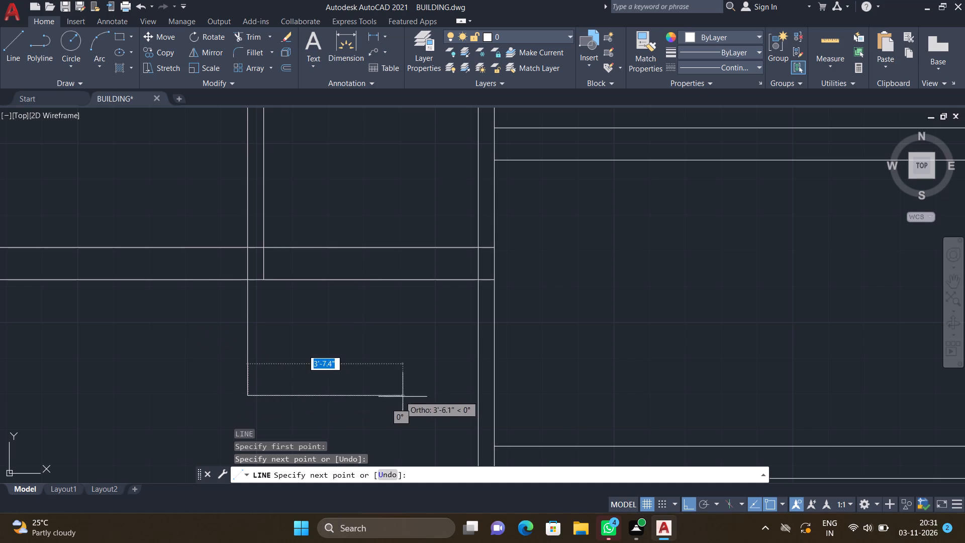
scroll(473, 394, "up", 1)
left_click(478, 398)
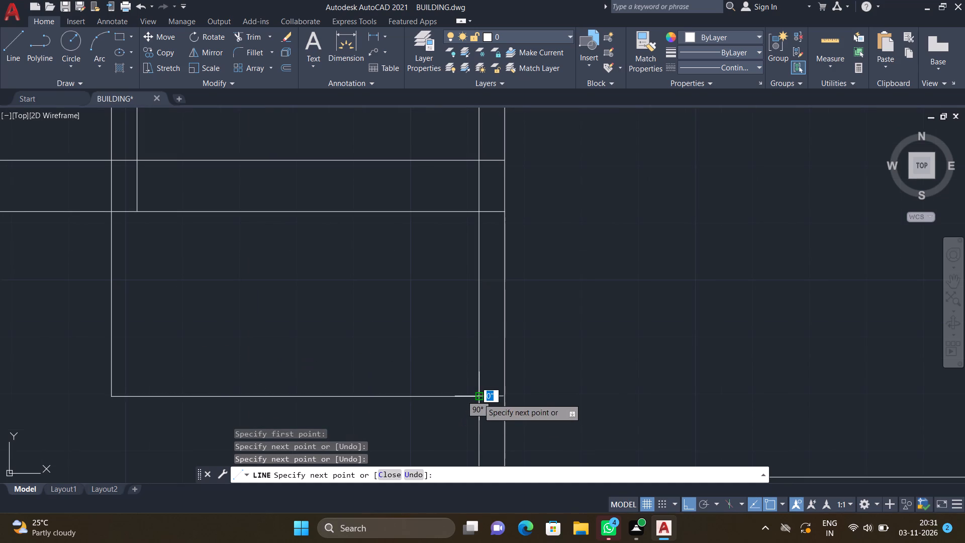
key("Return")
Draw the smaller bay's inner wall line south from the western partition's east face, turning east to the larger bay's west wall.
key("l")
key("Return")
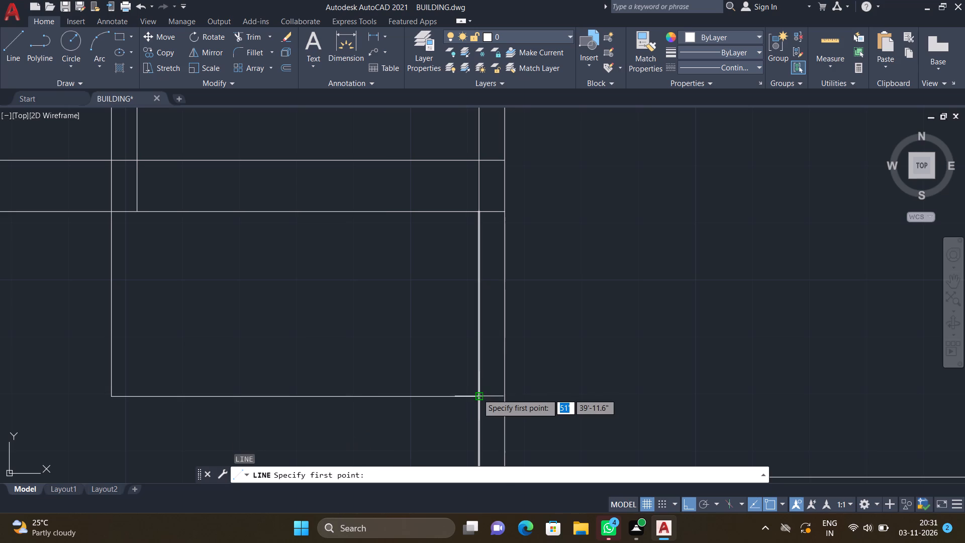
left_click(135, 213)
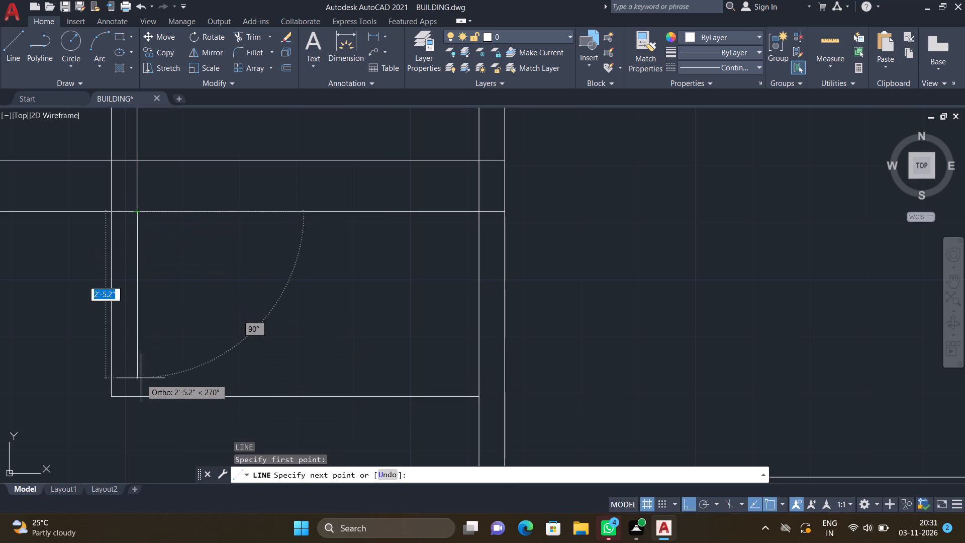
scroll(141, 378, "up", 2)
left_click(126, 359)
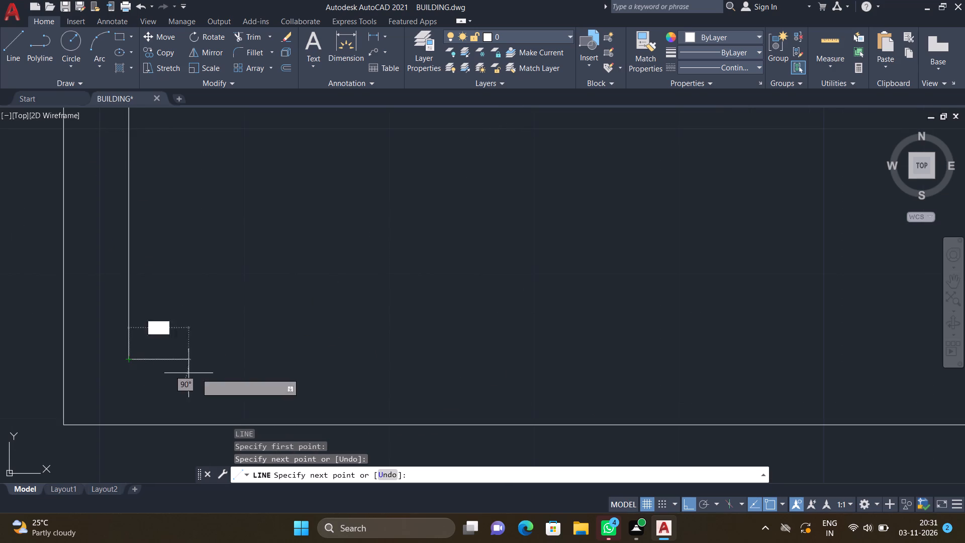
scroll(290, 364, "down", 2)
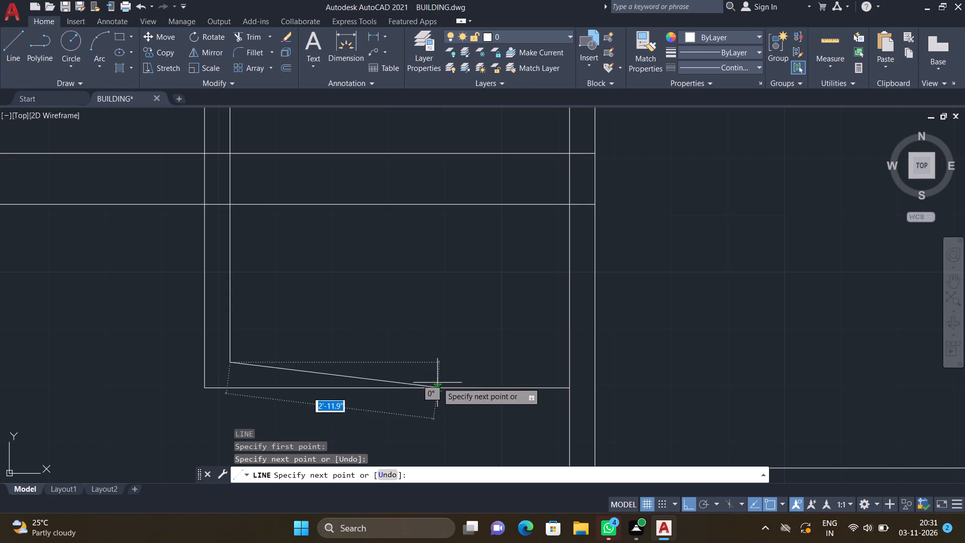
scroll(563, 360, "up", 2)
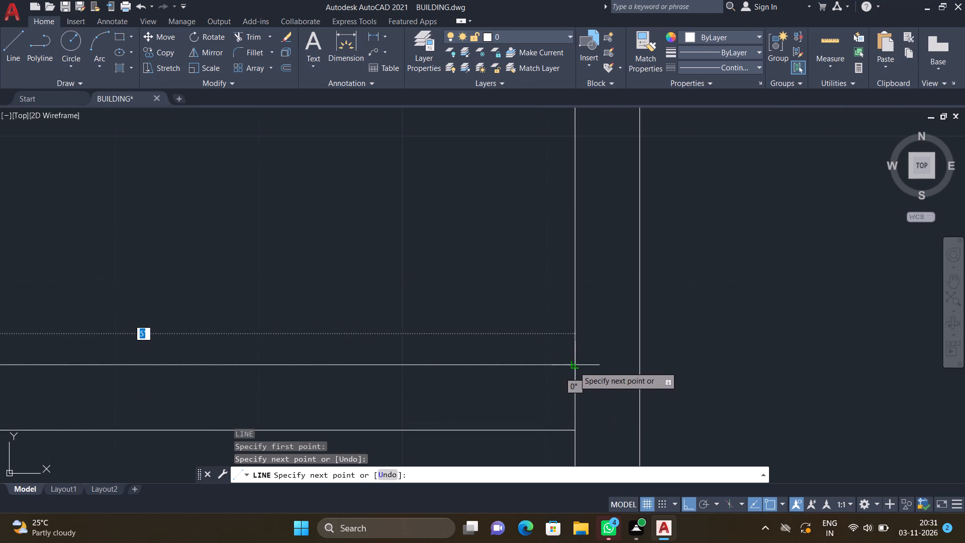
left_click(574, 366)
key("Return")
scroll(571, 365, "down", 2)
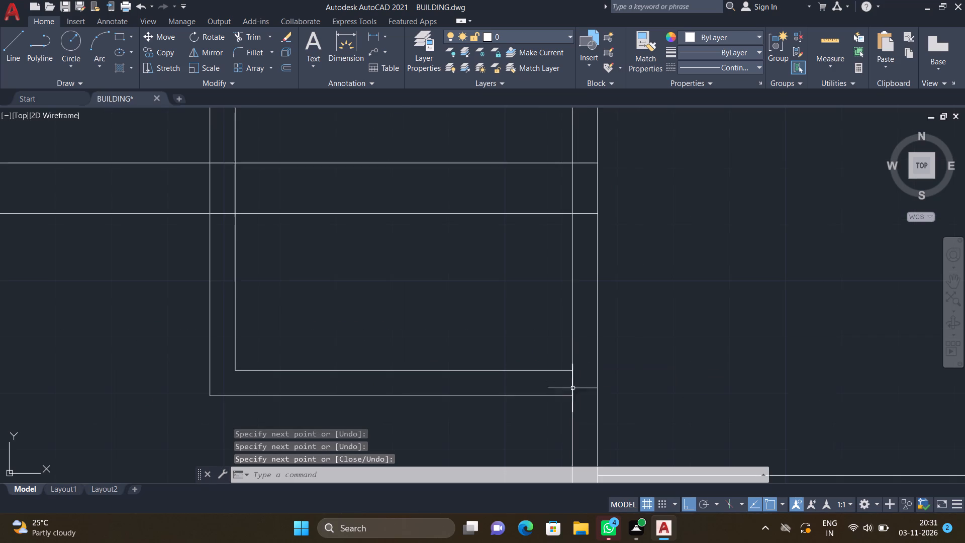
Extend the smaller bay's southern outer line east to the east face of the wall shared with the larger bay.
type("EX")
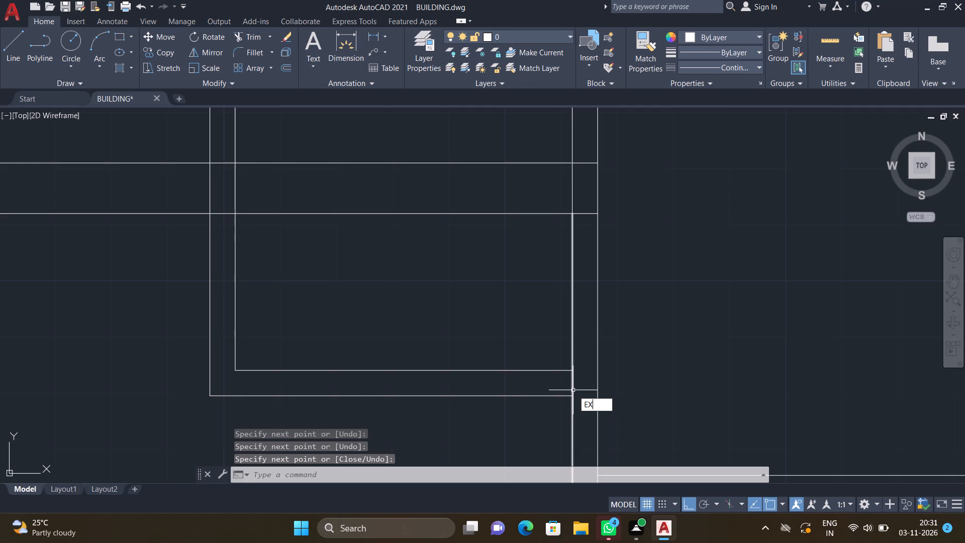
key("Return")
left_click(551, 396)
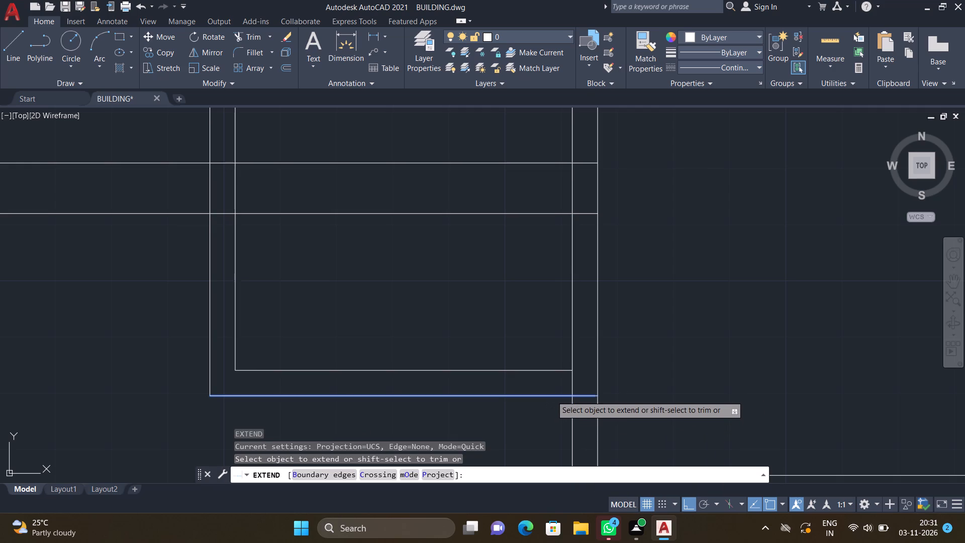
key("Return")
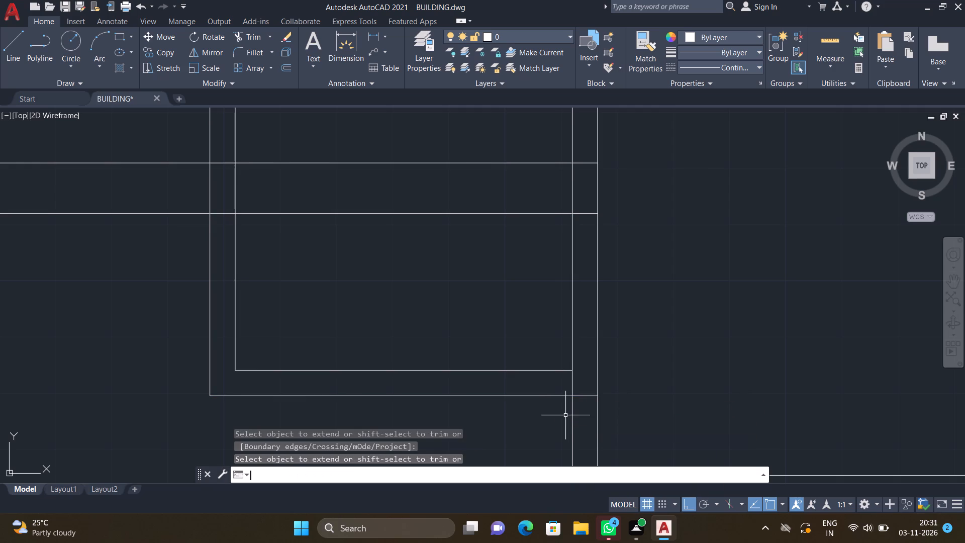
Trim the shared wall's west face between the inner and outer lines of the smaller bay's southern wall.
type("TR")
key("Return")
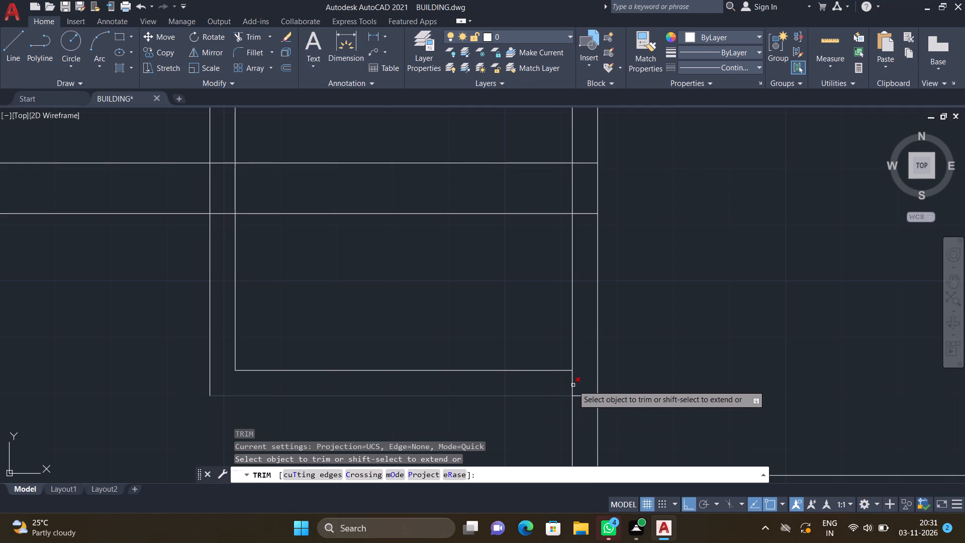
double_click(573, 385)
key("Return")
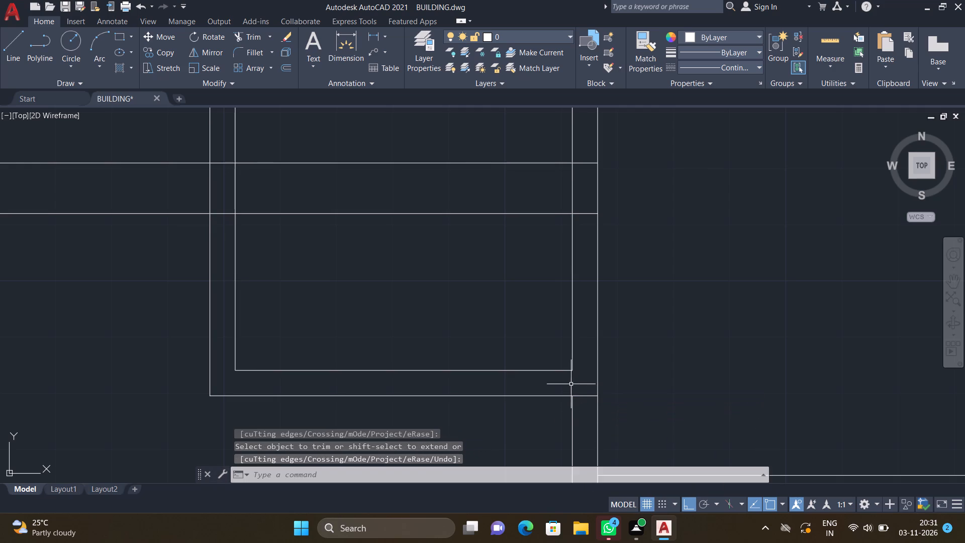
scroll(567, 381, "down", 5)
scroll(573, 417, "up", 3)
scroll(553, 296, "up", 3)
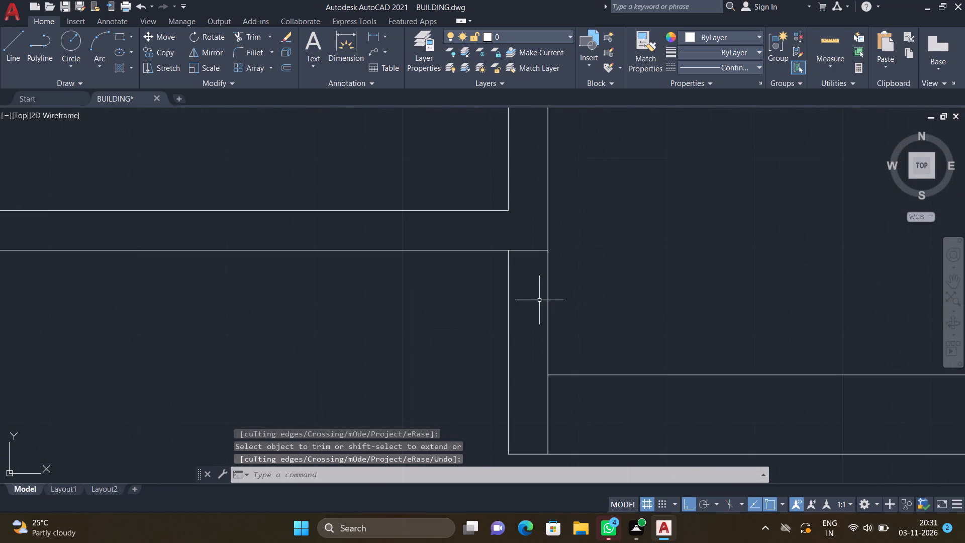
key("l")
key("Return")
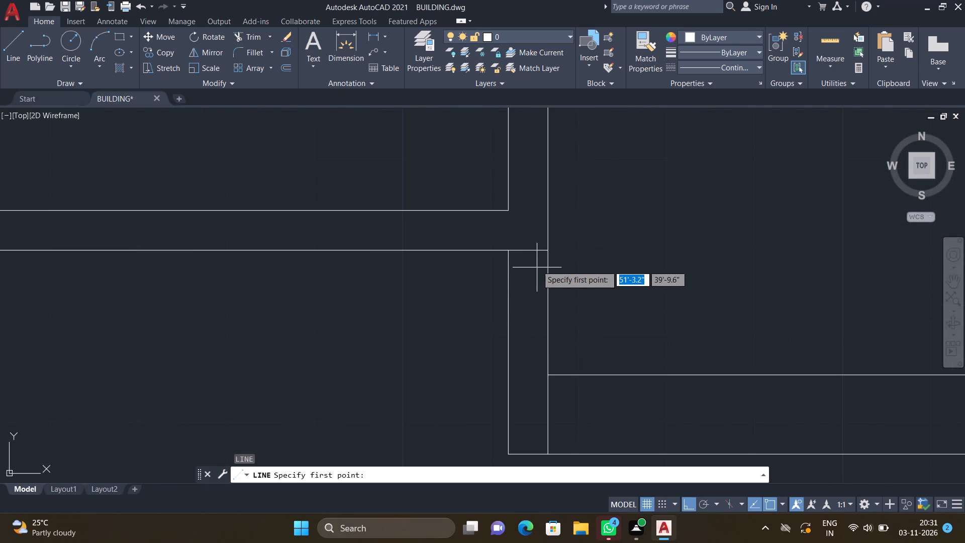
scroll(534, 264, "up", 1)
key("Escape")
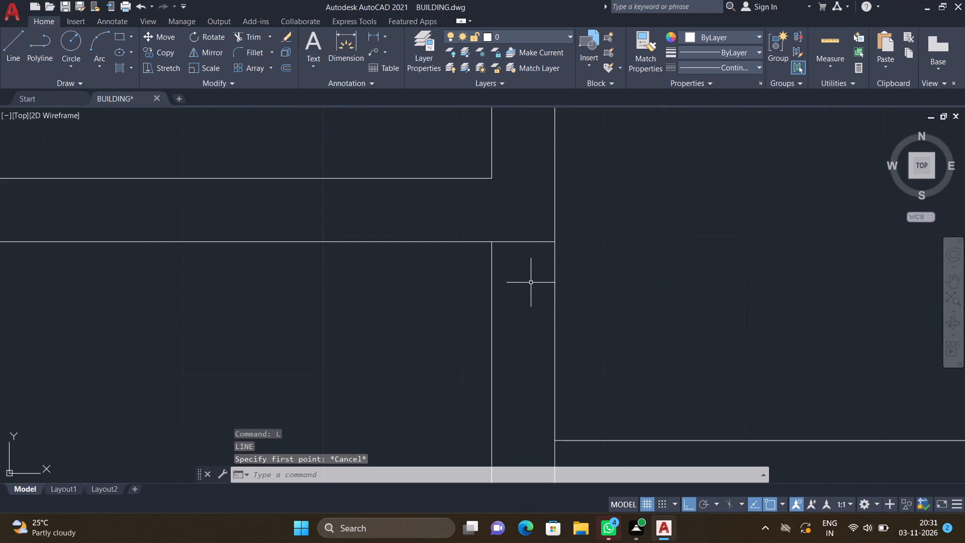
Trim the larger bay's west inner line where it runs past the southern inner line into the southwest corner.
type("TR")
key("Return")
scroll(525, 289, "down", 3)
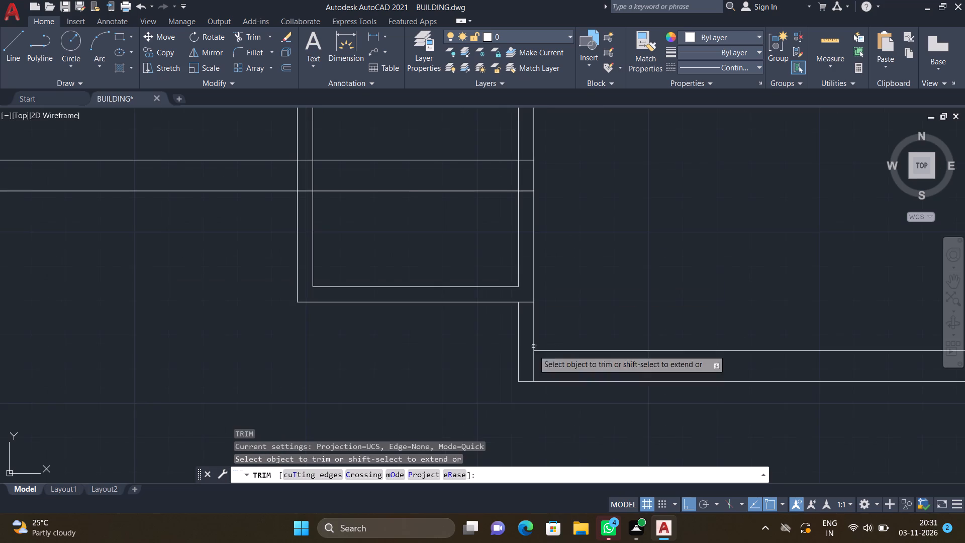
scroll(534, 374, "up", 1)
left_click(532, 361)
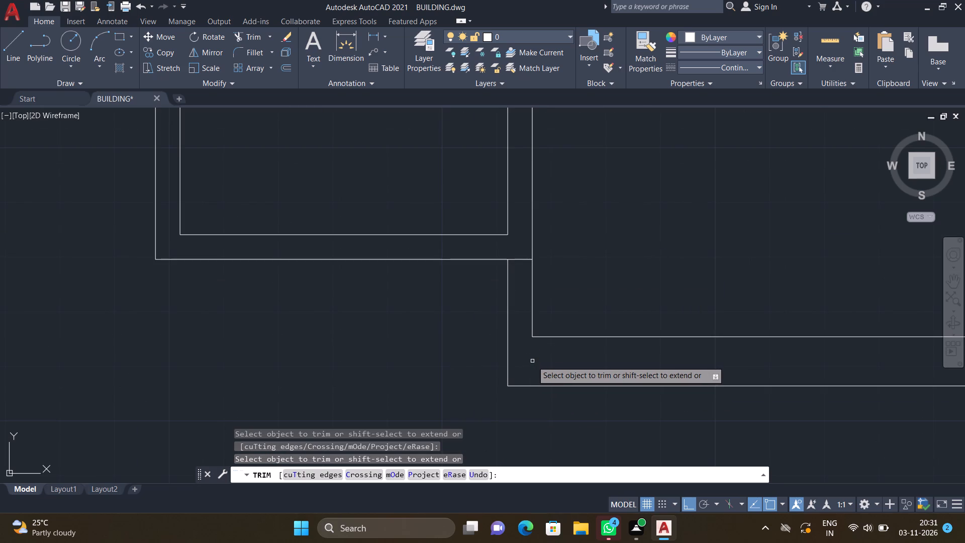
key("Return")
Draw a line inside the larger bay's west wall from the smaller bay's outer line south, turning east within the southern wall to the east wall's inner face.
key("l")
key("Return")
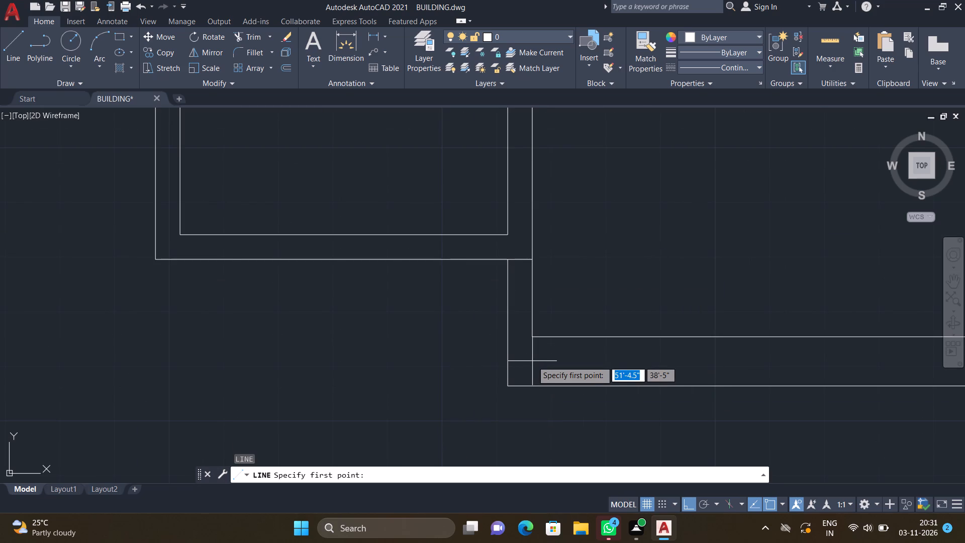
scroll(523, 278, "up", 2)
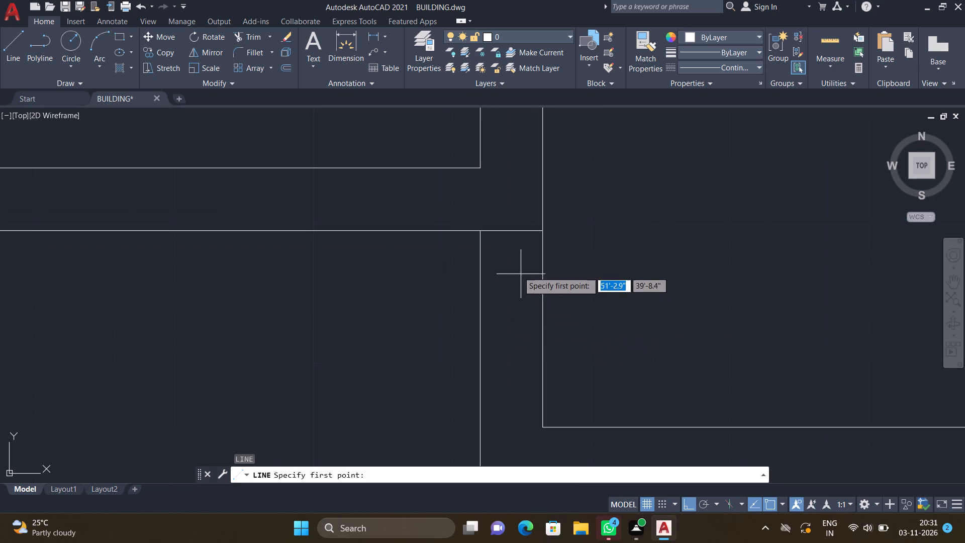
left_click(519, 231)
scroll(517, 337, "down", 2)
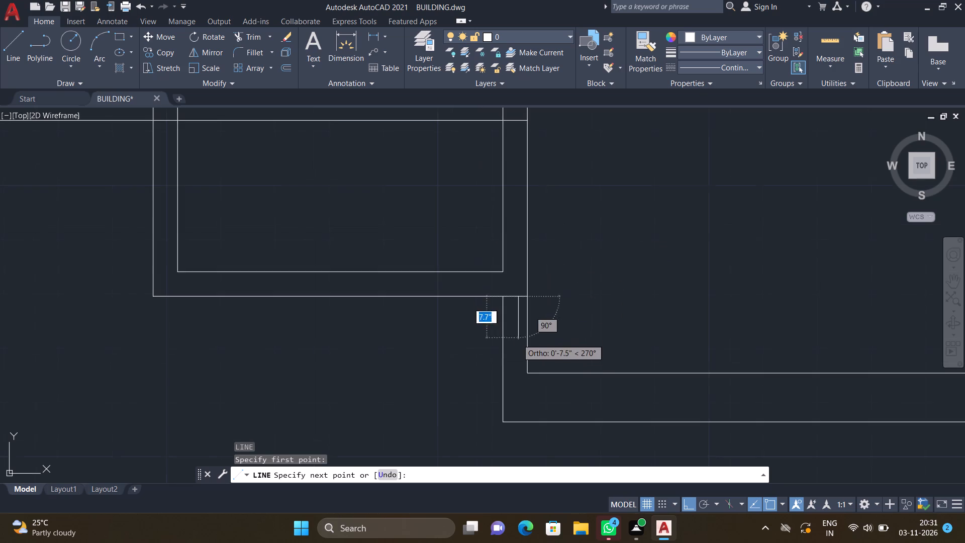
scroll(520, 373, "up", 2)
left_click(520, 401)
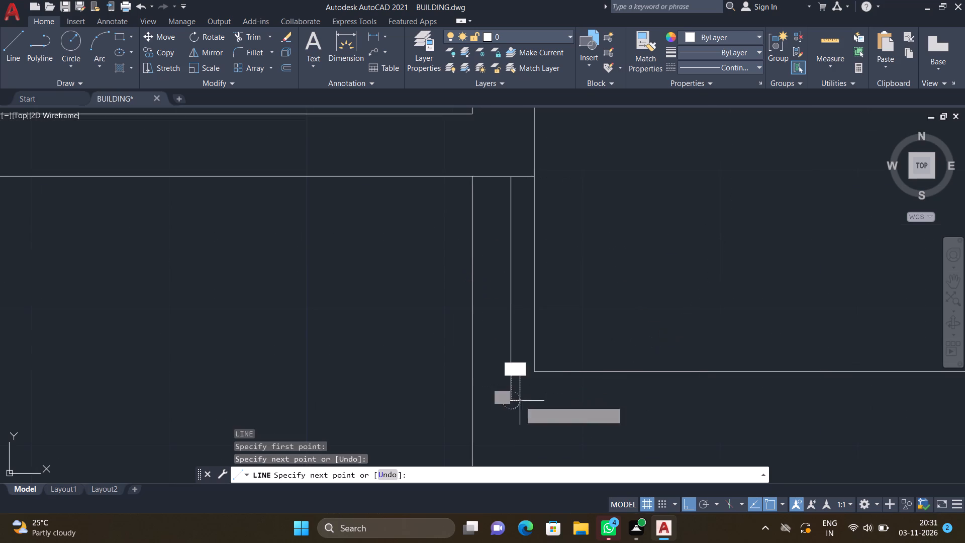
scroll(636, 407, "down", 3)
scroll(719, 422, "down", 1)
scroll(614, 360, "down", 3)
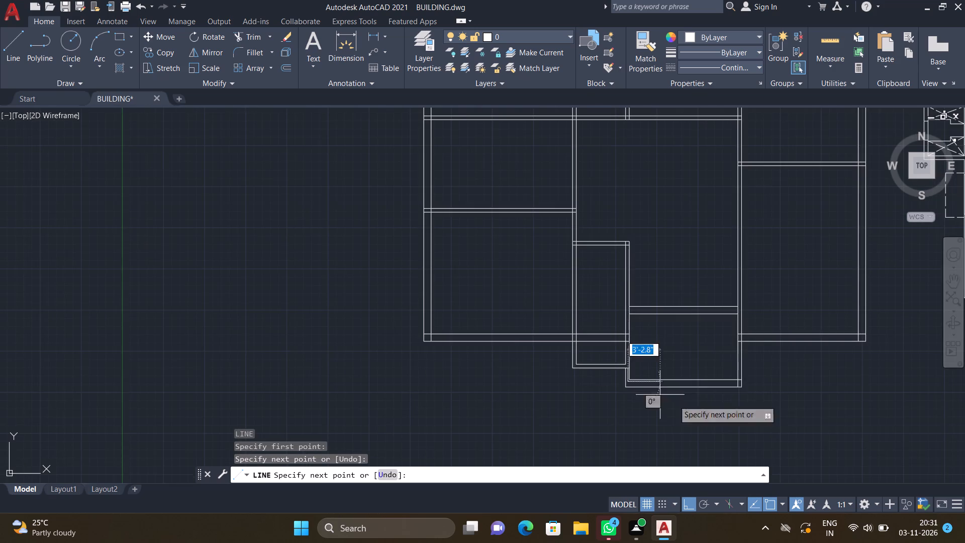
scroll(819, 416, "up", 1)
scroll(667, 364, "up", 4)
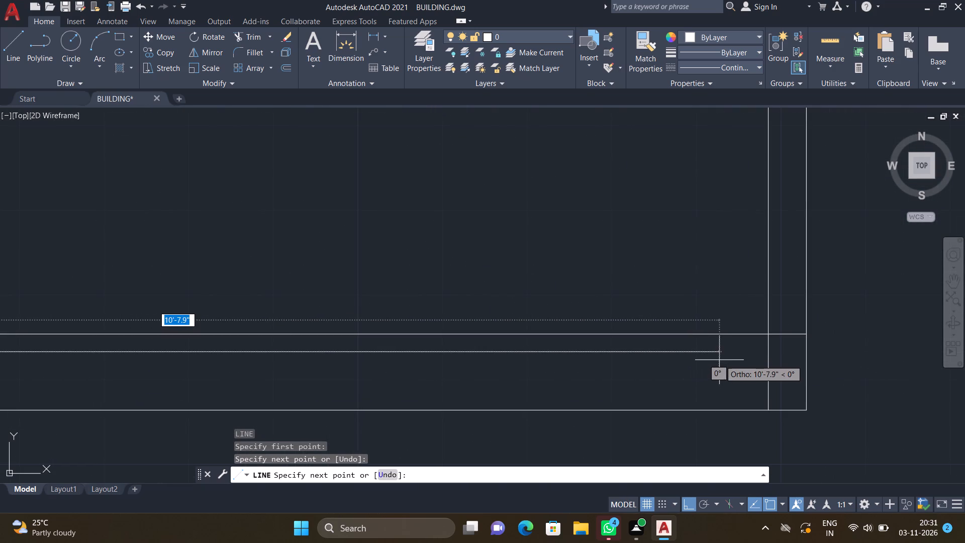
left_click(766, 353)
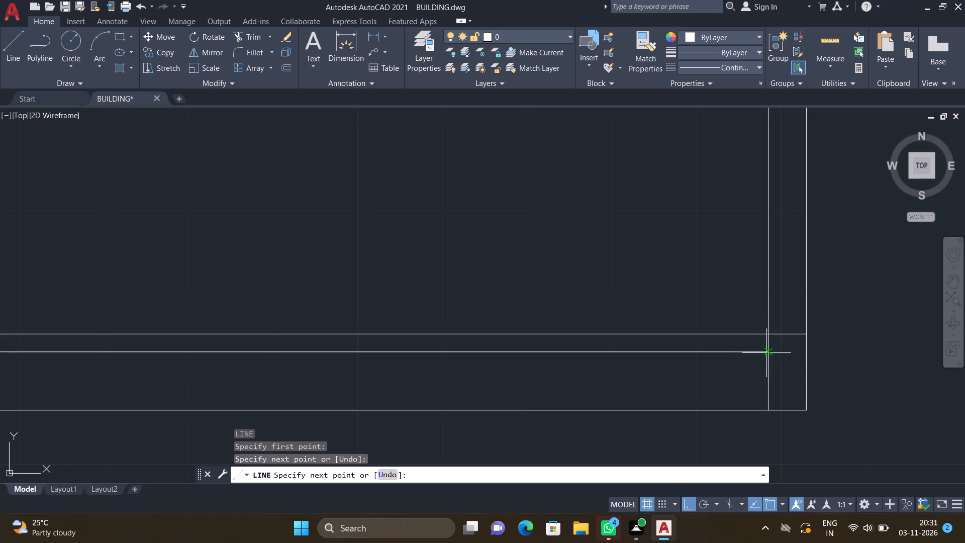
key("Return")
Draw a second parallel line nearer the larger bay's outer face, about 1'7" south, turning east to the east wall's inner face.
scroll(724, 393, "down", 5)
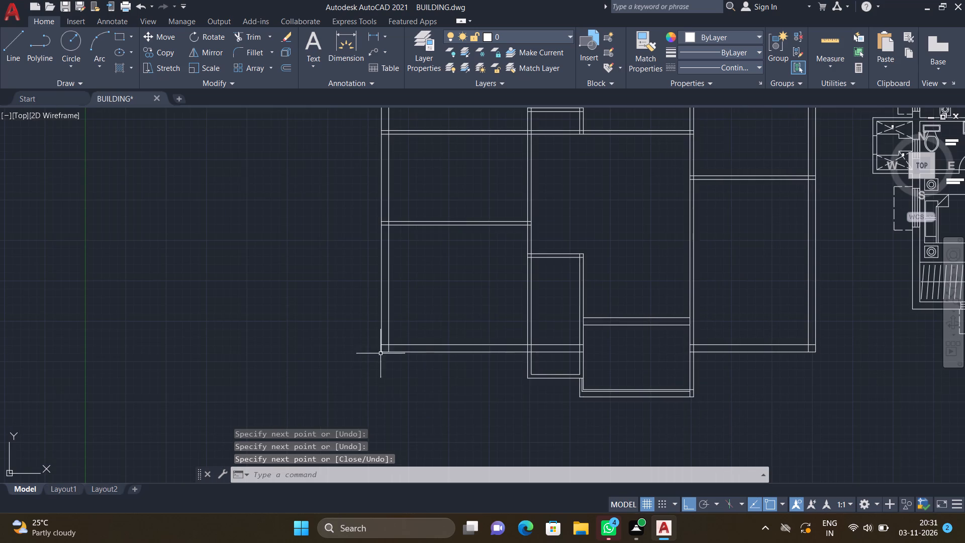
scroll(533, 361, "up", 2)
scroll(558, 379, "down", 2)
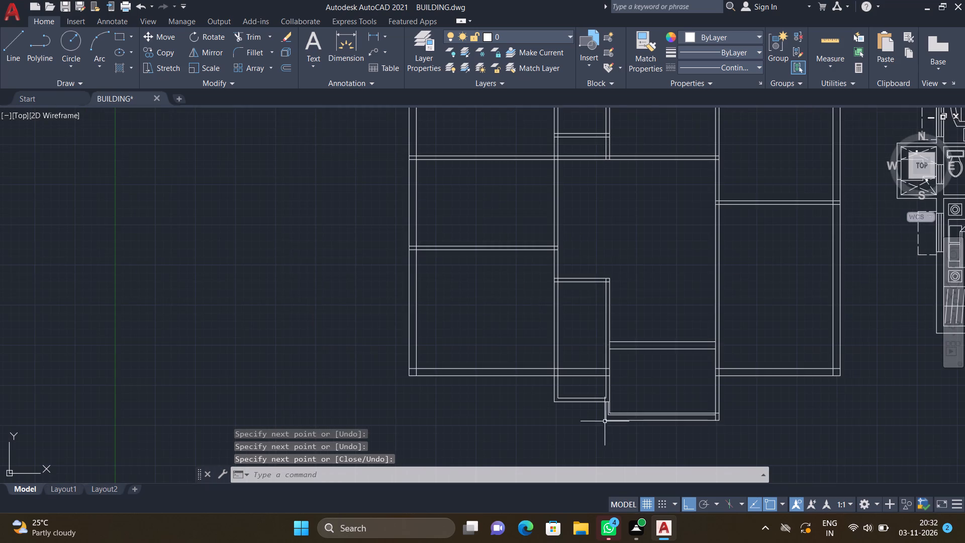
scroll(606, 421, "up", 3)
scroll(601, 351, "up", 3)
key("l")
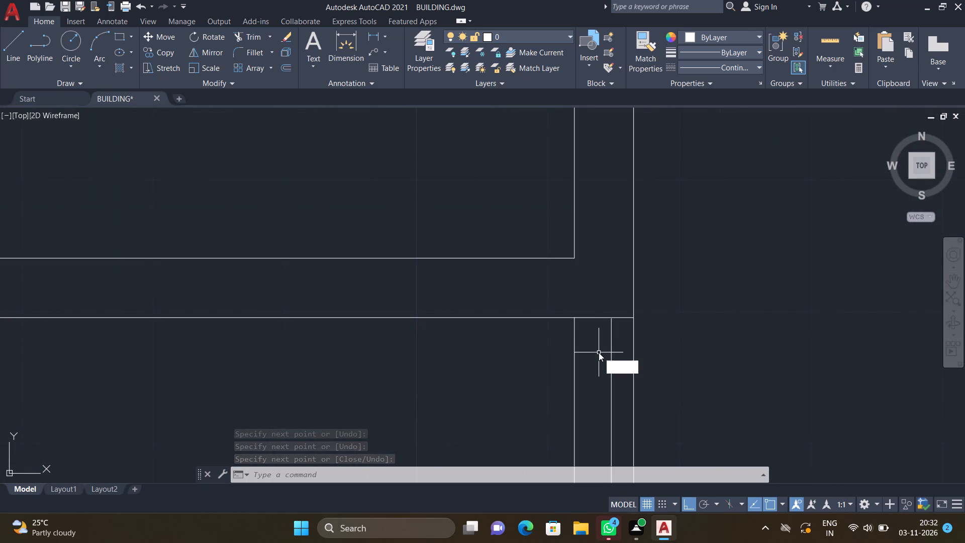
key("Return")
scroll(591, 332, "up", 2)
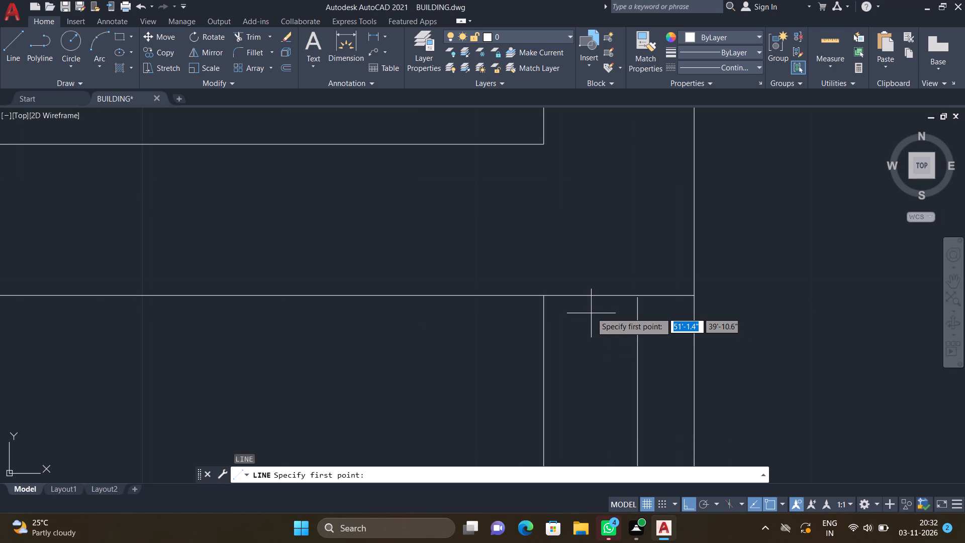
left_click(591, 296)
scroll(583, 389, "down", 6)
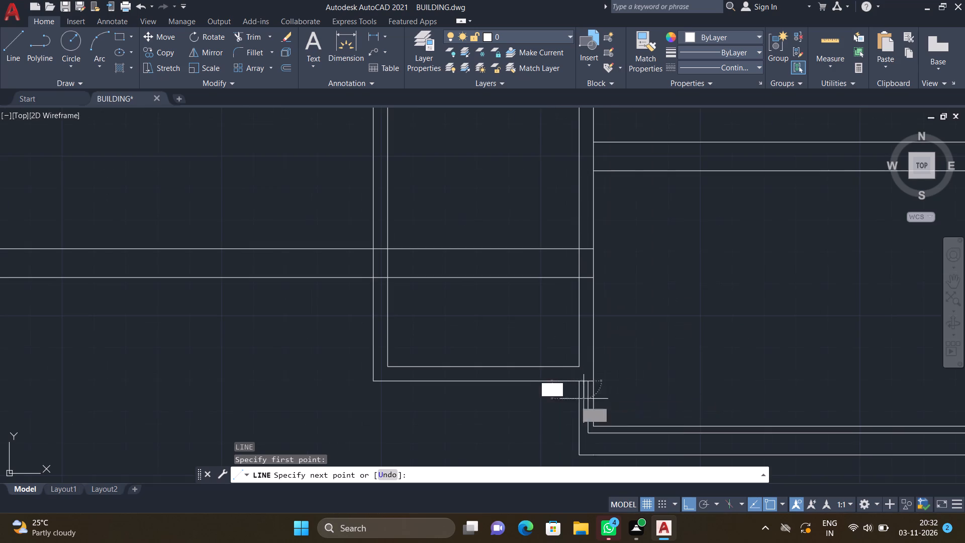
scroll(588, 439, "up", 3)
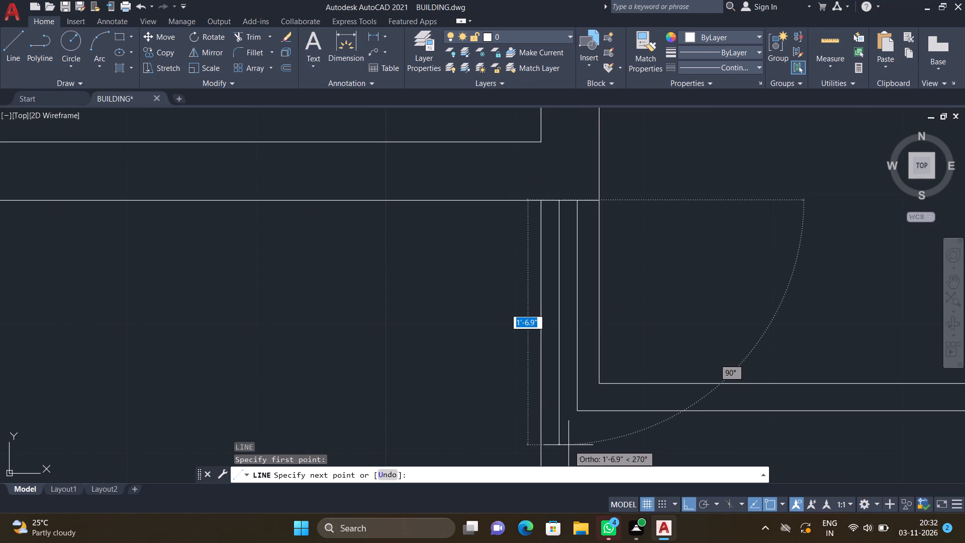
left_click(566, 448)
scroll(674, 427, "down", 5)
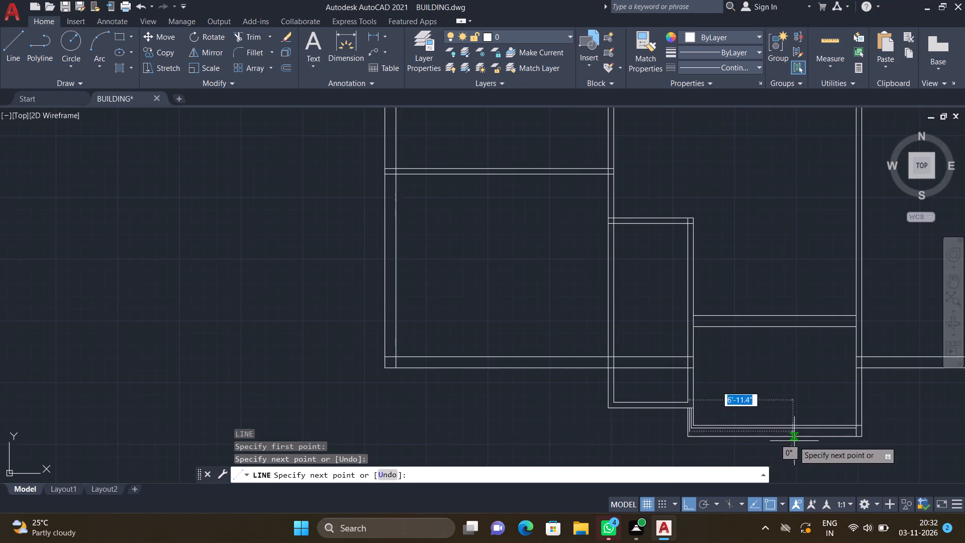
scroll(800, 441, "up", 2)
scroll(854, 449, "up", 1)
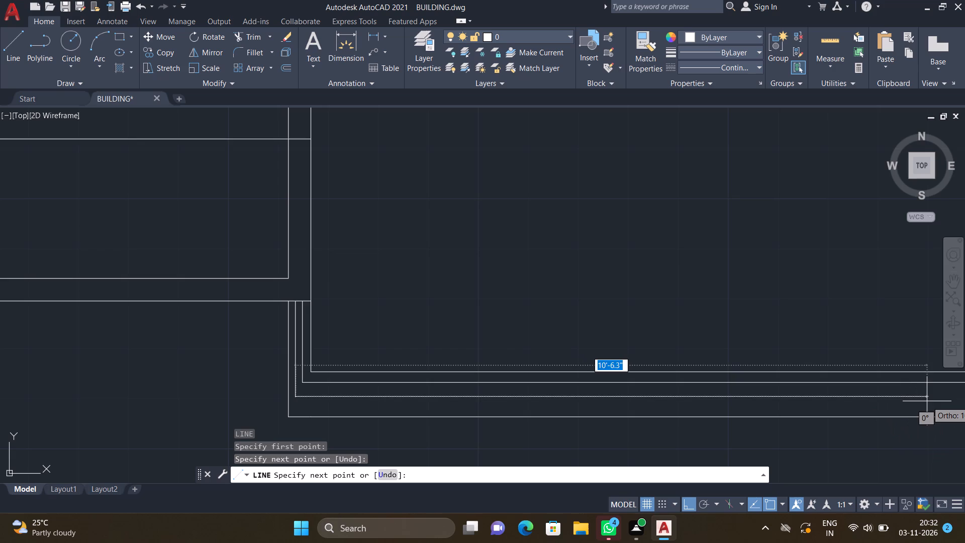
scroll(816, 347, "down", 3)
scroll(860, 360, "up", 3)
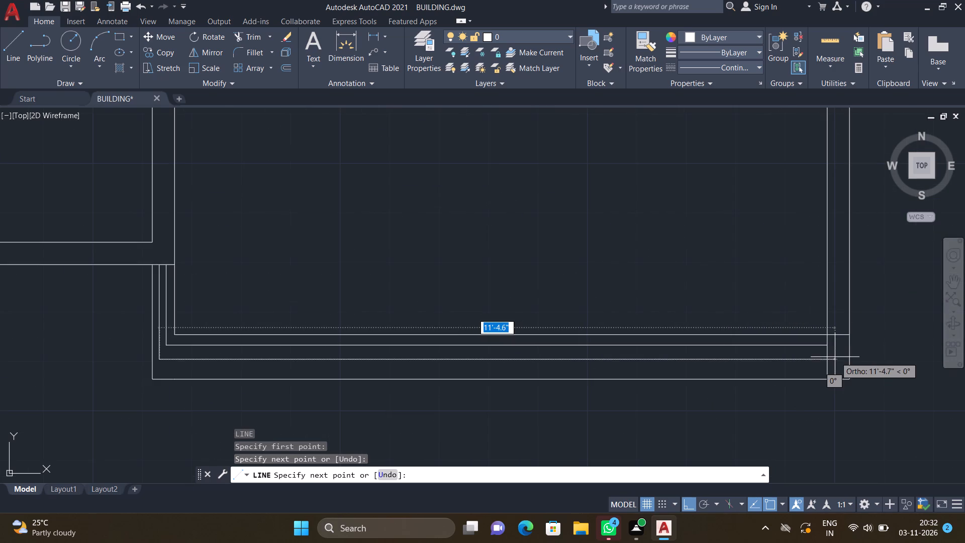
scroll(829, 360, "up", 2)
left_click(823, 358)
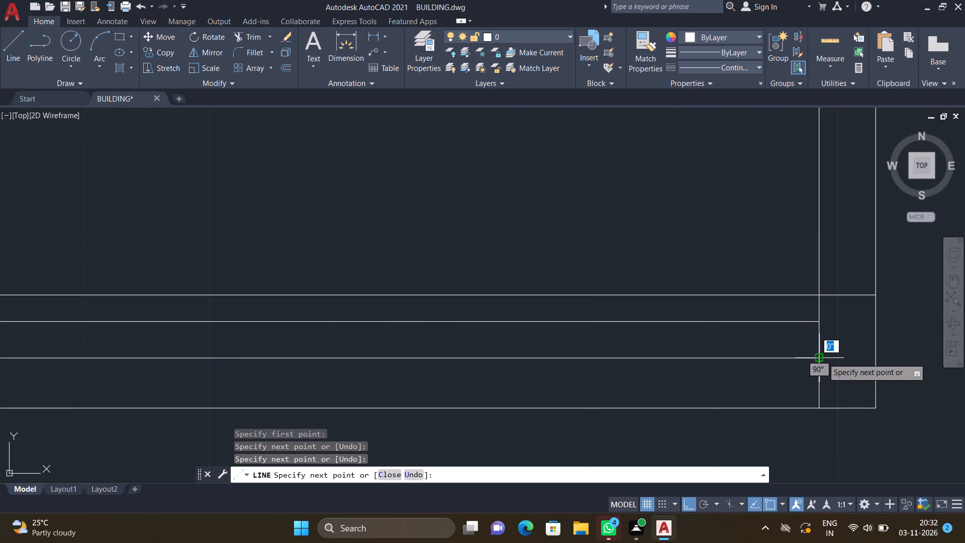
key("Return")
scroll(811, 340, "down", 4)
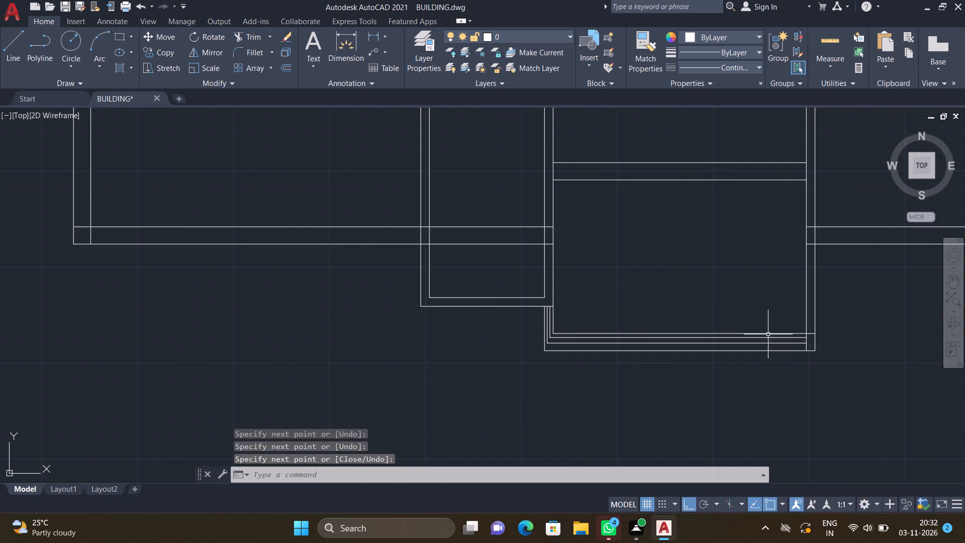
scroll(666, 305, "down", 1)
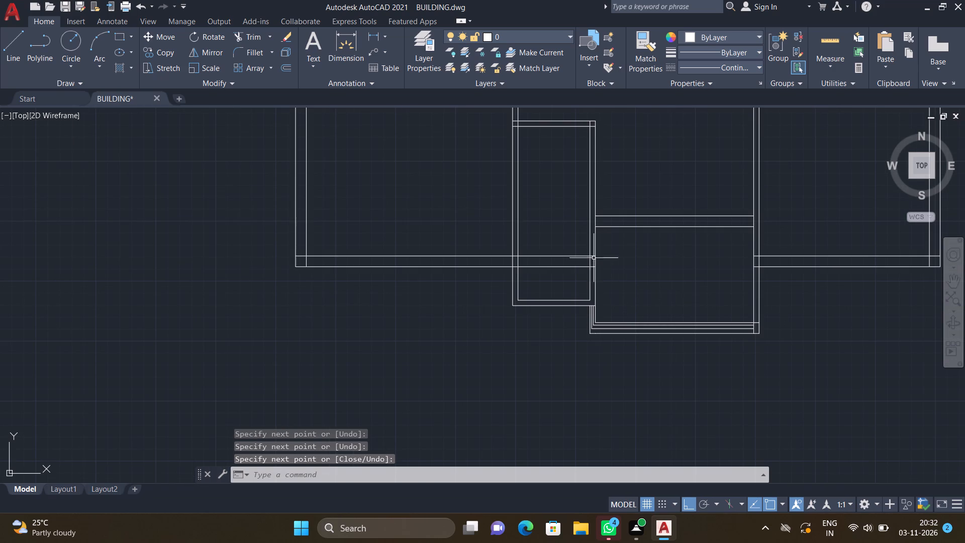
Draw a short line straight across the wall north of the larger bay, a short distance east of its west end.
scroll(625, 220, "up", 3)
key("l")
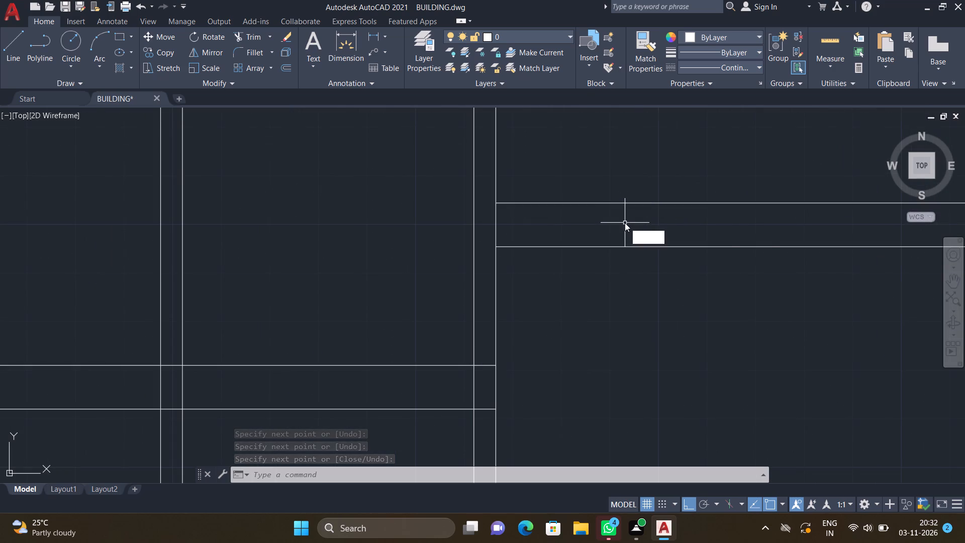
key("Return")
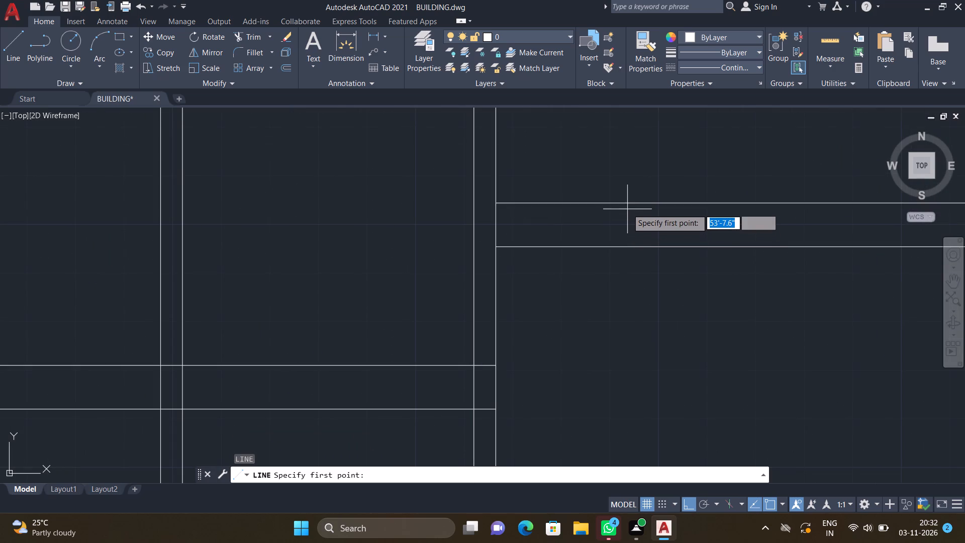
left_click(626, 202)
scroll(620, 240, "up", 2)
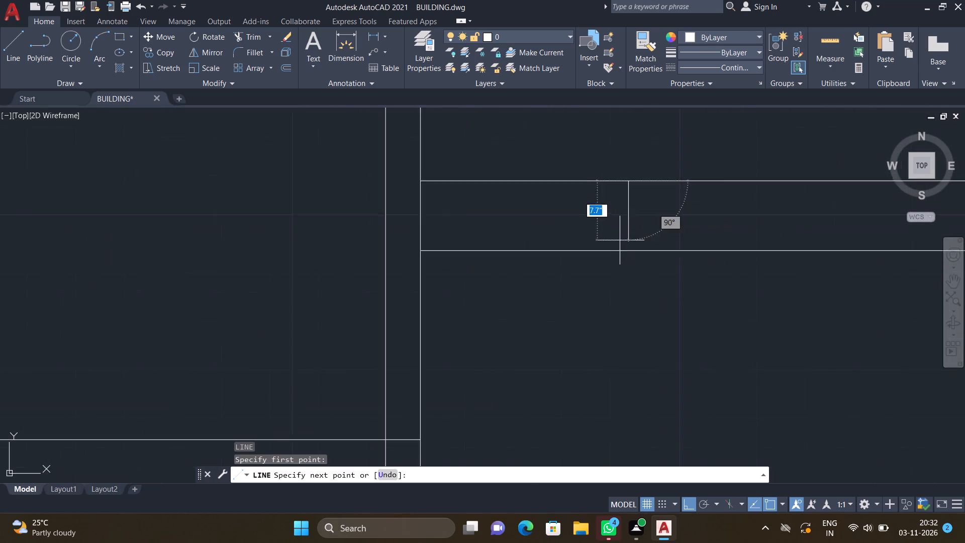
left_click(628, 258)
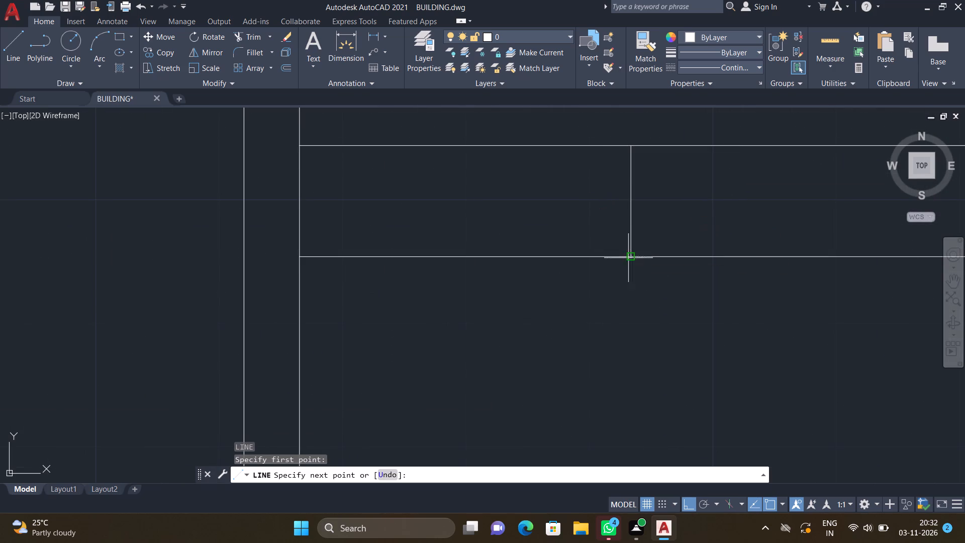
key("Return")
Draw a second line across the same wall near its east end, about 6'10" east of the first crossing line.
scroll(622, 237, "down", 5)
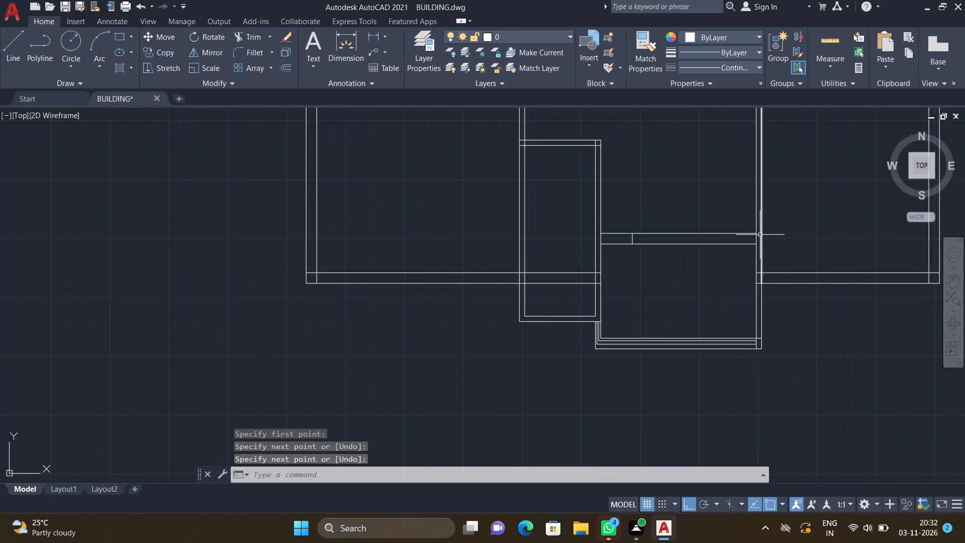
scroll(745, 235, "up", 2)
key("l")
key("Return")
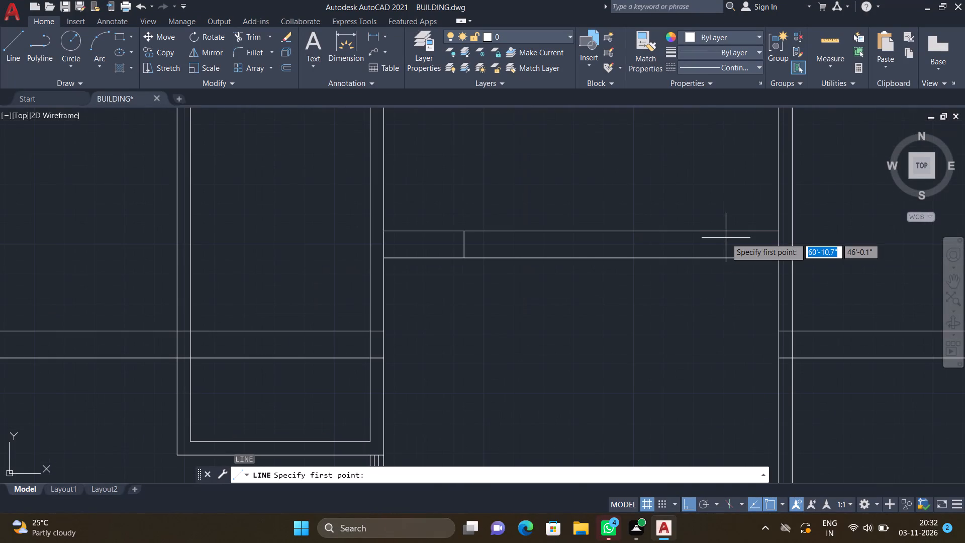
scroll(718, 243, "up", 2)
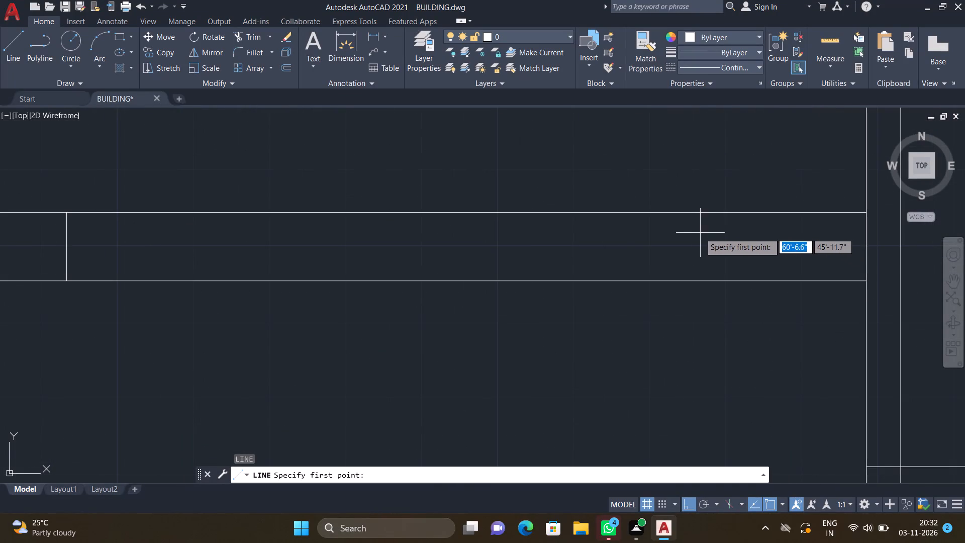
left_click(692, 213)
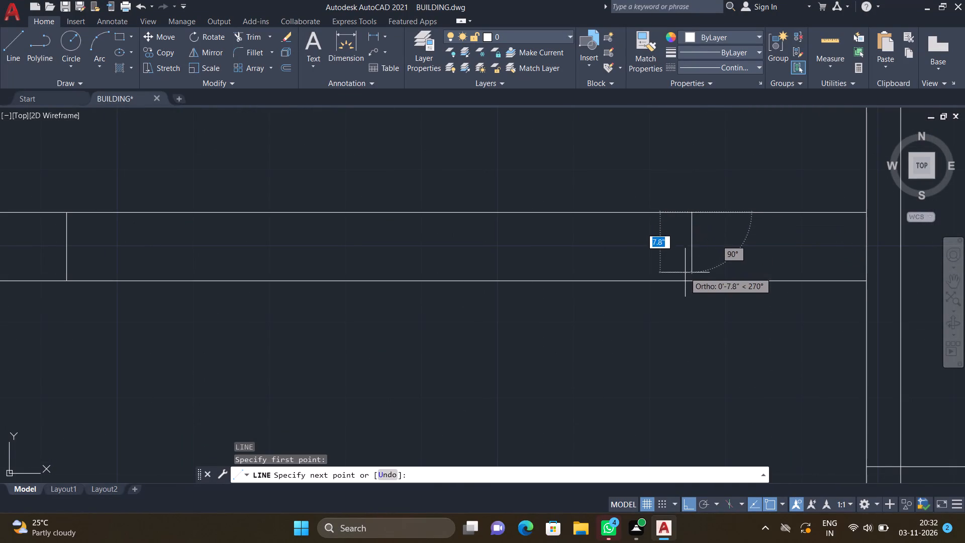
left_click(688, 281)
key("Return")
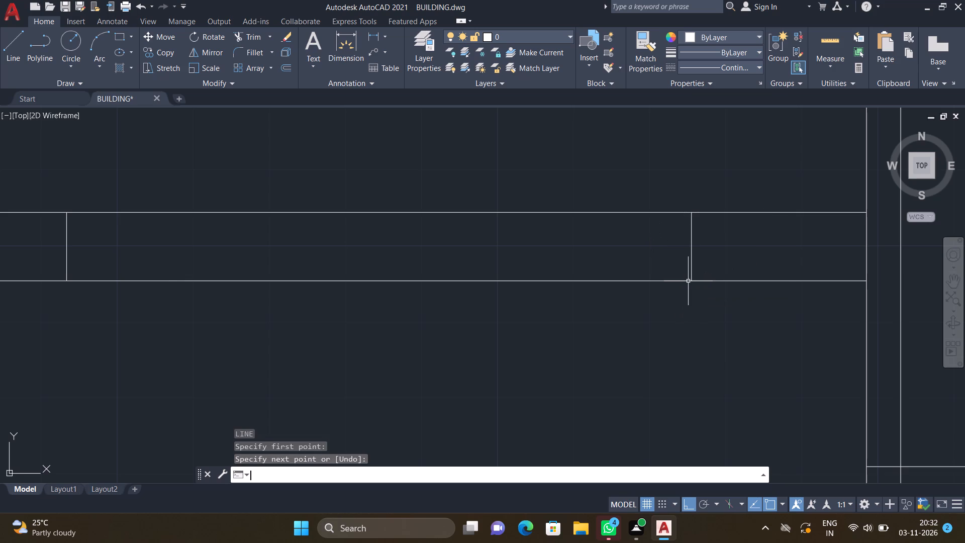
Draw a line along the inside of the wall between the two crossing lines, nearer the wall's north face.
scroll(681, 281, "down", 2)
key("l")
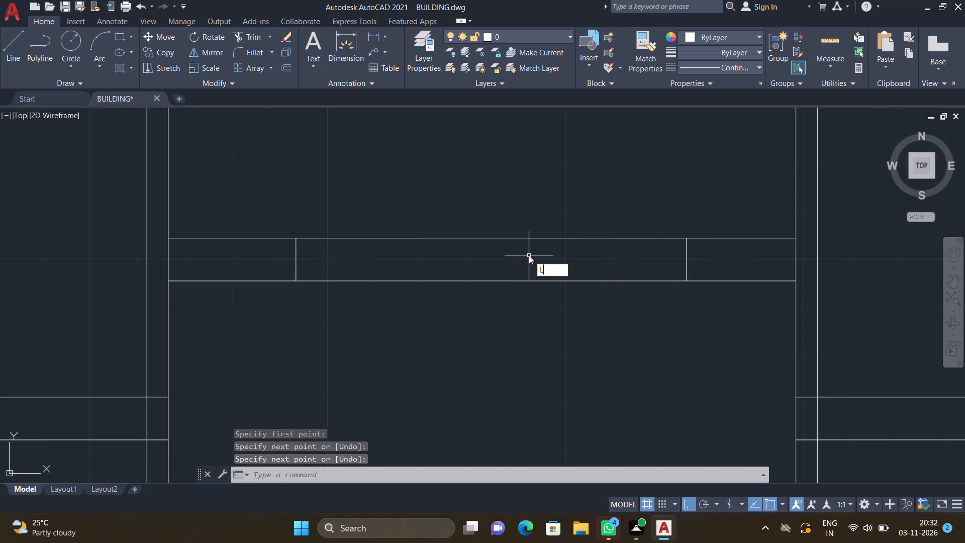
key("Return")
scroll(302, 260, "up", 1)
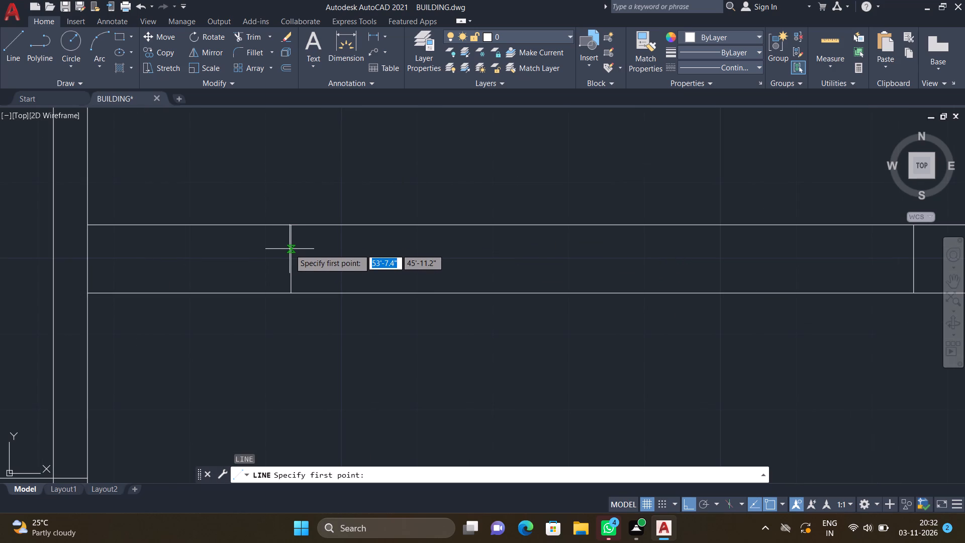
left_click(289, 249)
scroll(475, 265, "down", 2)
scroll(633, 282, "up", 1)
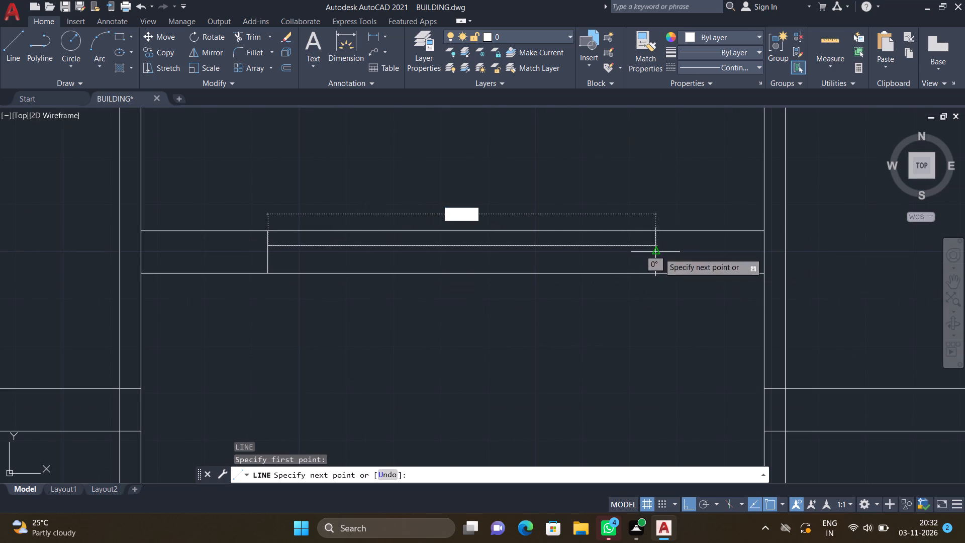
left_click(655, 246)
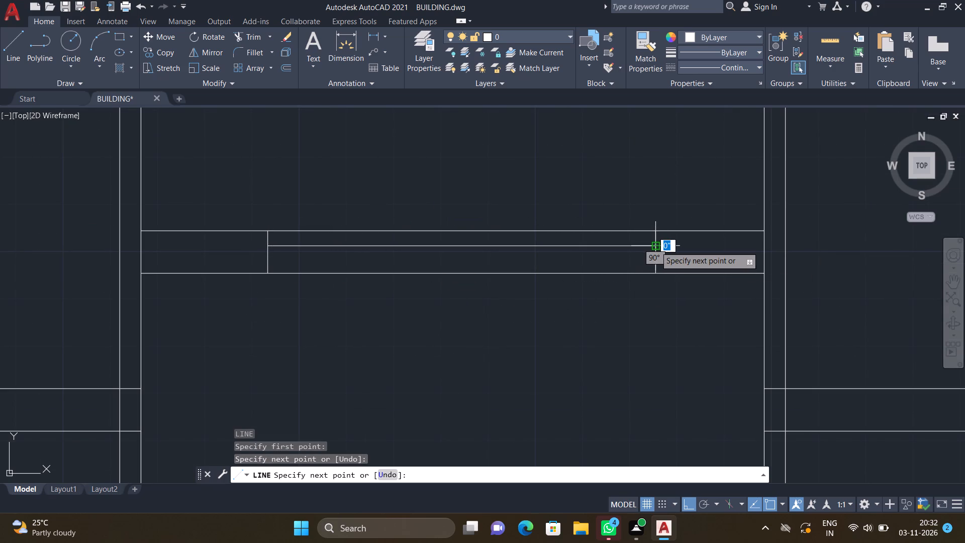
key("Return")
Draw a second parallel line between the two crossing lines, about 2.5" south of the first, to complete the opening's frame.
key("l")
key("Return")
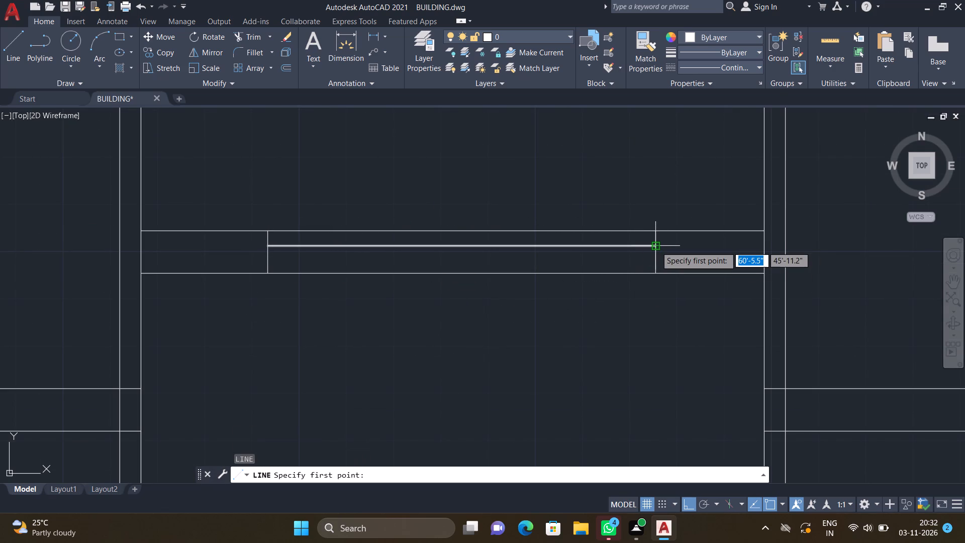
scroll(280, 251, "up", 2)
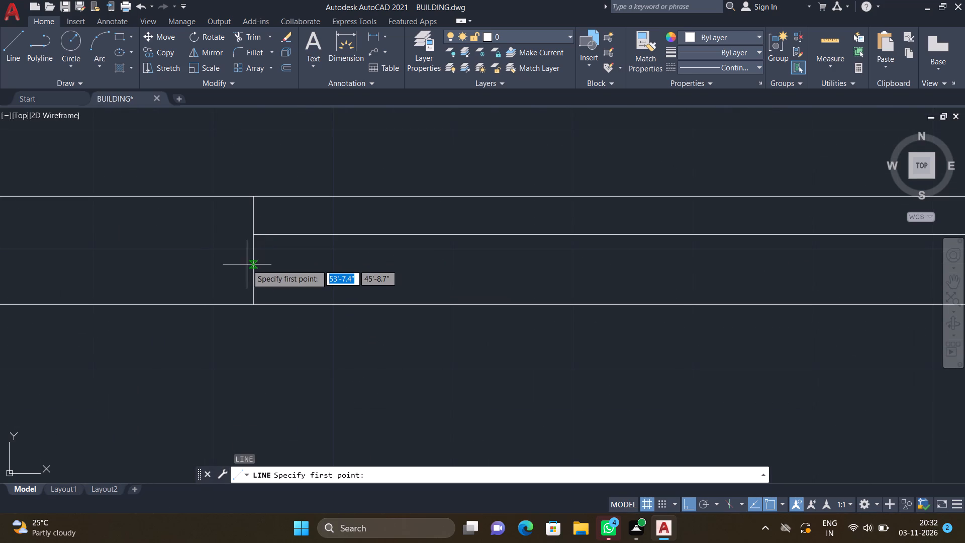
left_click(255, 270)
scroll(400, 280, "down", 3)
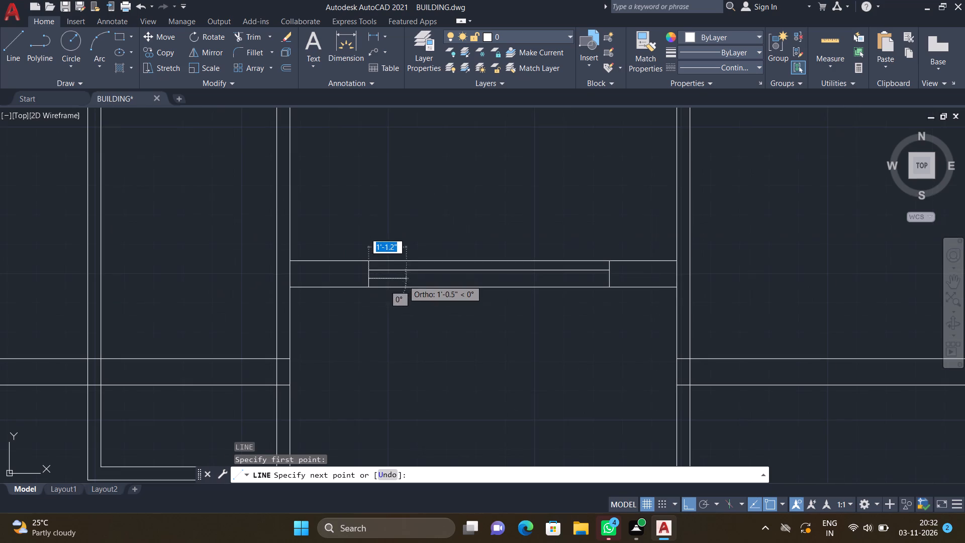
scroll(568, 279, "up", 2)
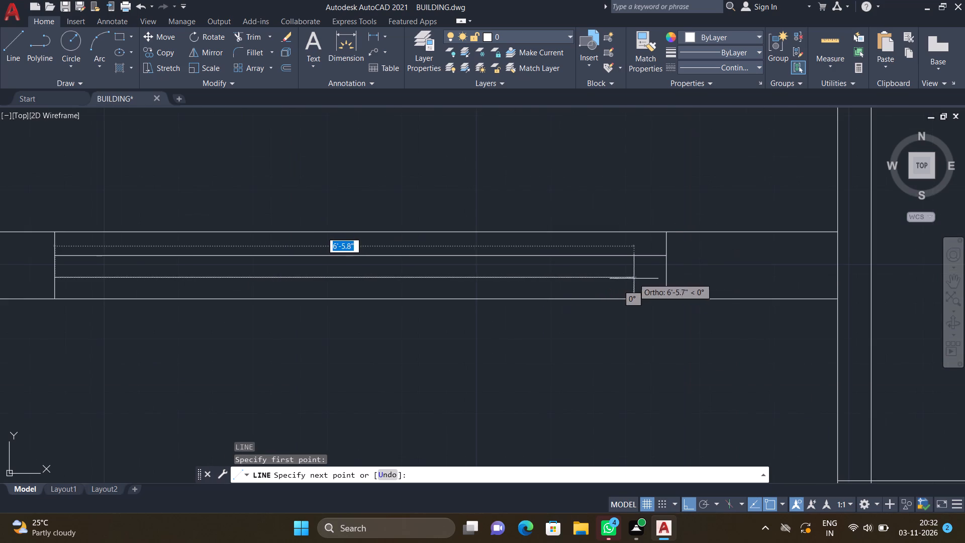
left_click(665, 280)
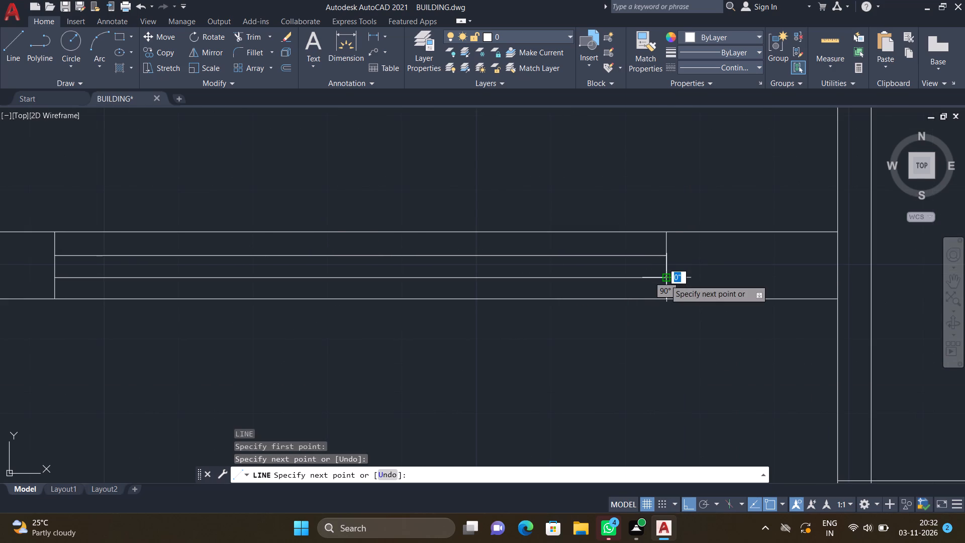
key("Return")
Outline a northern bay from the northwest room's inner north face: about 6'9" north, 11'1" east, and south to the narrow room's eastern partition.
scroll(653, 282, "down", 3)
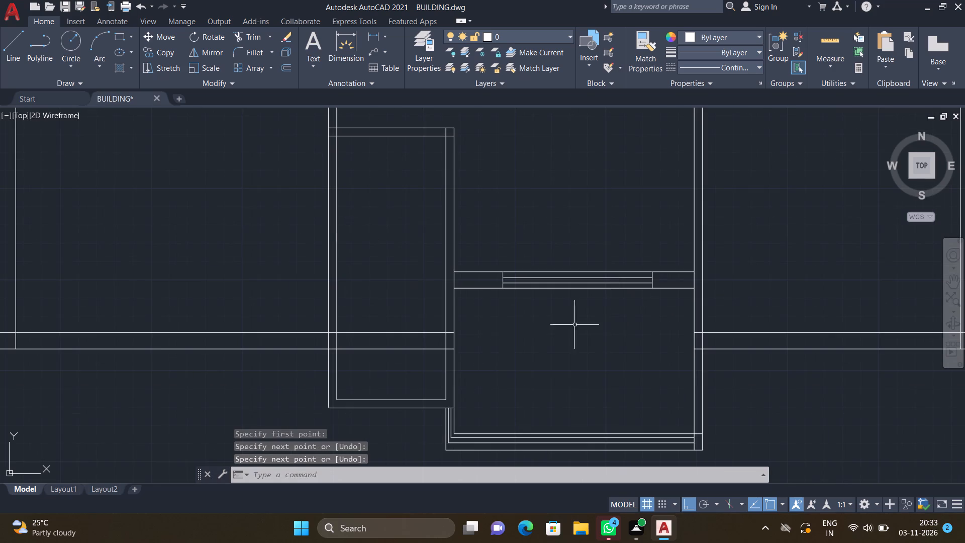
scroll(510, 330, "down", 3)
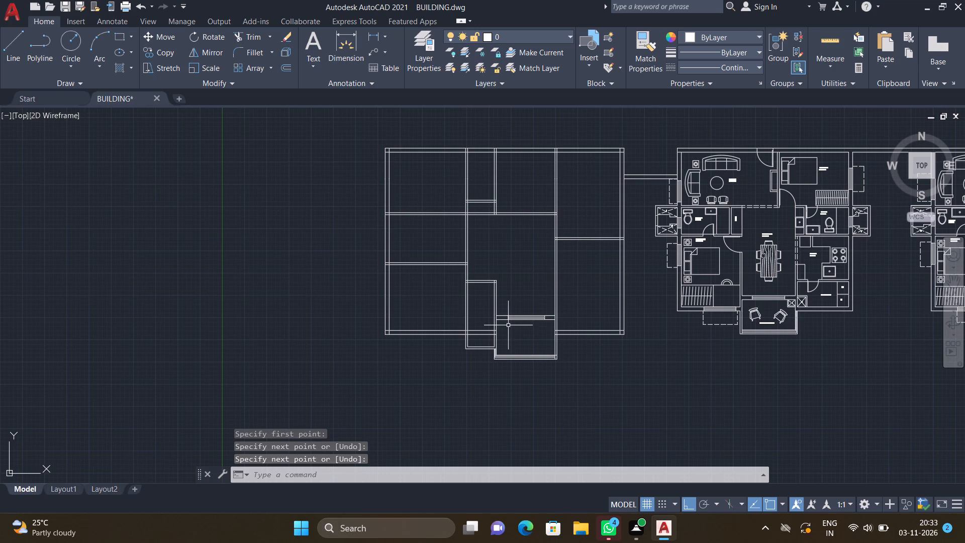
scroll(502, 322, "down", 1)
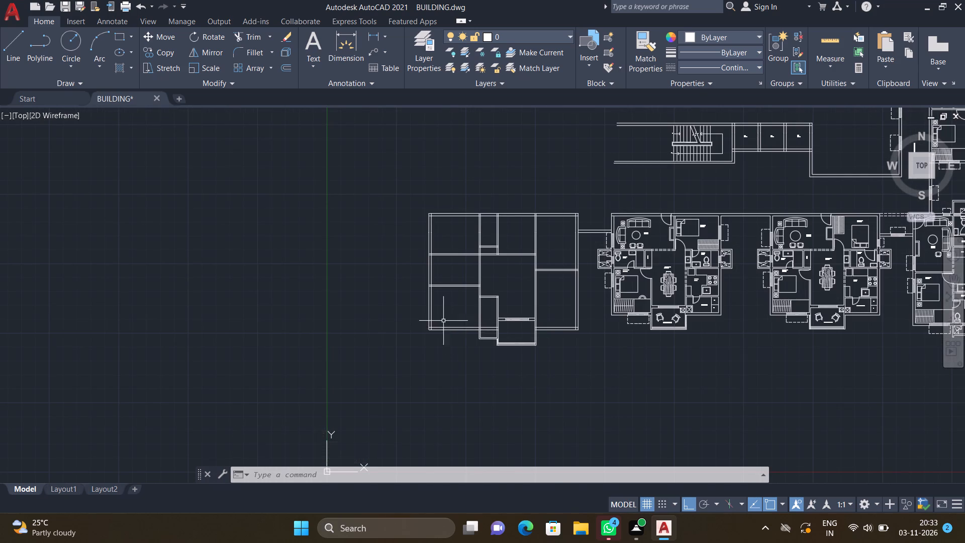
scroll(443, 320, "down", 2)
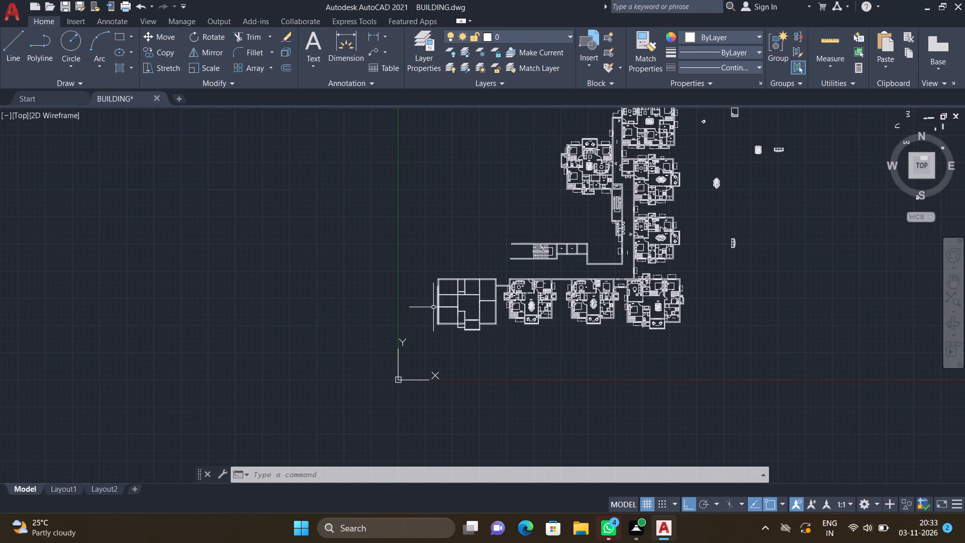
scroll(442, 291, "up", 2)
key("l")
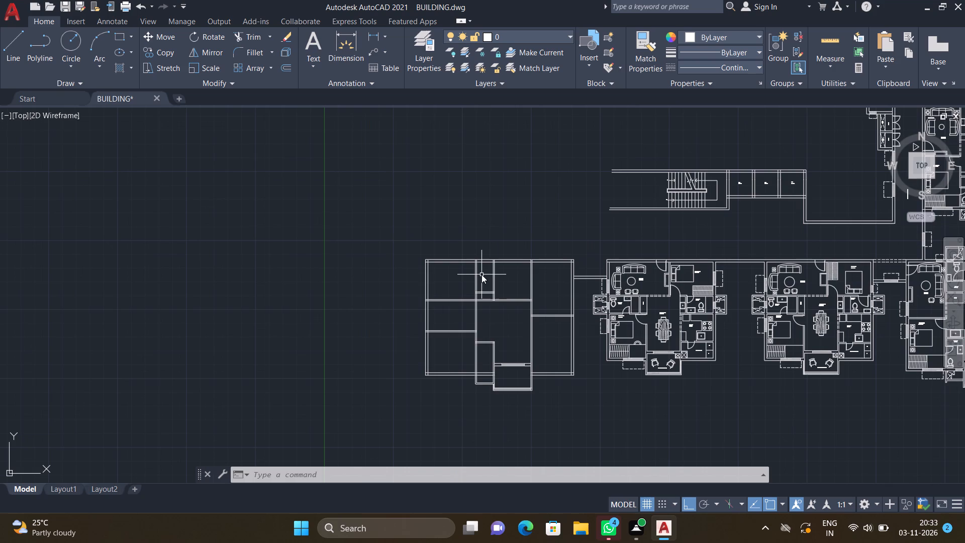
key("Return")
scroll(453, 265, "up", 3)
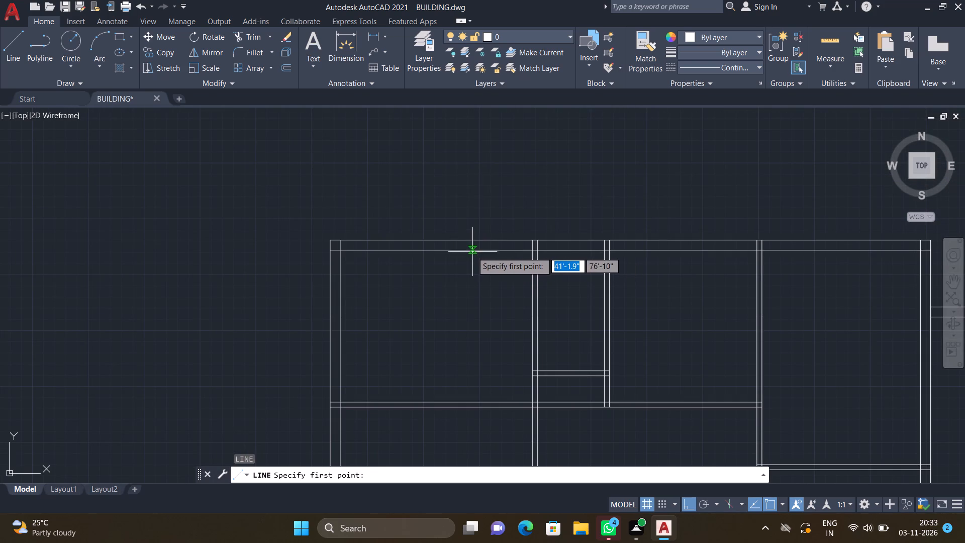
scroll(471, 251, "up", 1)
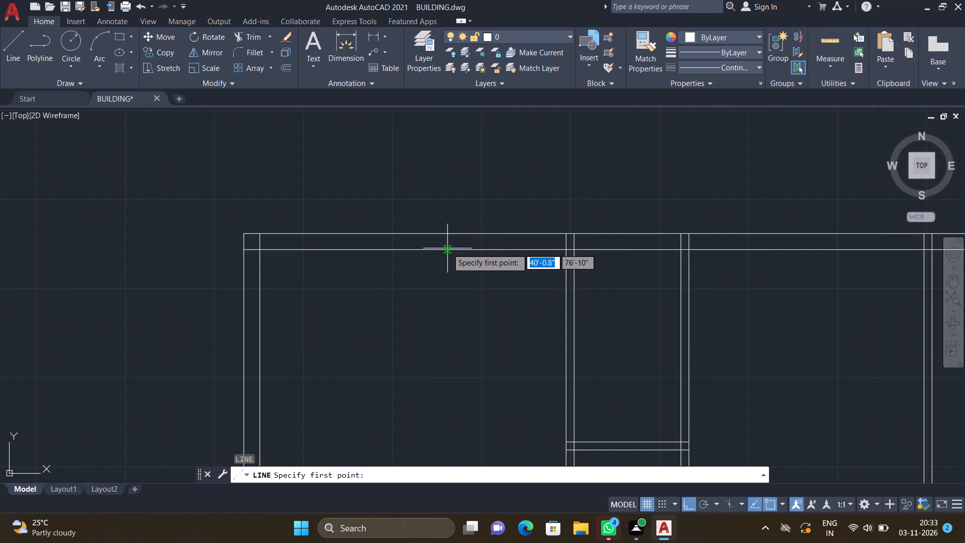
left_click(452, 250)
scroll(471, 175, "down", 2)
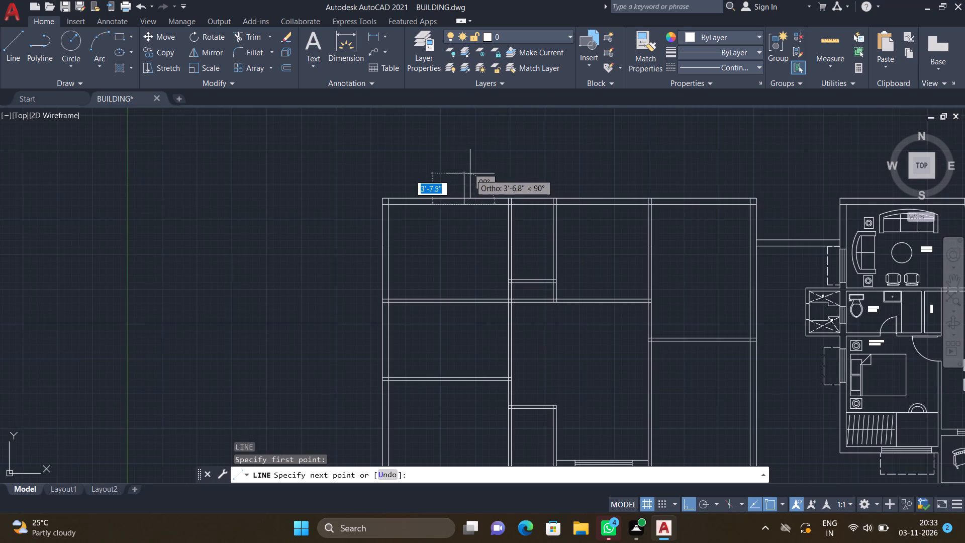
scroll(476, 148, "up", 1)
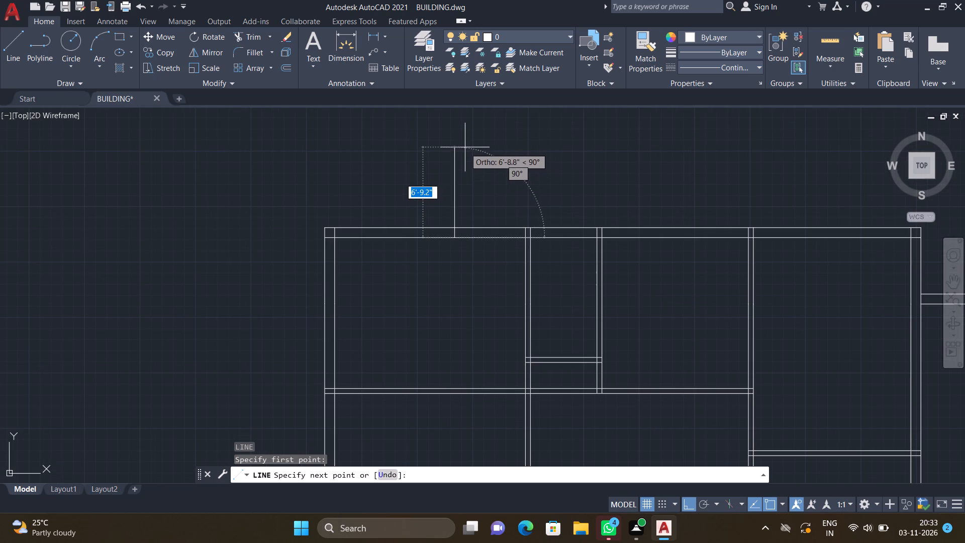
left_click_drag(464, 147, 474, 151)
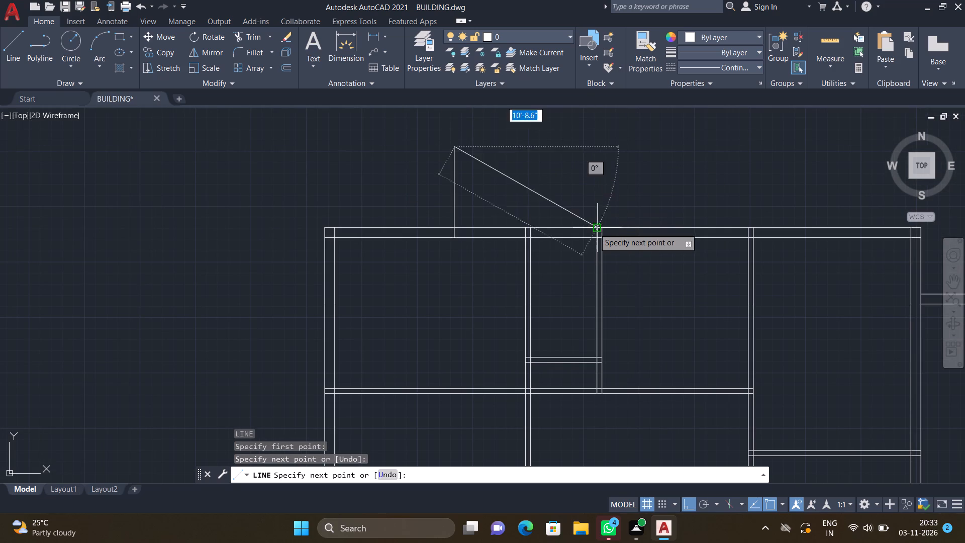
left_click(602, 146)
scroll(601, 203, "up", 2)
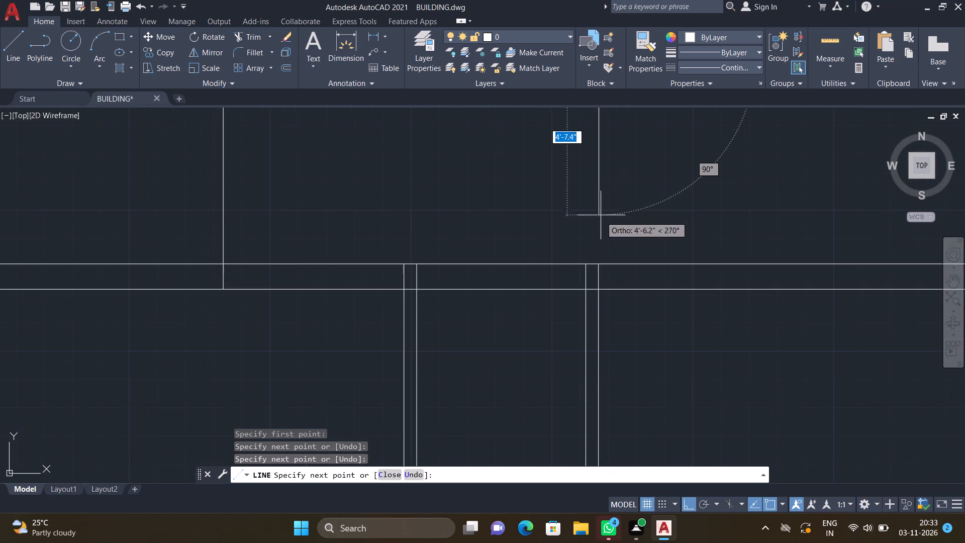
left_click(600, 260)
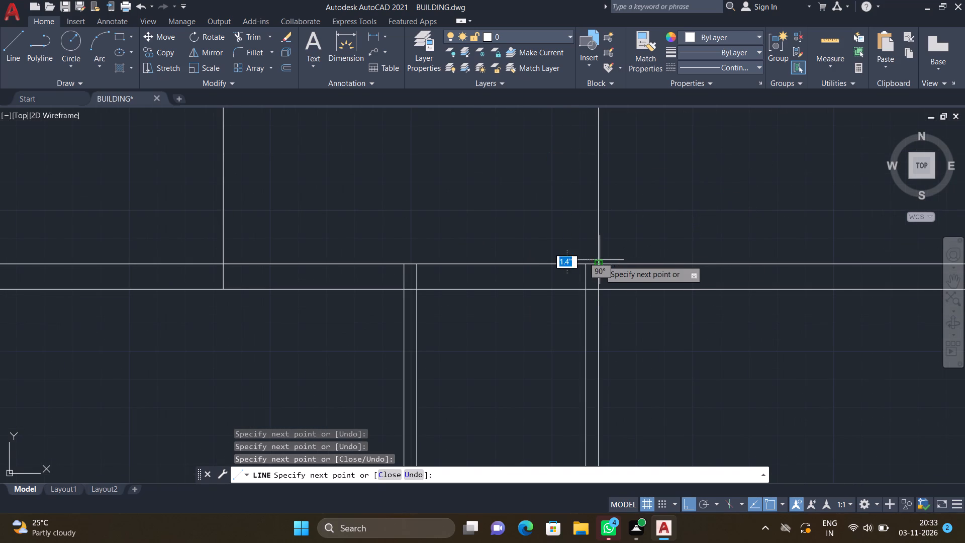
key("Return")
Draw the inner line of the bay's west wall, about 6'1" north from the main wall's outer face to the bay's north edge.
scroll(549, 250, "down", 2)
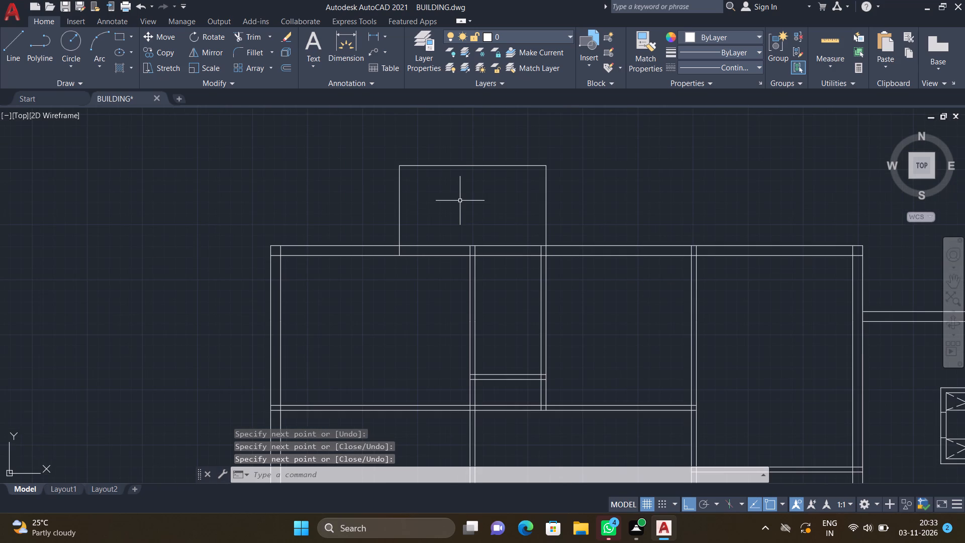
key("l")
key("Return")
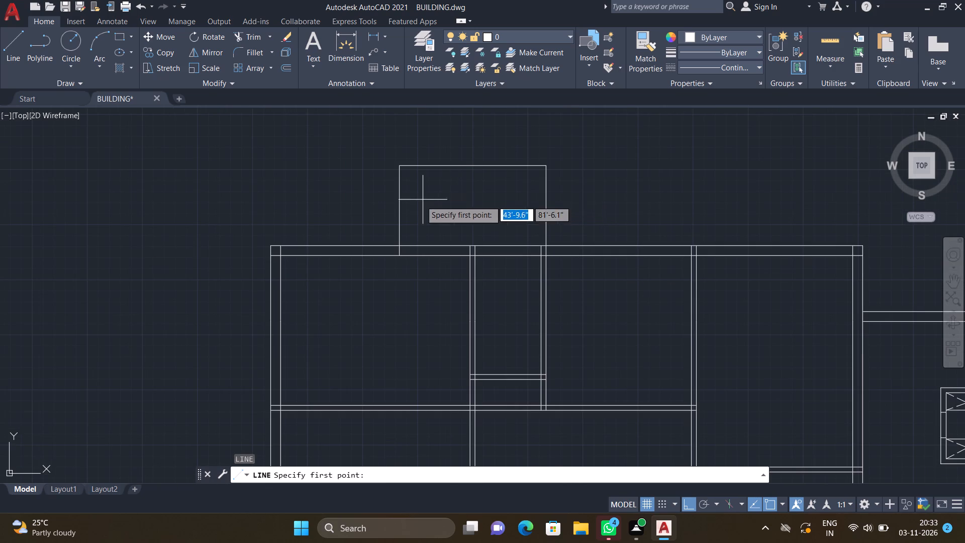
scroll(399, 223, "up", 2)
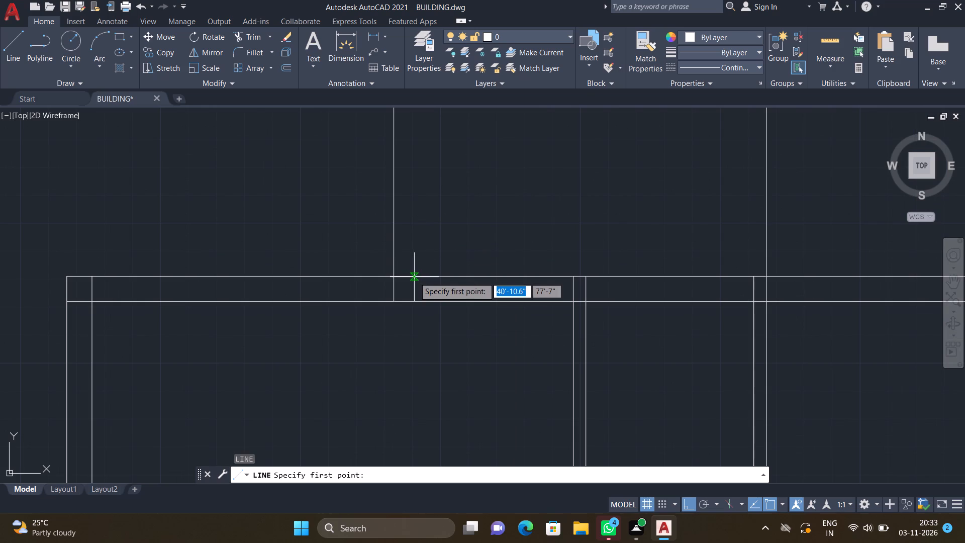
left_click(413, 276)
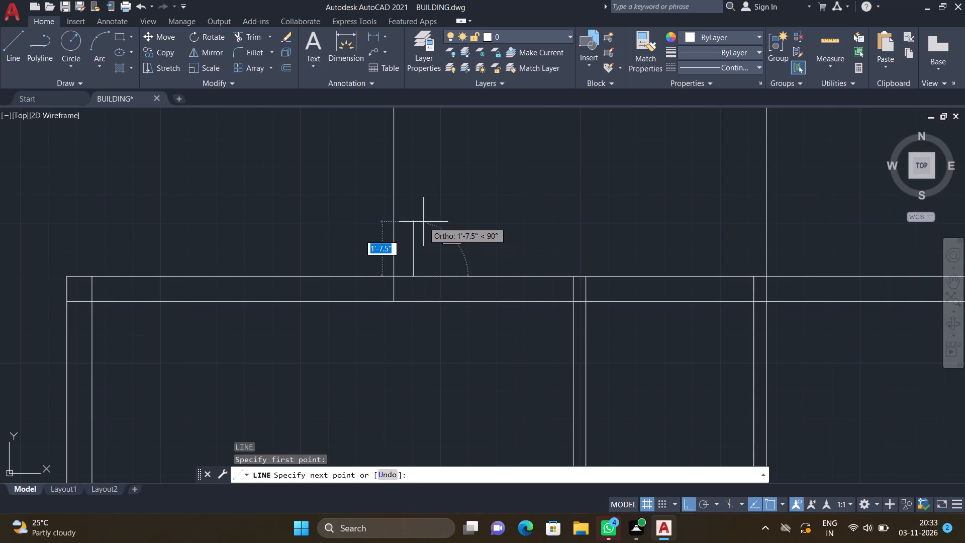
scroll(420, 204, "down", 2)
scroll(417, 171, "up", 2)
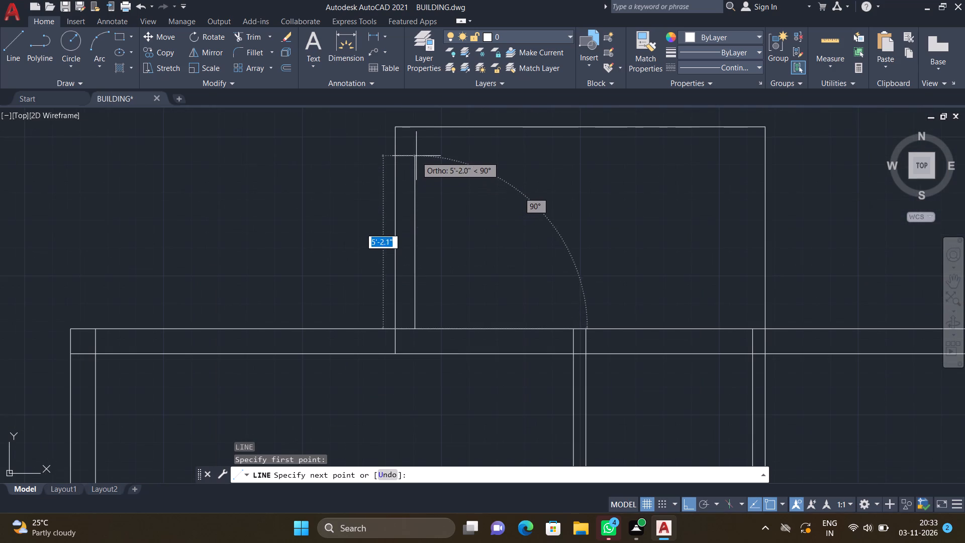
left_click(417, 125)
key("Return")
Draw a dividing line across the bay, north from the east face of the narrow room's western partition to the bay's north edge.
key("l")
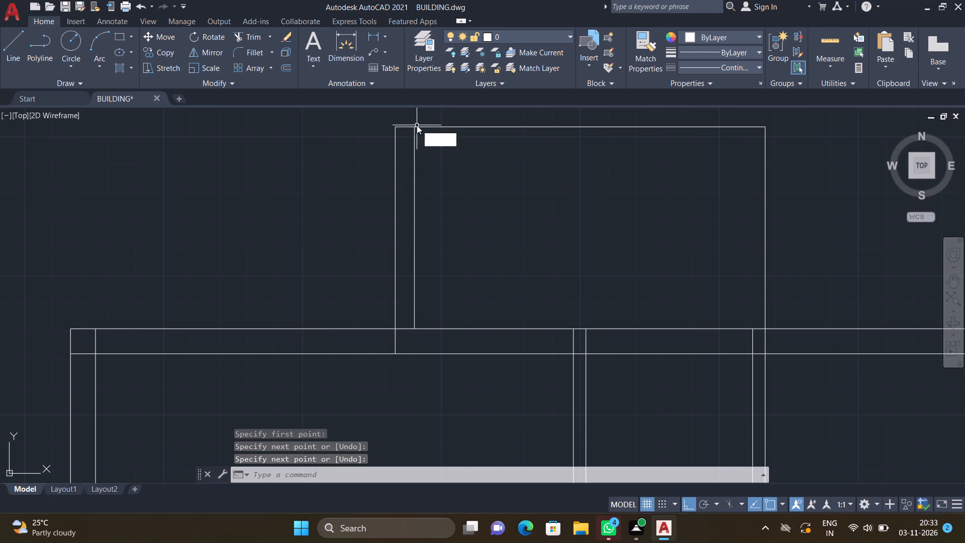
key("Return")
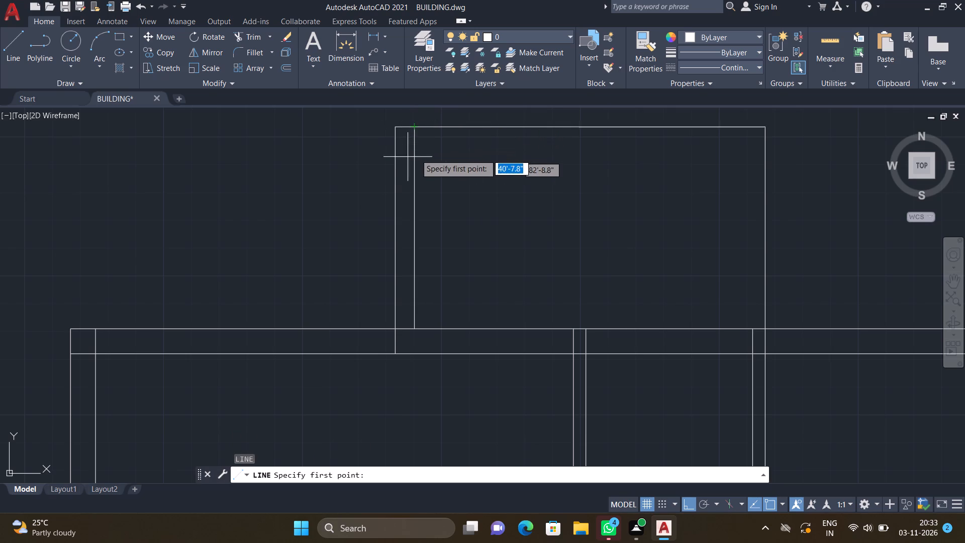
scroll(496, 151, "down", 2)
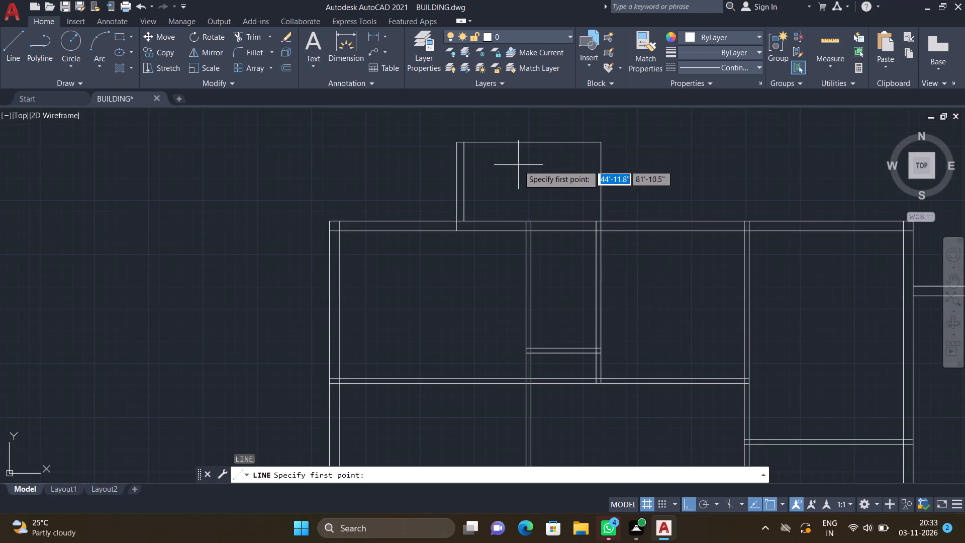
scroll(516, 203, "up", 2)
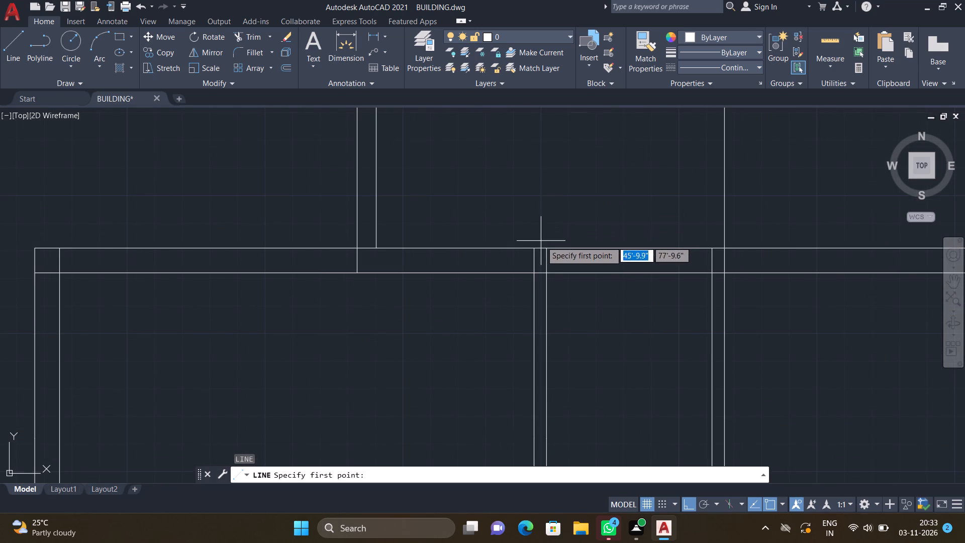
left_click(547, 246)
scroll(565, 167, "down", 2)
scroll(565, 125, "up", 1)
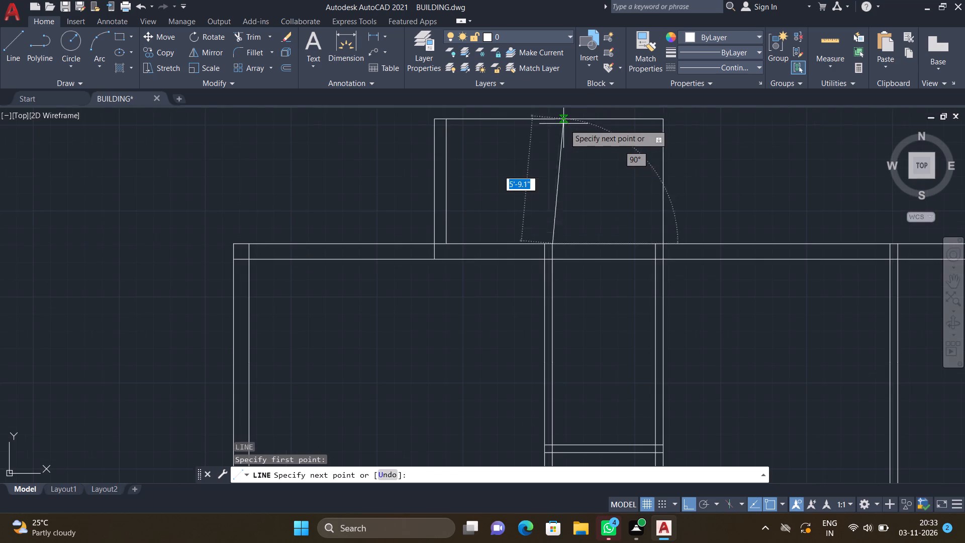
left_click(550, 117)
key("Return")
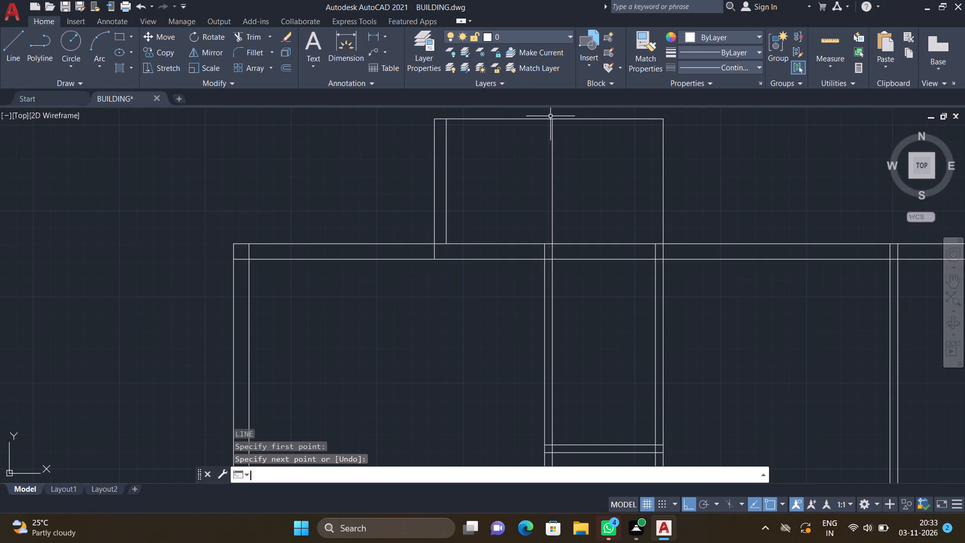
Draw a parallel line just west of the bay's dividing line, from the main wall's outer face to the bay's north edge.
key("l")
key("Return")
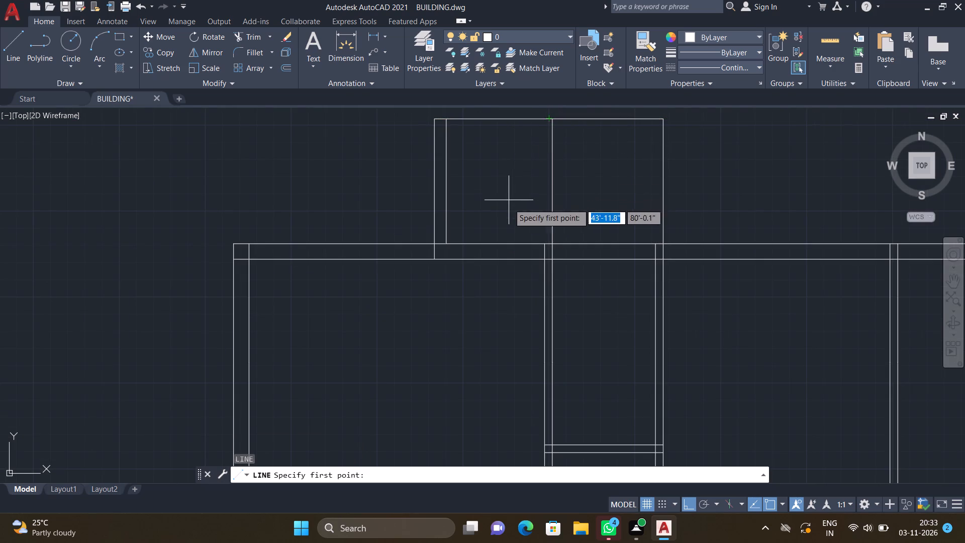
scroll(516, 217, "up", 1)
scroll(555, 253, "up", 2)
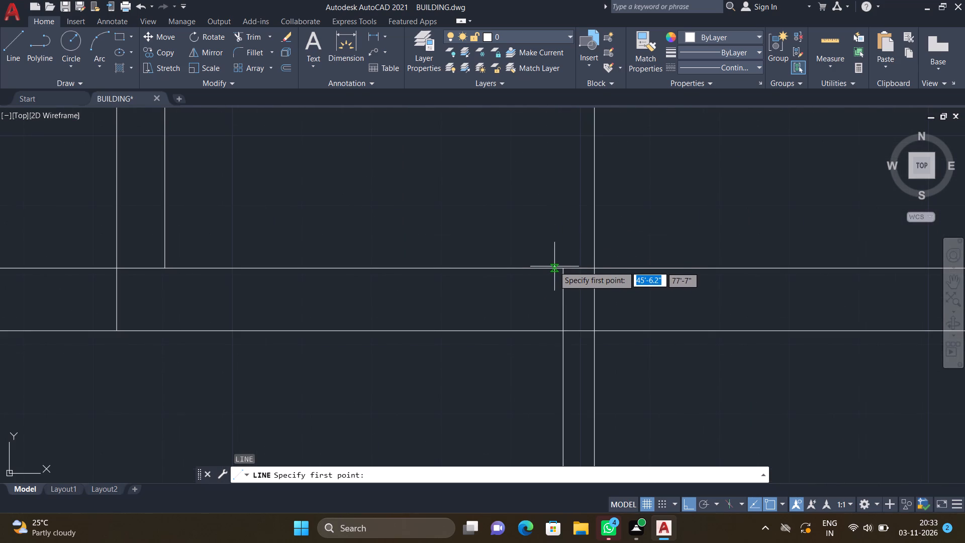
left_click(556, 265)
scroll(568, 176, "down", 3)
scroll(577, 125, "down", 1)
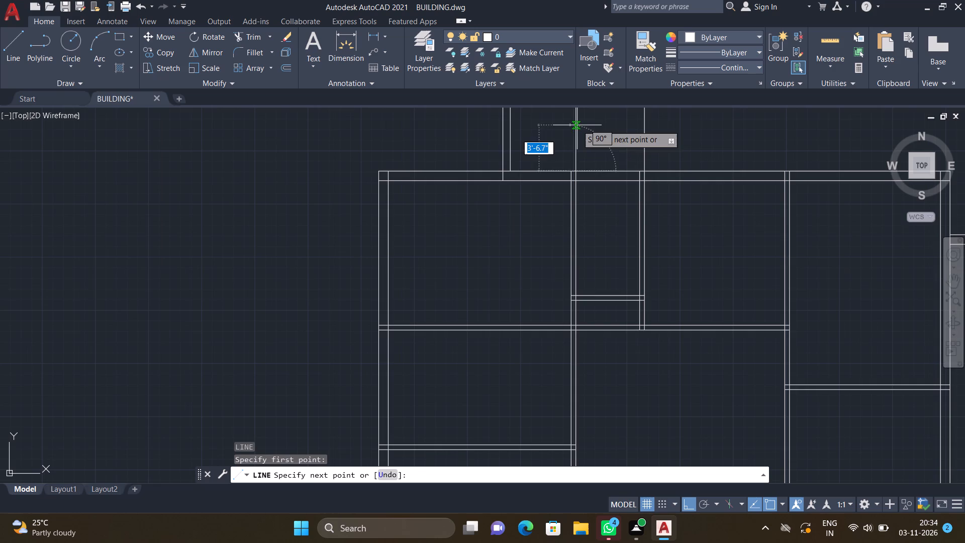
scroll(554, 105, "down", 2)
scroll(554, 105, "up", 2)
scroll(556, 111, "down", 2)
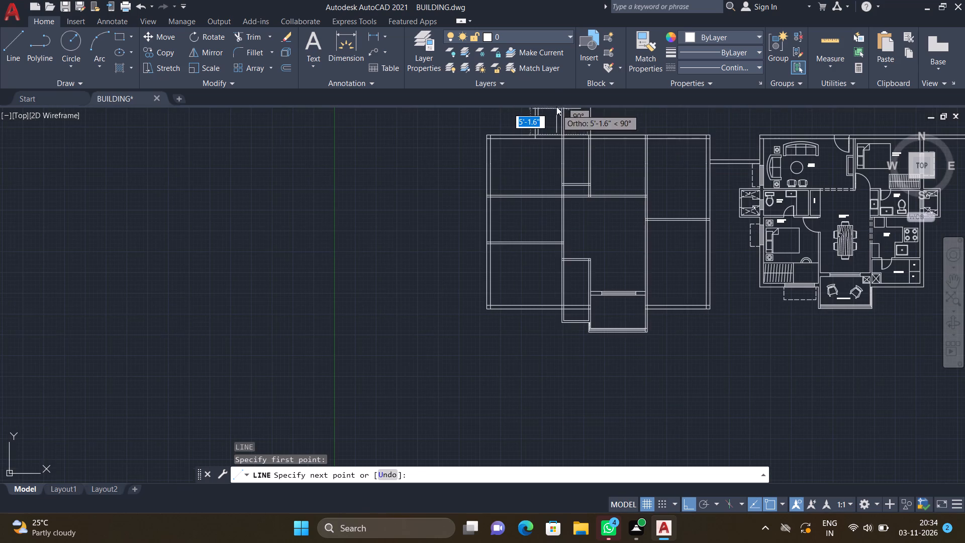
scroll(559, 95, "down", 4)
scroll(538, 126, "up", 3)
scroll(550, 84, "up", 5)
scroll(487, 243, "down", 2)
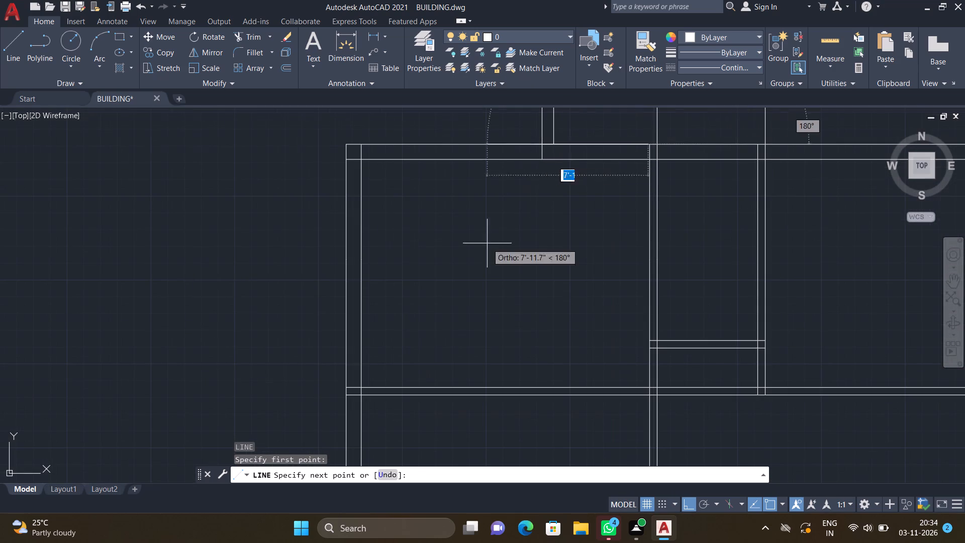
scroll(487, 243, "down", 2)
scroll(552, 187, "up", 2)
scroll(450, 245, "up", 3)
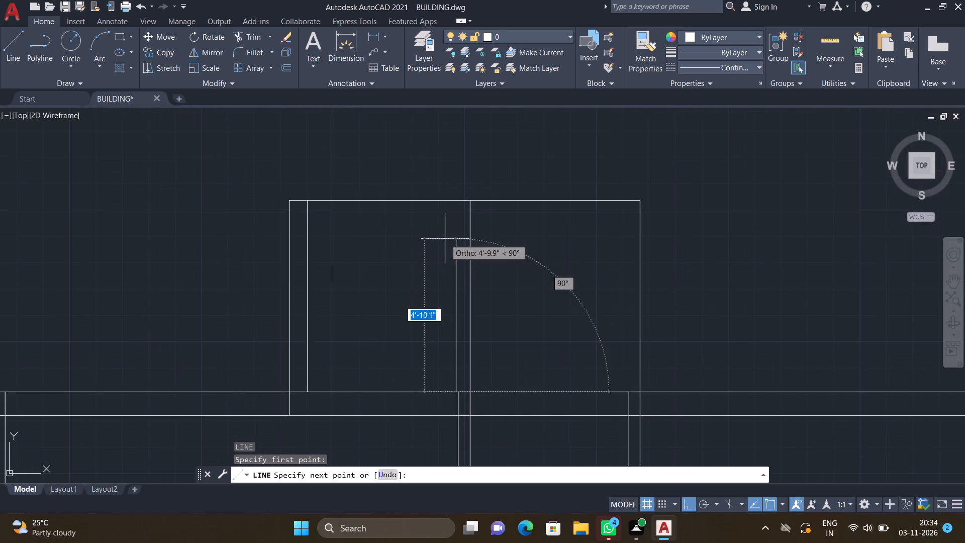
left_click(454, 200)
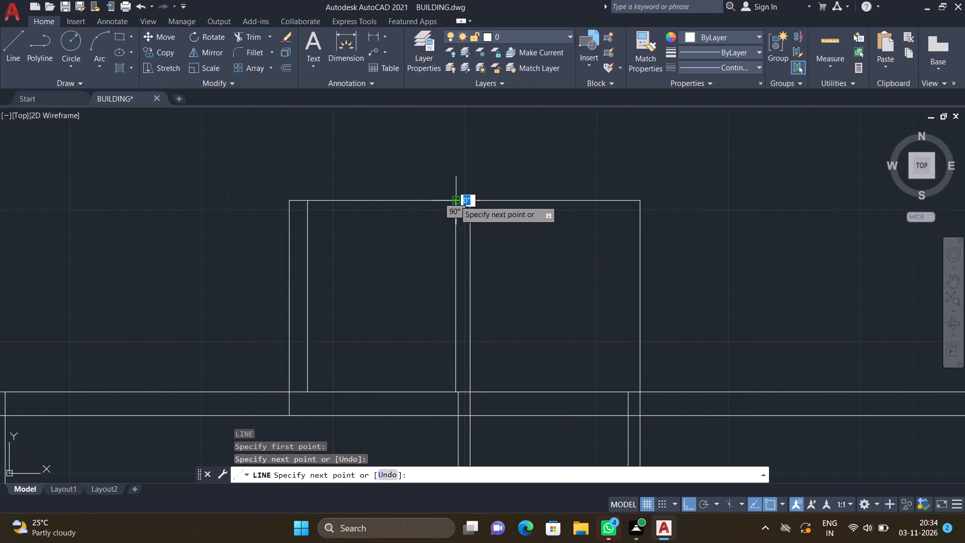
key("Return")
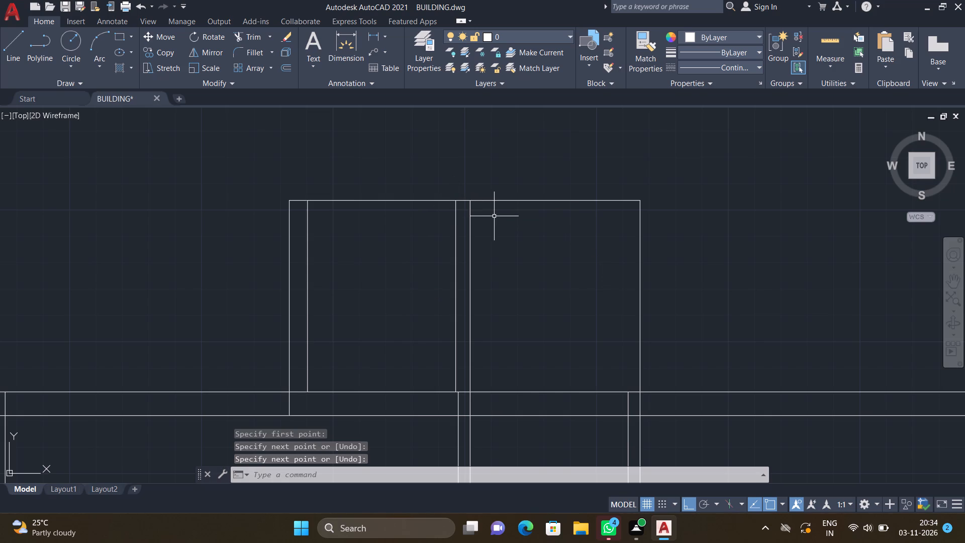
Draw the inner faces of the bay's eastern compartment: about 4'8" east from the dividing wall, and about 5'4" south to the main wall.
key("l")
key("Return")
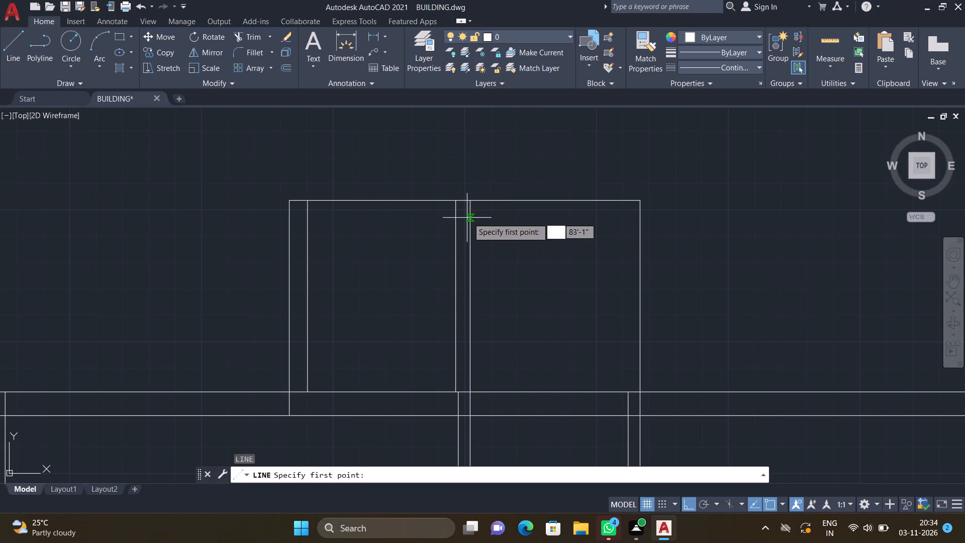
left_click_drag(472, 221, 477, 221)
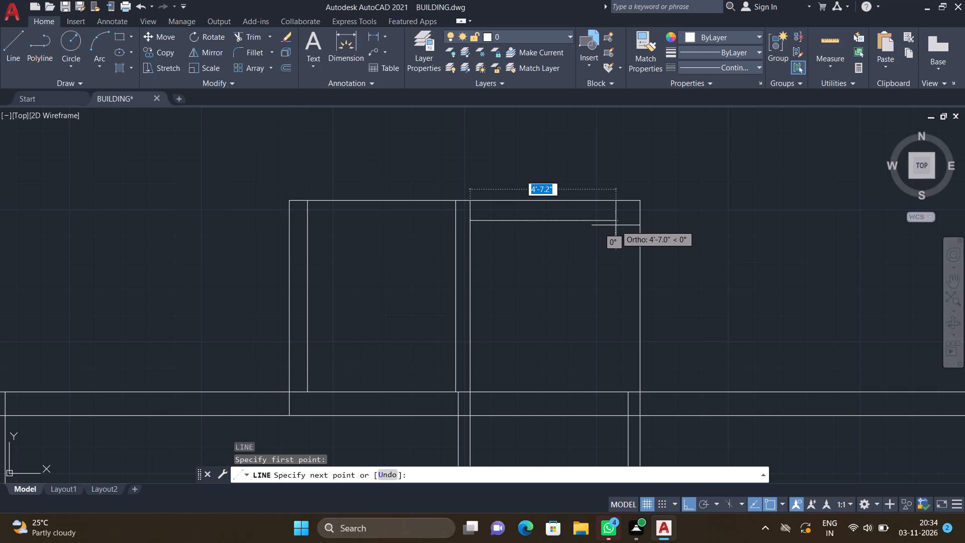
left_click(619, 225)
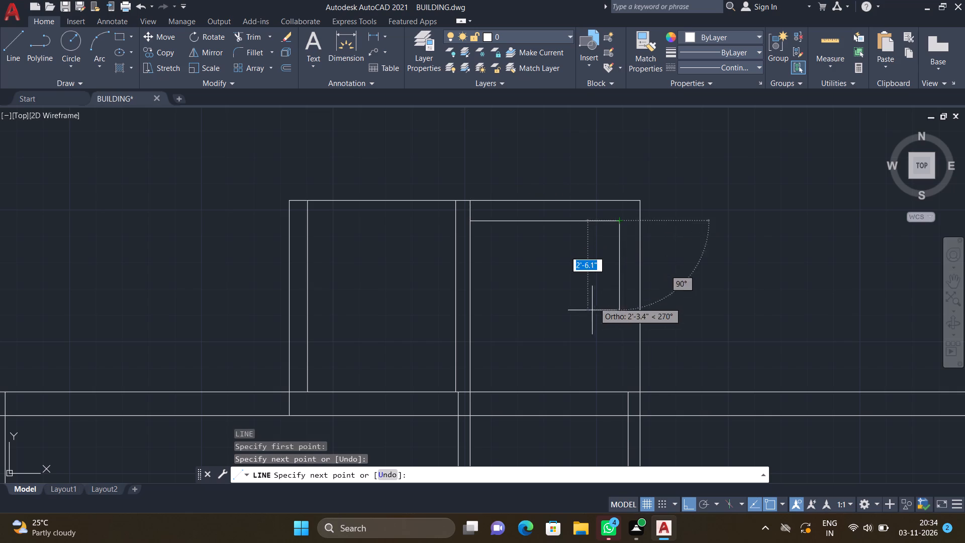
scroll(622, 387, "up", 2)
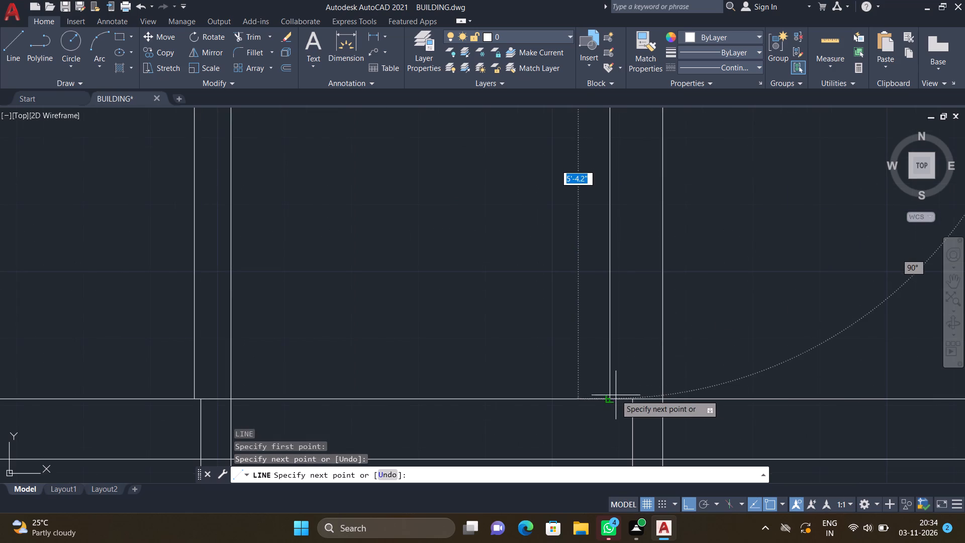
left_click(611, 399)
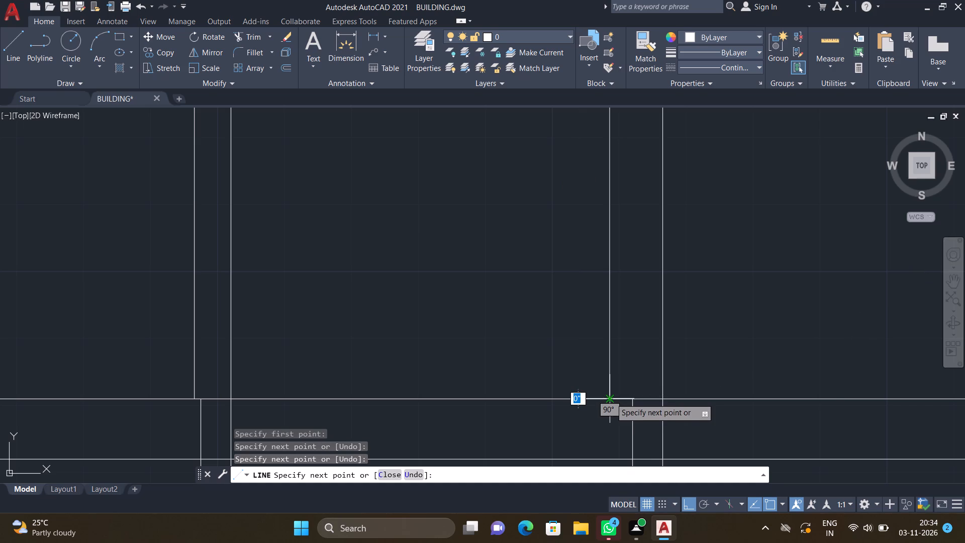
key("Return")
scroll(603, 382, "down", 4)
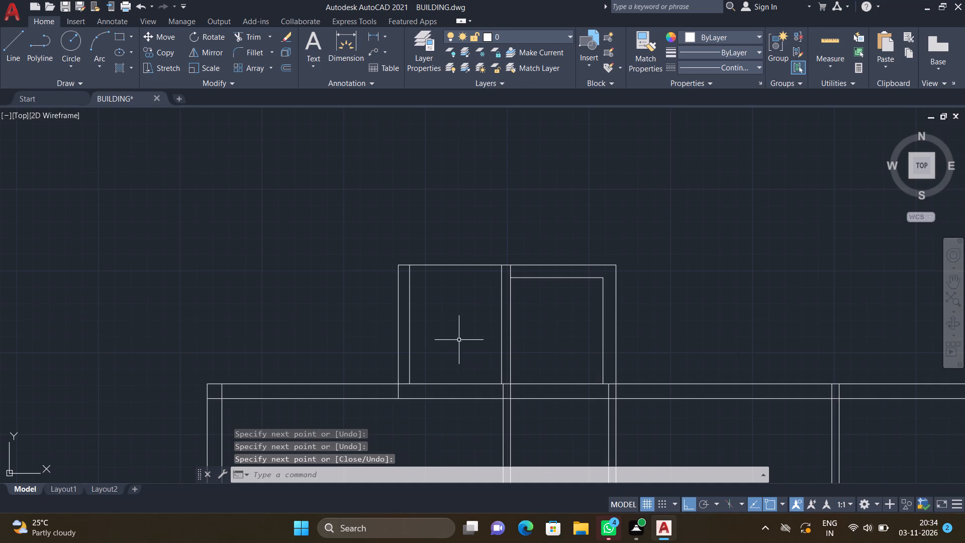
Draw a stepped line in the eastern compartment from the main wall: about 1'9" north, 1'1" east, and north to the inner north face.
key("l")
key("Return")
scroll(529, 390, "up", 2)
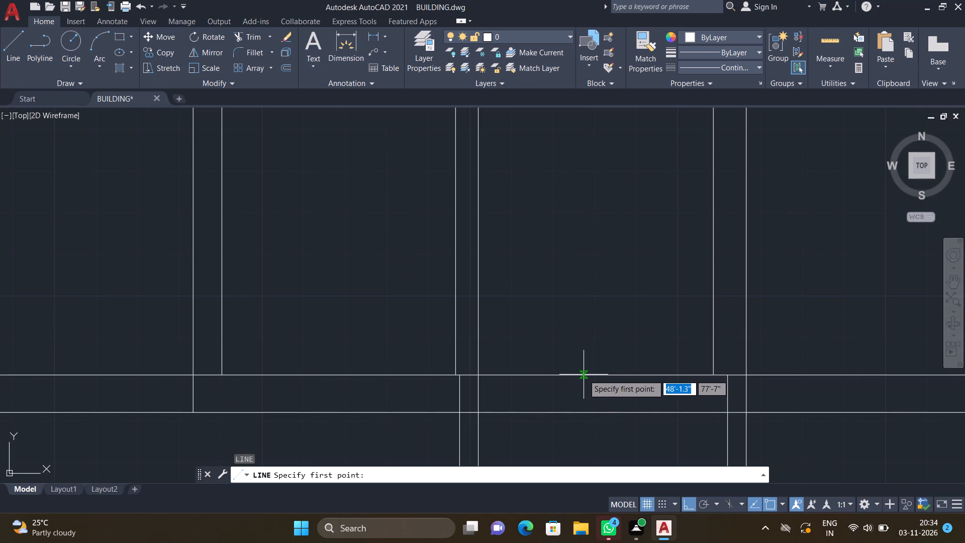
left_click(584, 375)
scroll(599, 317, "down", 2)
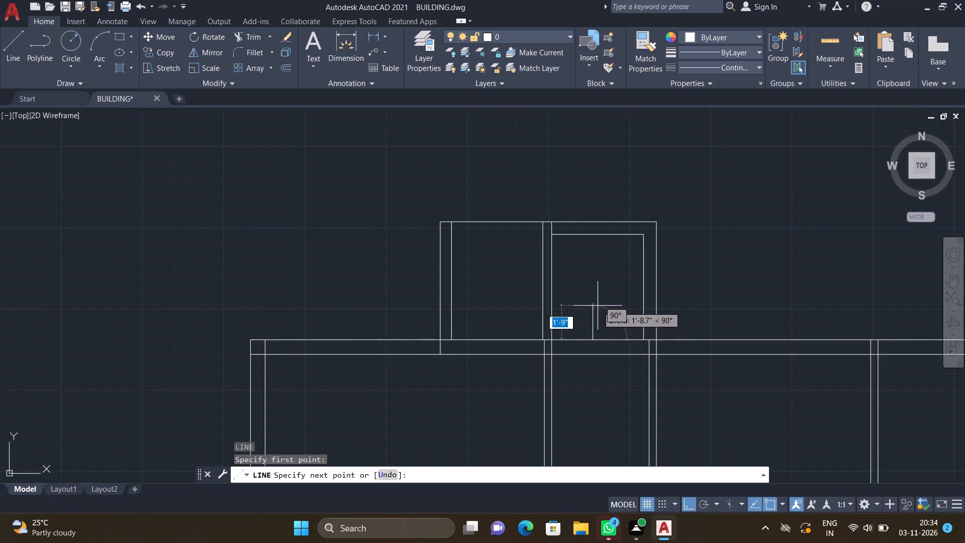
scroll(596, 306, "up", 1)
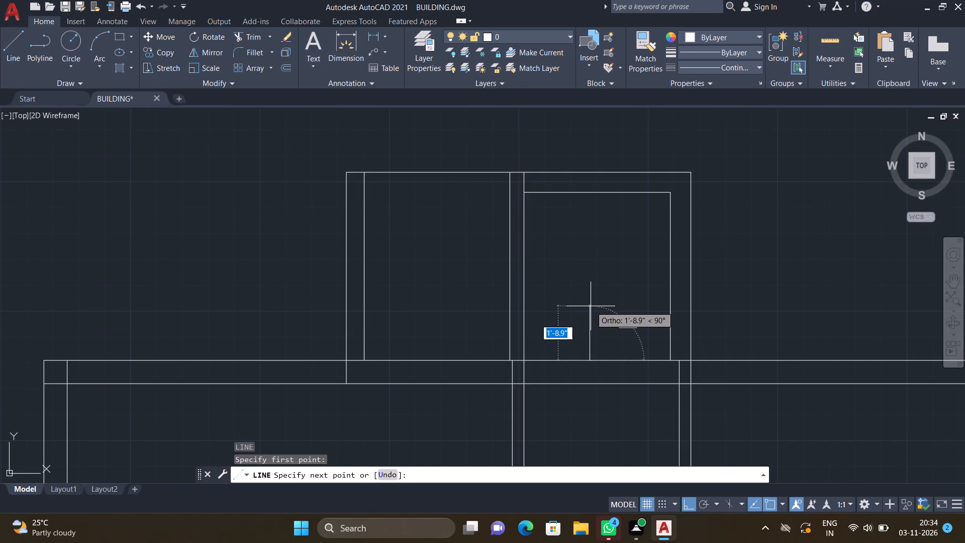
left_click(591, 306)
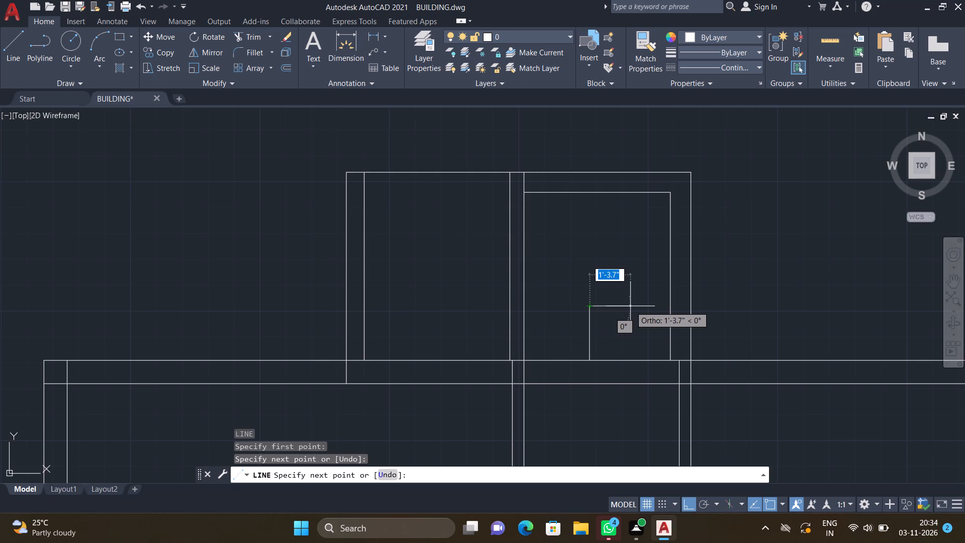
left_click(624, 303)
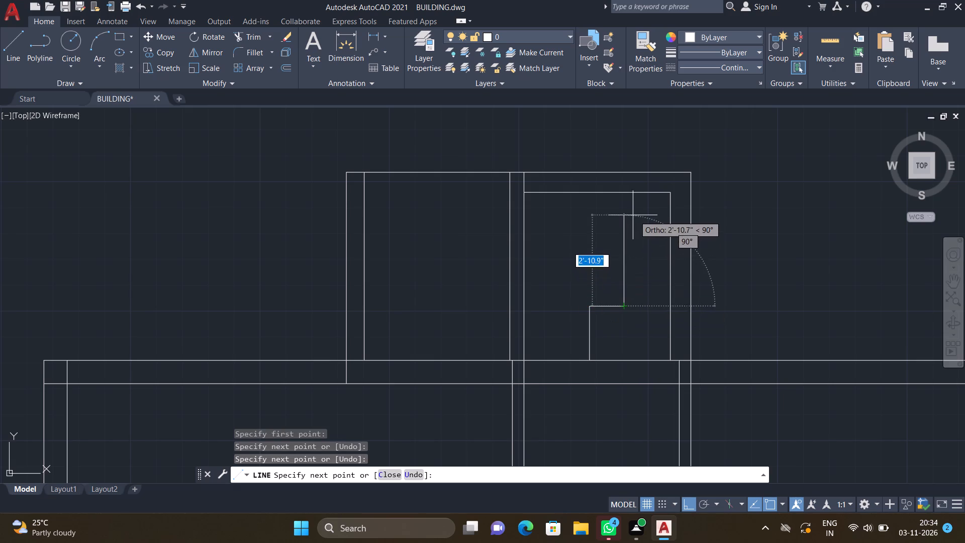
scroll(622, 201, "up", 1)
left_click(623, 189)
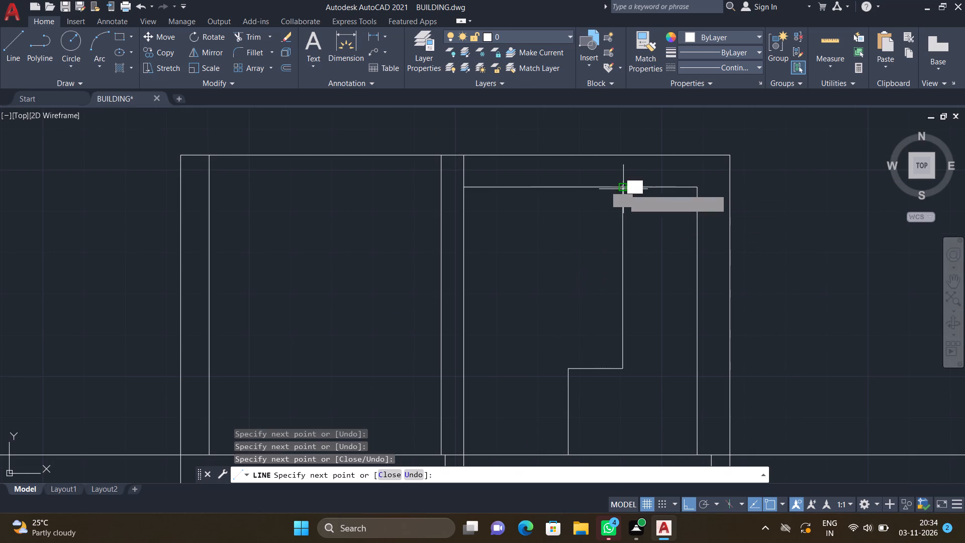
key("Return")
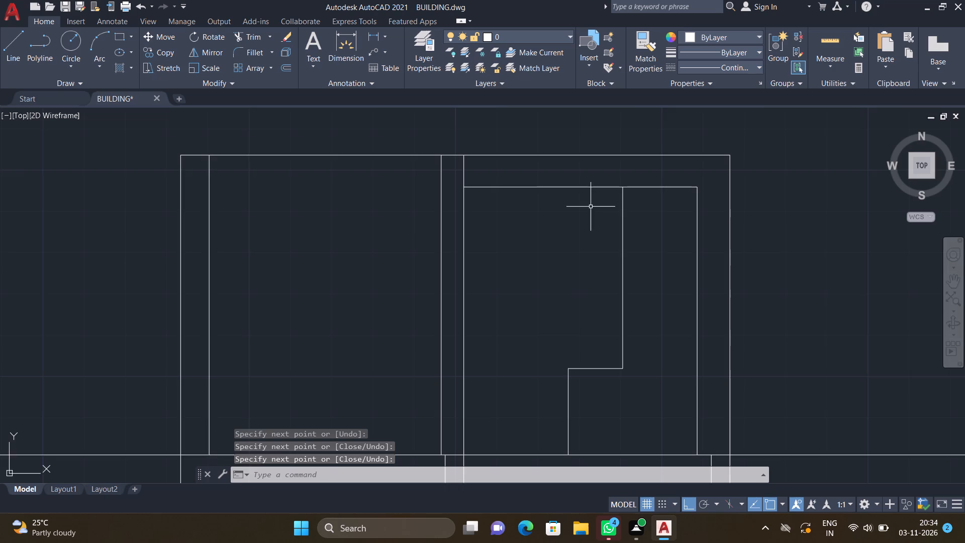
Draw the inner line of the western compartment's north wall, about 4'8" east from its west wall to the dividing wall.
scroll(591, 207, "down", 2)
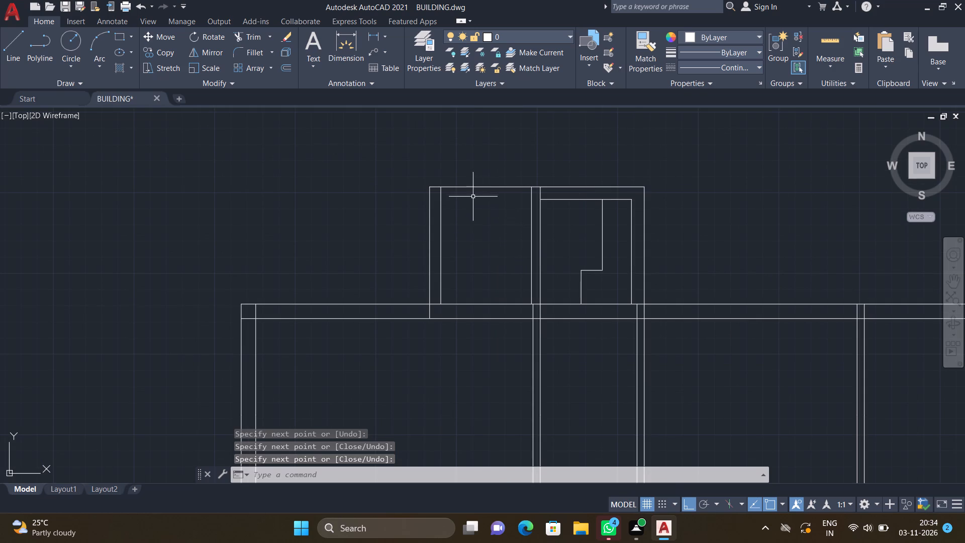
scroll(469, 188, "up", 2)
key("l")
key("Return")
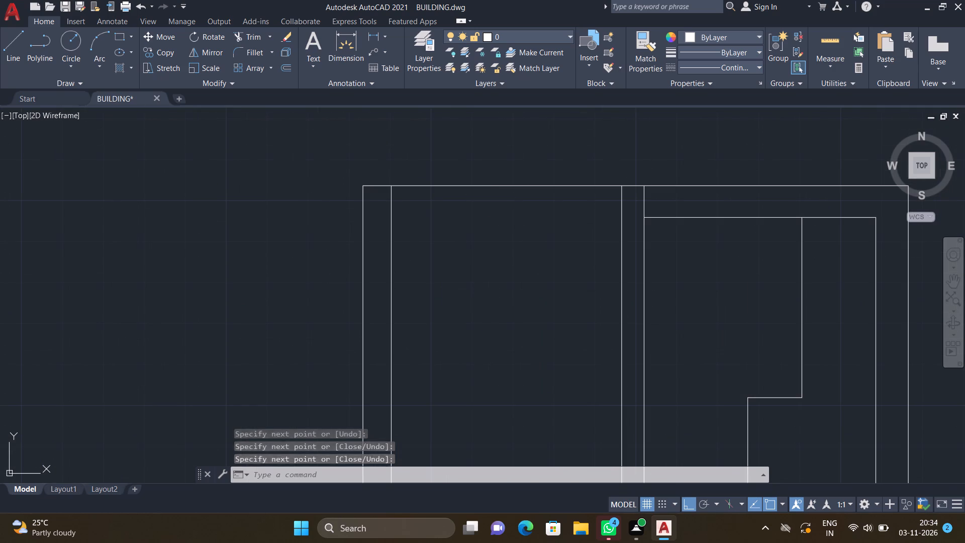
left_click(393, 200)
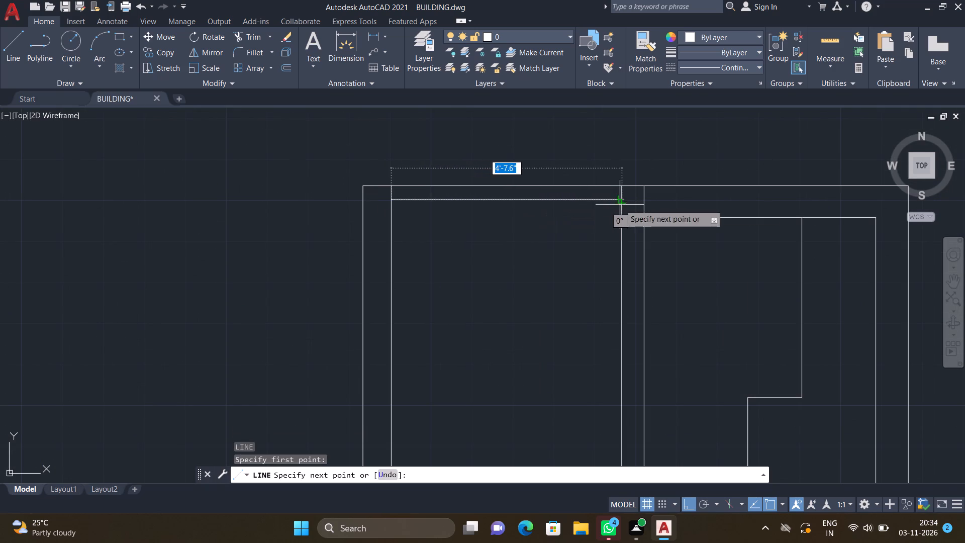
left_click(624, 198)
key("Return")
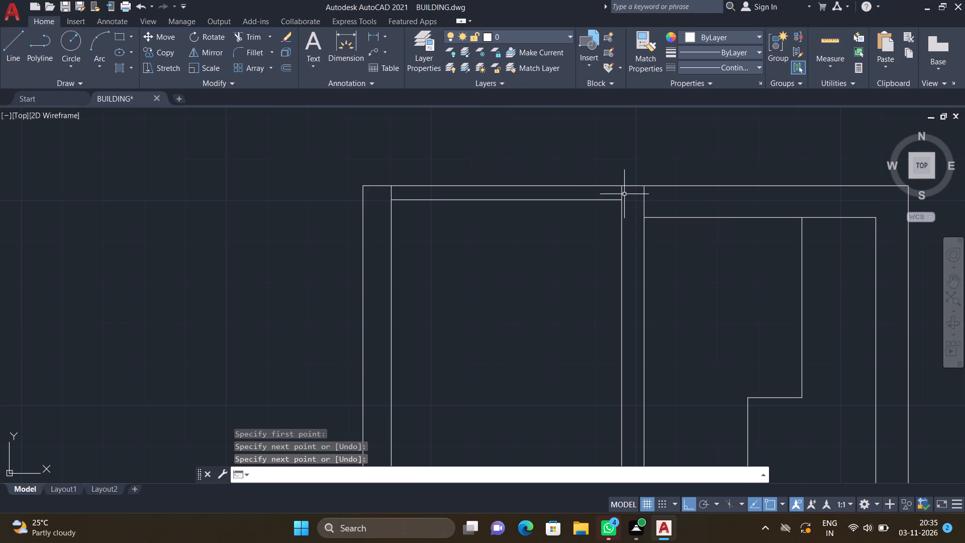
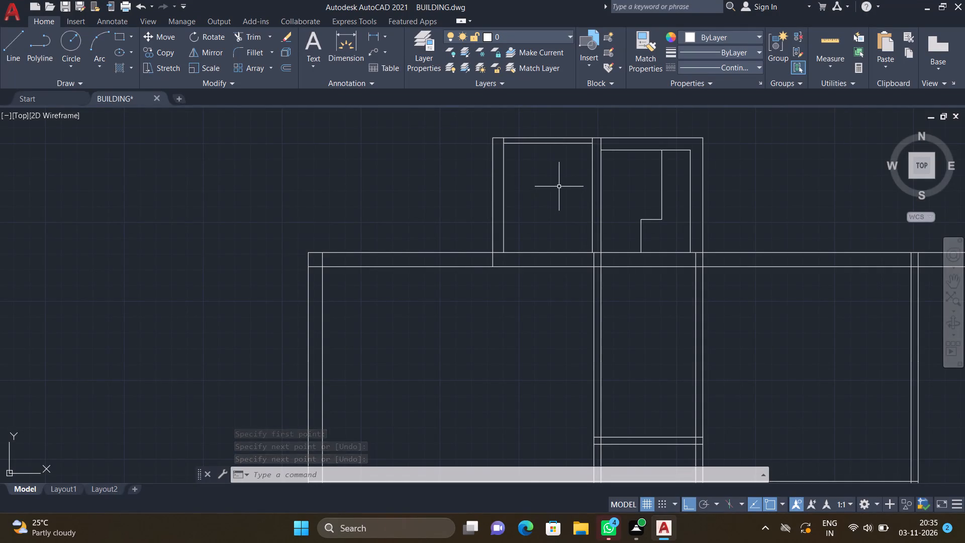
Draw the three-sided outer outline of a projection off the plan's west wall, about 9'-9" long, between the middle room's two cross walls.
scroll(559, 187, "down", 2)
scroll(556, 244, "down", 2)
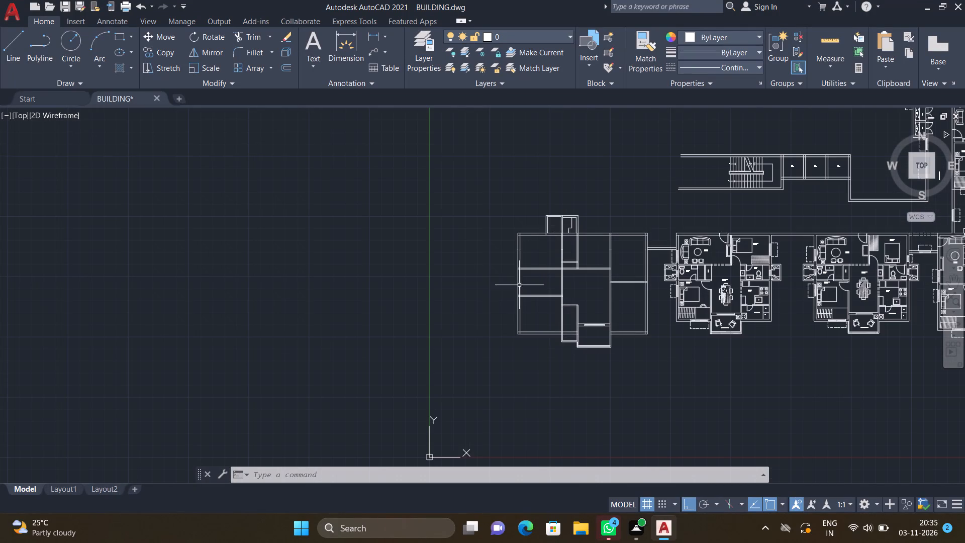
scroll(517, 266, "up", 2)
key("l")
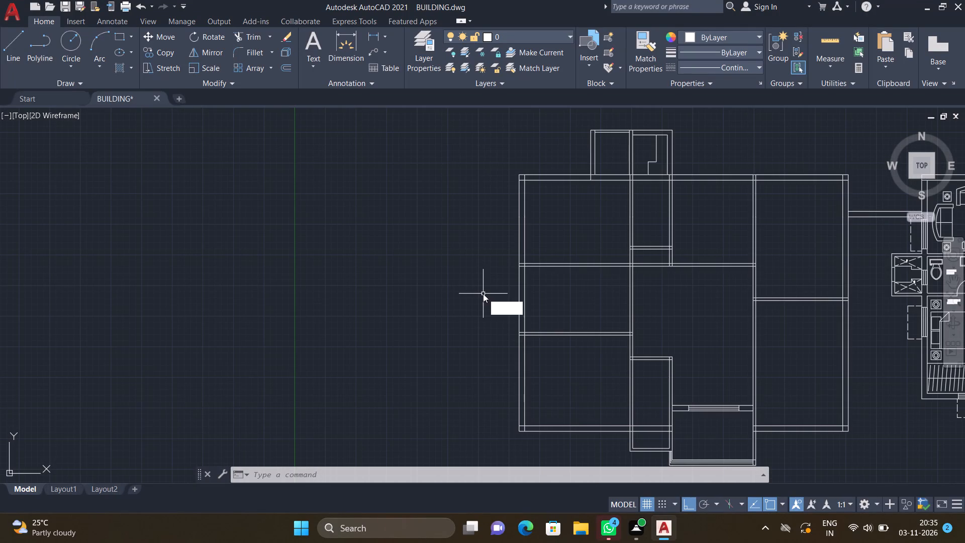
key("Return")
scroll(511, 324, "up", 2)
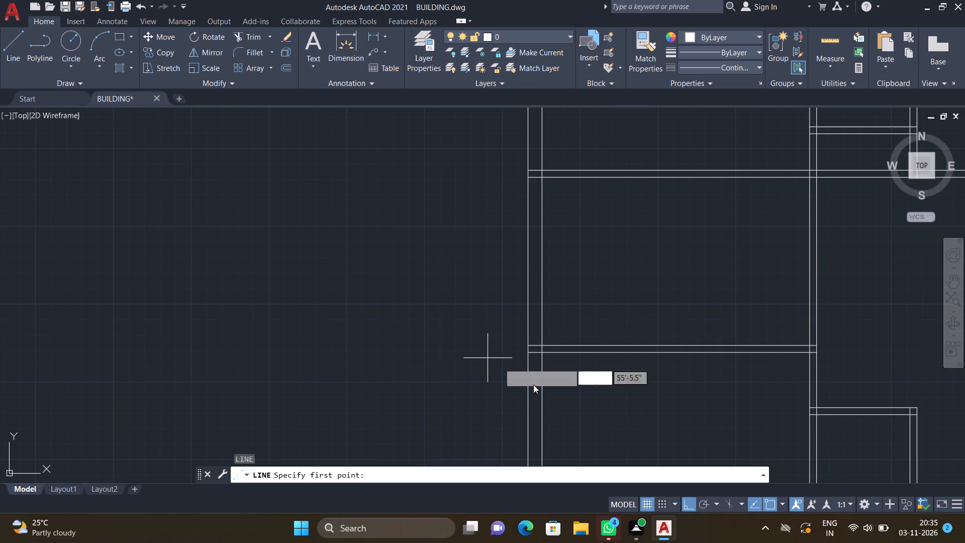
scroll(546, 375, "up", 1)
left_click(515, 338)
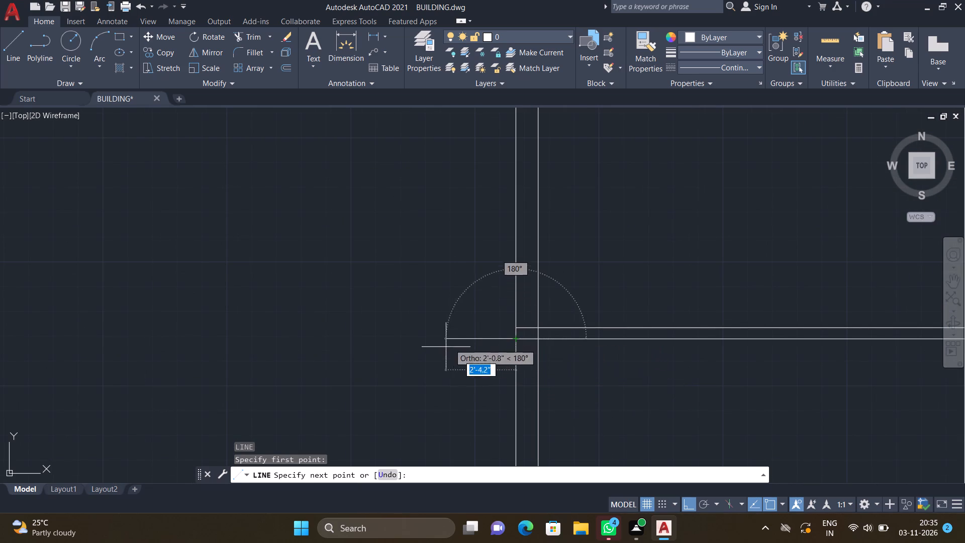
scroll(439, 348, "down", 3)
scroll(409, 349, "up", 2)
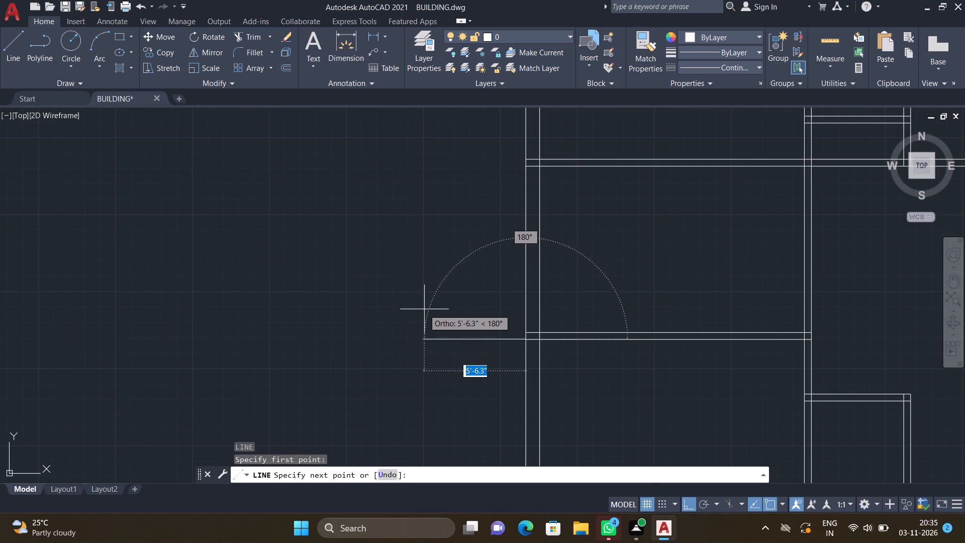
left_click(434, 332)
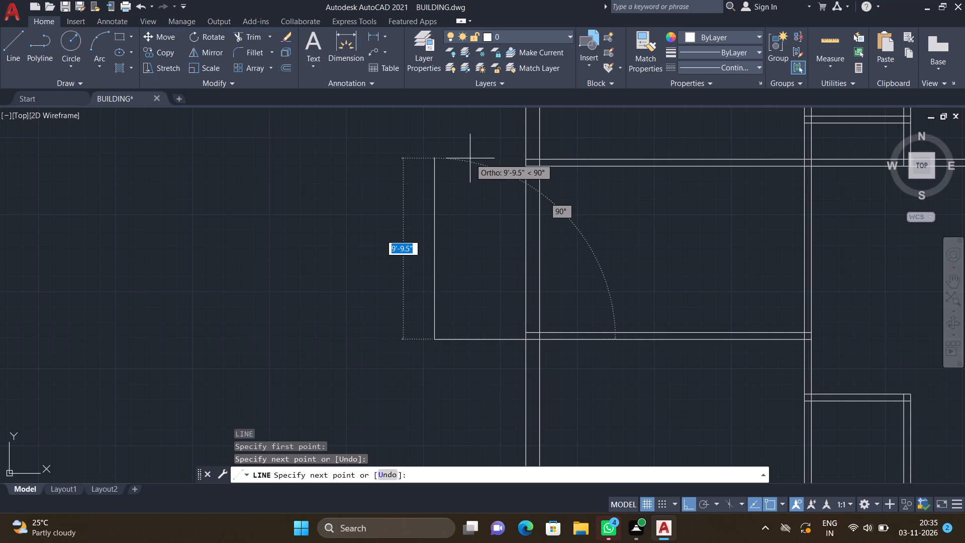
scroll(470, 158, "up", 1)
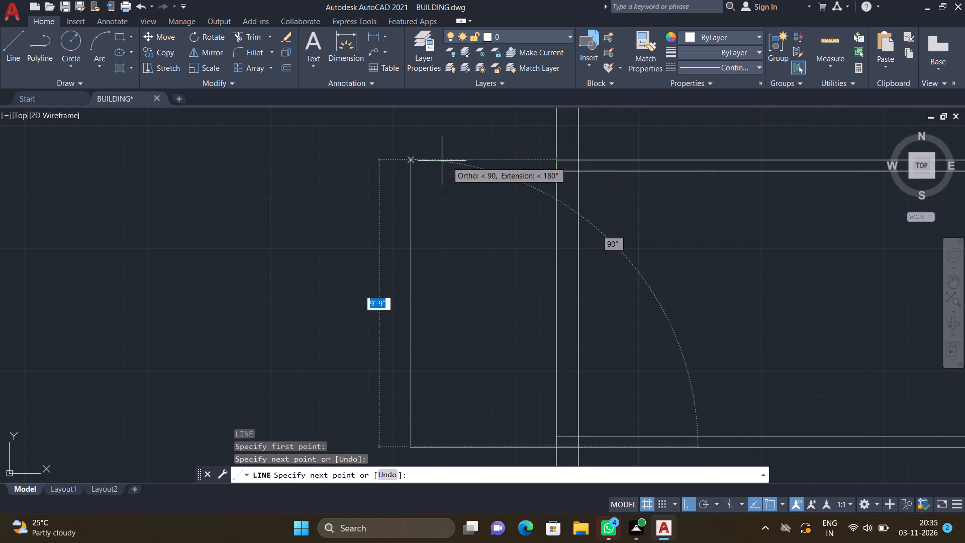
left_click(414, 158)
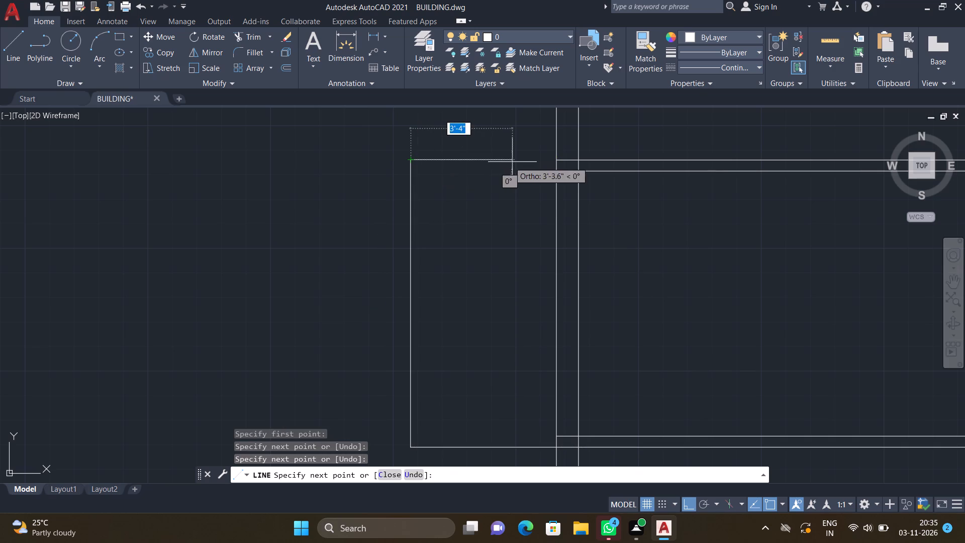
left_click(556, 161)
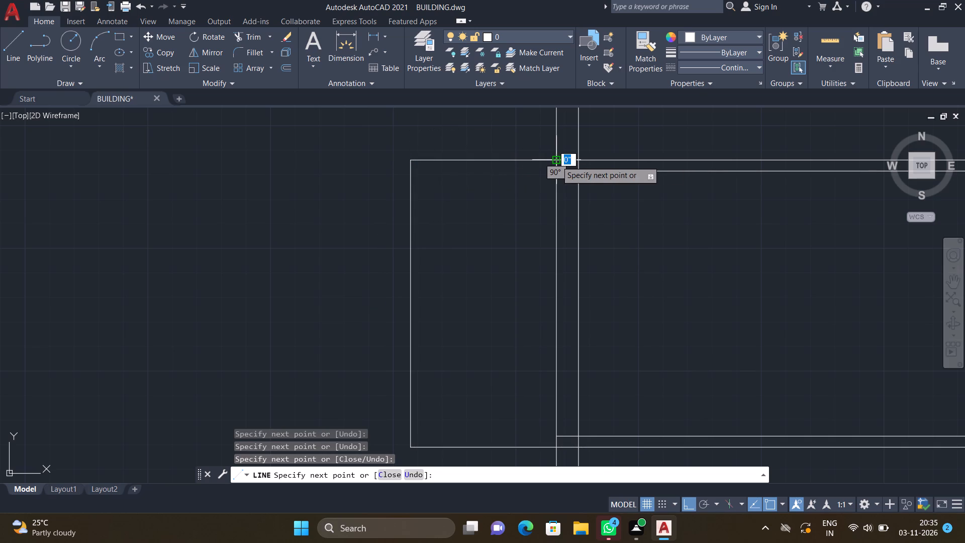
key("Return")
Draw the projection's inner wall outline inside the outer one, about 4'-6" by 9'-0", ending at the west wall.
key("l")
key("Return")
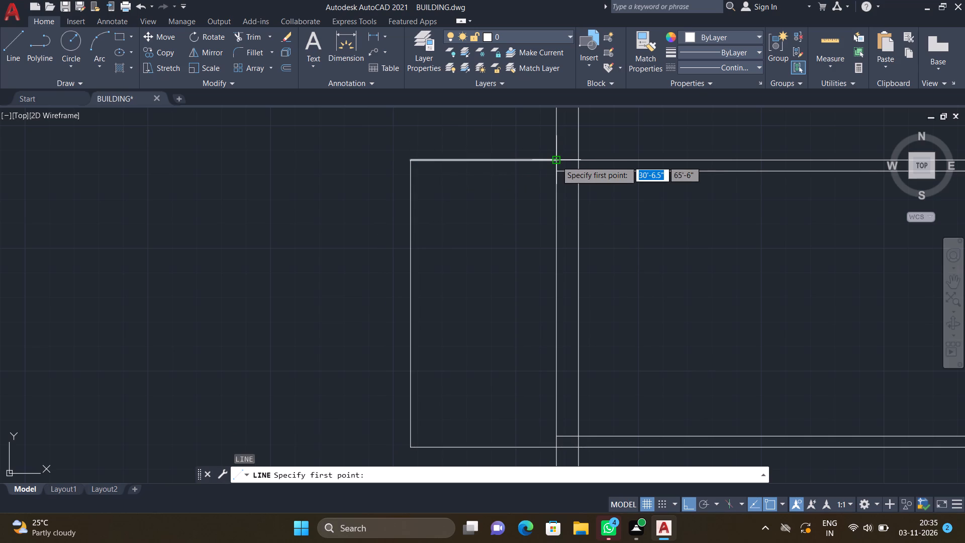
scroll(549, 183, "up", 1)
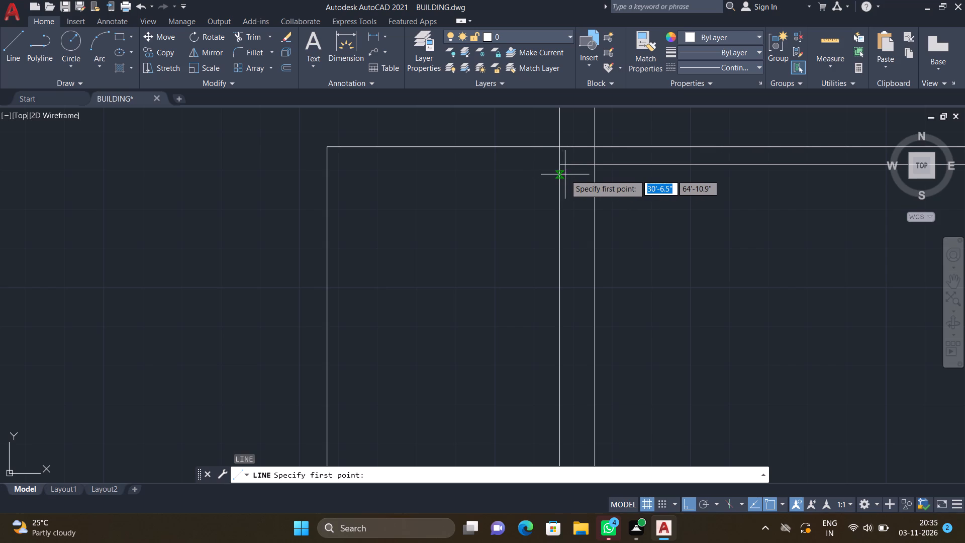
left_click(558, 165)
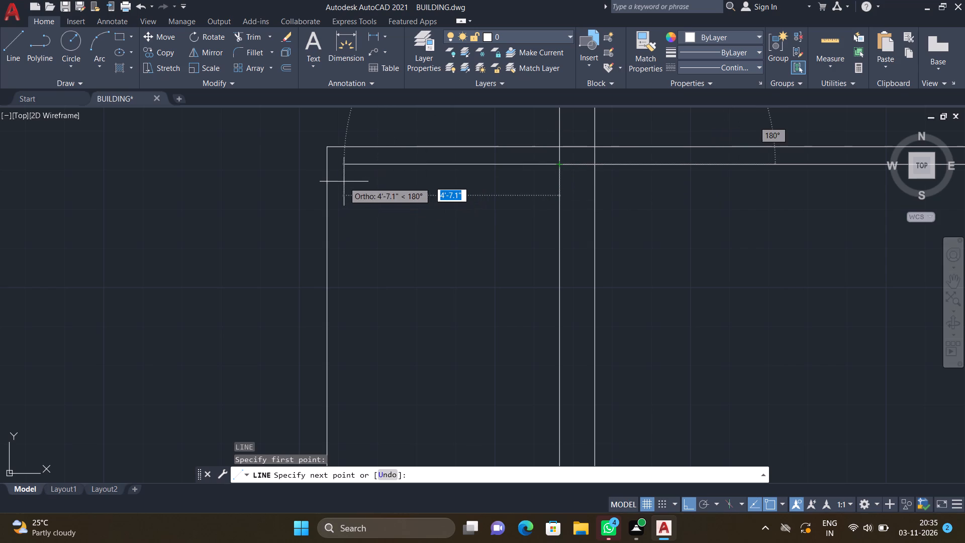
scroll(359, 178, "up", 1)
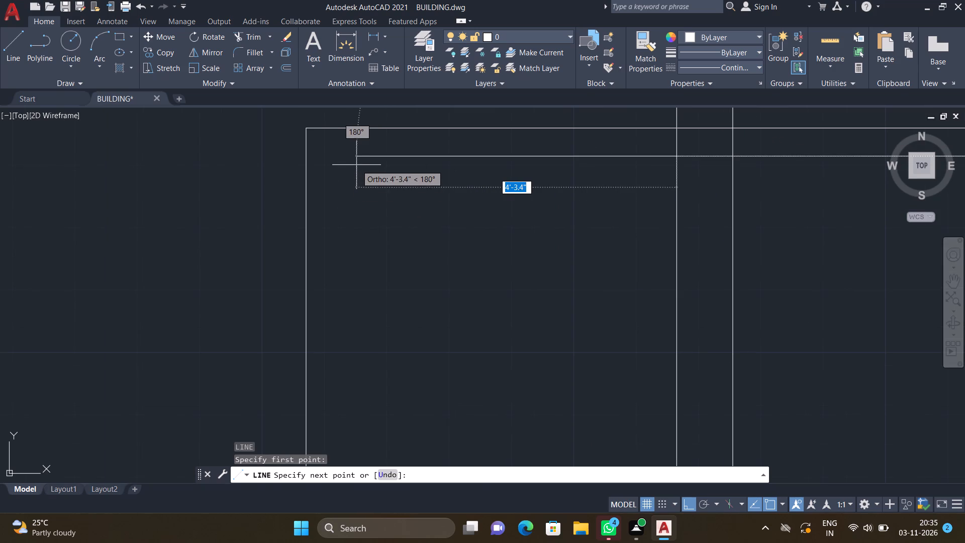
left_click(338, 153)
scroll(335, 245, "down", 2)
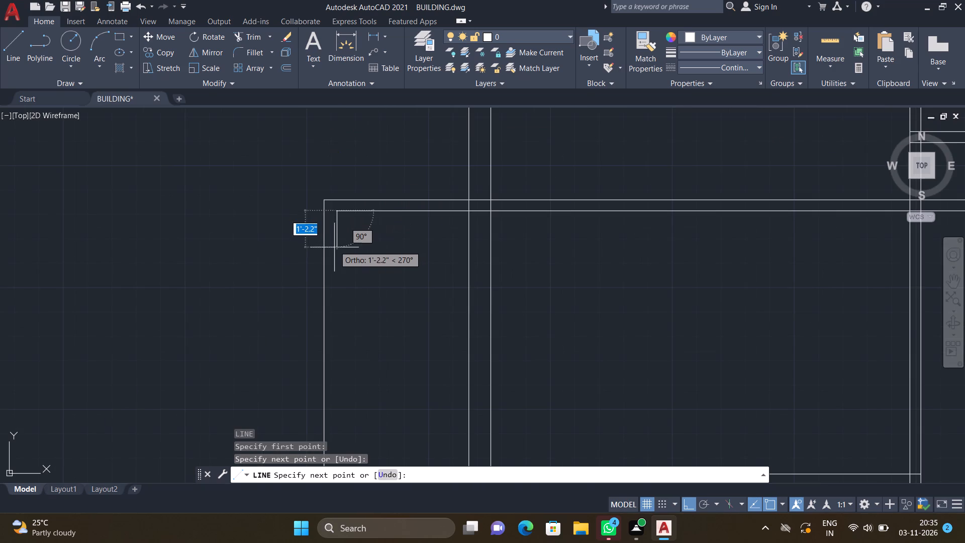
scroll(336, 255, "down", 3)
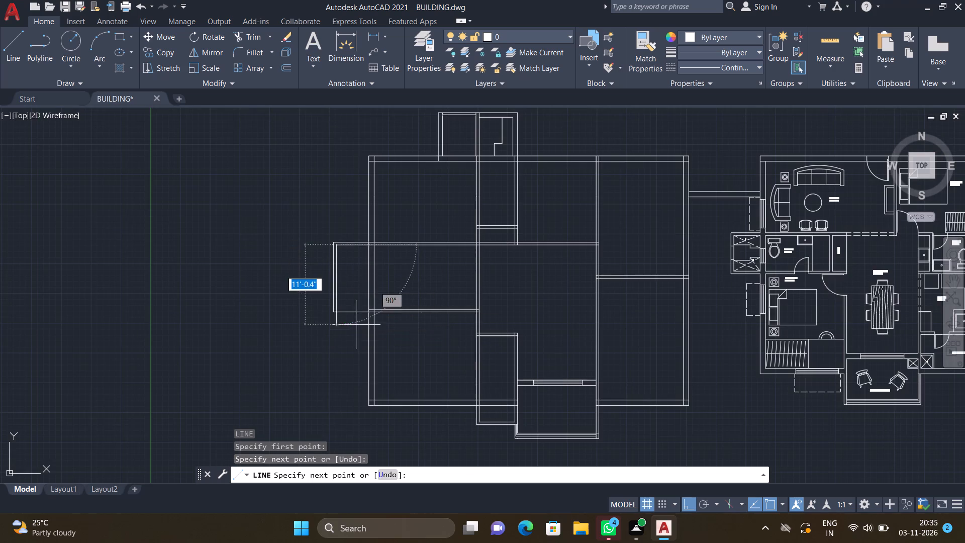
scroll(343, 298, "up", 2)
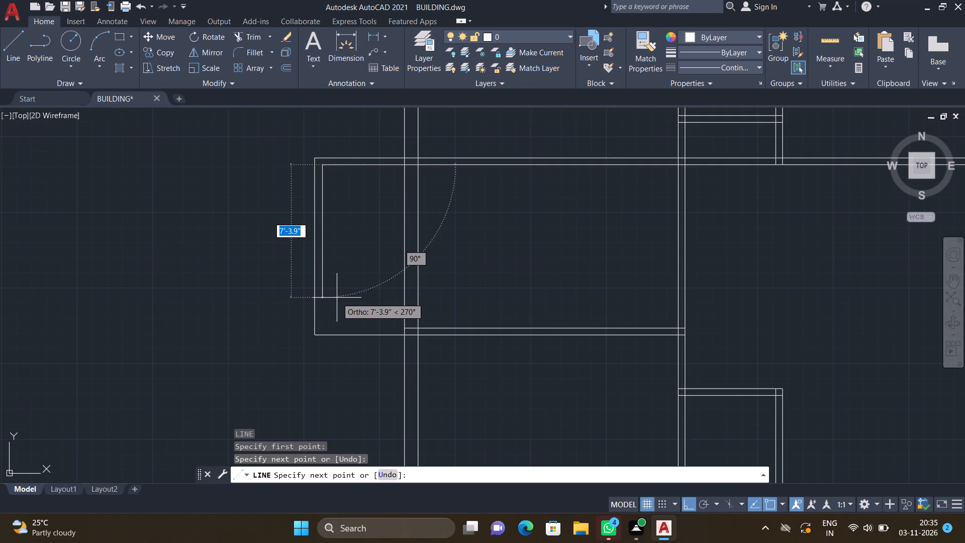
scroll(318, 311, "up", 1)
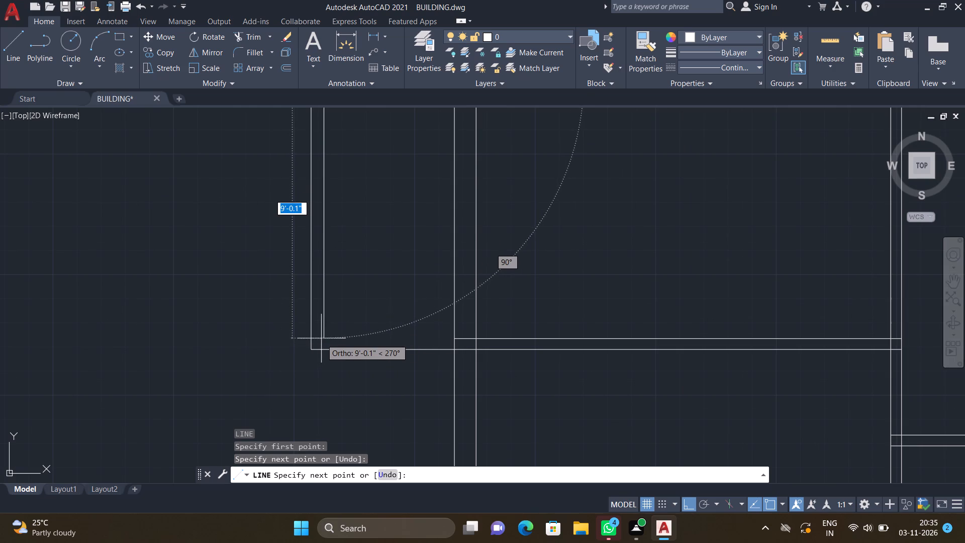
scroll(322, 337, "up", 2)
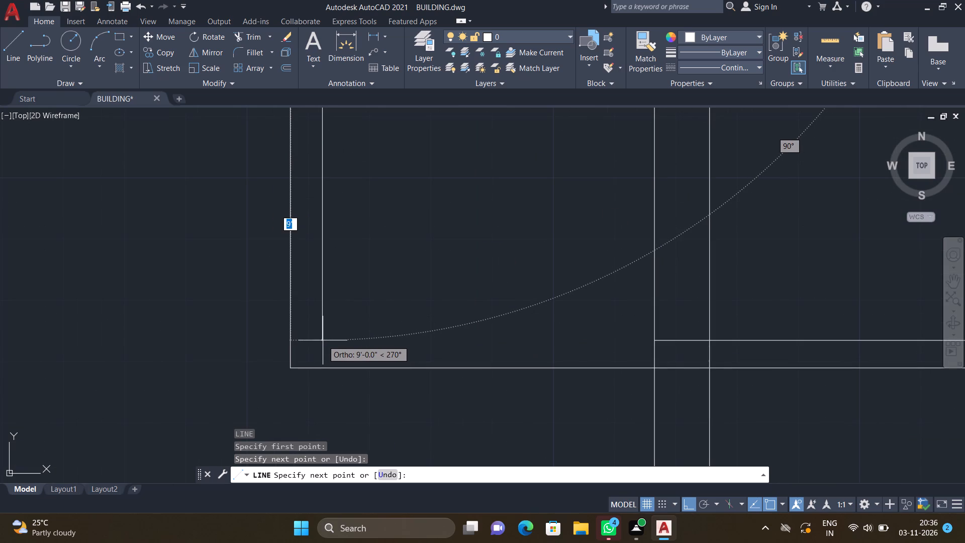
left_click(324, 336)
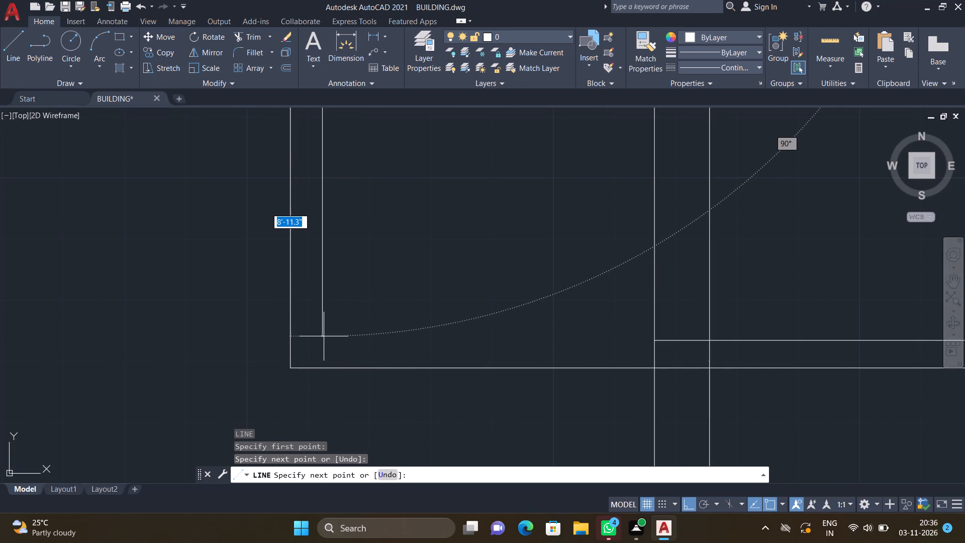
left_click(657, 333)
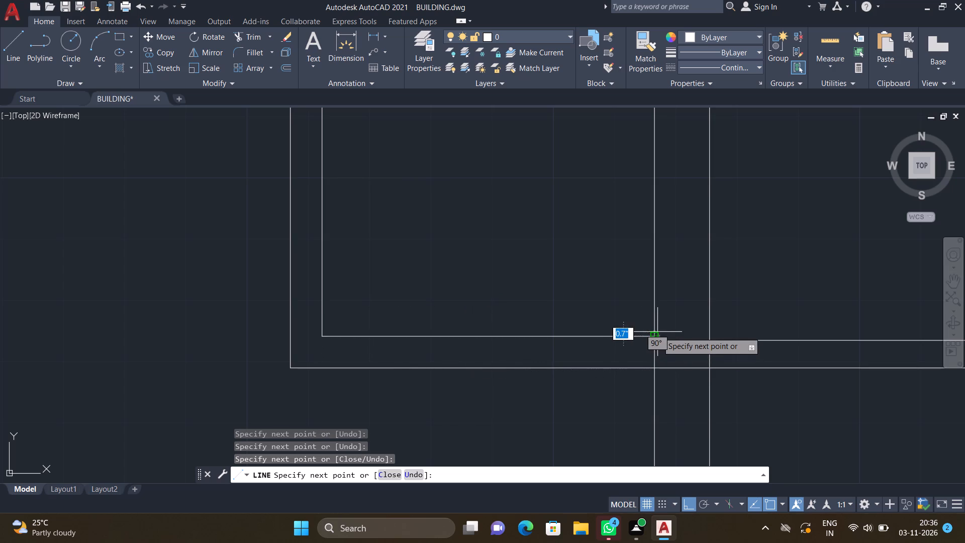
key("Return")
Draw a narrow three-sided strip about 1'-4" deep outside the projection's west wall, ending at its southwest corner.
scroll(642, 332, "down", 3)
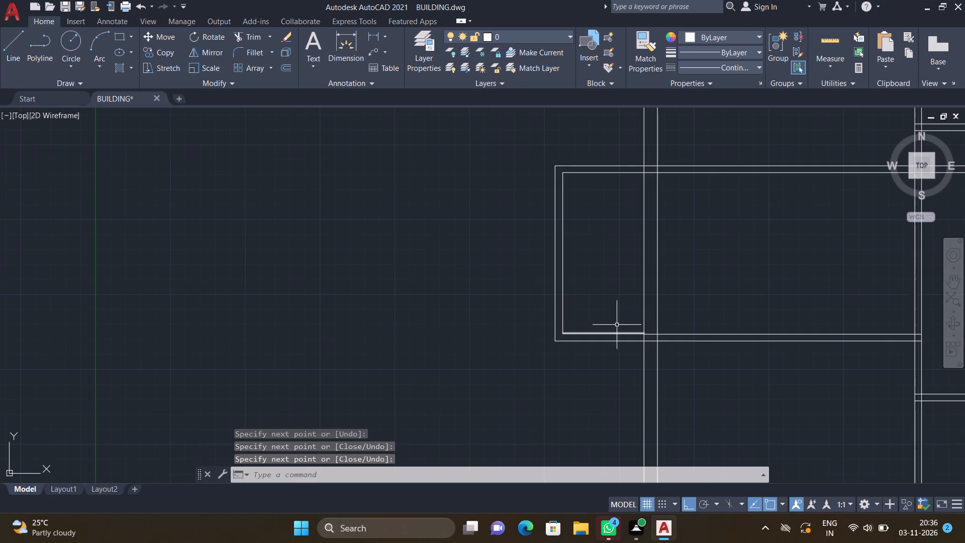
key("l")
key("Return")
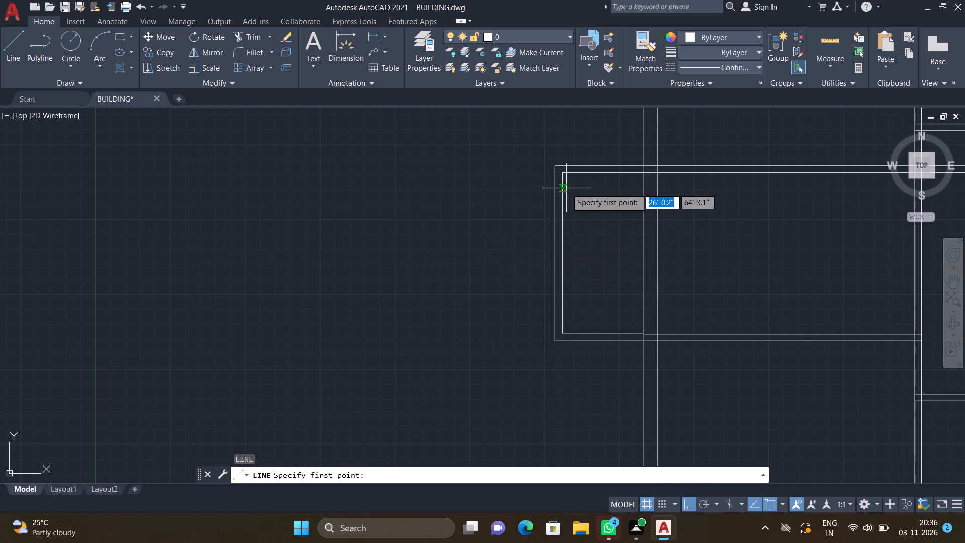
scroll(567, 185, "up", 1)
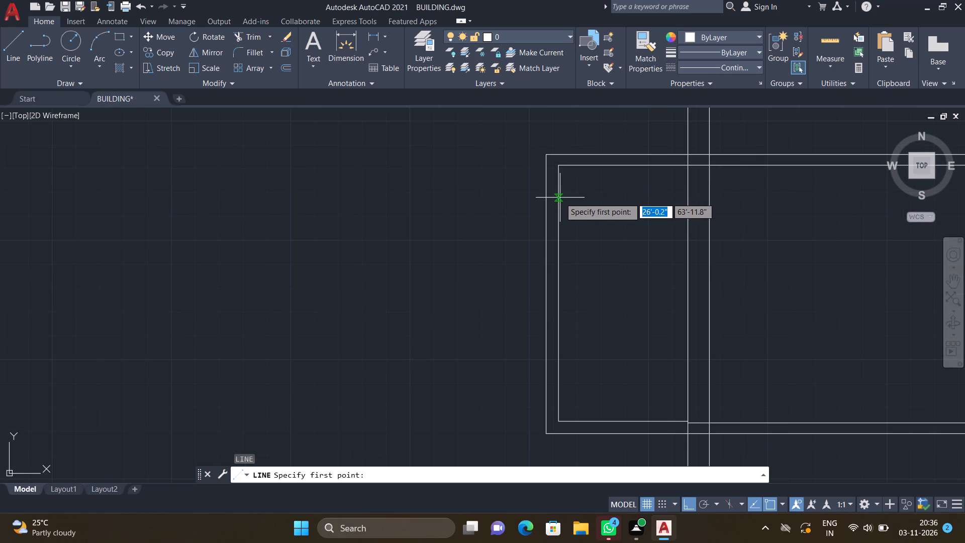
scroll(581, 171, "up", 1)
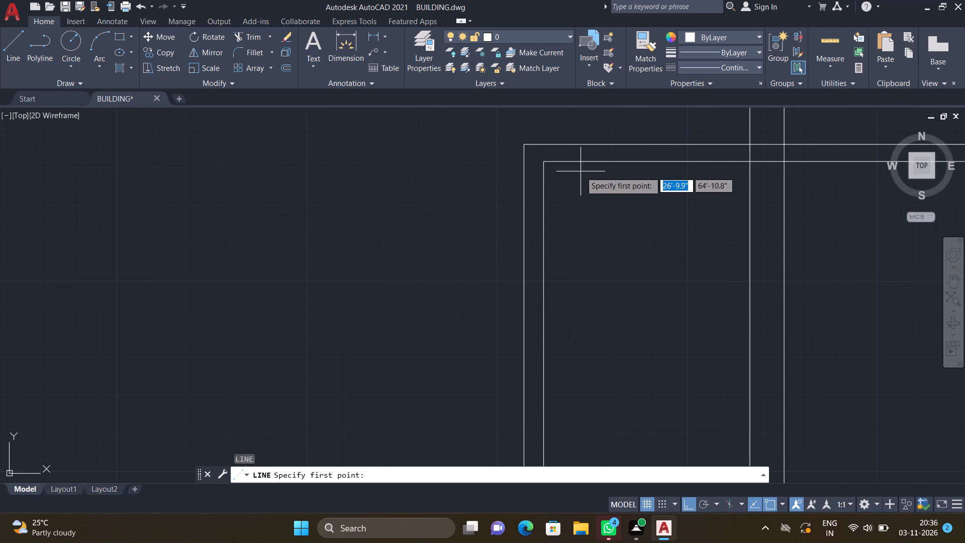
scroll(581, 171, "up", 1)
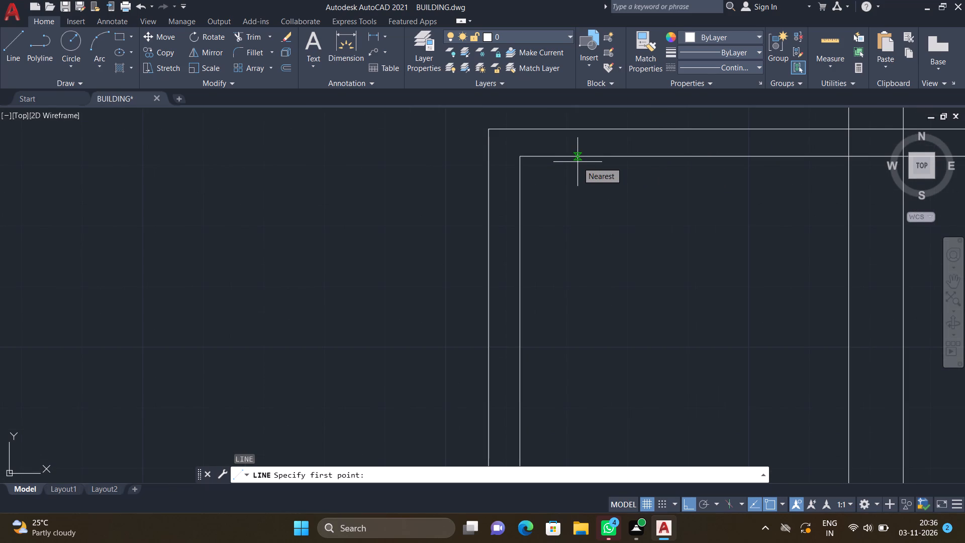
scroll(566, 158, "down", 3)
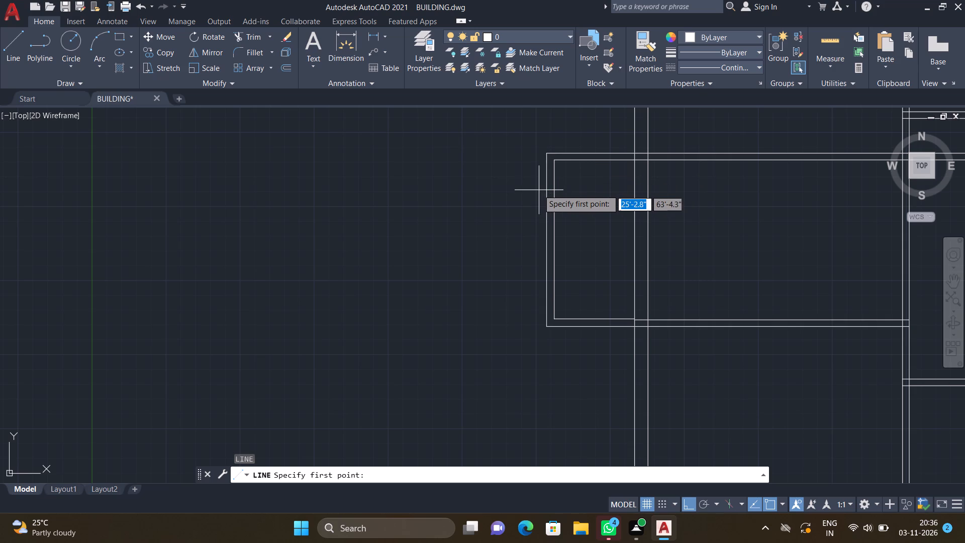
scroll(538, 188, "up", 1)
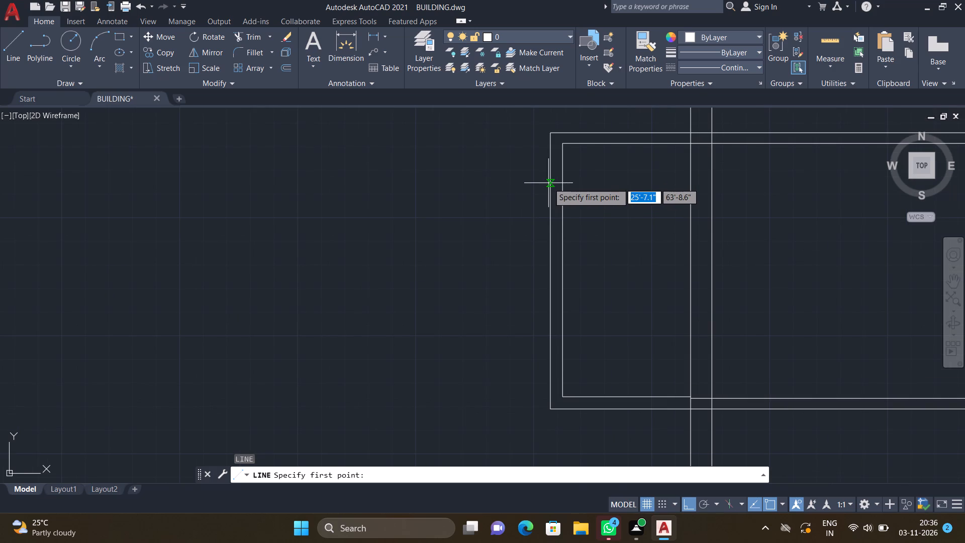
left_click(550, 184)
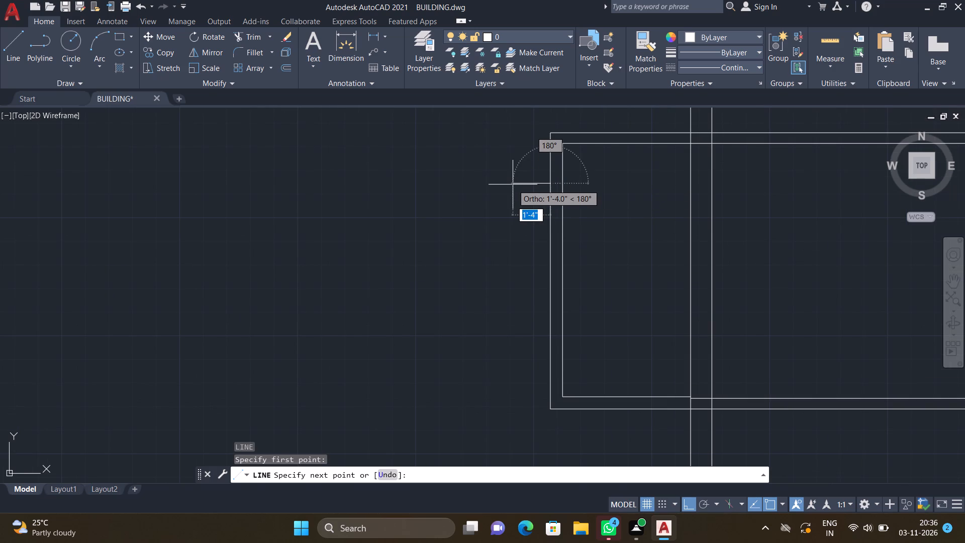
left_click(513, 184)
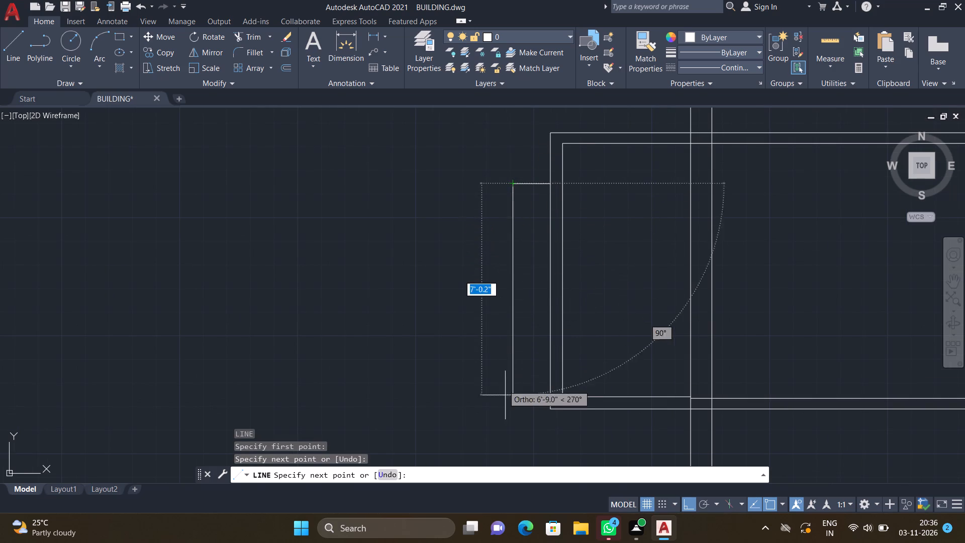
scroll(514, 416, "up", 2)
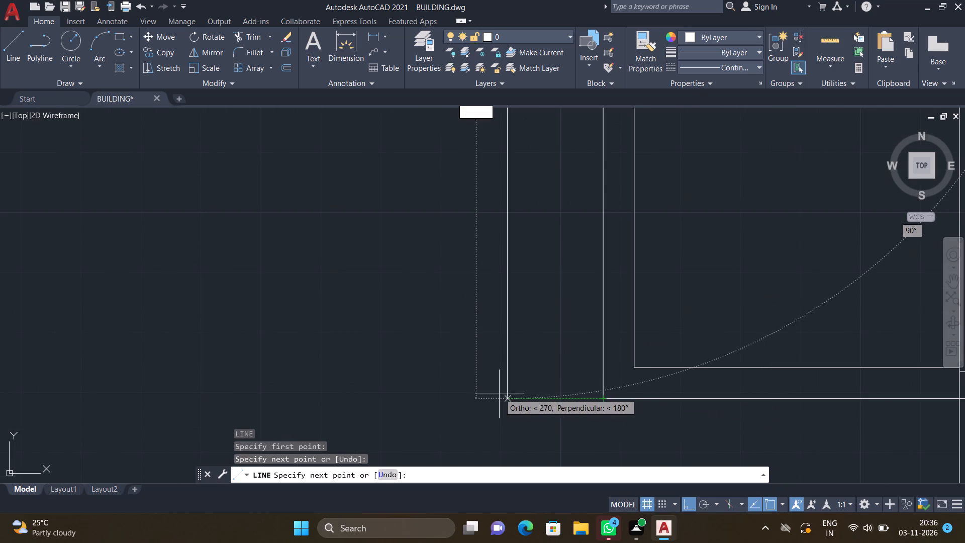
left_click(507, 399)
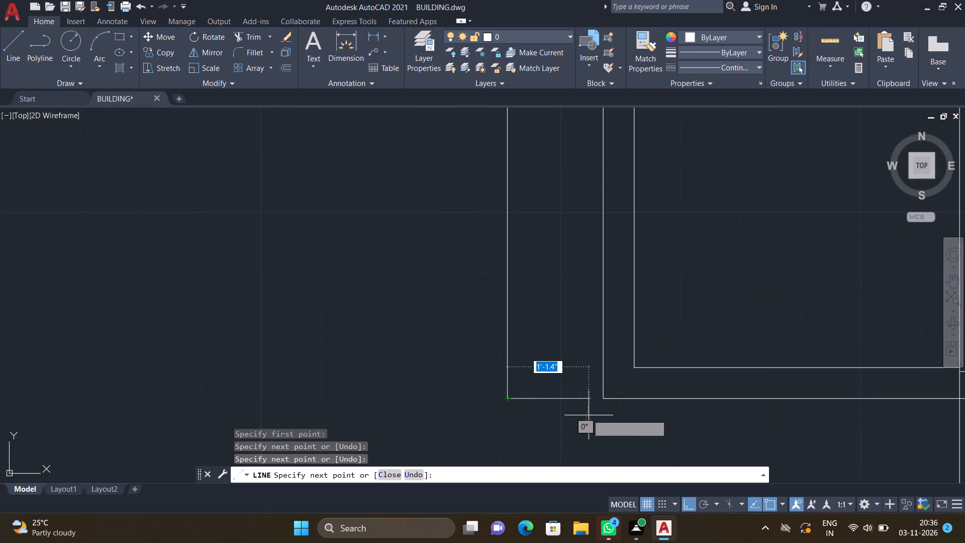
left_click(604, 401)
key("Return")
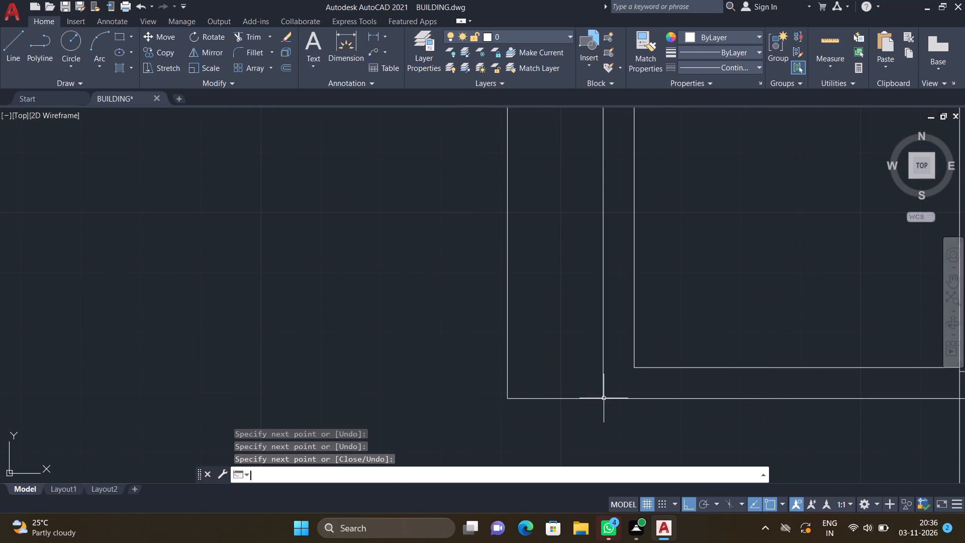
Extend the projection's inner south wall line westward to the outer strip's west line.
scroll(604, 398, "down", 2)
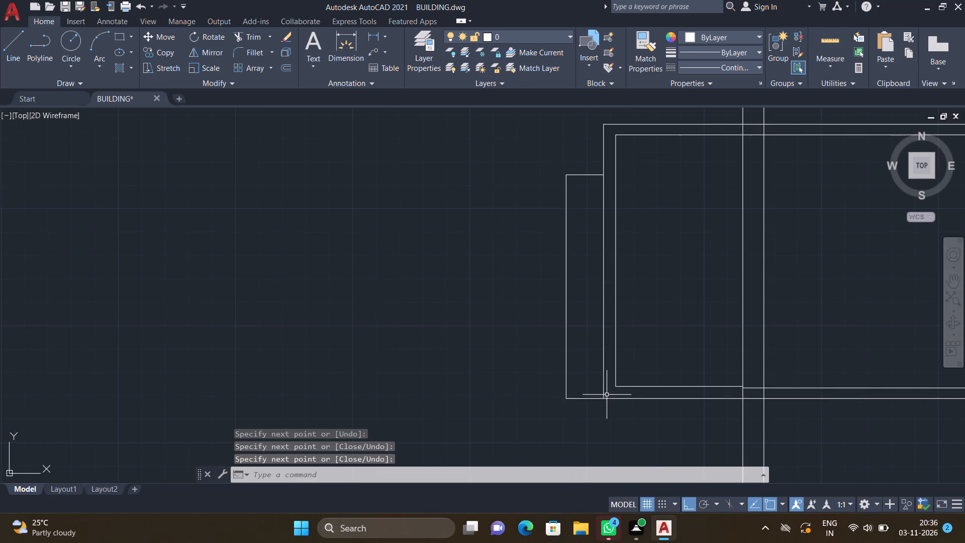
scroll(614, 393, "up", 2)
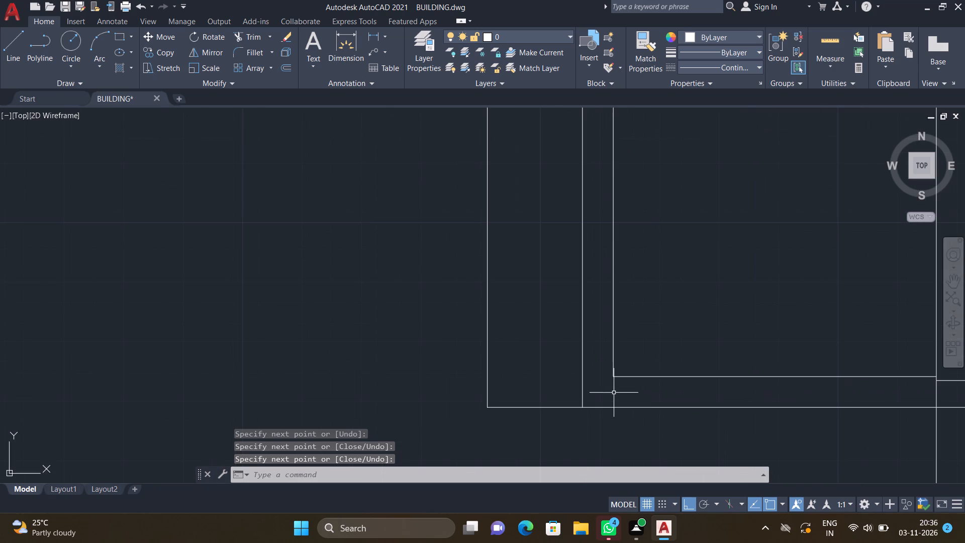
type("EX")
key("Return")
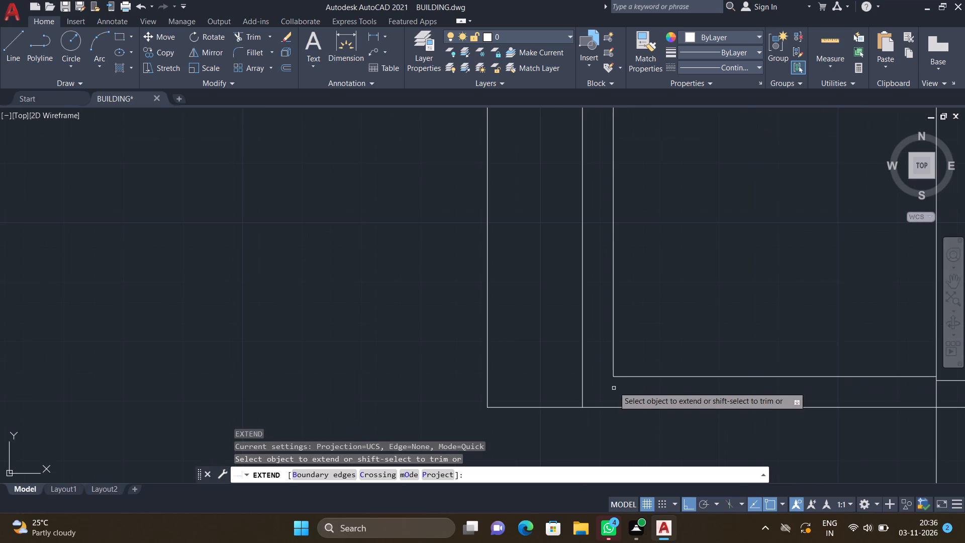
left_click(614, 377)
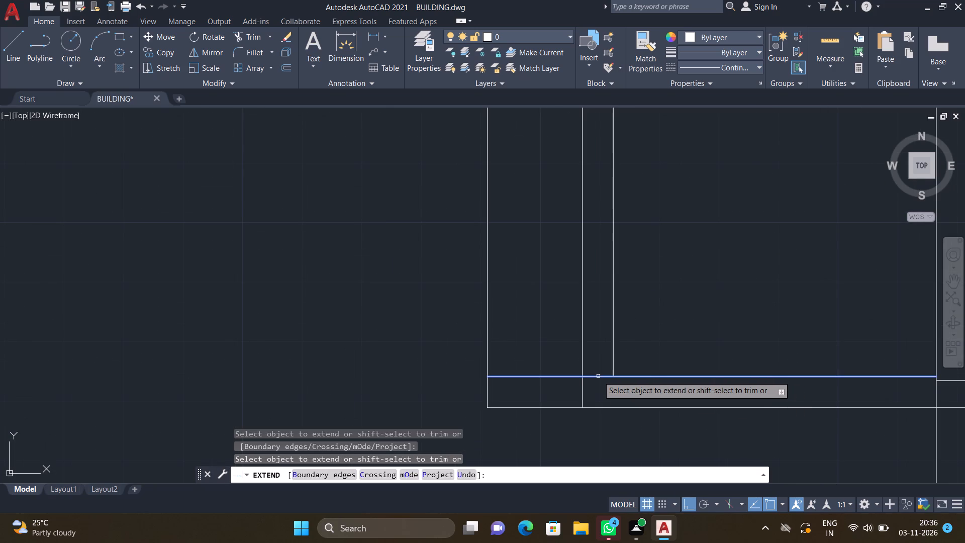
left_click(598, 376)
key("Return")
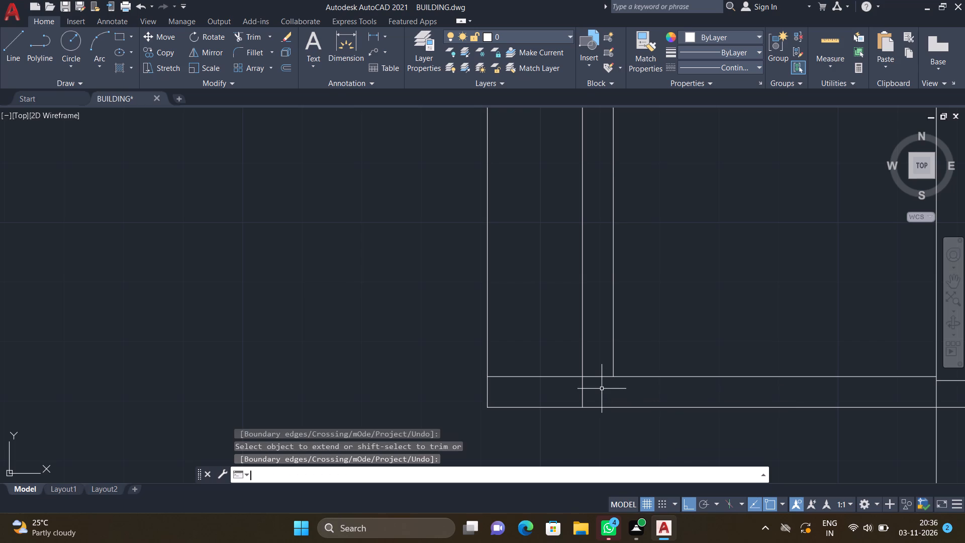
Trim the projection's outer west wall line where it crosses the south wall band.
type("TR")
key("Return")
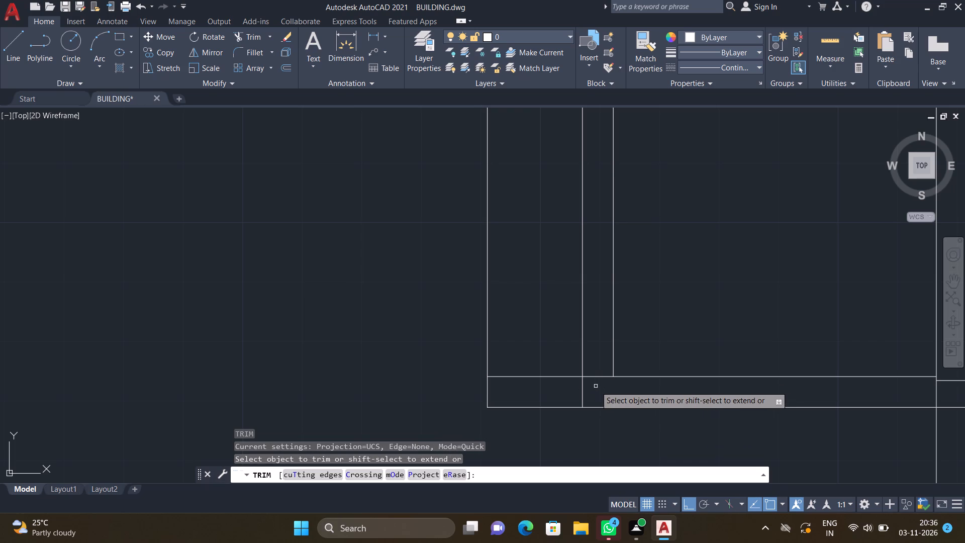
left_click(581, 386)
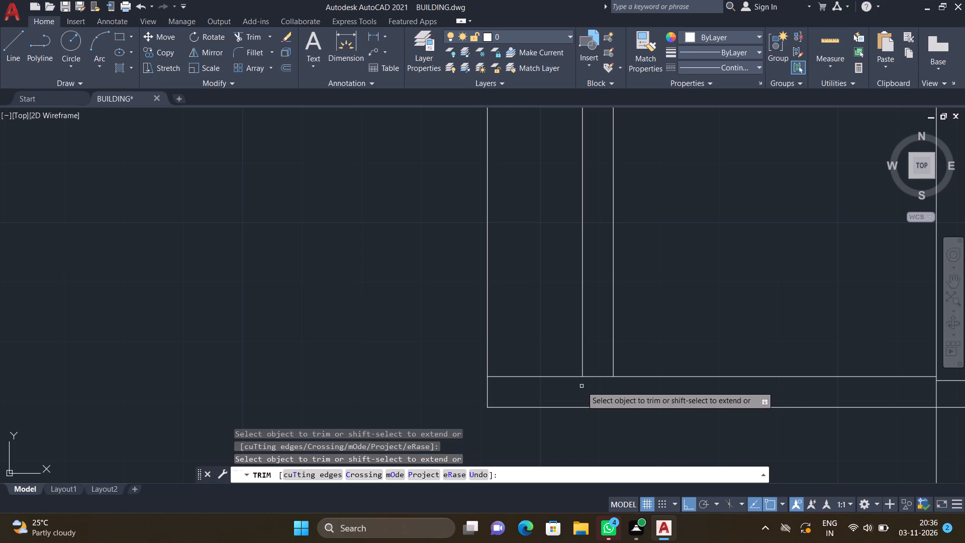
scroll(584, 389, "down", 2)
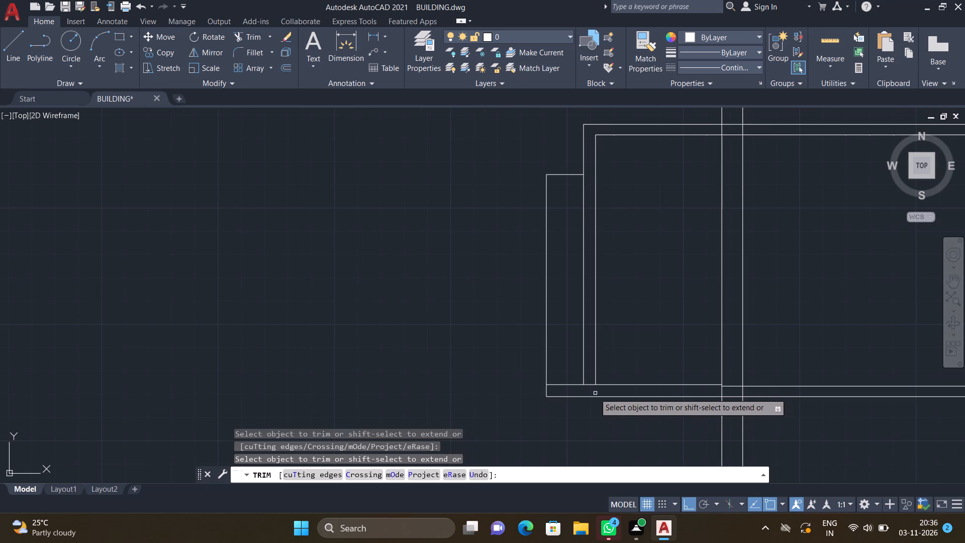
scroll(584, 381, "up", 1)
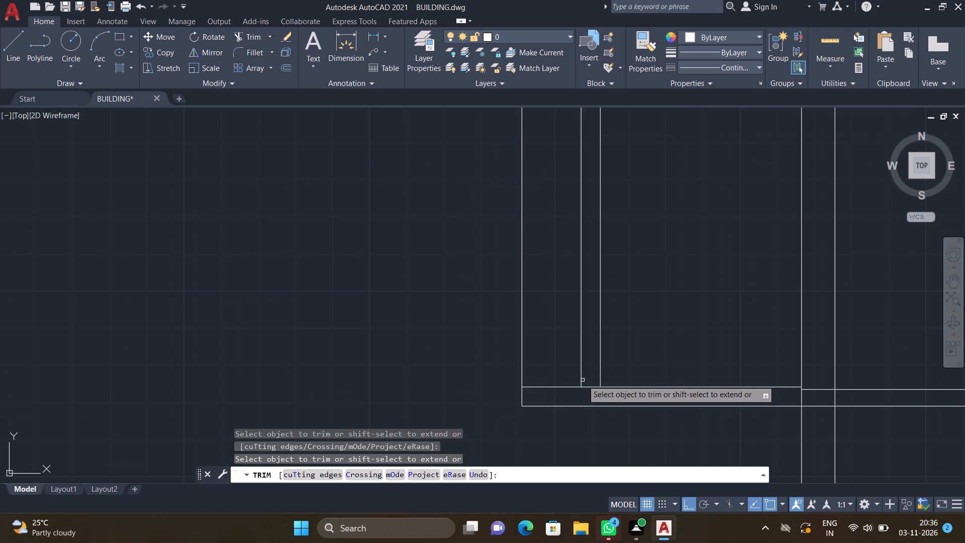
key("Return")
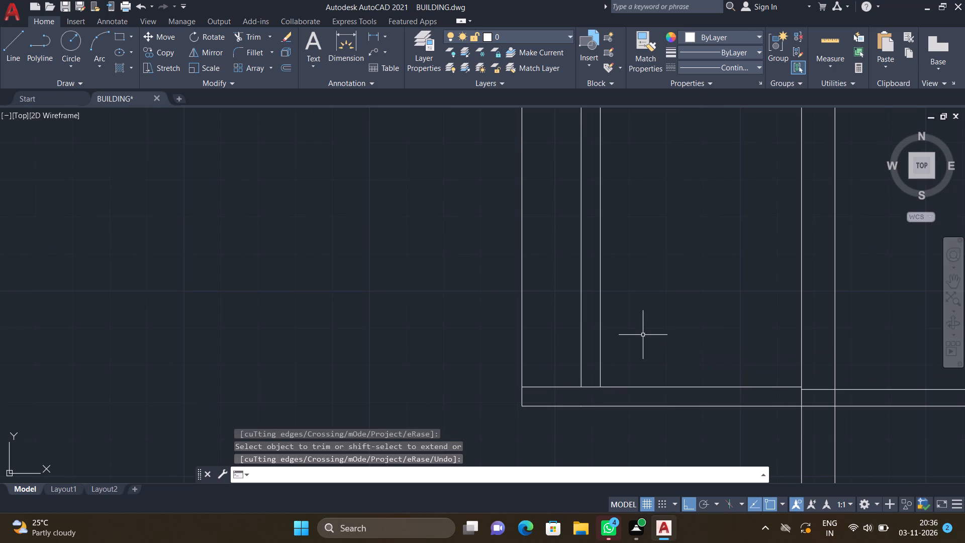
Draw a horizontal line about 1'-9" long near the strip's north end, from its west line to the projection's inner west wall line.
scroll(642, 334, "down", 2)
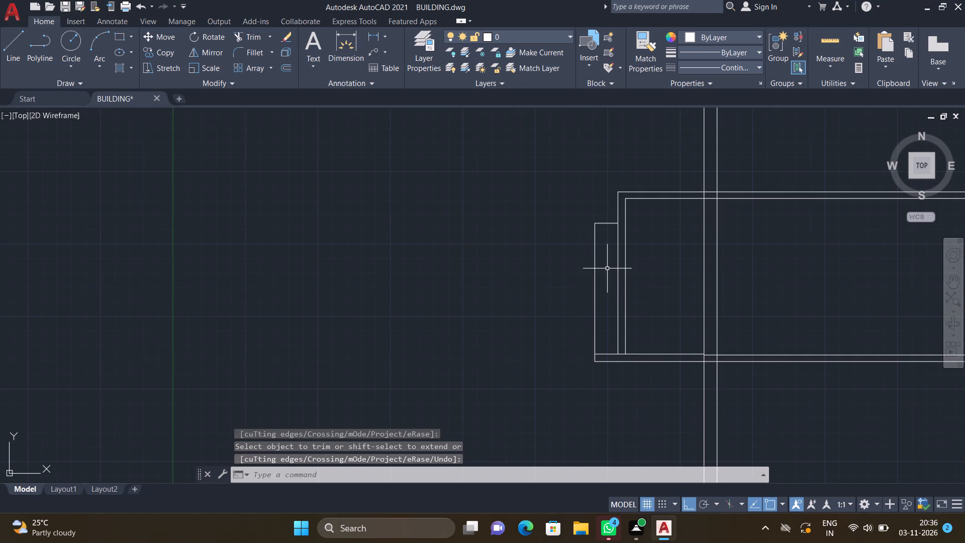
key("l")
key("Return")
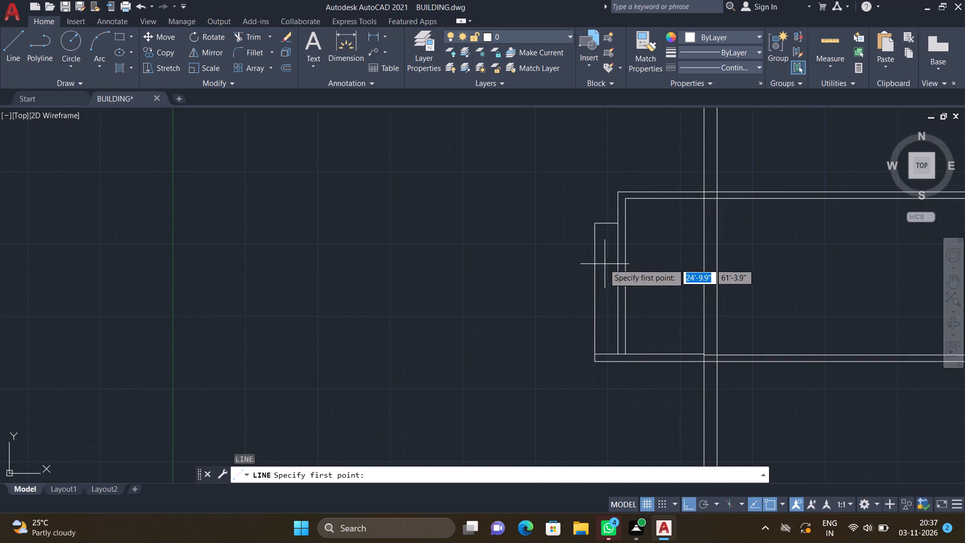
scroll(599, 241, "up", 1)
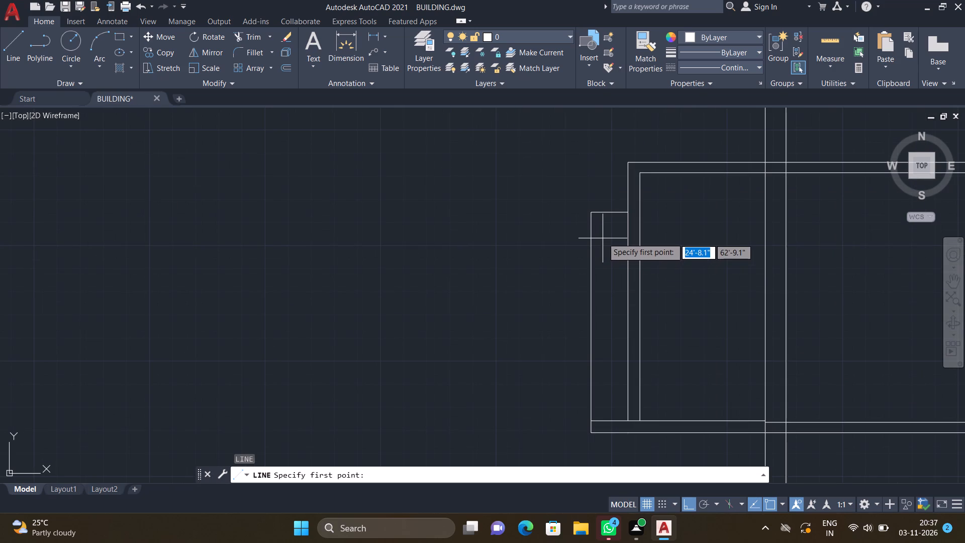
scroll(594, 229, "up", 2)
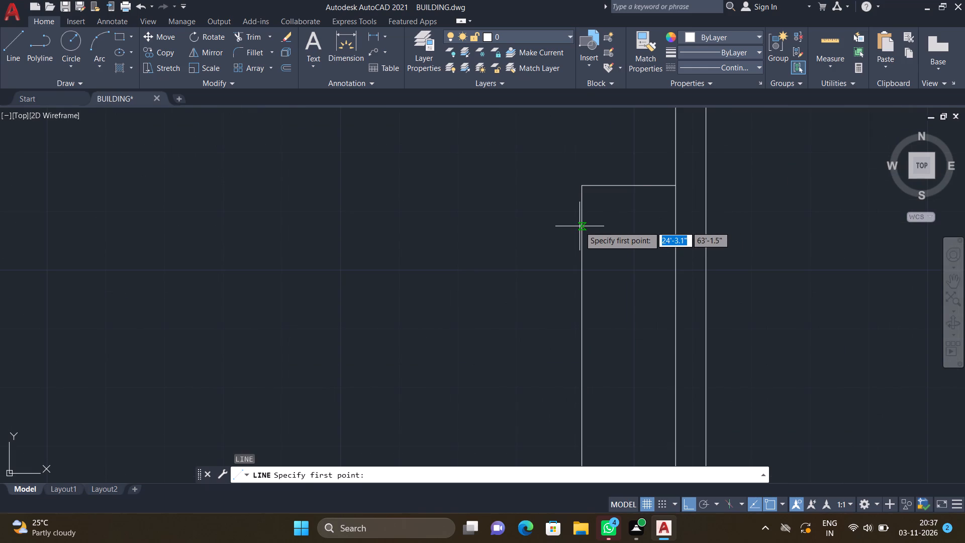
left_click(582, 222)
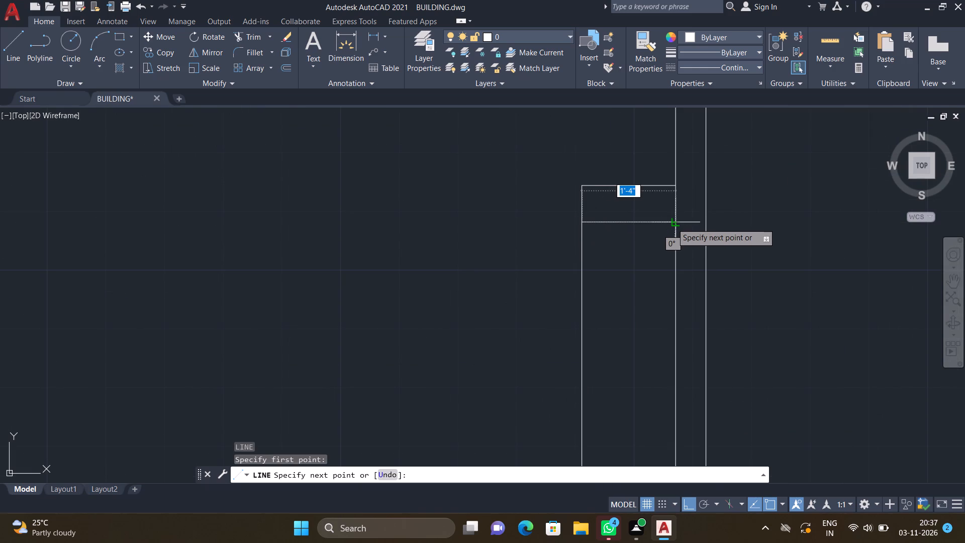
scroll(677, 224, "up", 1)
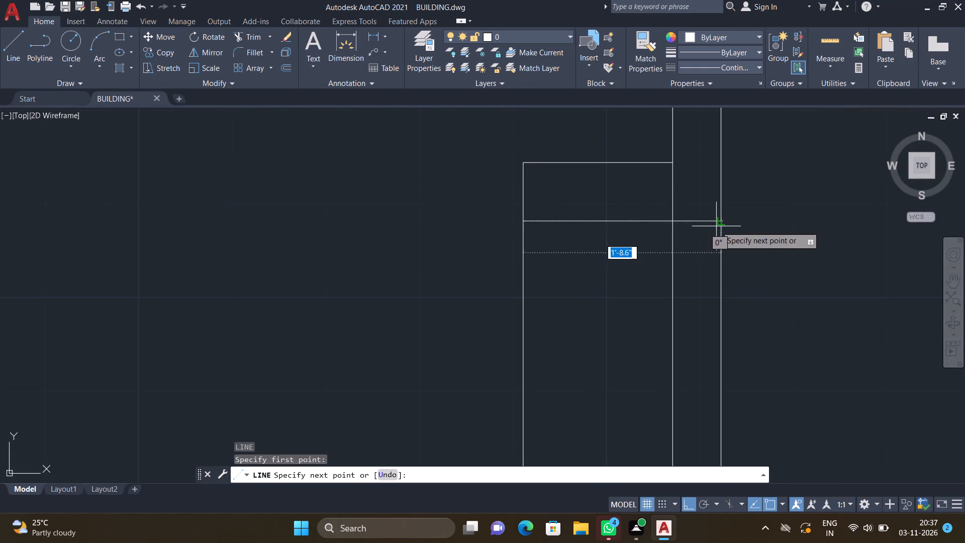
left_click(722, 223)
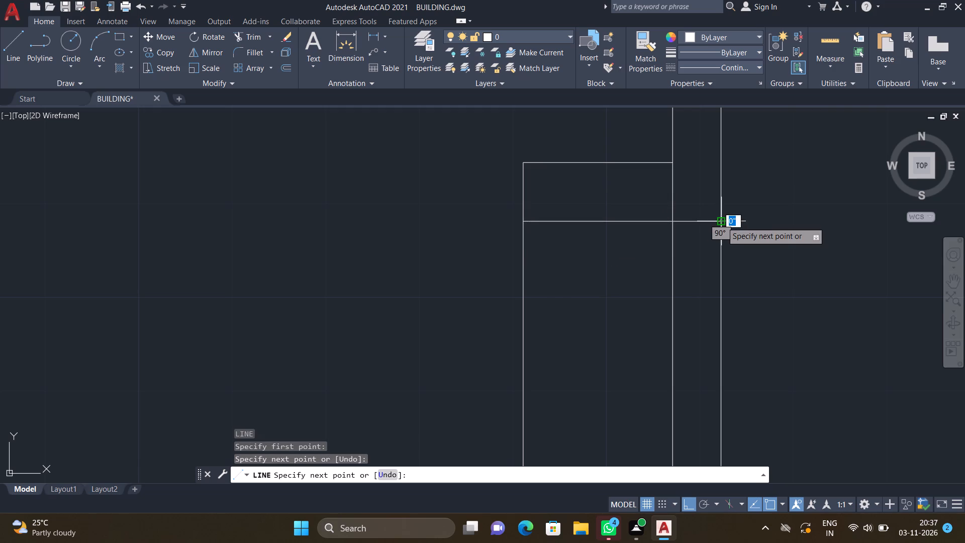
key("Return")
Trim the projection's outer west wall line between the strip's north edge and the new horizontal line.
type("TR")
key("Return")
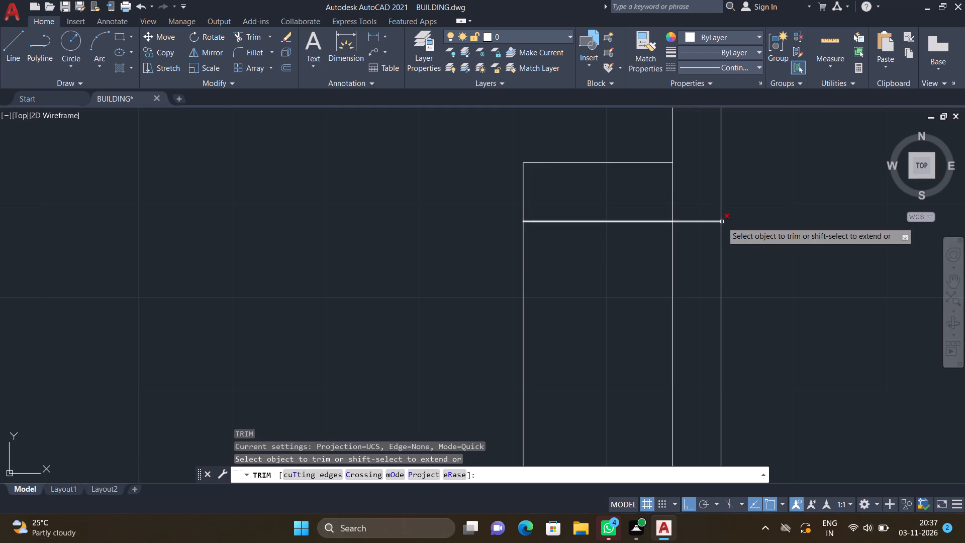
left_click(673, 198)
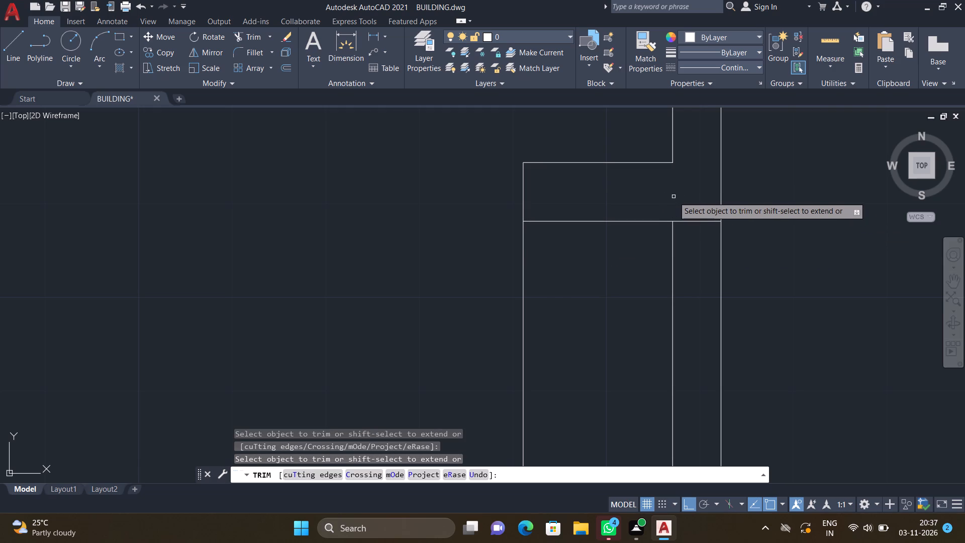
key("Return")
Draw two closely spaced horizontal cross-wall lines south of the strip's midpoint, from its west line to the projection's inner west wall line.
scroll(674, 197, "down", 2)
scroll(656, 244, "down", 2)
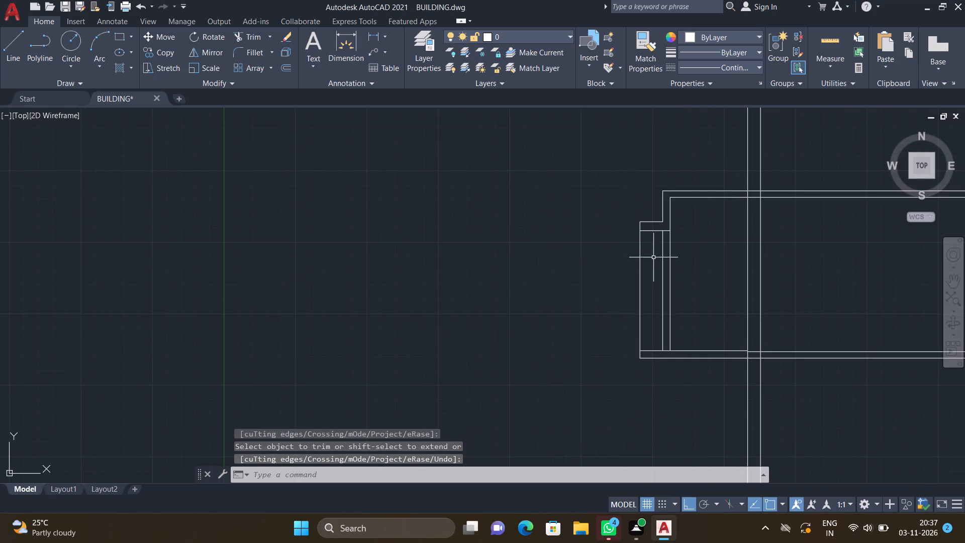
scroll(652, 267, "up", 1)
key("l")
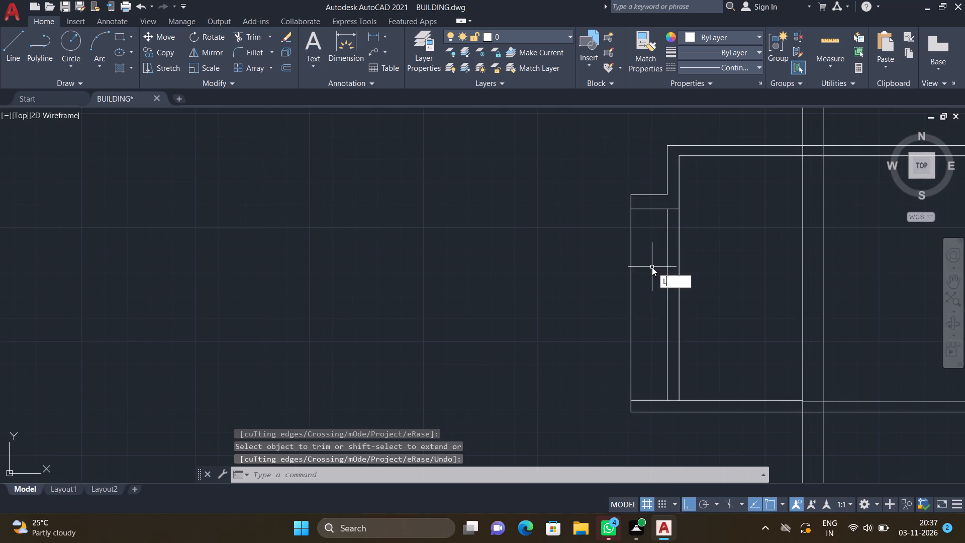
key("Return")
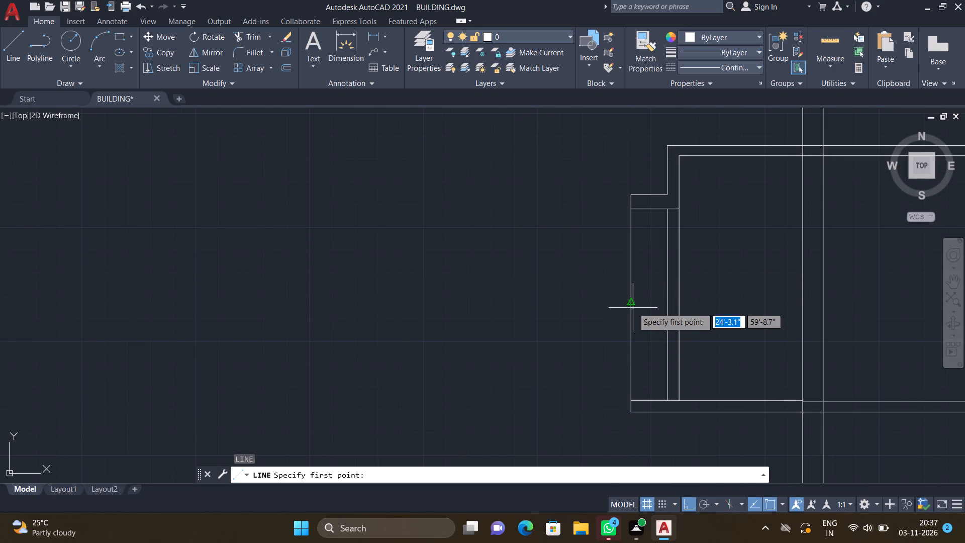
left_click(631, 318)
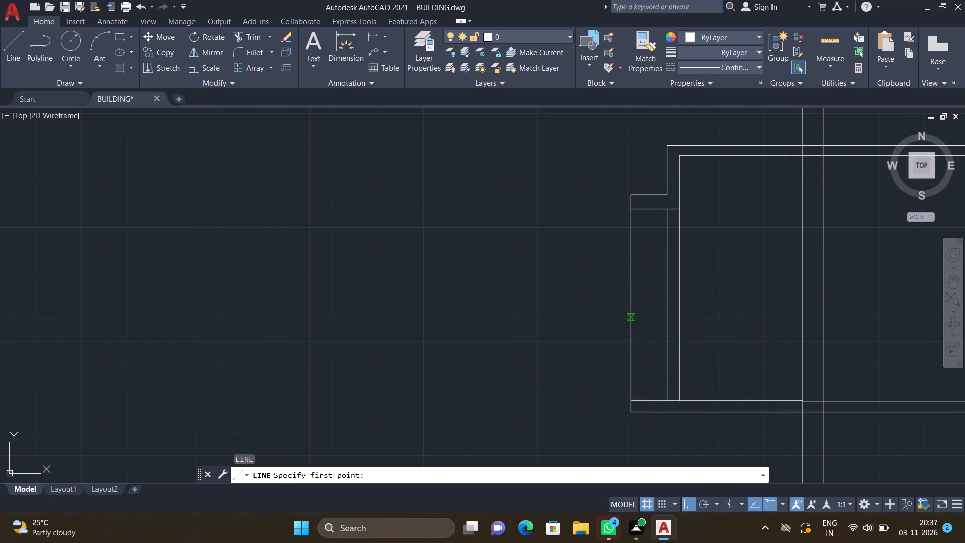
scroll(670, 324, "up", 2)
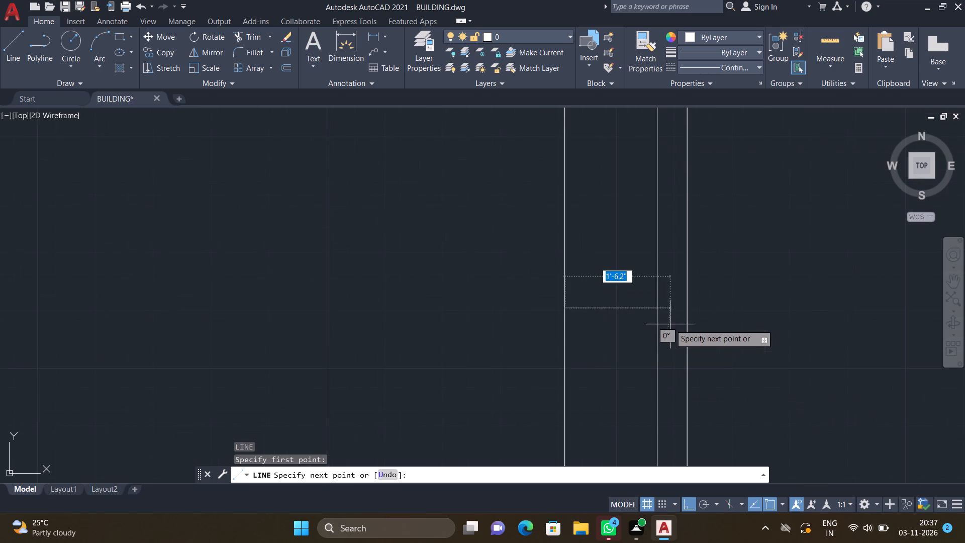
left_click(684, 308)
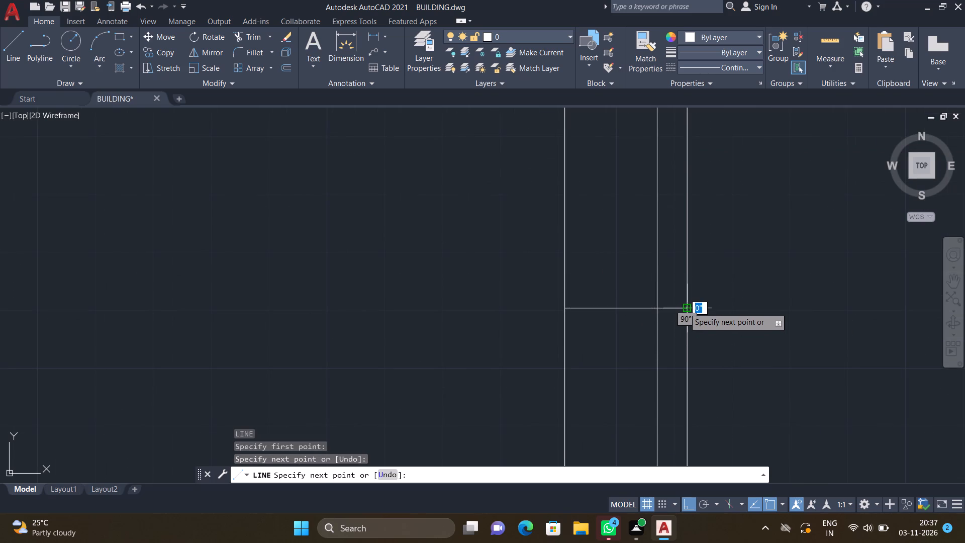
key("Return")
key("l")
key("Return")
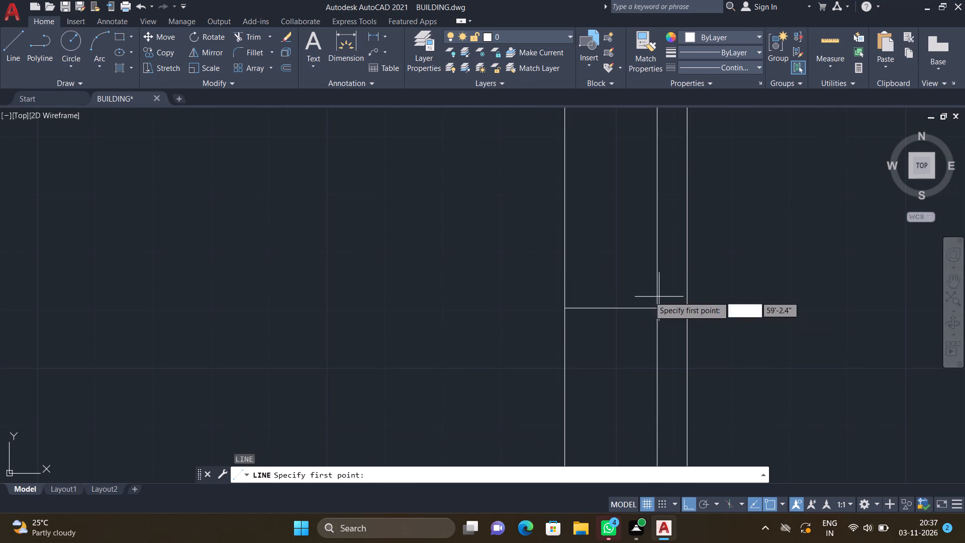
left_click(564, 338)
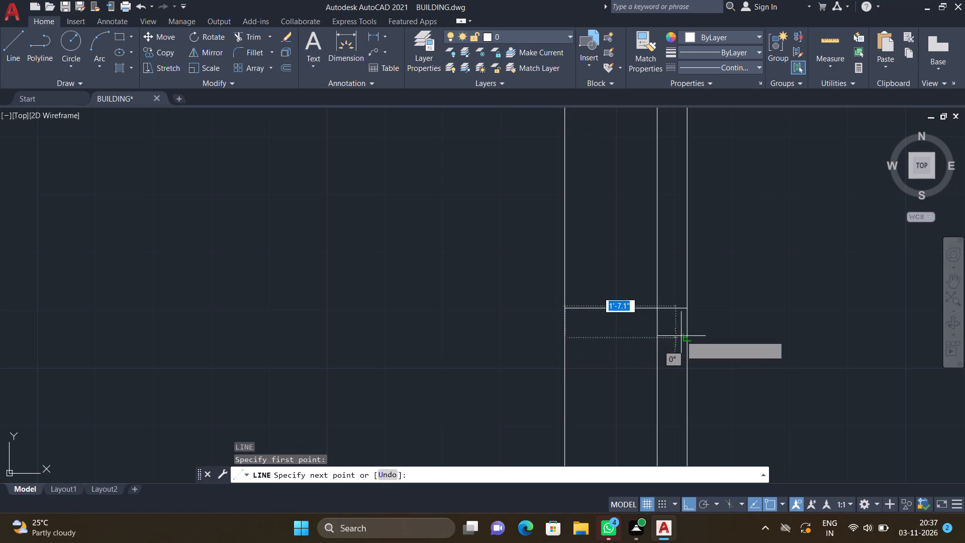
left_click(685, 337)
key("Return")
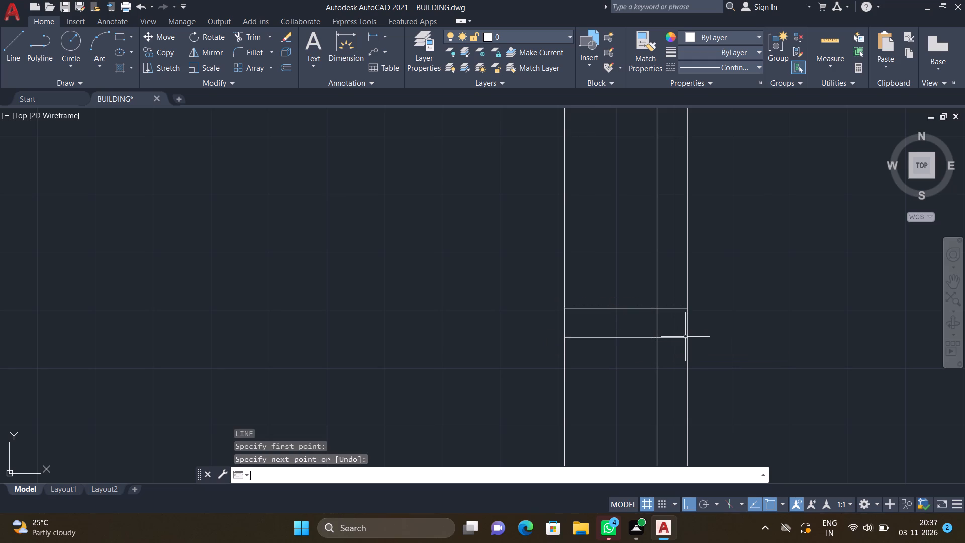
Trim the projection's outer west wall line between the two new cross-wall lines.
scroll(682, 335, "down", 3)
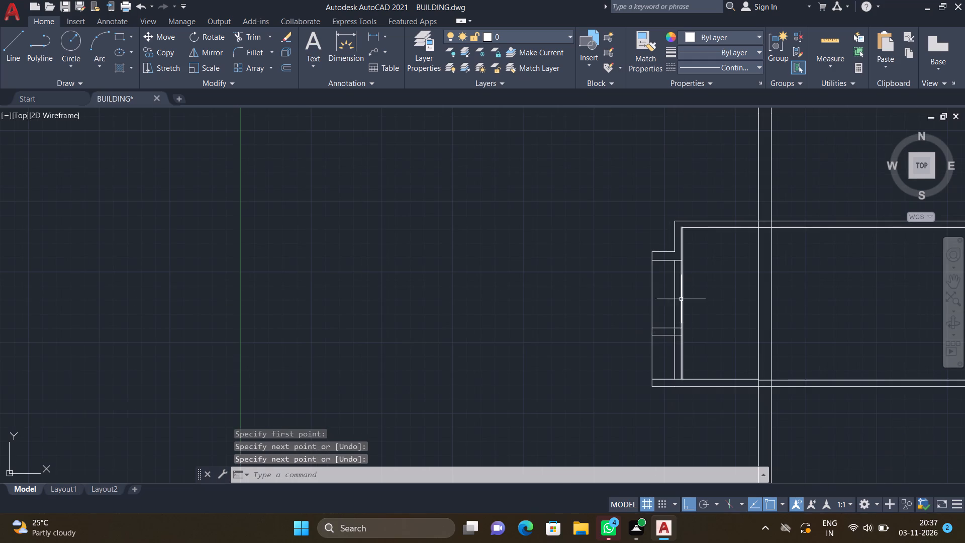
scroll(666, 320, "up", 2)
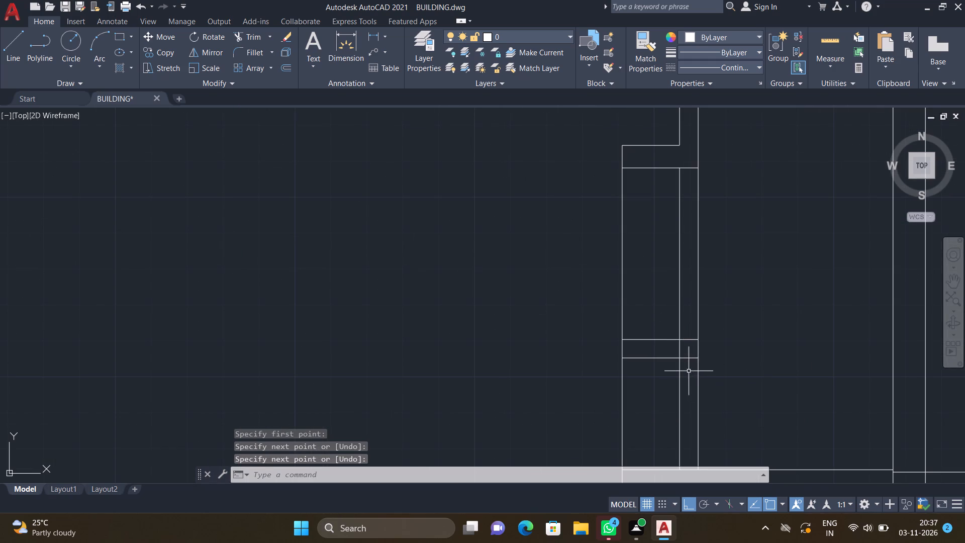
scroll(687, 371, "up", 2)
type("TR")
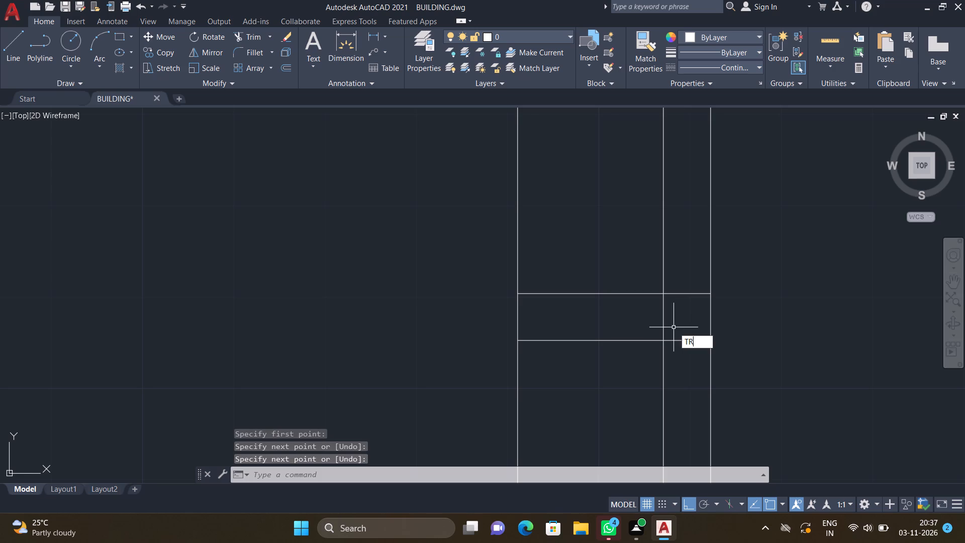
key("Return")
left_click(660, 310)
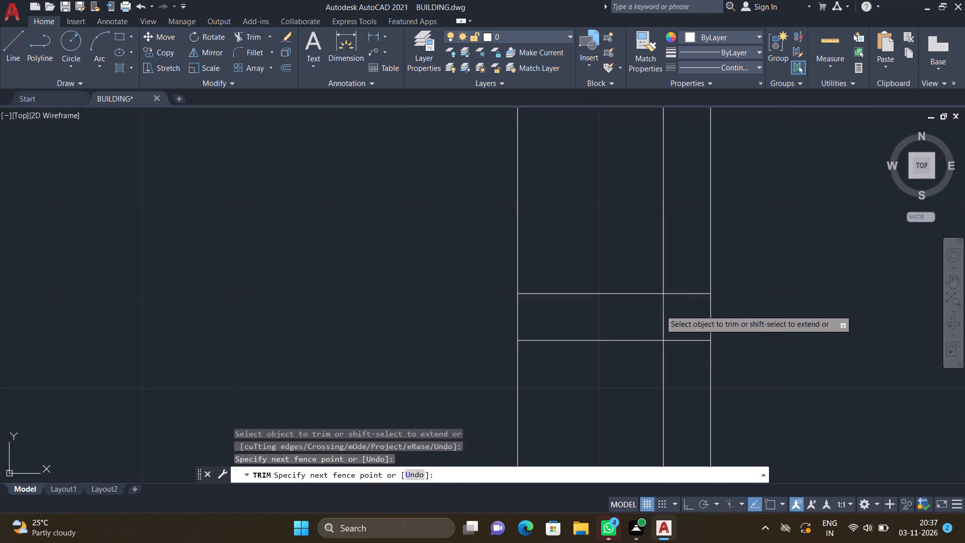
left_click(675, 317)
scroll(675, 317, "down", 4)
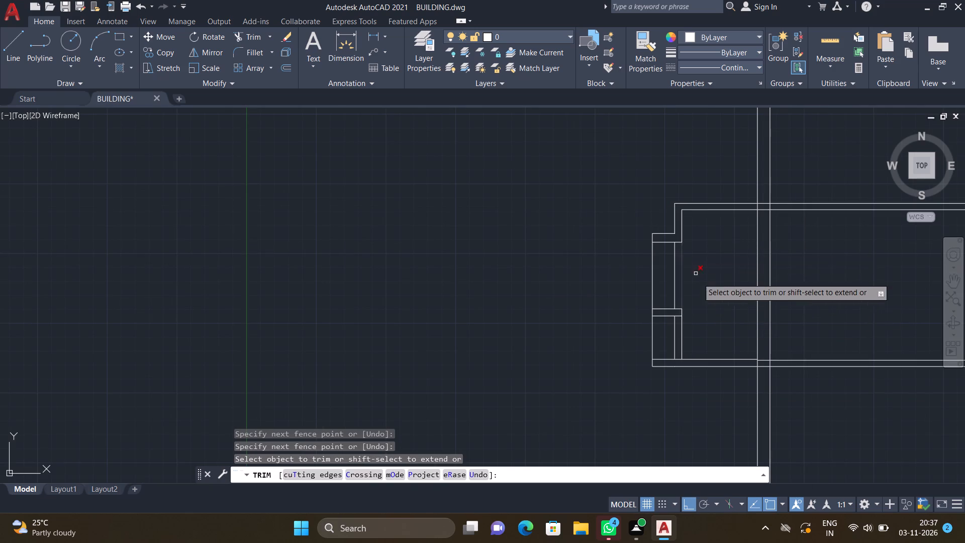
key("Return")
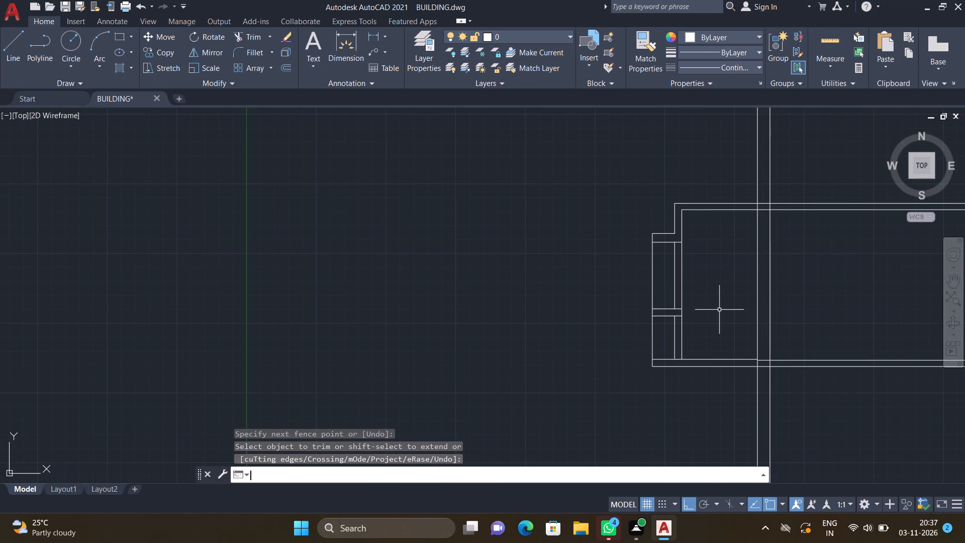
scroll(712, 237, "up", 1)
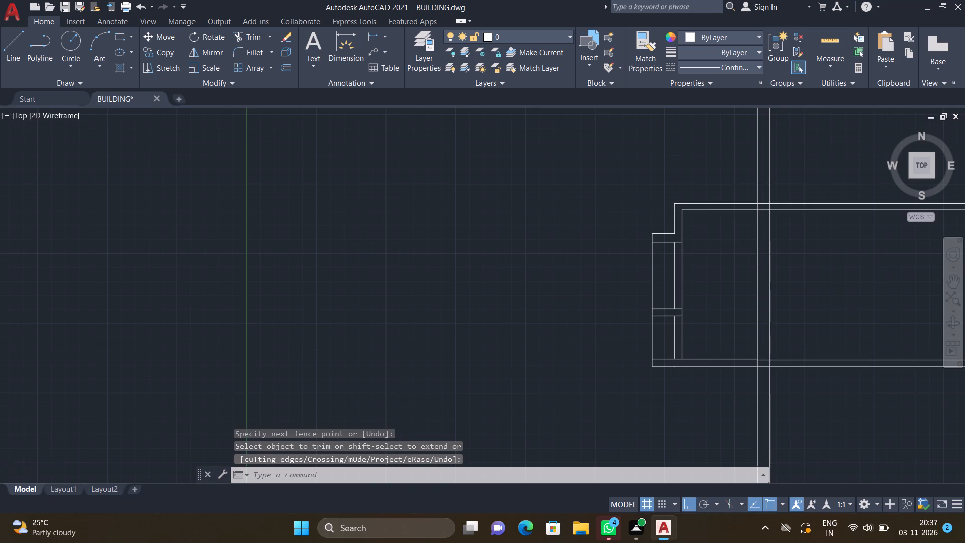
Draw a stepped line from the projection's inner west wall line: about 2'-5" east, 9" south, then east to the main building's west wall.
scroll(711, 235, "up", 1)
key("l")
key("Return")
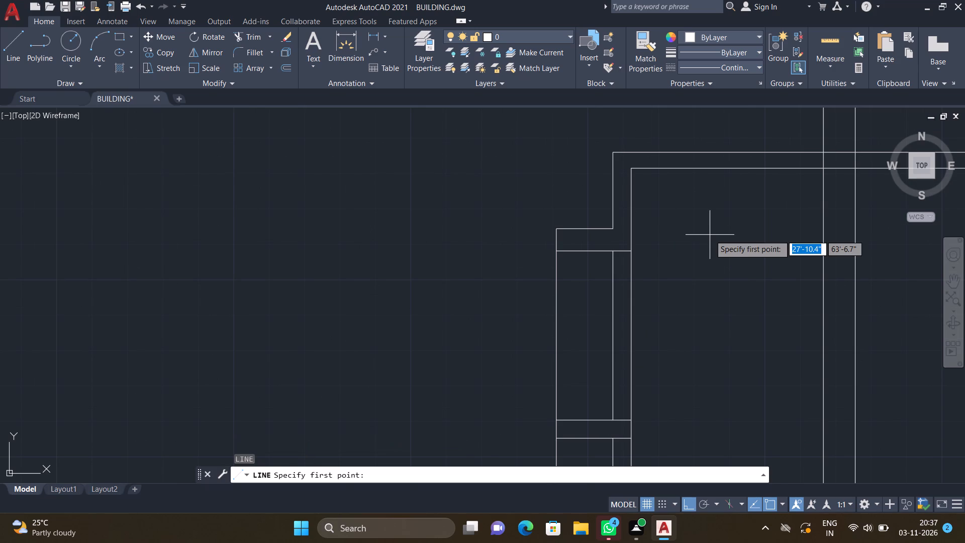
left_click(631, 236)
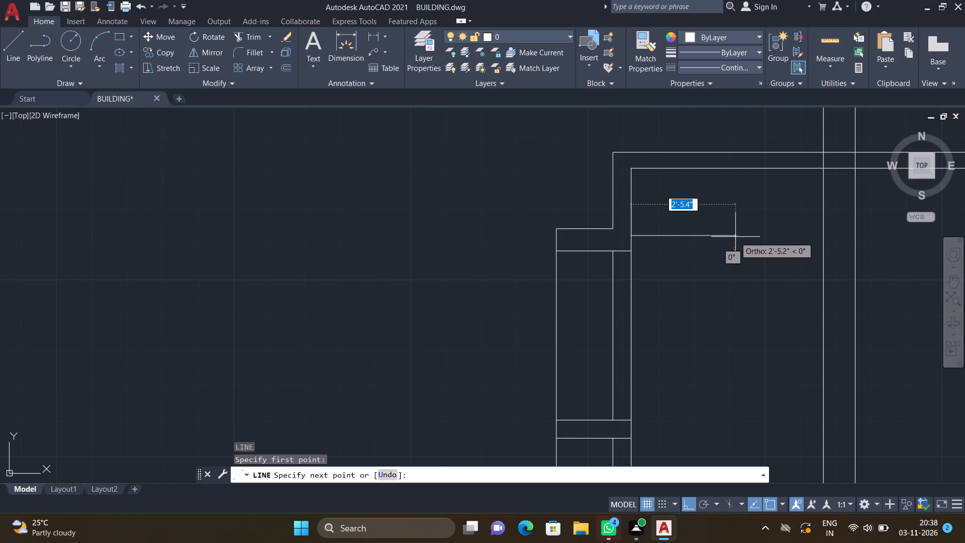
left_click(738, 237)
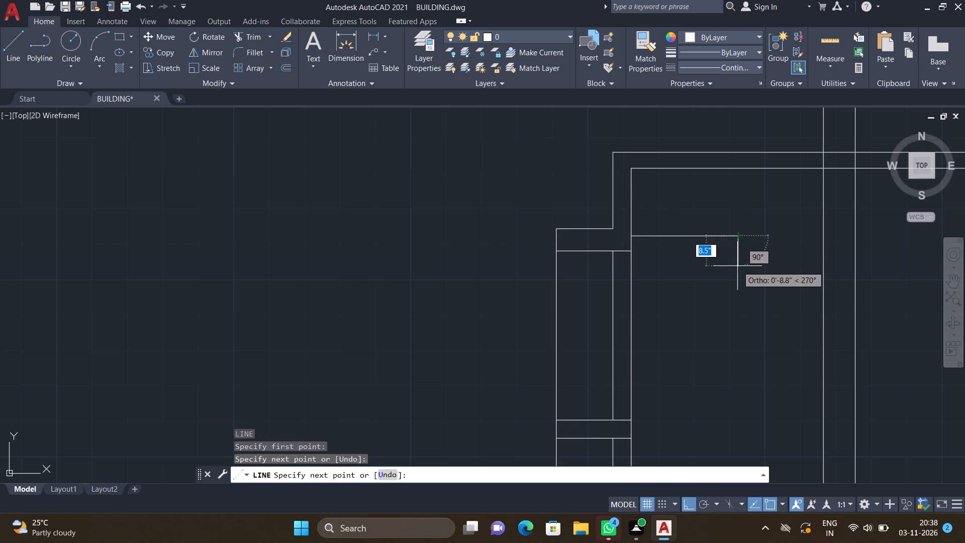
left_click(737, 265)
left_click(820, 267)
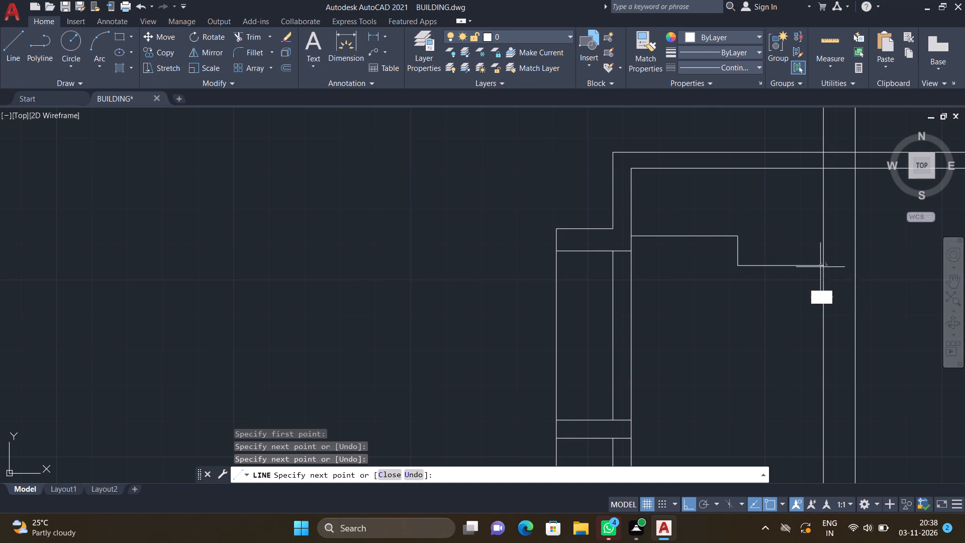
key("Return")
Draw an L-shaped line enclosing the projection's southeast corner, north from its south wall line and east to the main building's west wall.
scroll(790, 232, "down", 4)
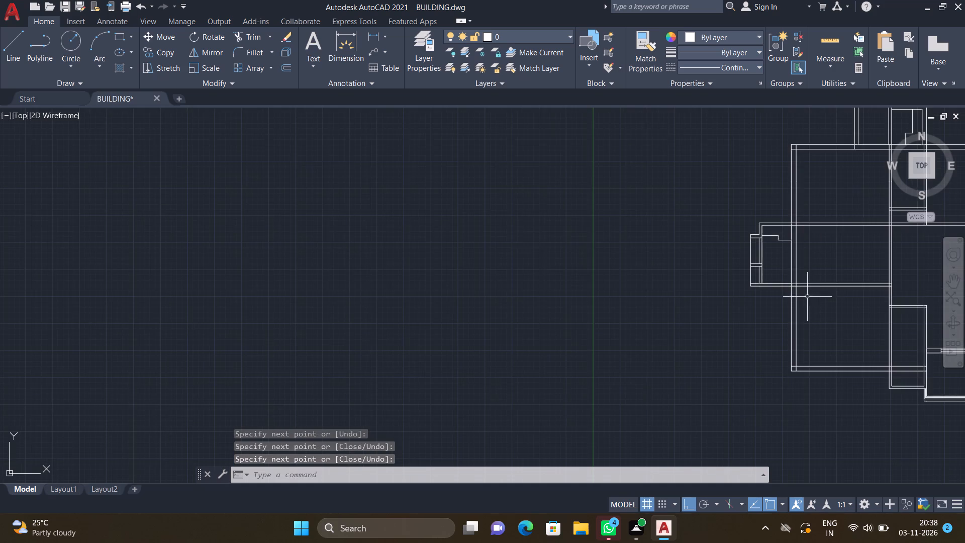
scroll(688, 283, "down", 2)
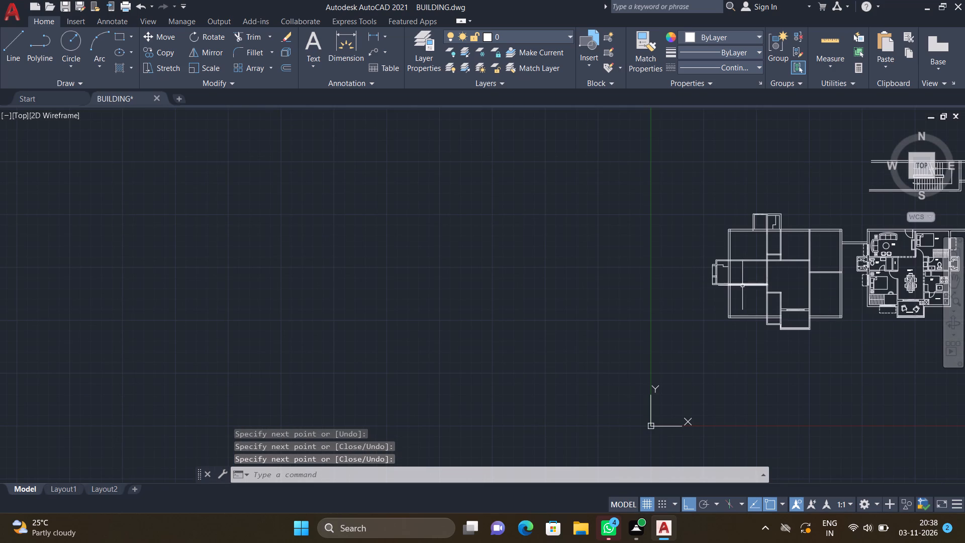
scroll(727, 276, "up", 5)
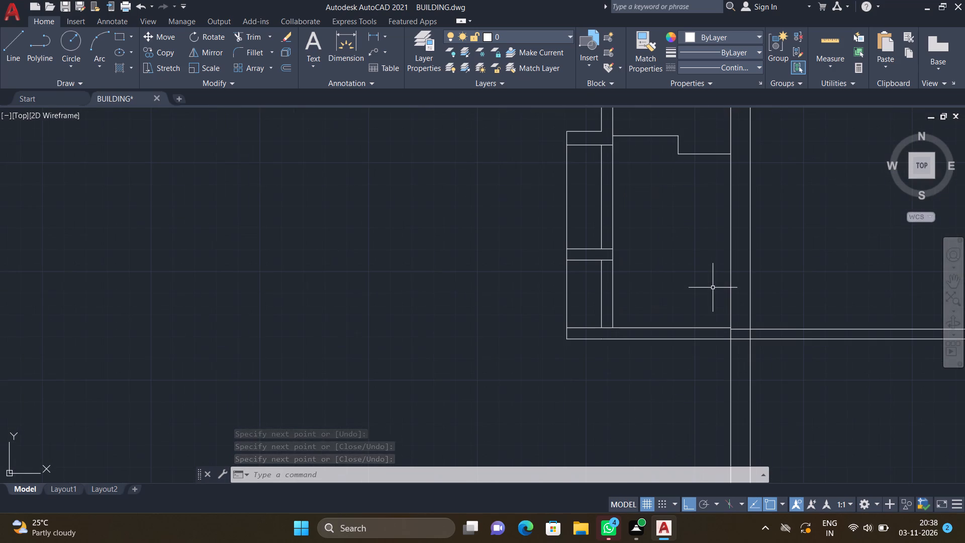
key("l")
key("Return")
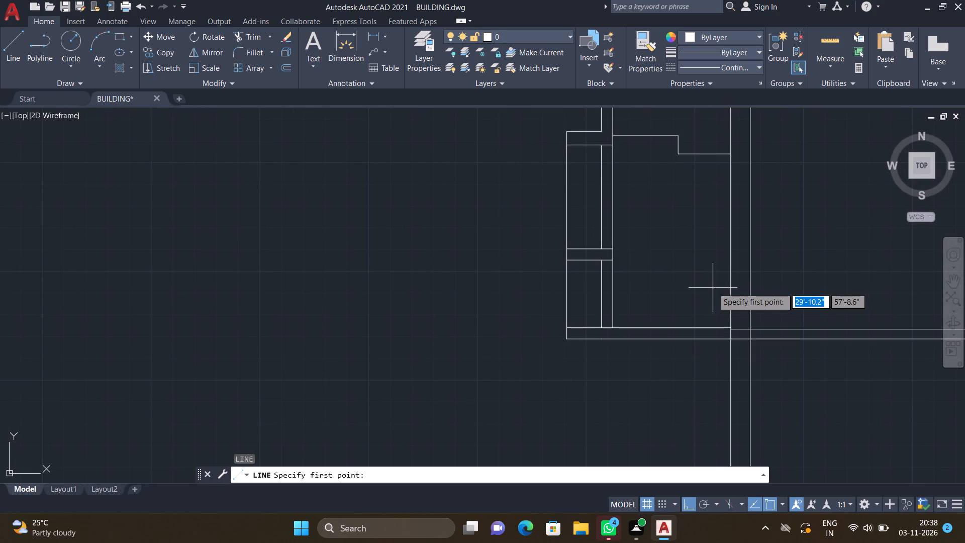
left_click(679, 328)
scroll(685, 251, "up", 2)
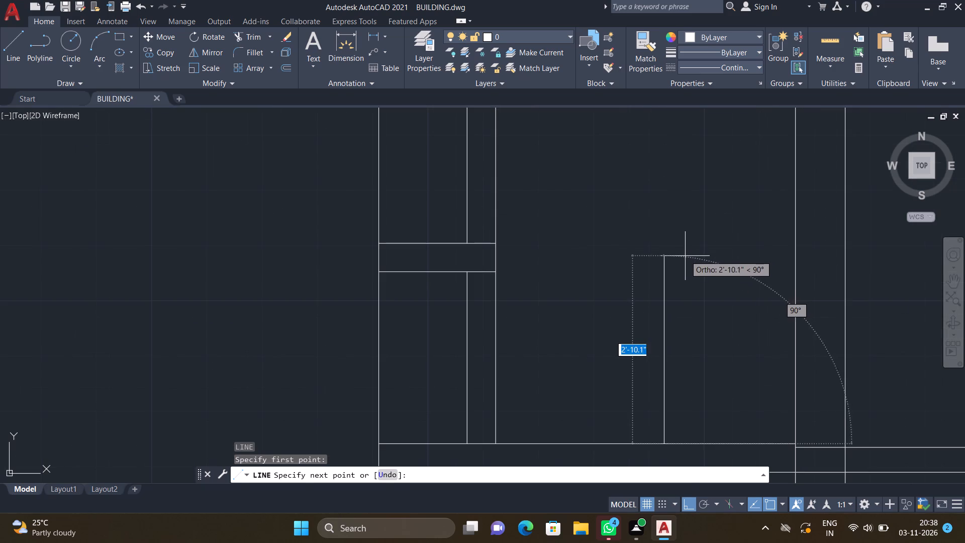
left_click(680, 298)
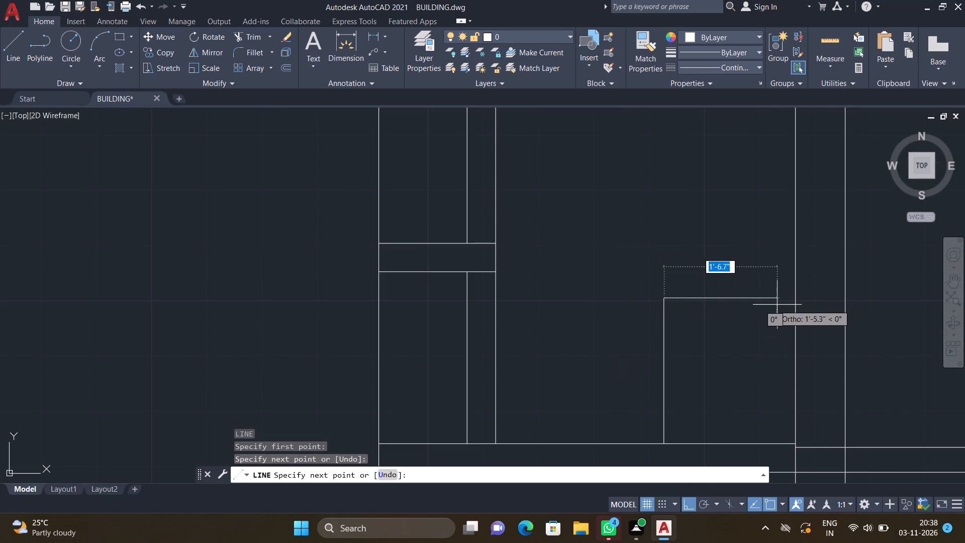
left_click(795, 302)
key("Return")
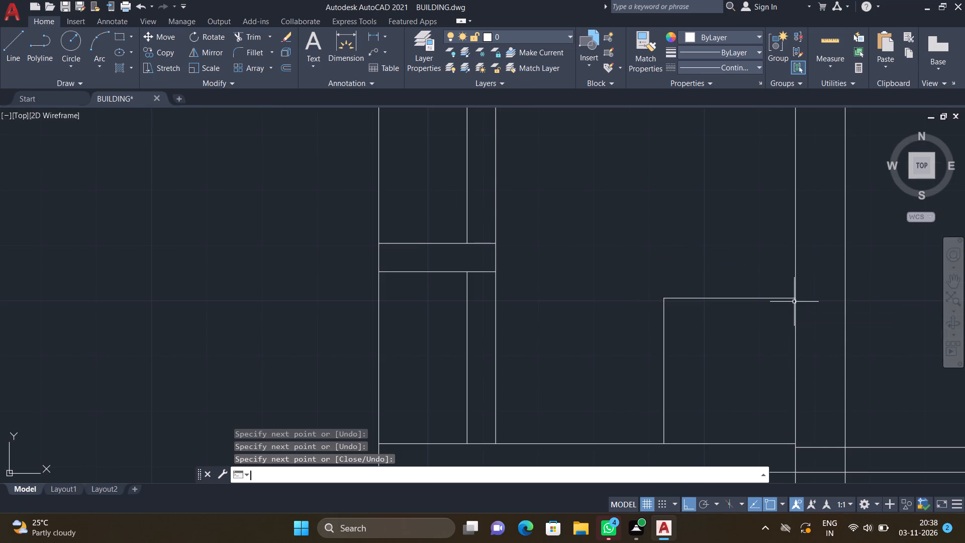
Offset the inner south wall line of the building's southeast room 4'9" north into the room.
scroll(772, 277, "down", 3)
scroll(628, 258, "down", 3)
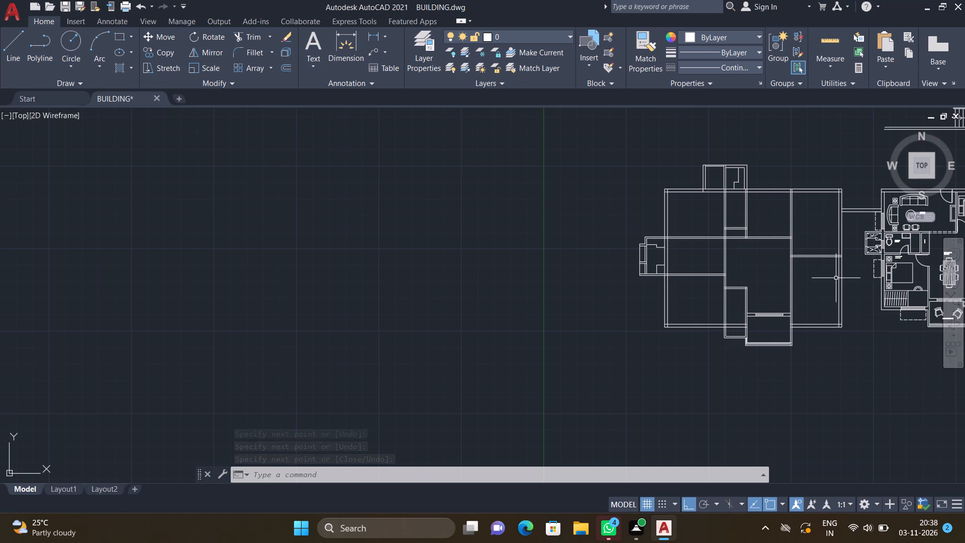
scroll(828, 297, "up", 2)
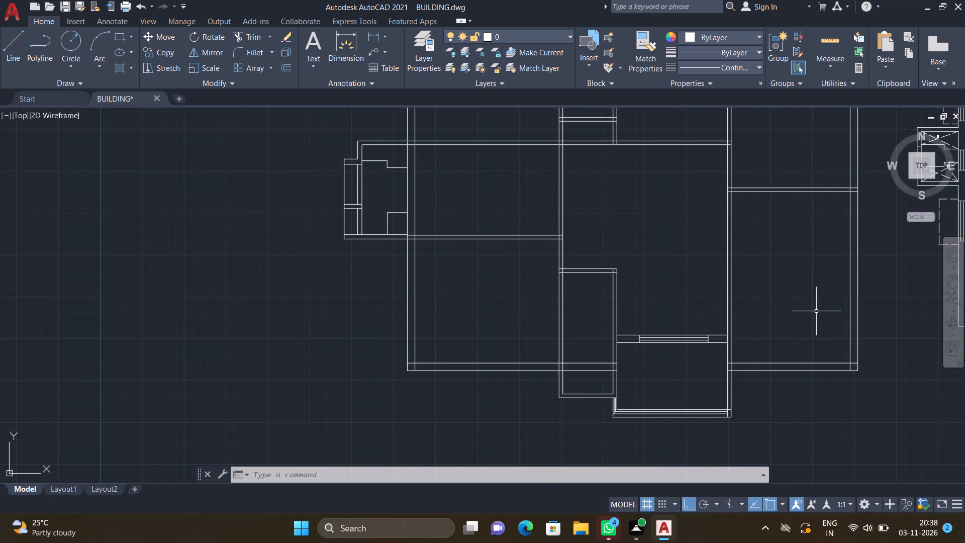
key("o")
key("Return")
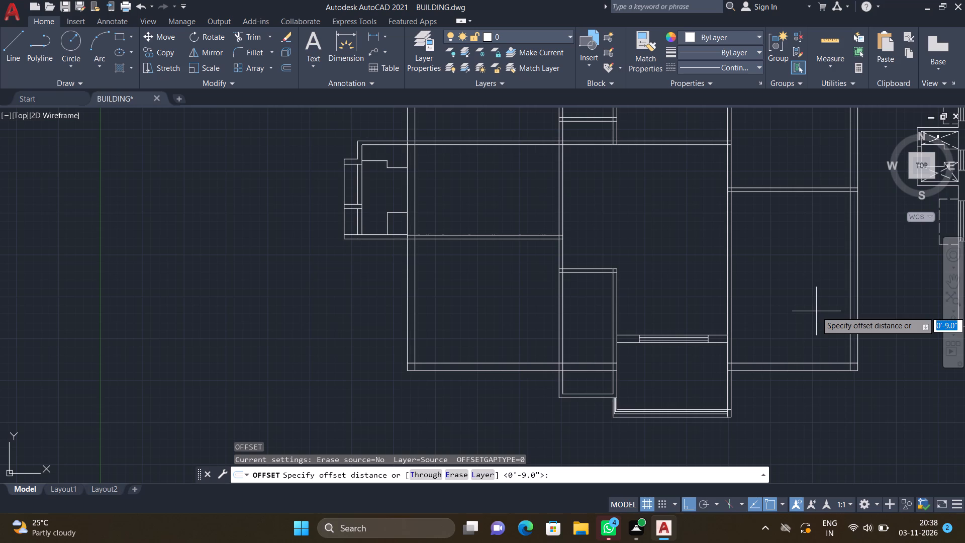
type("4'")
key("9")
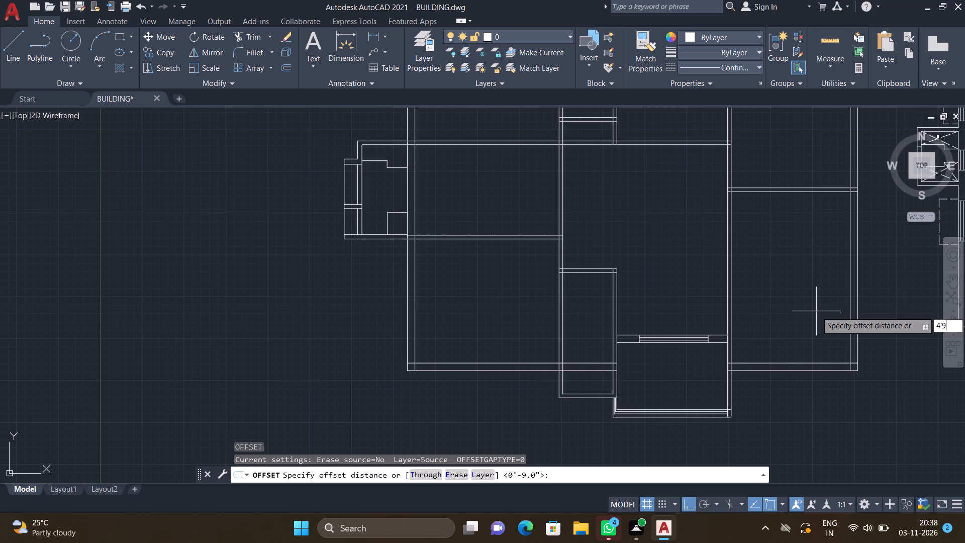
key("shift+quotedbl")
key("Return")
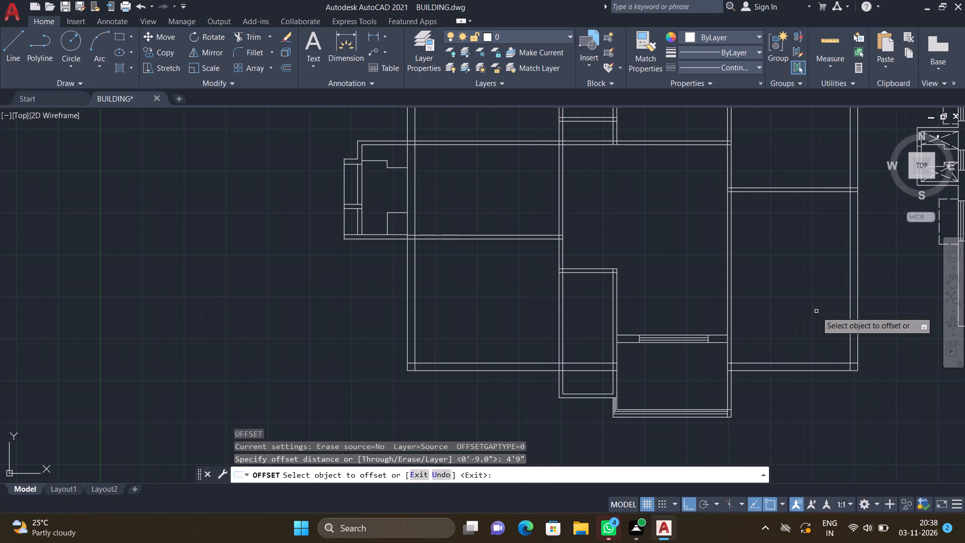
left_click(773, 364)
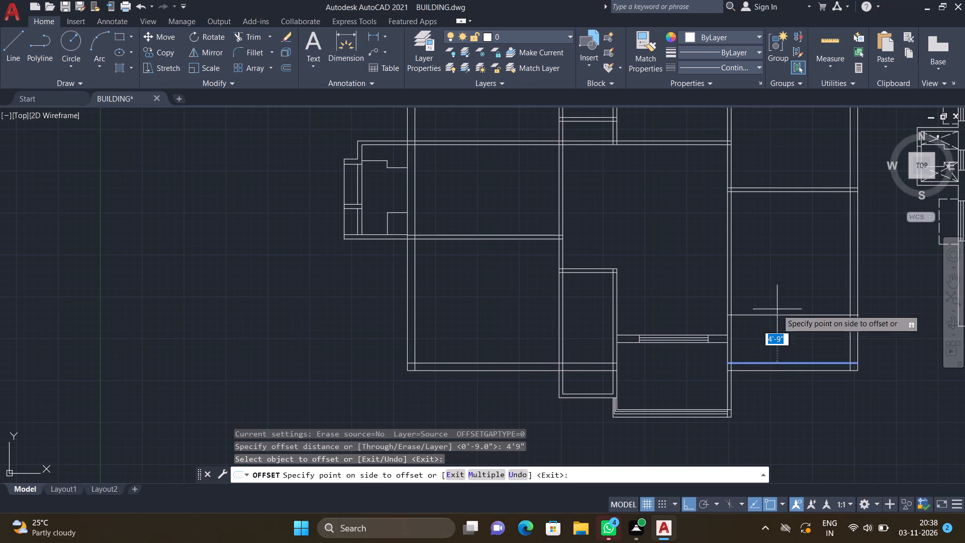
left_click(778, 290)
key("Return")
Offset the new horizontal line in the southeast room 4.5" north to form a partition wall.
key("o")
key("Return")
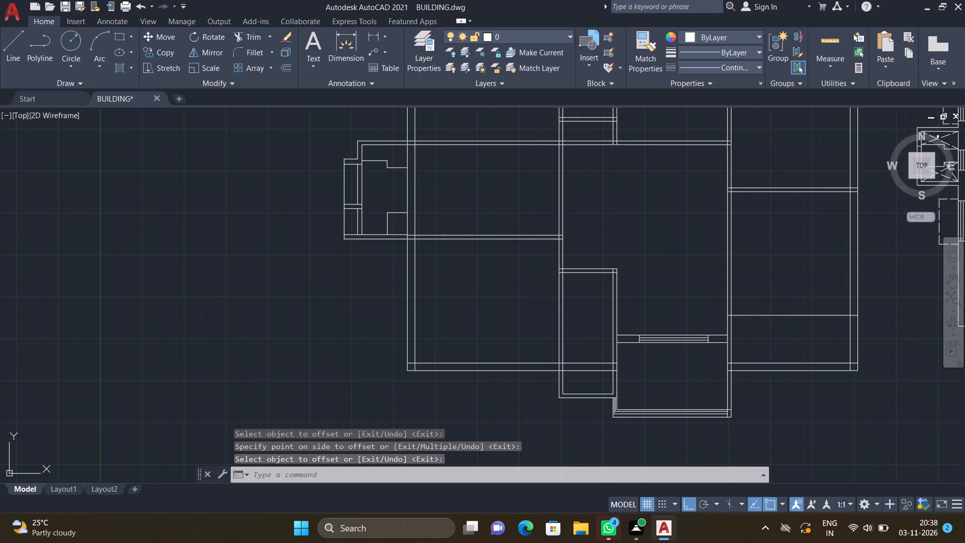
type("4.5\"")
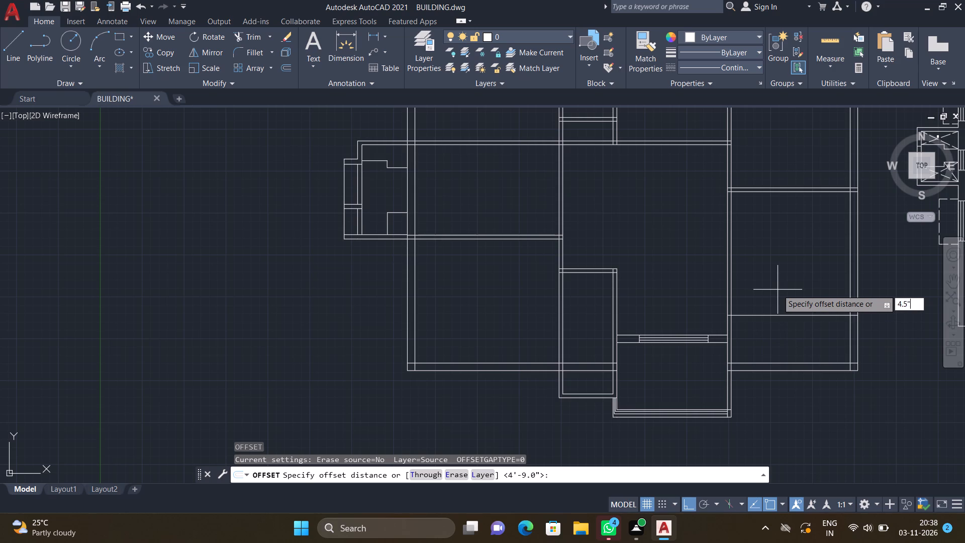
key("Return")
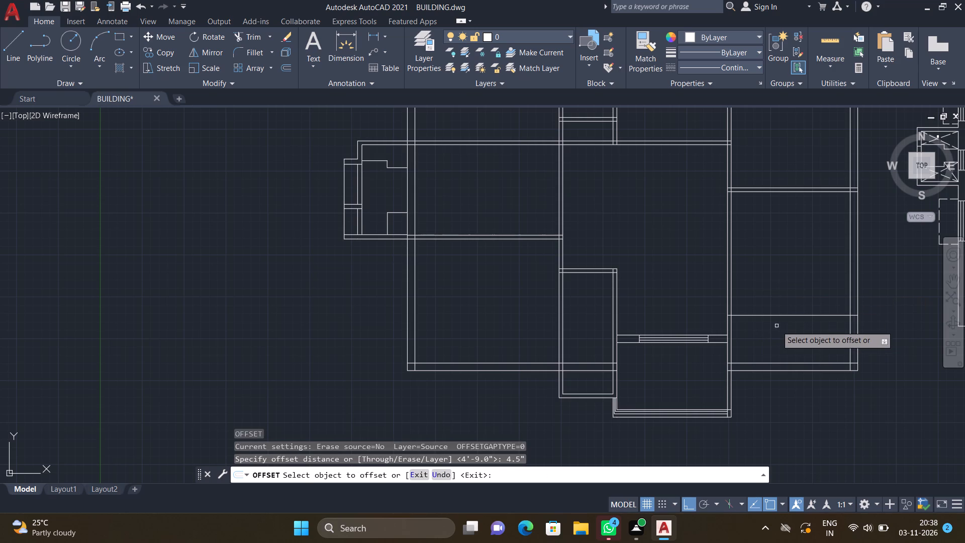
scroll(777, 325, "up", 1)
left_click(784, 309)
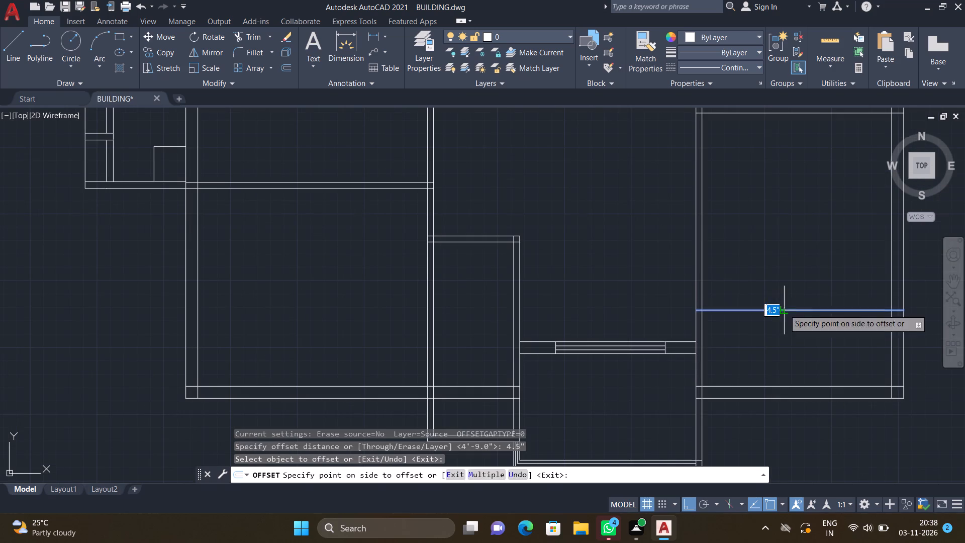
left_click(786, 271)
key("Return")
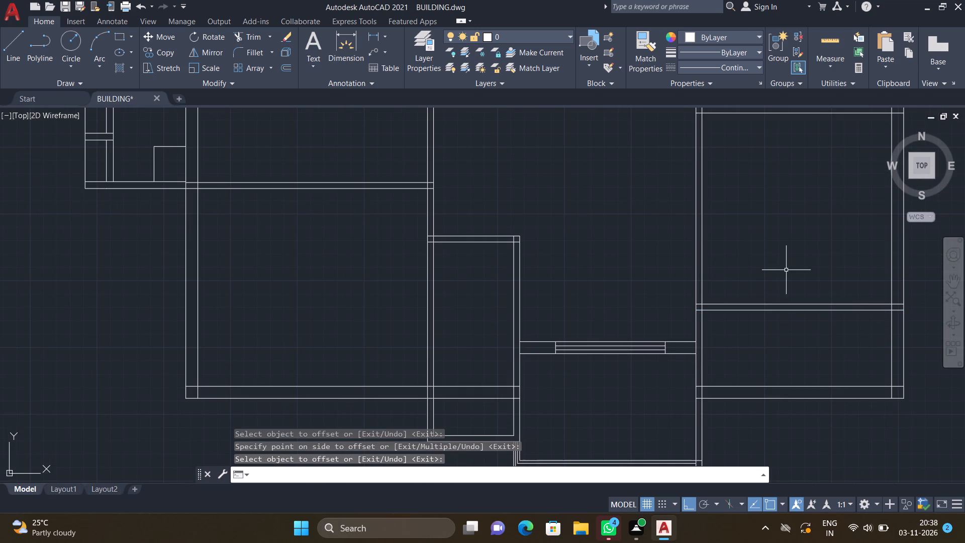
Draw an L-shaped line in the northwest room's southwest corner, about 7'-4" east from the west wall and 3'-4" south to the south wall.
scroll(786, 270, "down", 2)
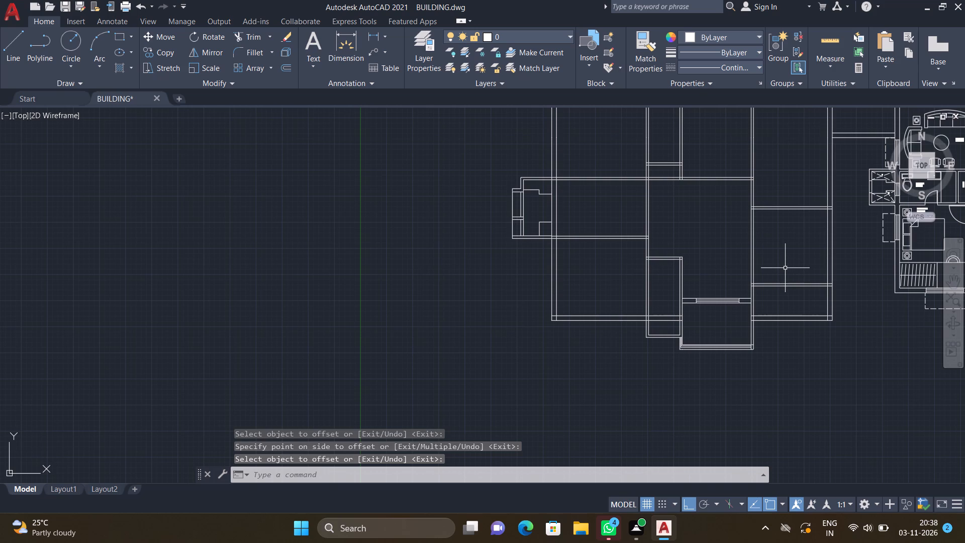
scroll(774, 258, "down", 1)
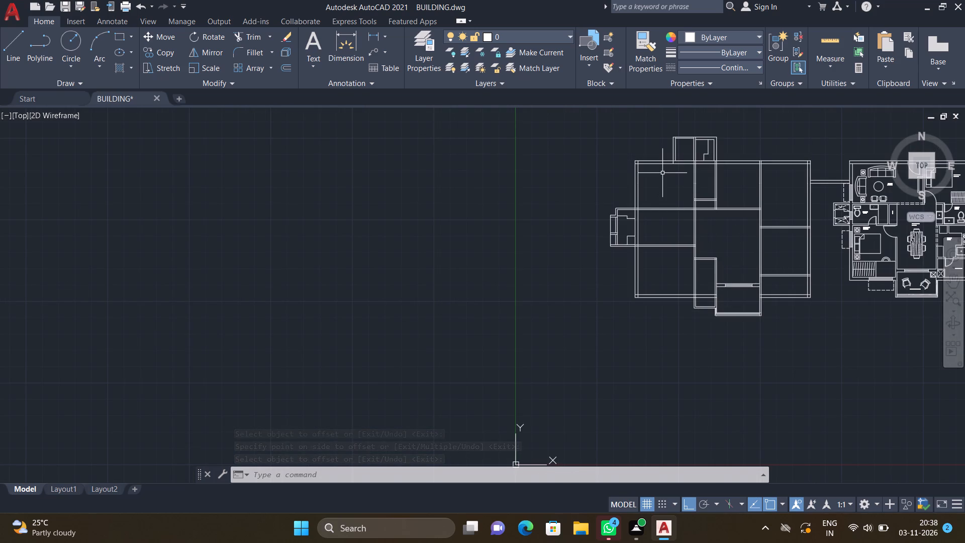
key("l")
key("Return")
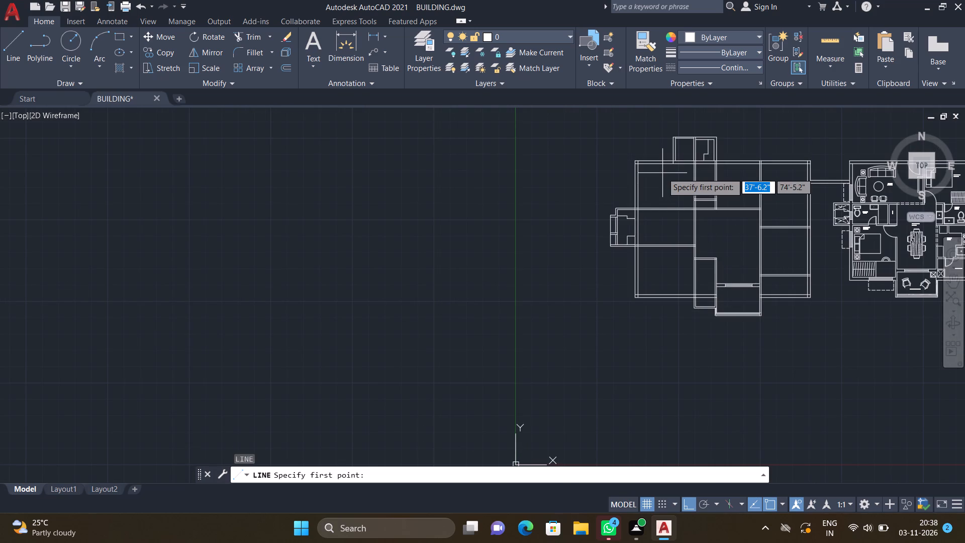
scroll(644, 197, "up", 3)
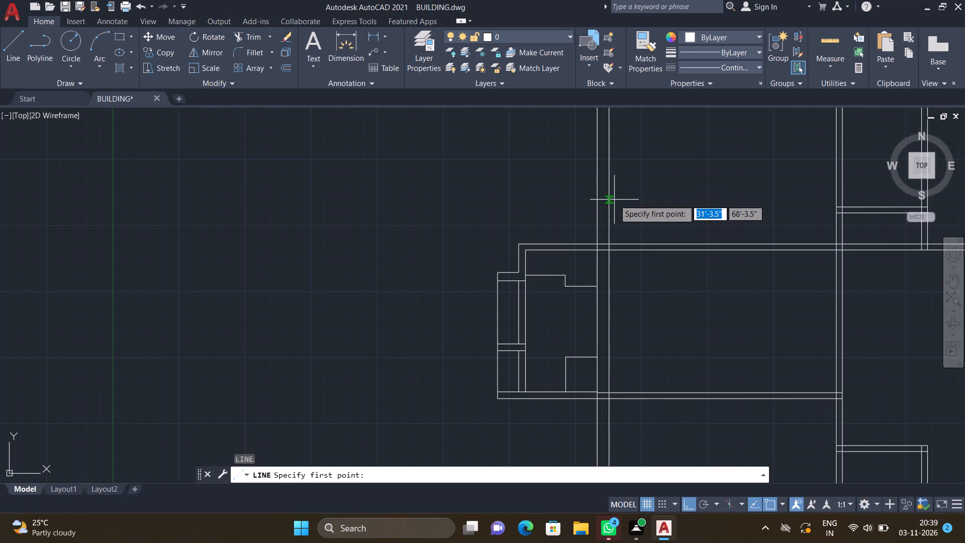
left_click_drag(608, 191, 618, 191)
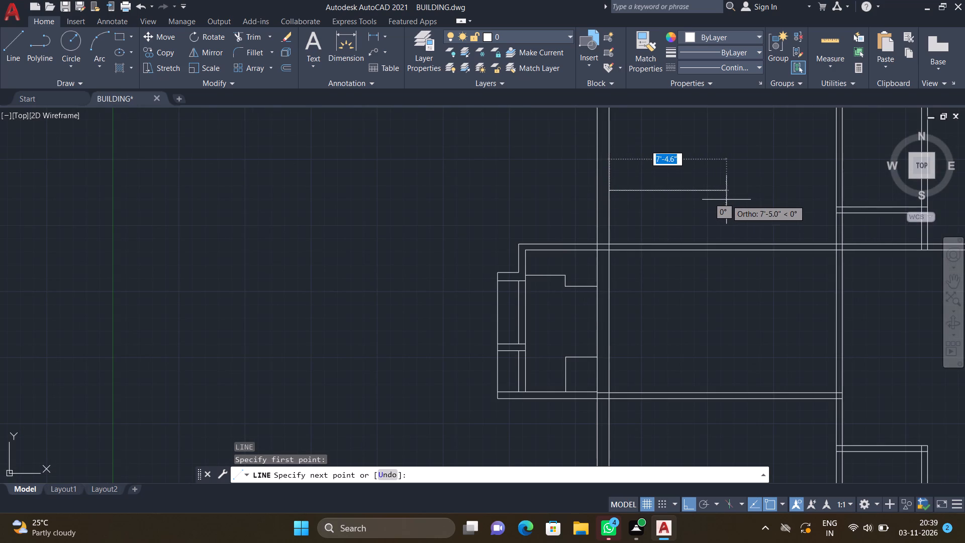
left_click(724, 199)
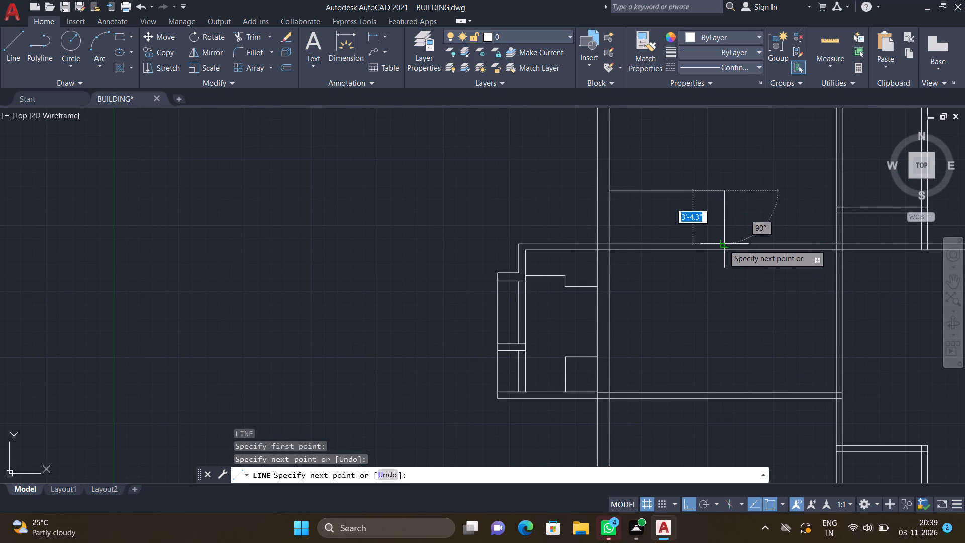
left_click(723, 244)
key("Return")
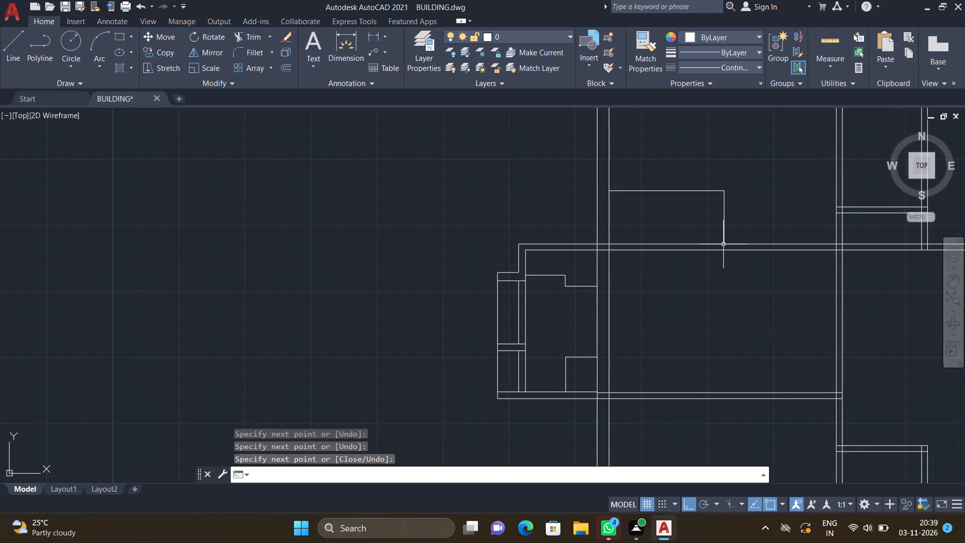
Draw a vertical line about 9' long across the middle west room, from its north wall's inner line to its south wall's inner line.
scroll(723, 244, "down", 2)
scroll(711, 270, "up", 2)
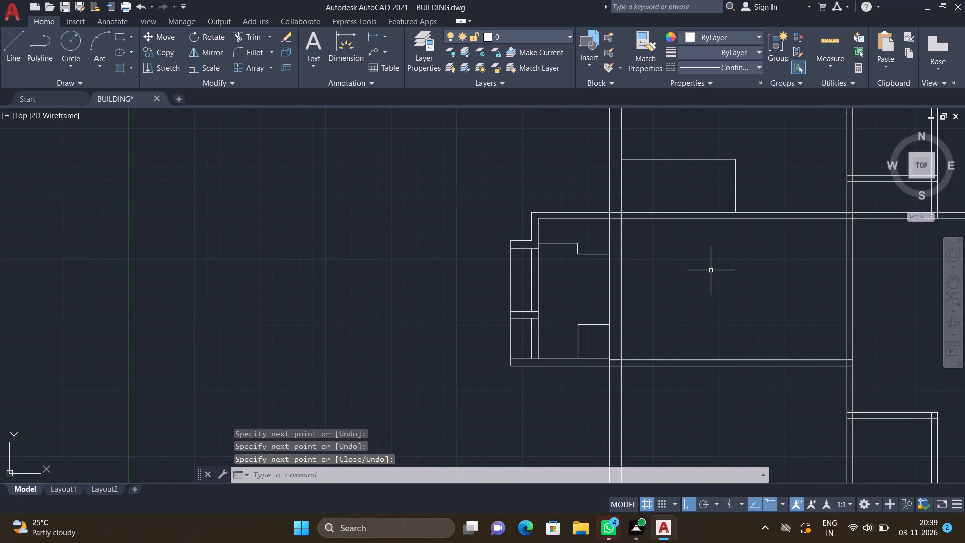
key("l")
key("Return")
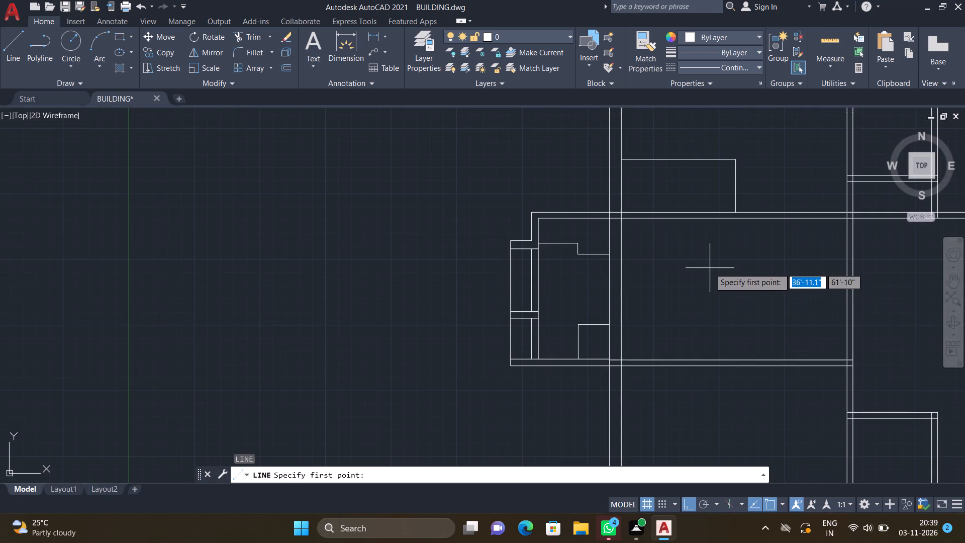
scroll(677, 231, "up", 2)
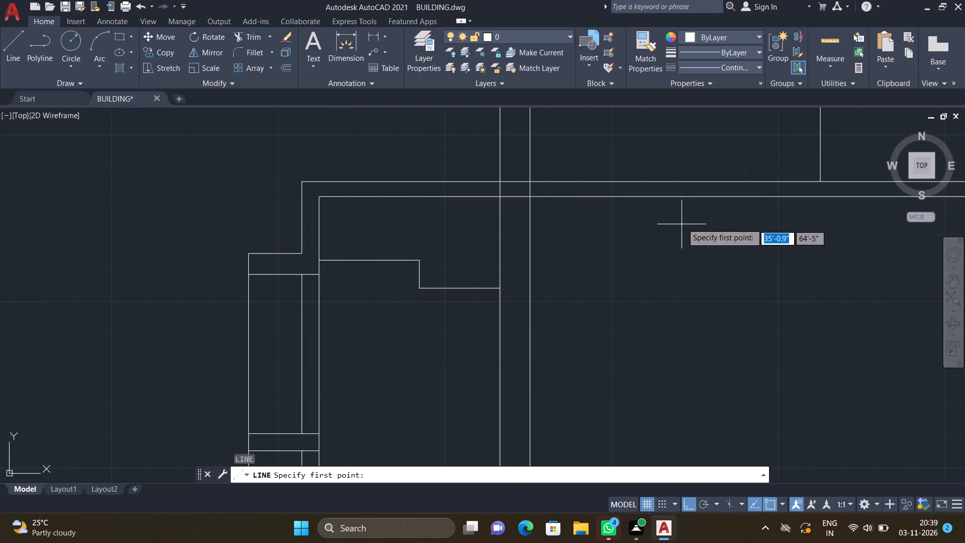
left_click(685, 197)
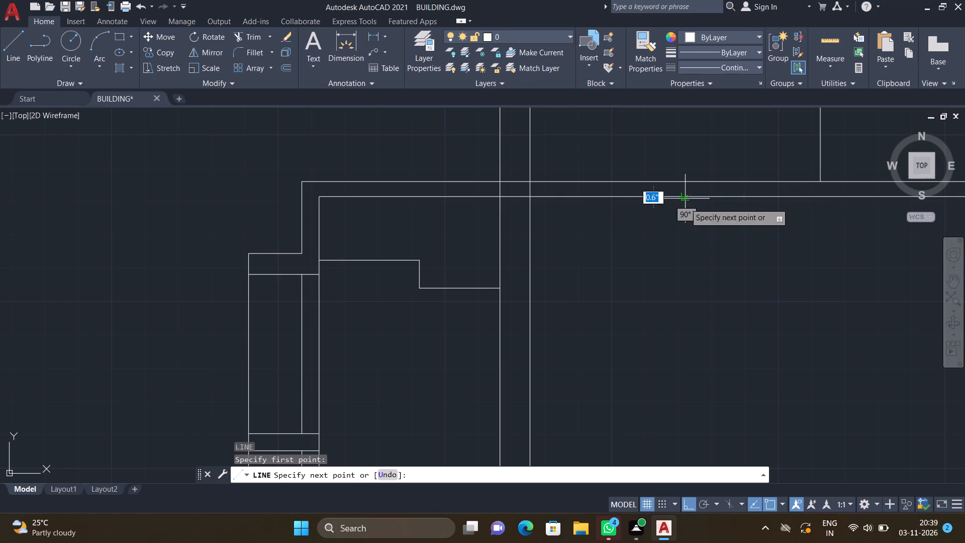
scroll(682, 275, "down", 3)
scroll(680, 333, "up", 1)
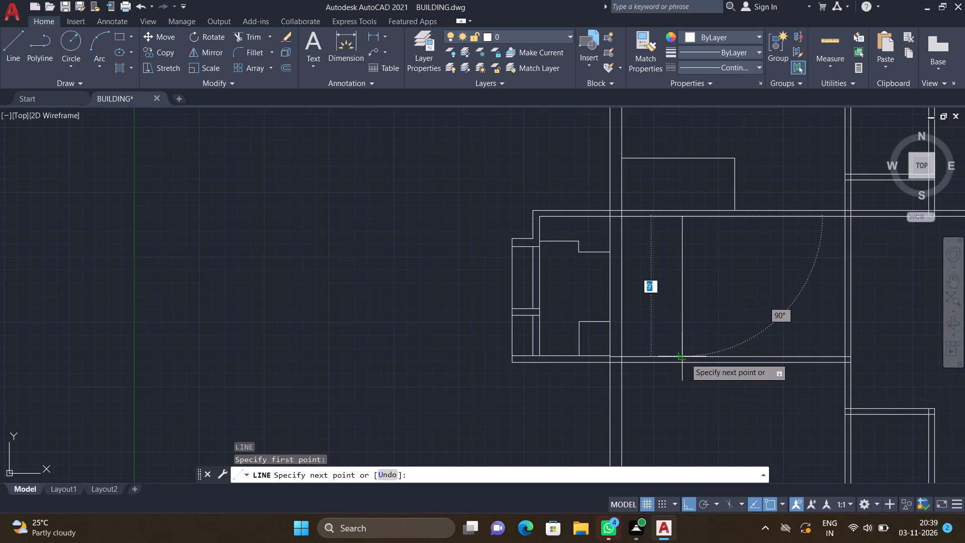
left_click(685, 358)
key("Return")
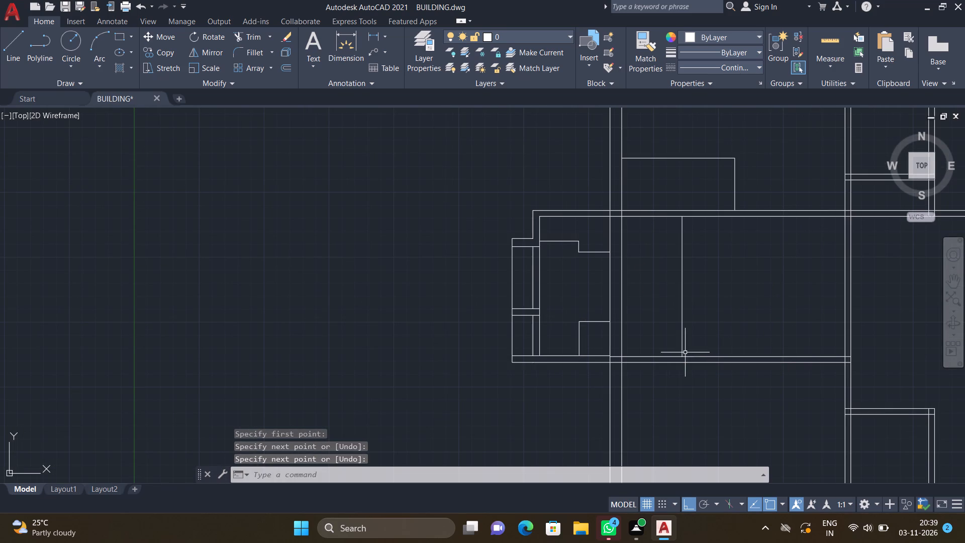
Draw a vertical line across the southwest room, from its north wall to its south wall, about 2'-9" east of the west wall.
scroll(685, 352, "down", 4)
scroll(685, 394, "up", 3)
scroll(664, 274, "up", 2)
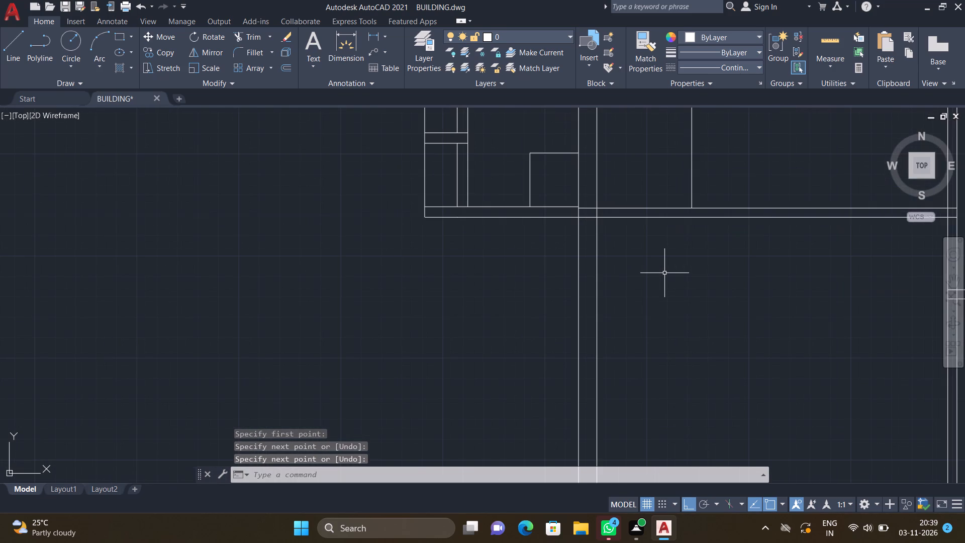
key("l")
key("Return")
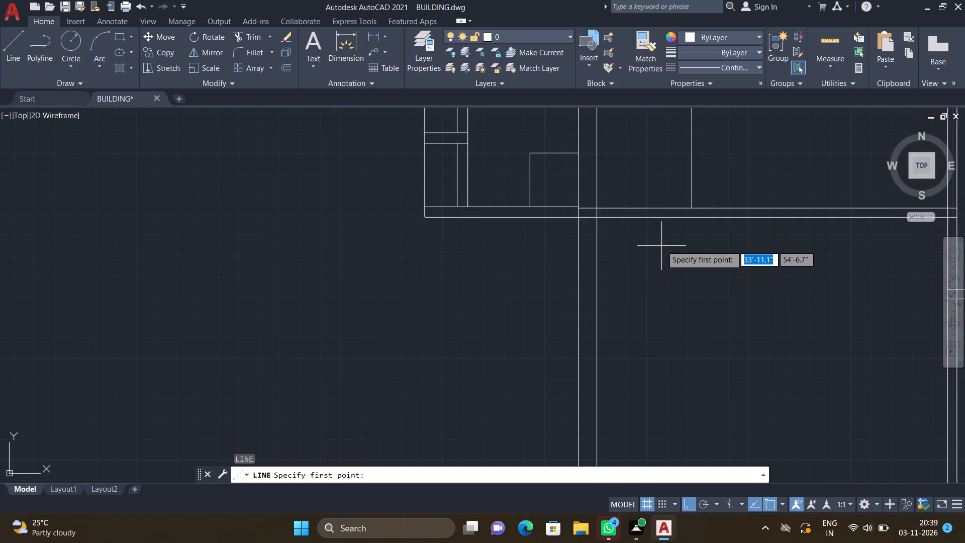
scroll(662, 222, "up", 2)
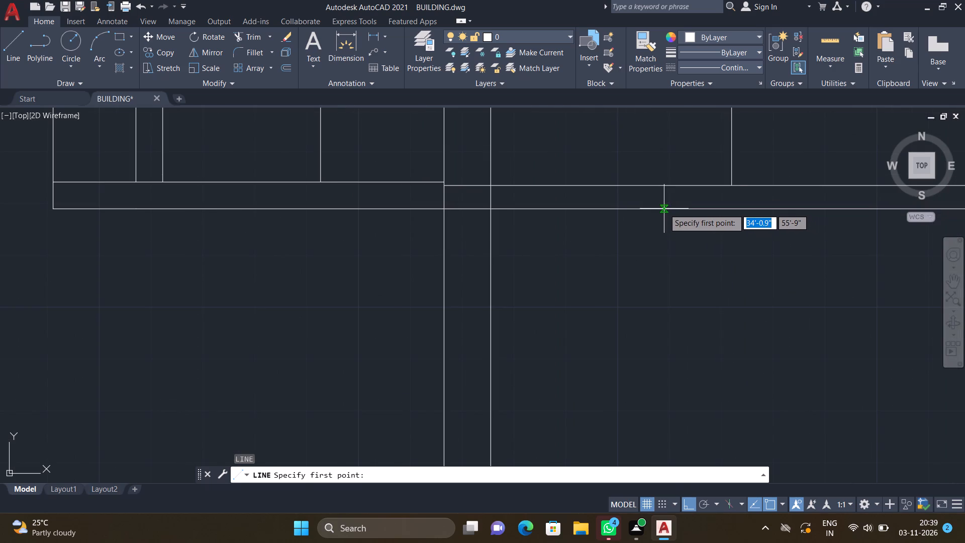
left_click(663, 209)
scroll(664, 299, "down", 5)
scroll(658, 372, "up", 2)
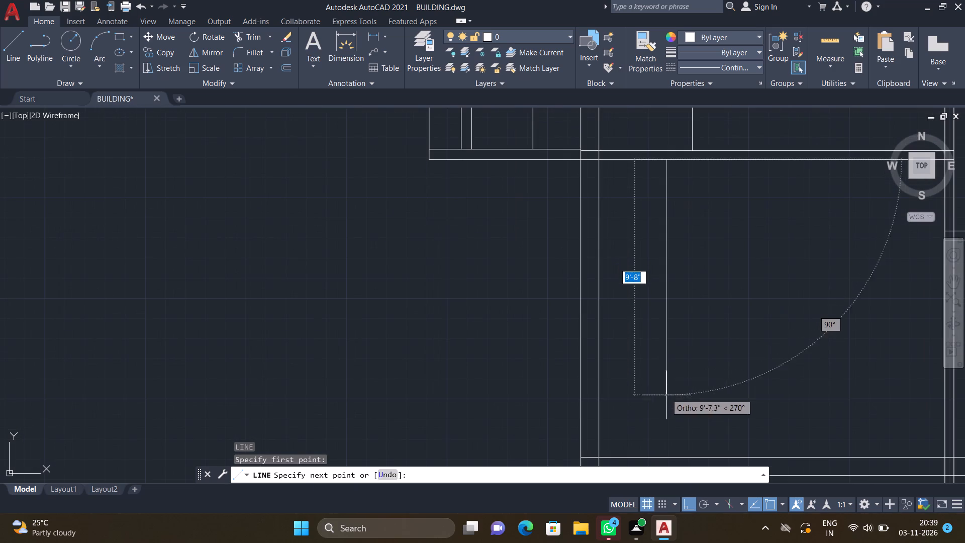
left_click(668, 454)
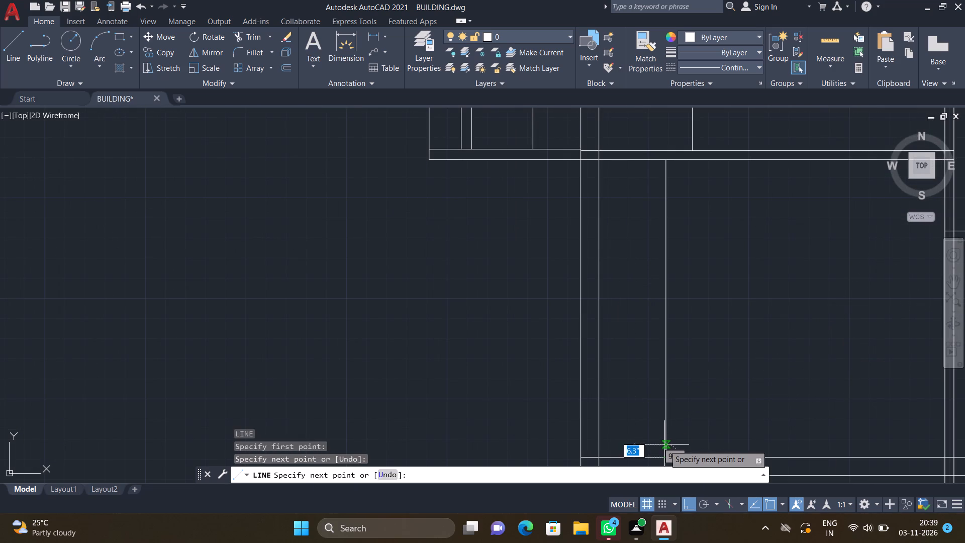
key("Return")
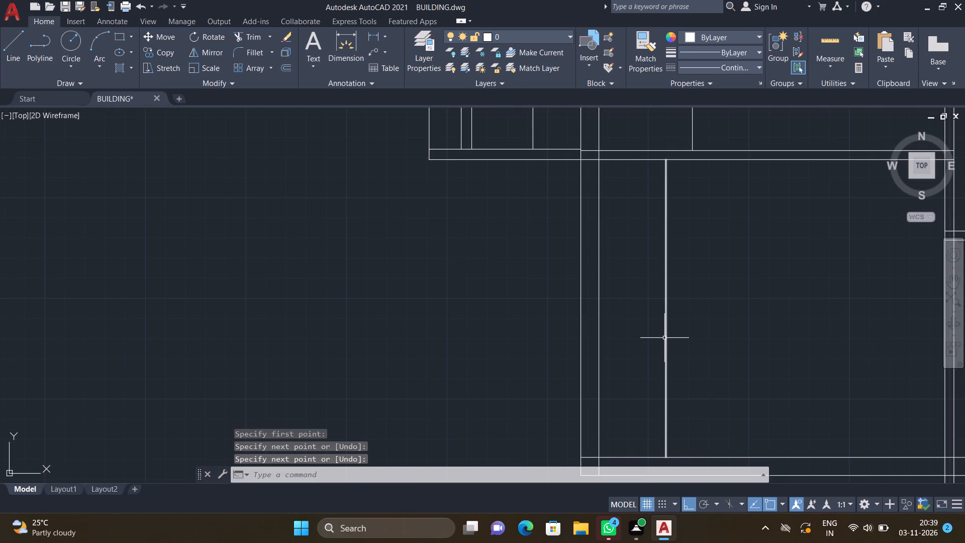
Draw a horizontal line about 2'-9" long from the southwest room's west wall to the new vertical line, about 4'-5" below the north wall.
key("l")
key("Return")
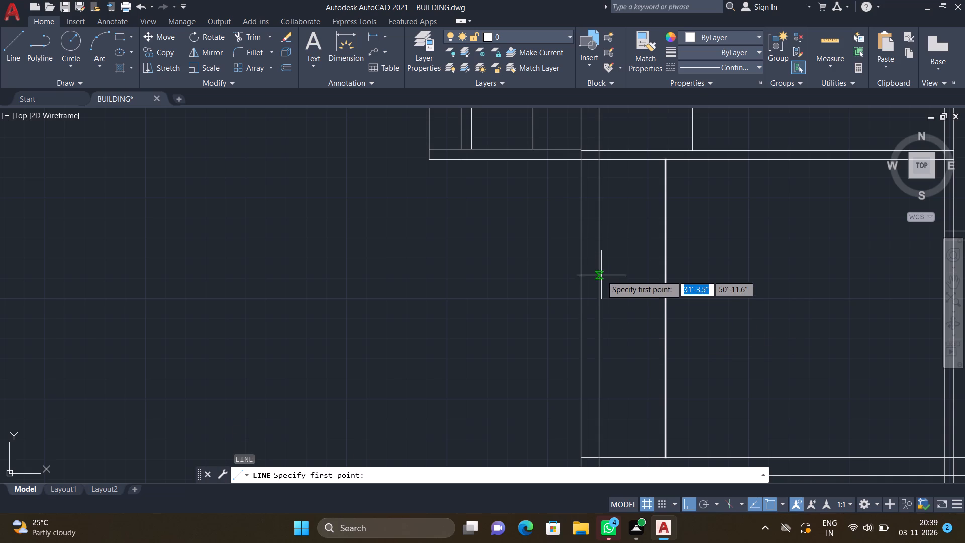
left_click(599, 267)
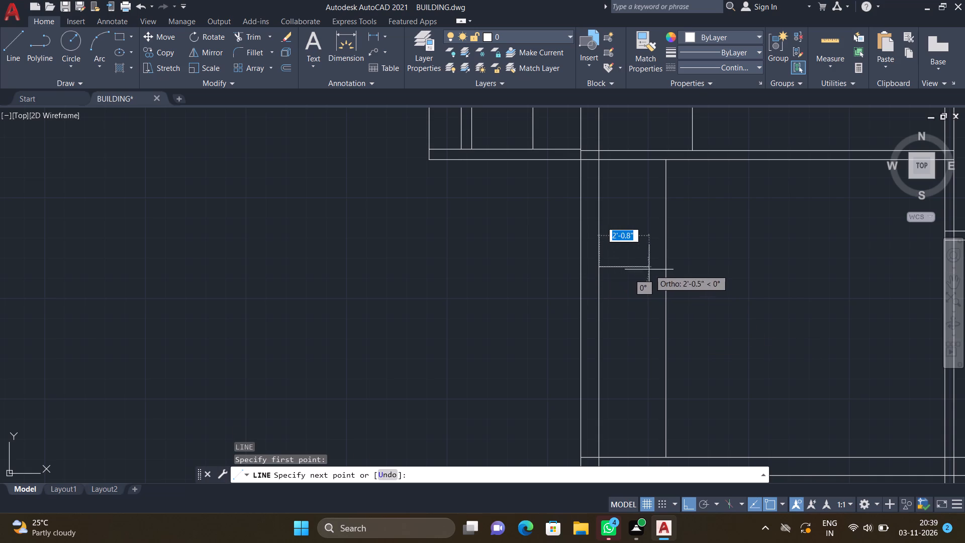
left_click(666, 267)
key("Return")
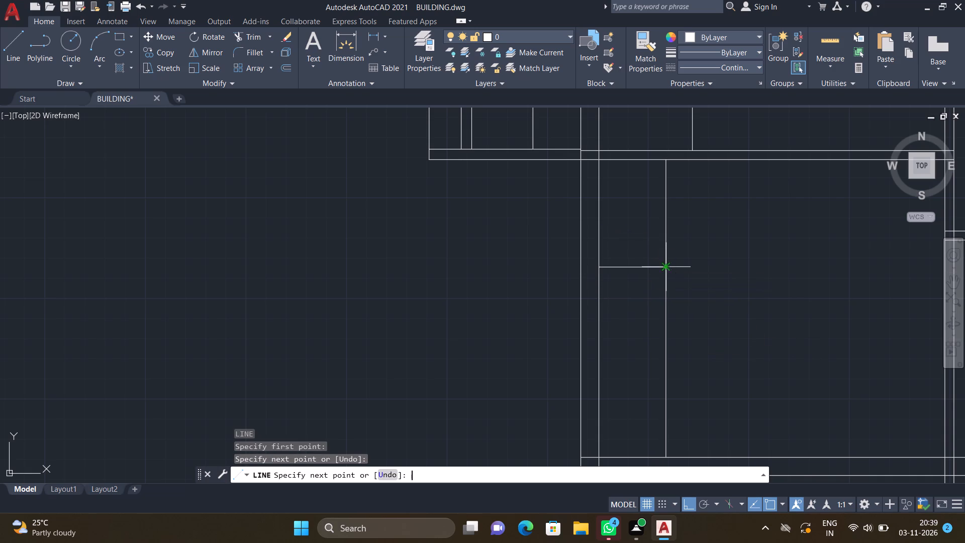
Draw a 5' horizontal line across the narrow room east of the southwest room, about 2'-9" south of its north wall.
scroll(660, 265, "down", 3)
middle_click_drag(659, 264, 564, 238)
scroll(553, 236, "down", 1)
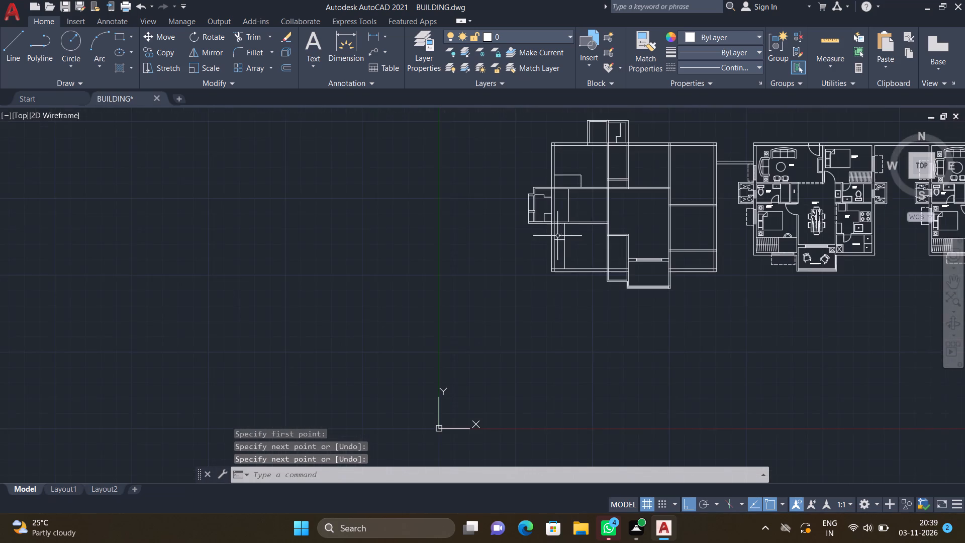
scroll(611, 220, "up", 2)
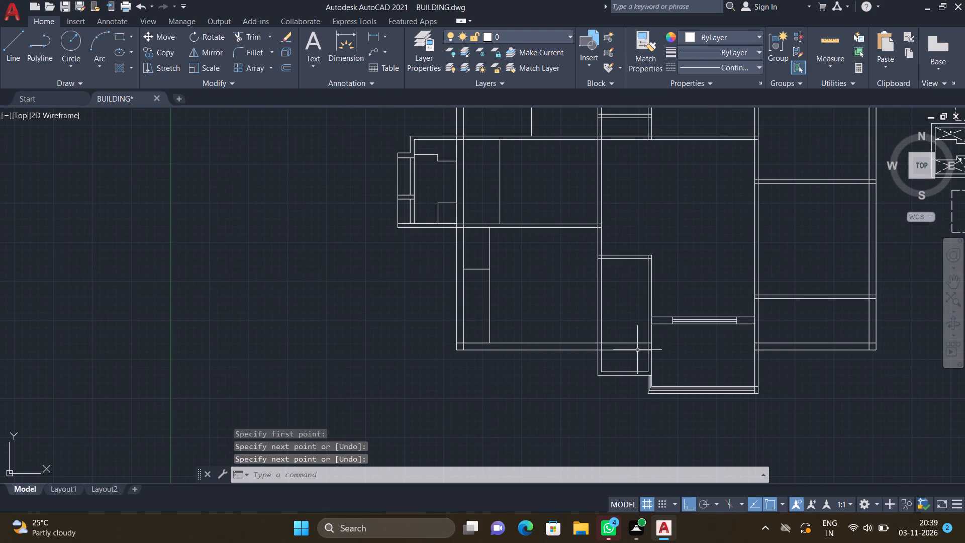
key("l")
key("Return")
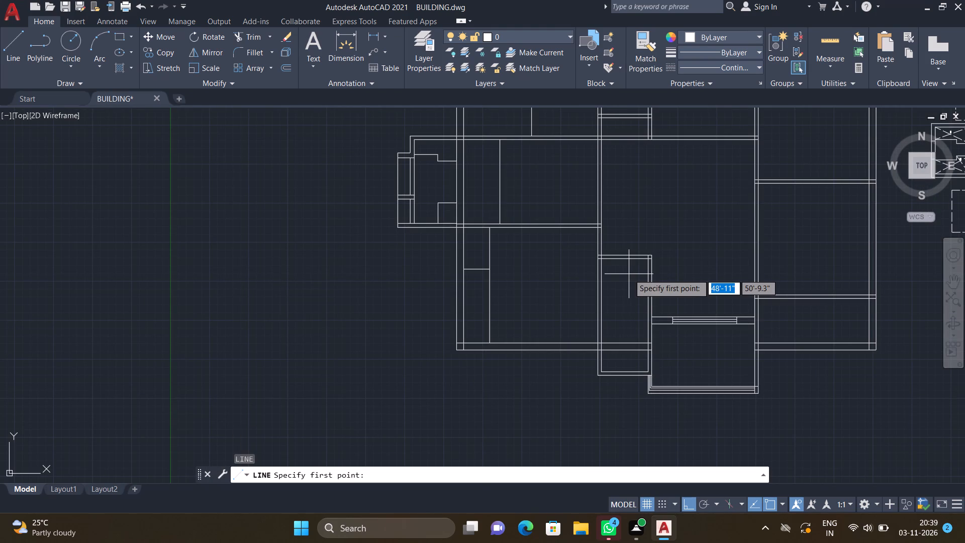
scroll(606, 289, "up", 2)
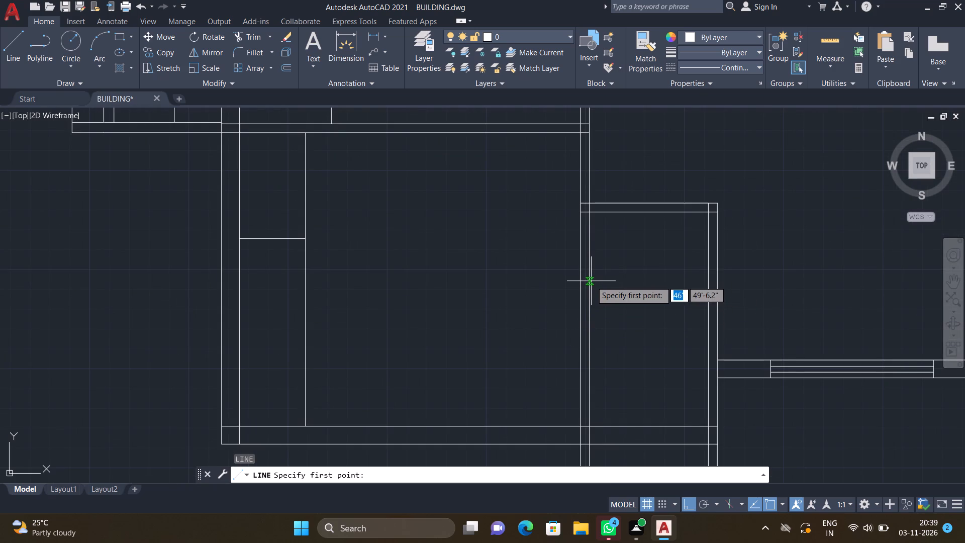
left_click(590, 278)
scroll(686, 277, "up", 2)
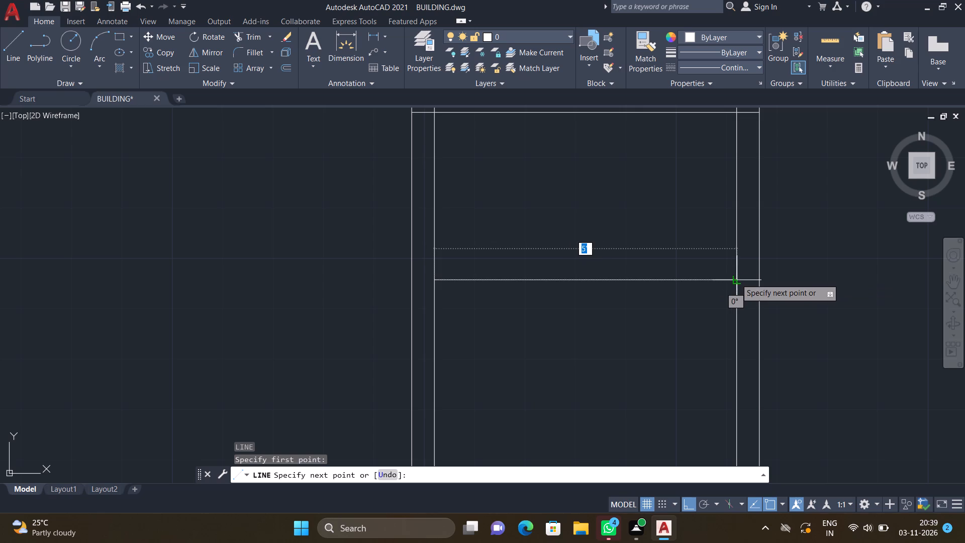
left_click(736, 279)
key("Return")
scroll(732, 283, "down", 2)
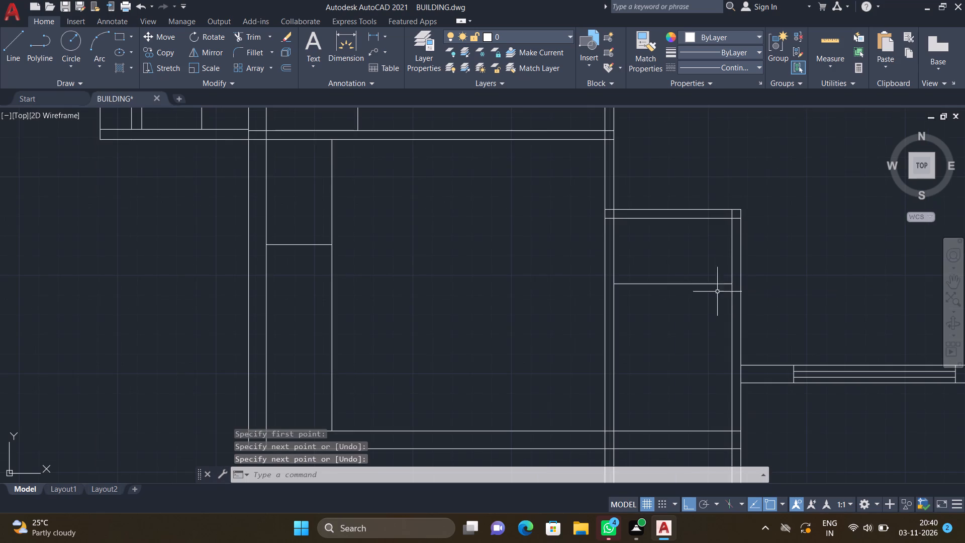
Draw a vertical line about 4'-9" long across the southeast strip room, from partition to south wall, about 2'-3" east of its west wall.
scroll(688, 302, "down", 2)
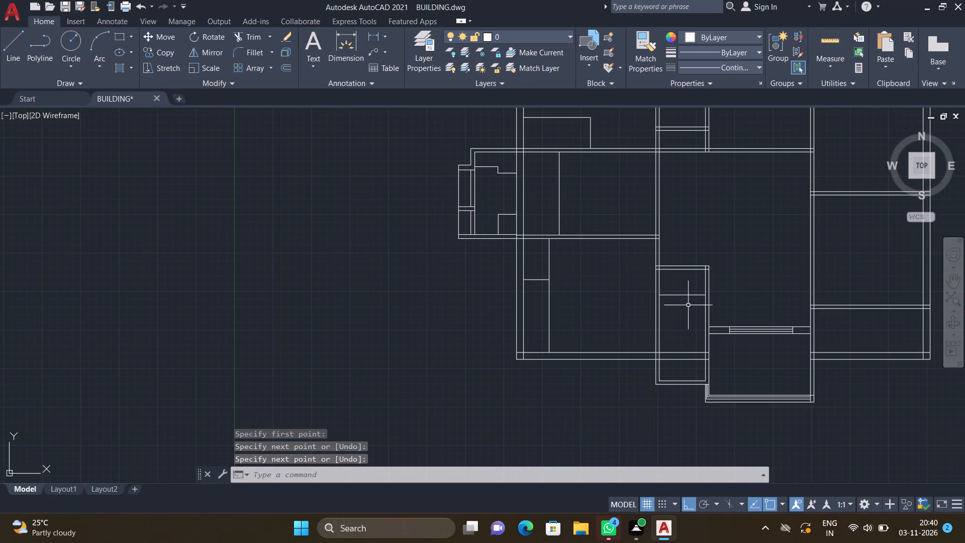
scroll(688, 319, "up", 1)
scroll(578, 290, "down", 2)
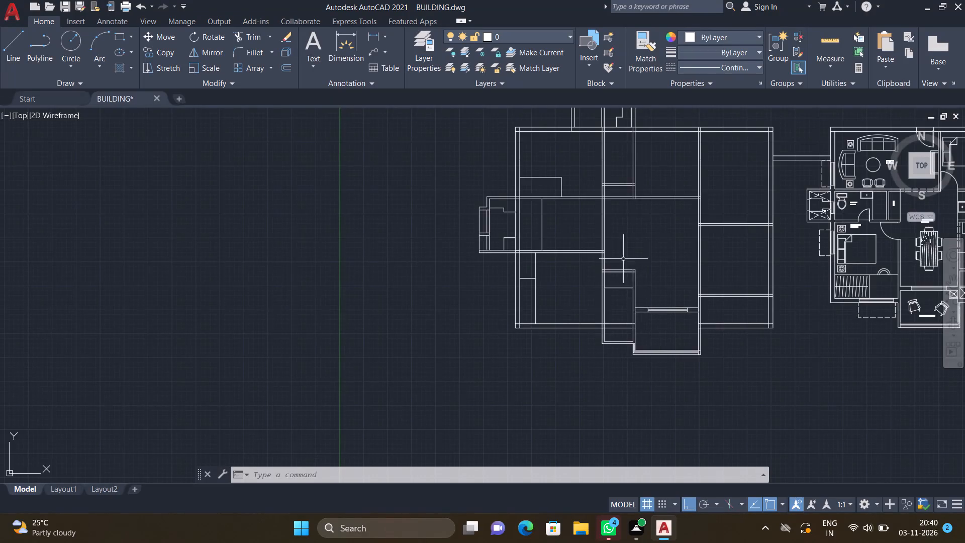
scroll(619, 256, "up", 2)
scroll(598, 256, "down", 3)
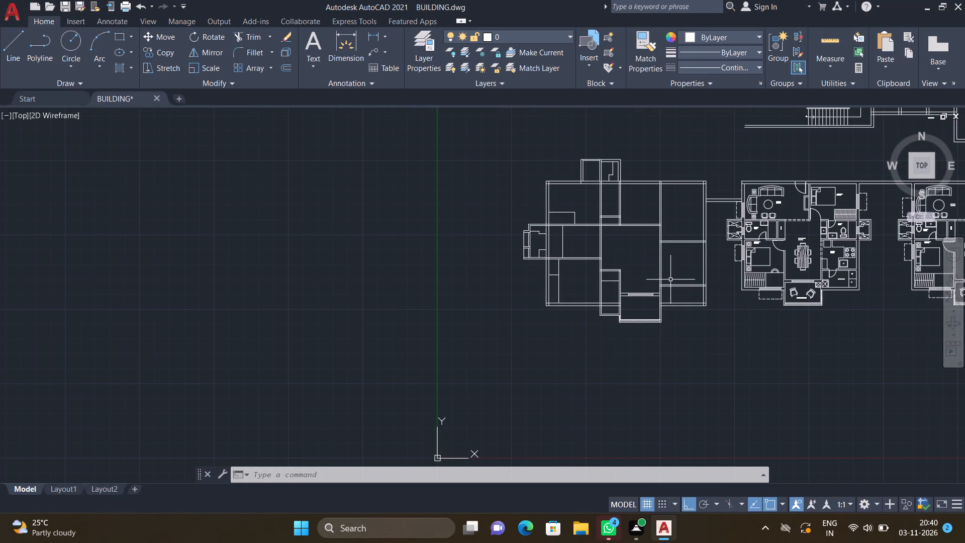
scroll(682, 259, "up", 2)
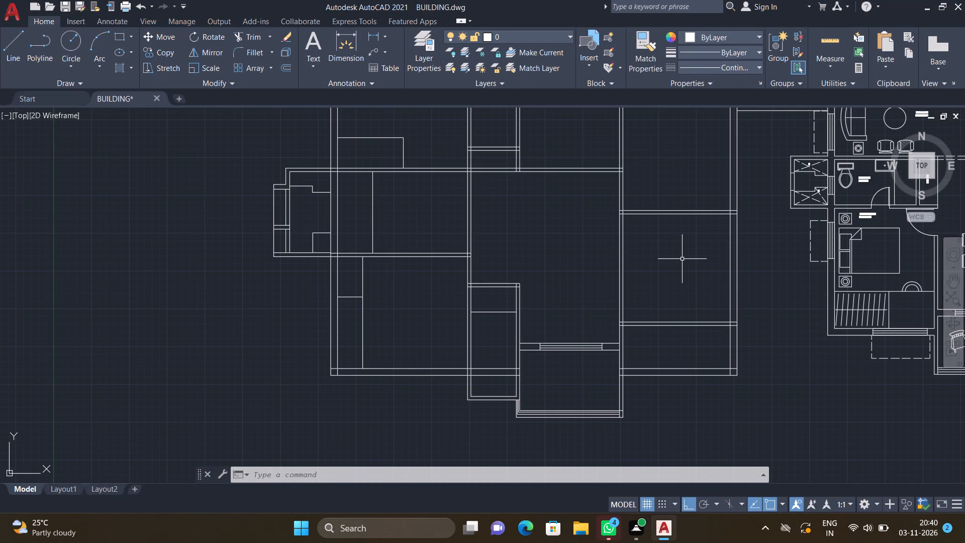
key("l")
key("Return")
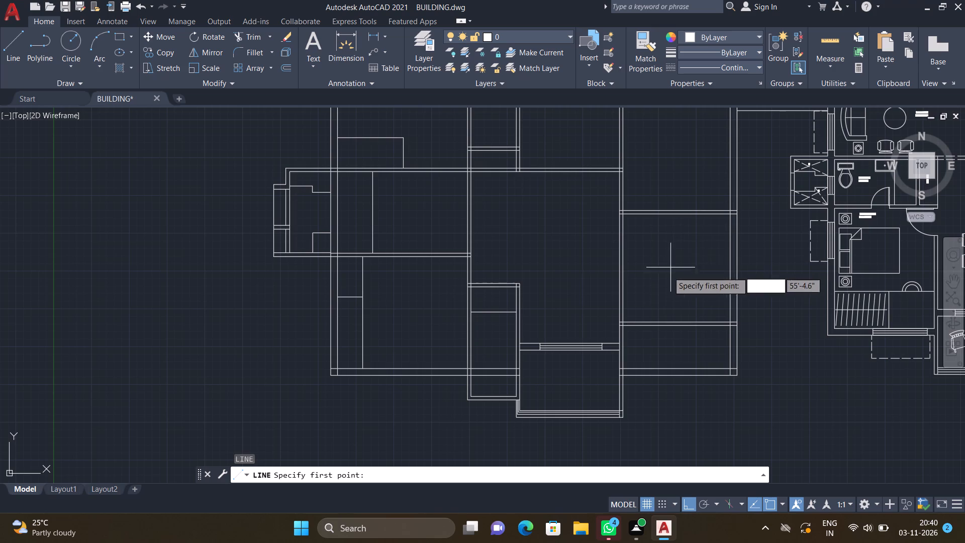
scroll(642, 312, "up", 2)
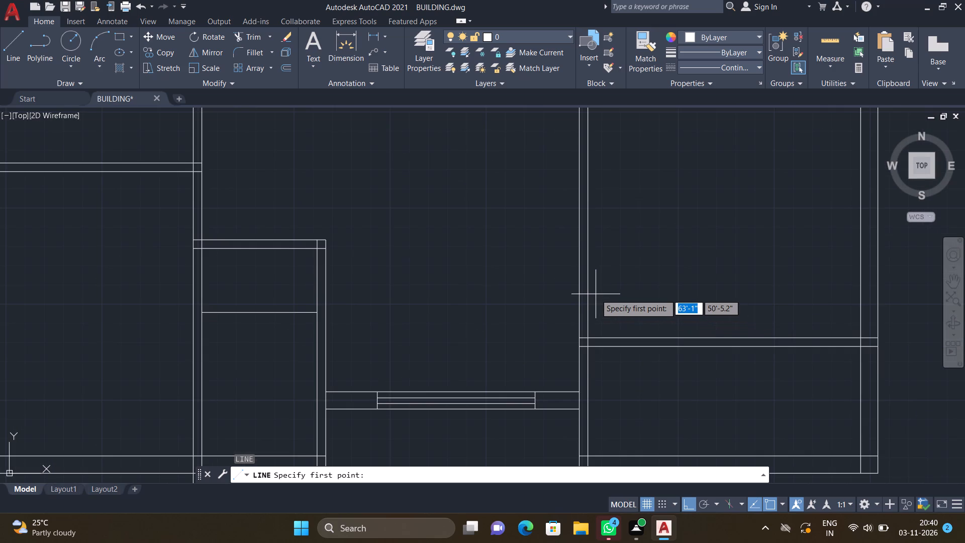
scroll(651, 371, "down", 2)
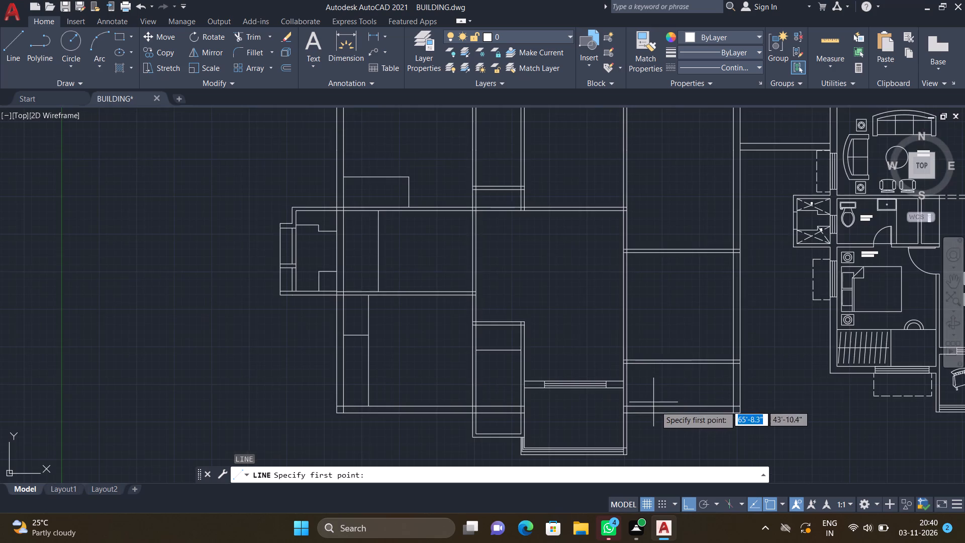
scroll(655, 406, "up", 2)
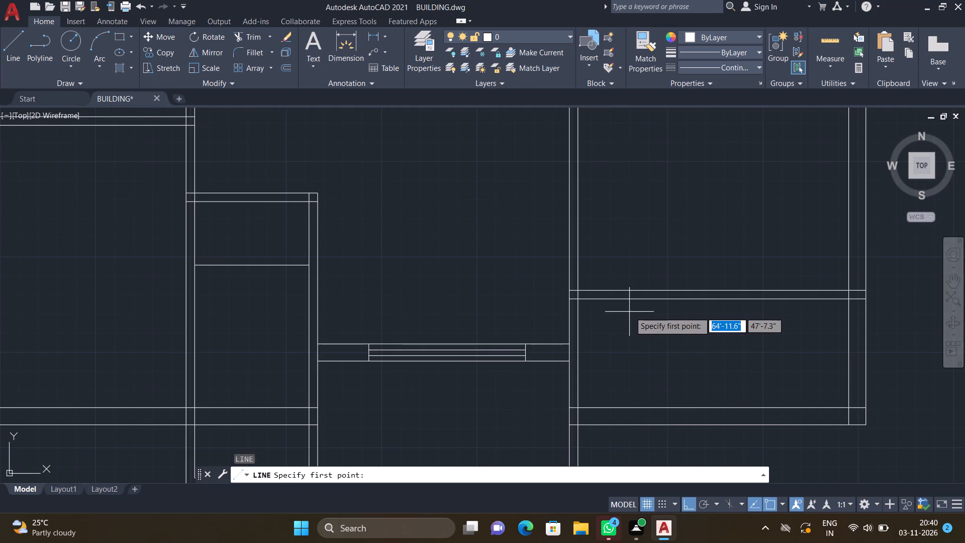
left_click(630, 300)
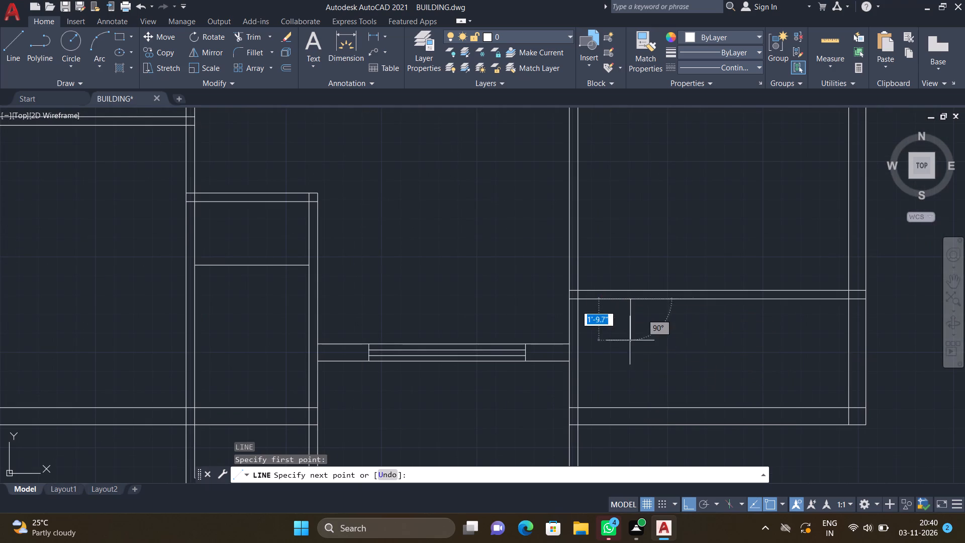
left_click(630, 409)
key("Return")
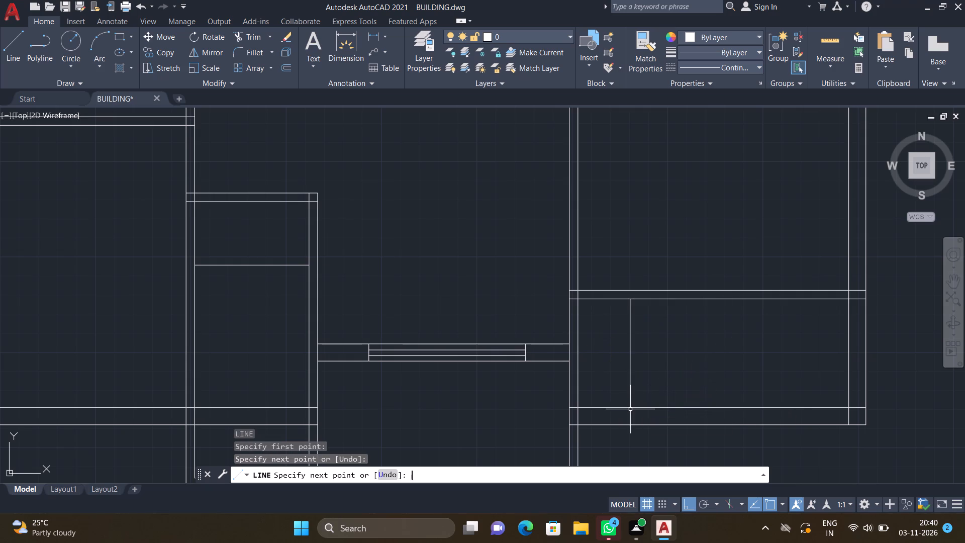
Draw a horizontal line about 2'-3" long from the midpoint of the new vertical line to the southeast strip room's west wall.
scroll(590, 360, "up", 2)
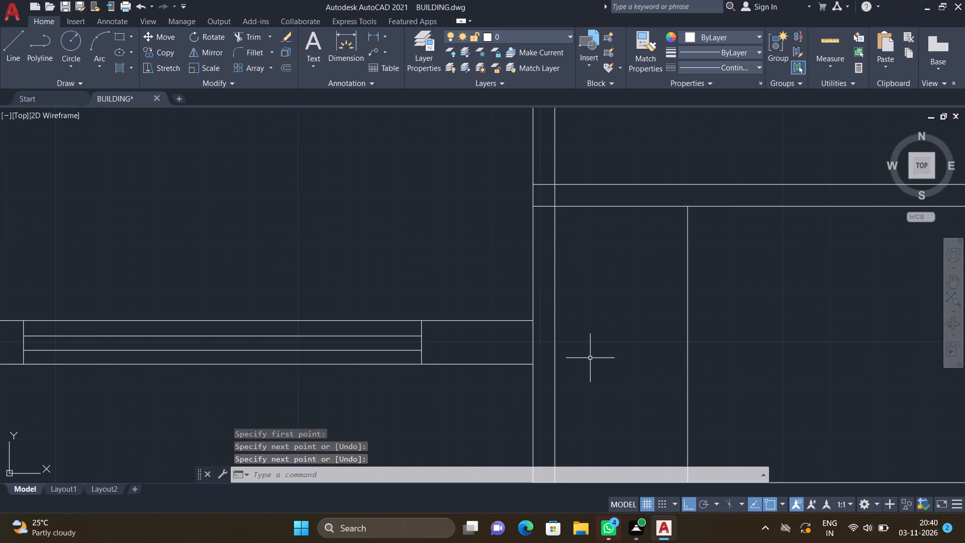
key("l")
key("Return")
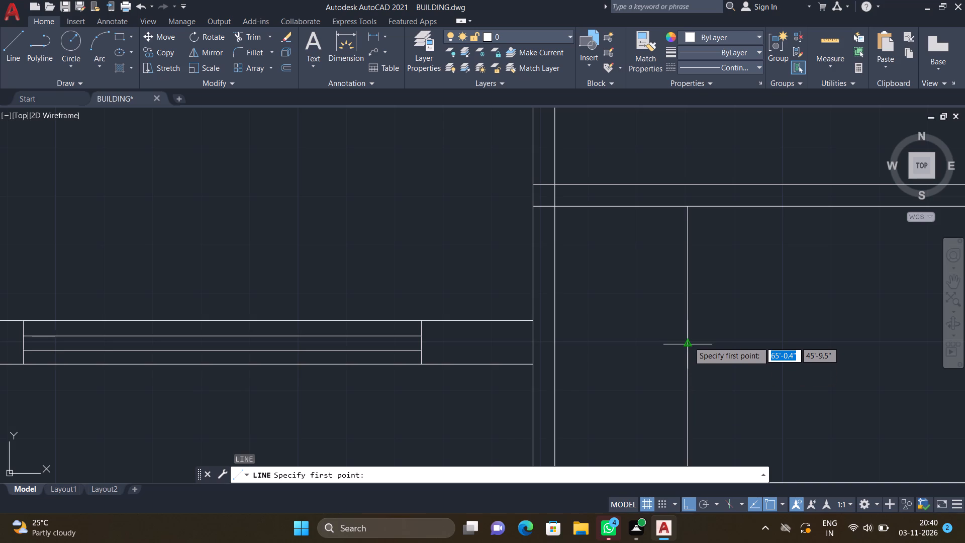
left_click(689, 341)
left_click(550, 341)
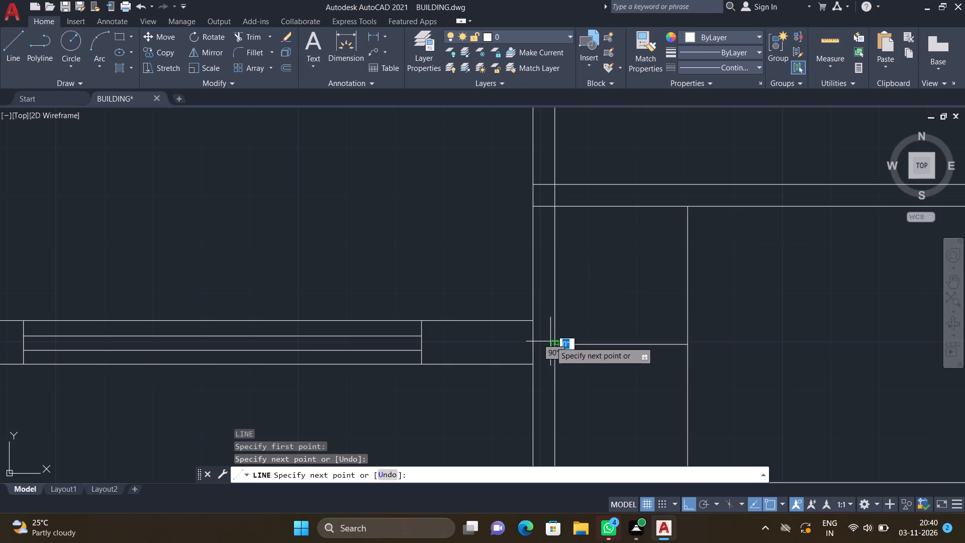
key("Return")
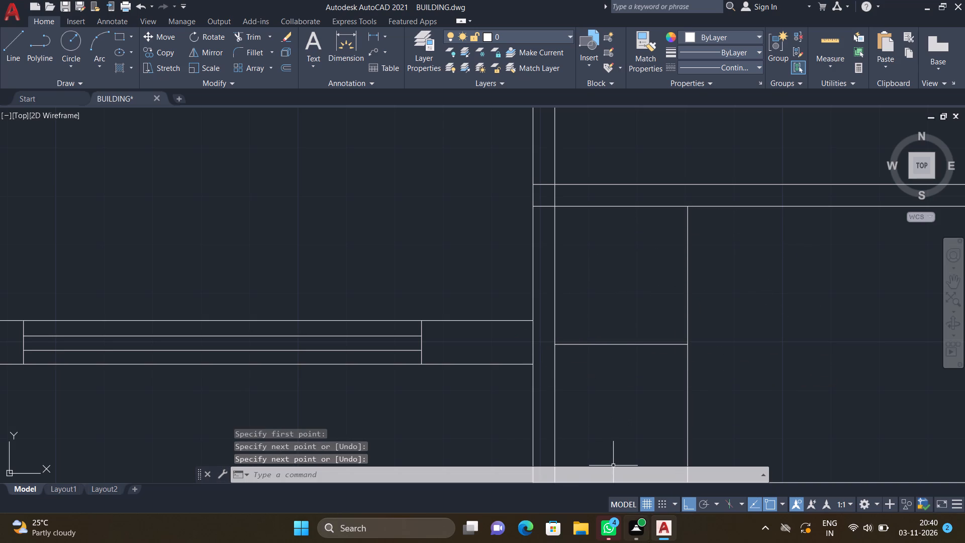
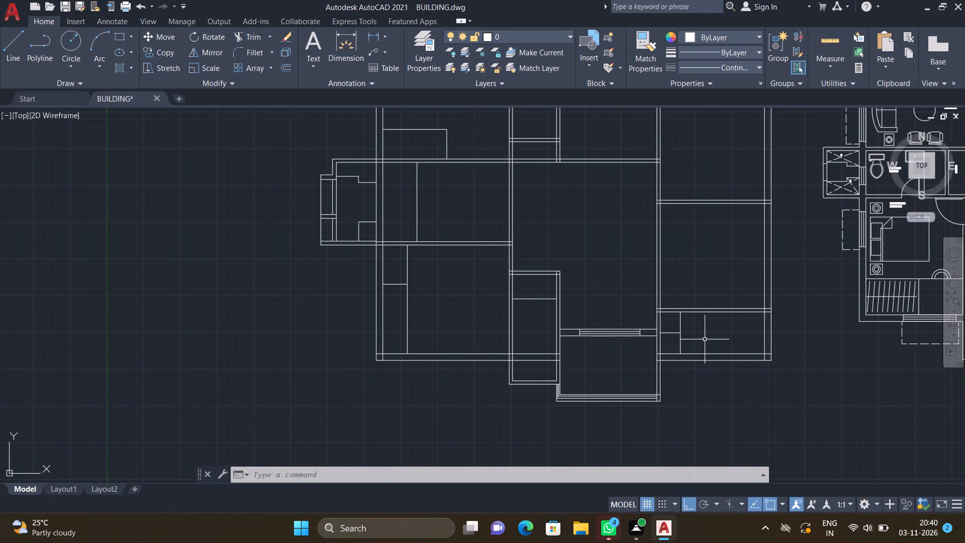
Draw an L-shaped line in the southwest corner of the room north of the southeast strip, about 2'-2" wide and 1'-10" deep.
key("l")
key("Return")
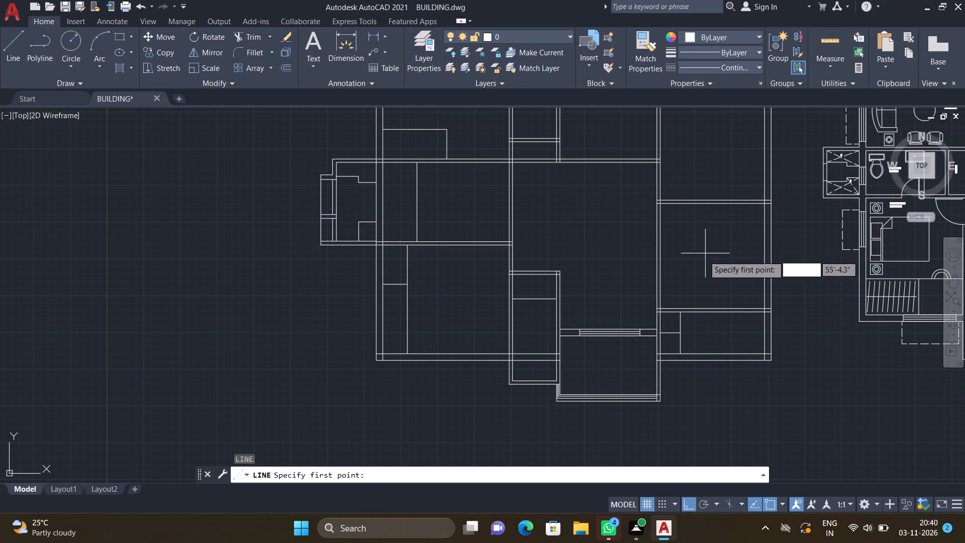
scroll(669, 296, "up", 3)
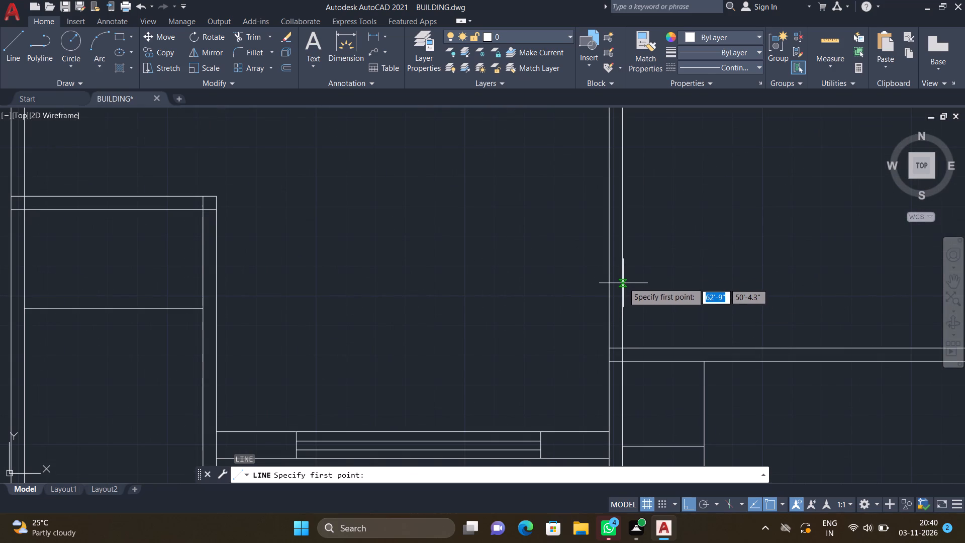
left_click_drag(623, 282, 633, 284)
scroll(707, 289, "up", 1)
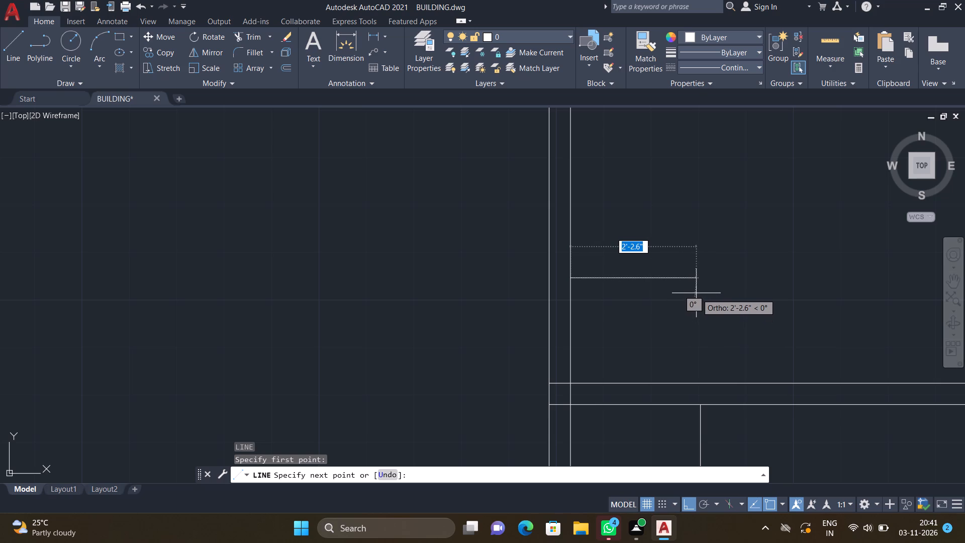
left_click(692, 287)
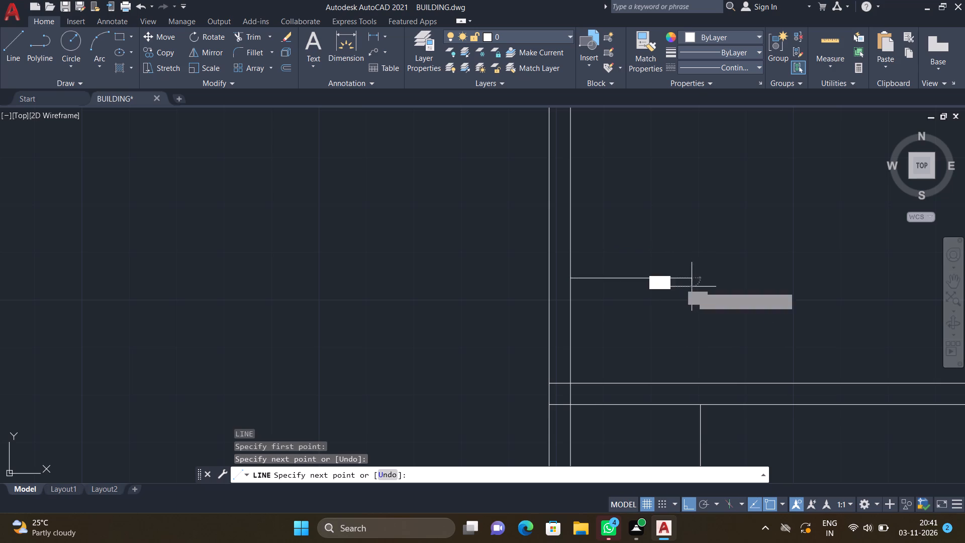
scroll(691, 376, "up", 1)
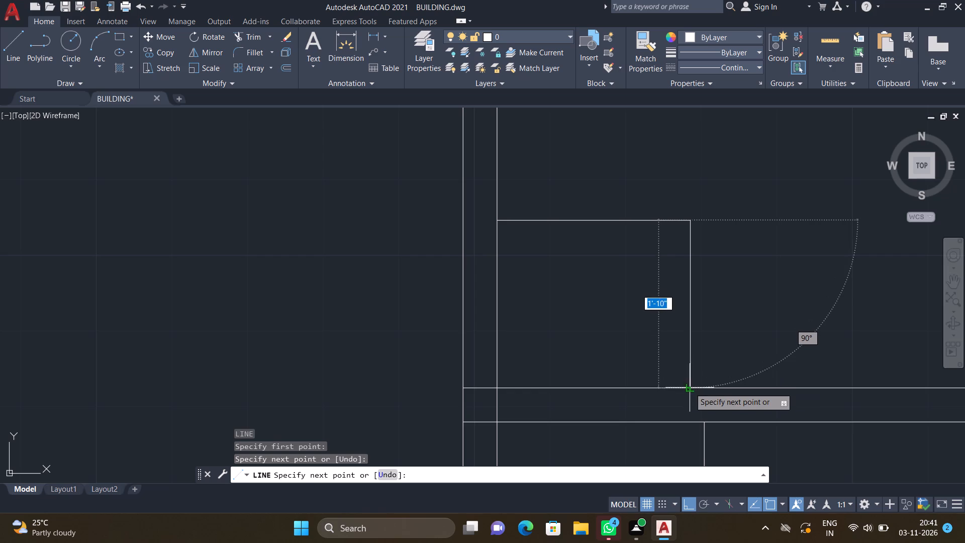
left_click(690, 387)
key("Return")
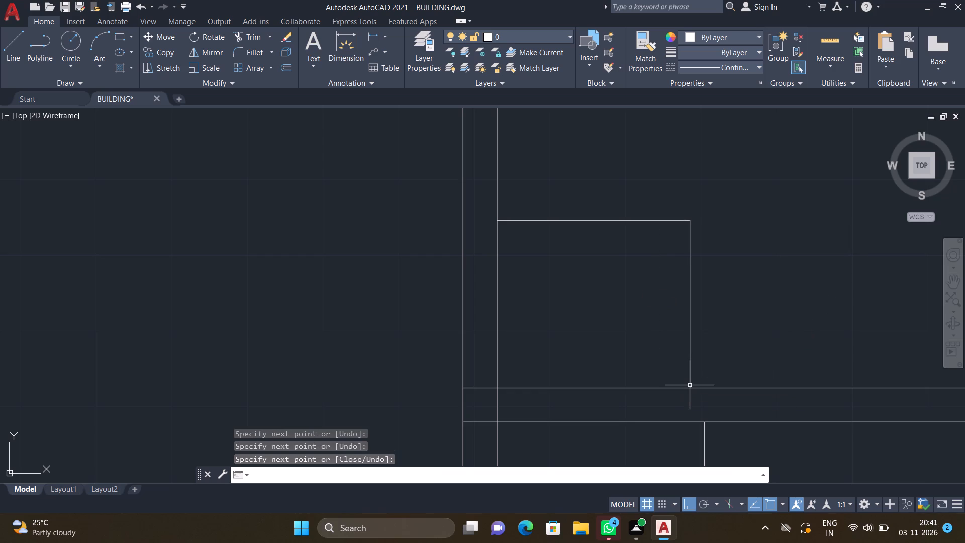
Draw a stepped counter line in the same room: about 3'-1" north from the south partition, a short run east, and north to just below the north partition.
scroll(689, 385, "down", 2)
scroll(786, 360, "down", 1)
scroll(691, 303, "down", 2)
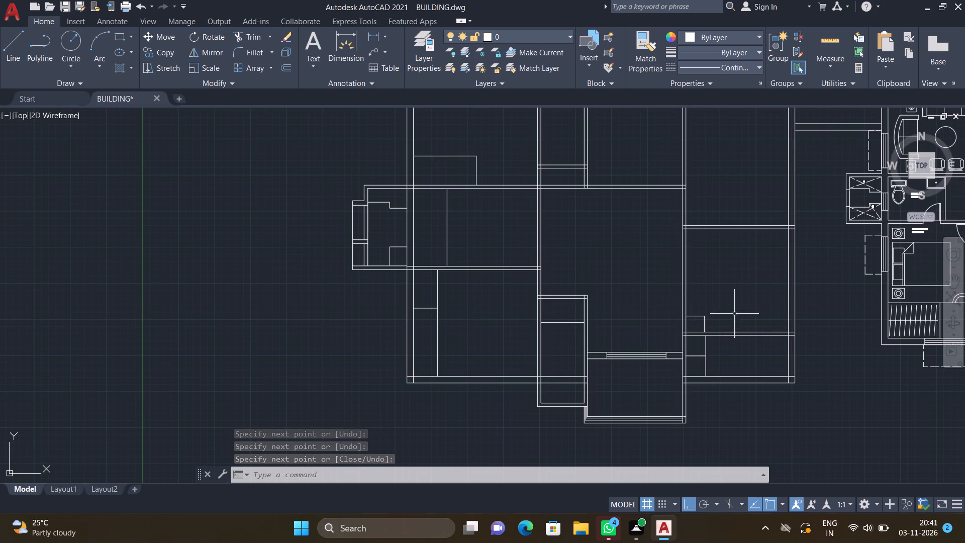
key("l")
key("Return")
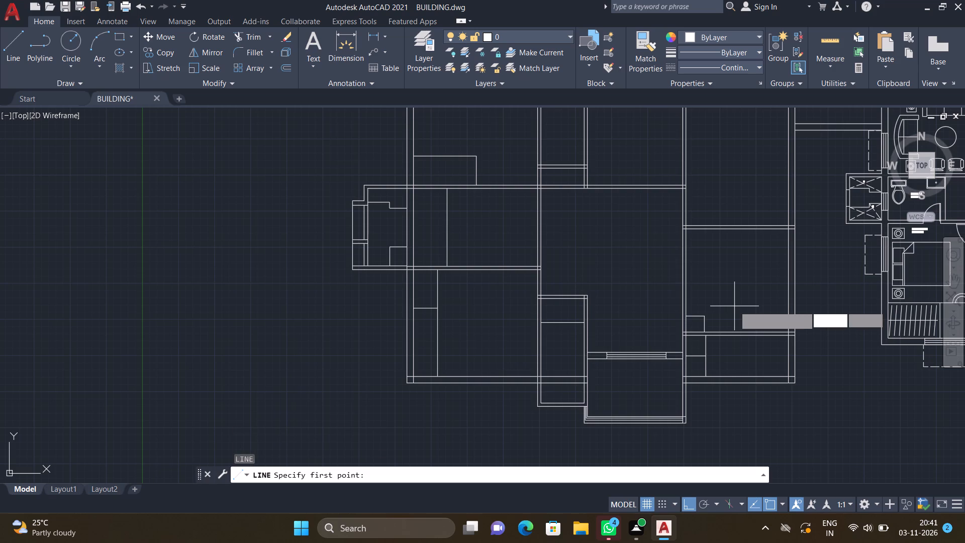
scroll(733, 332, "up", 2)
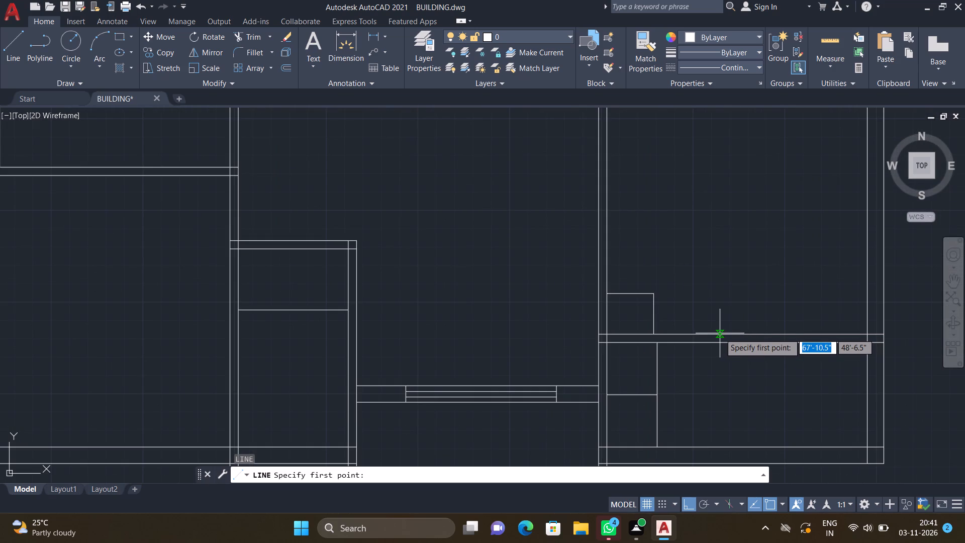
left_click(723, 335)
scroll(734, 275, "down", 2)
scroll(735, 267, "up", 1)
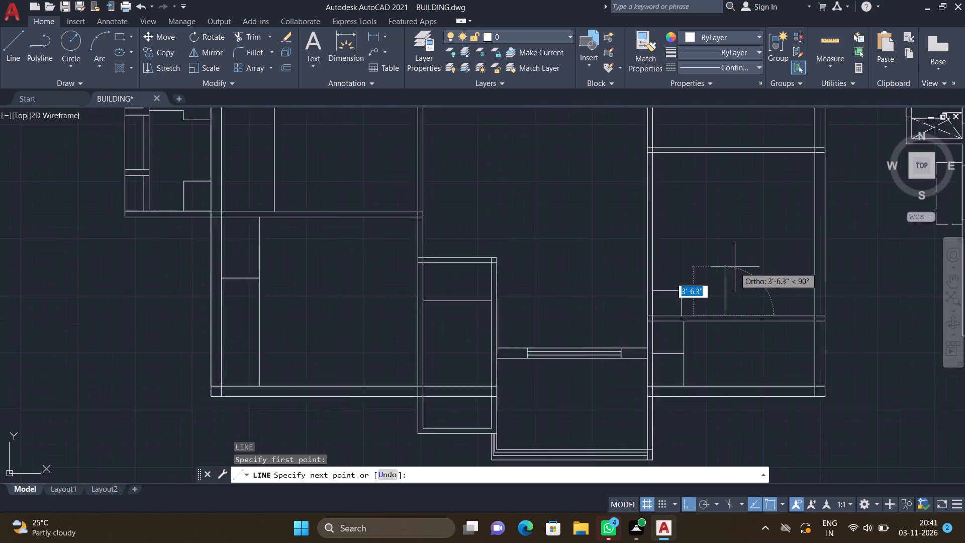
scroll(734, 266, "up", 1)
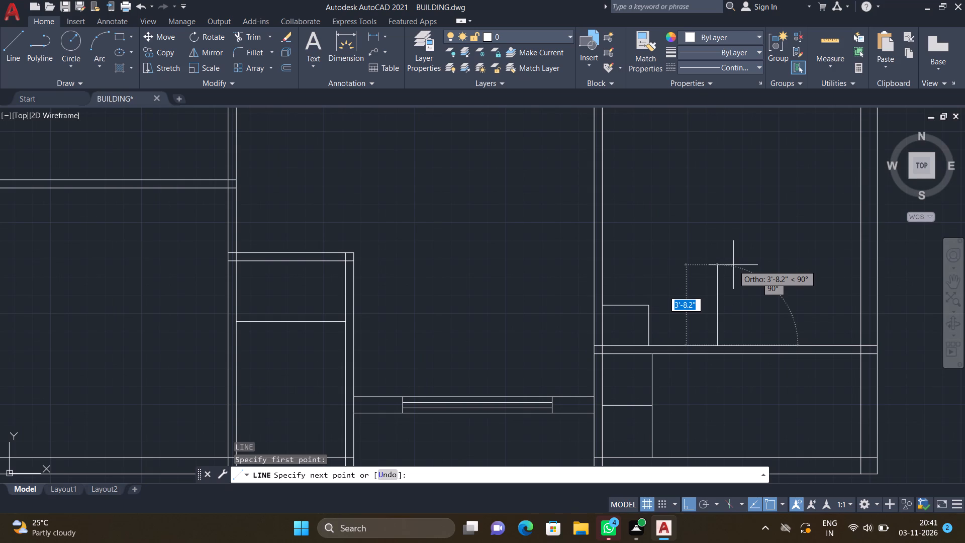
scroll(731, 266, "down", 2)
scroll(722, 262, "up", 2)
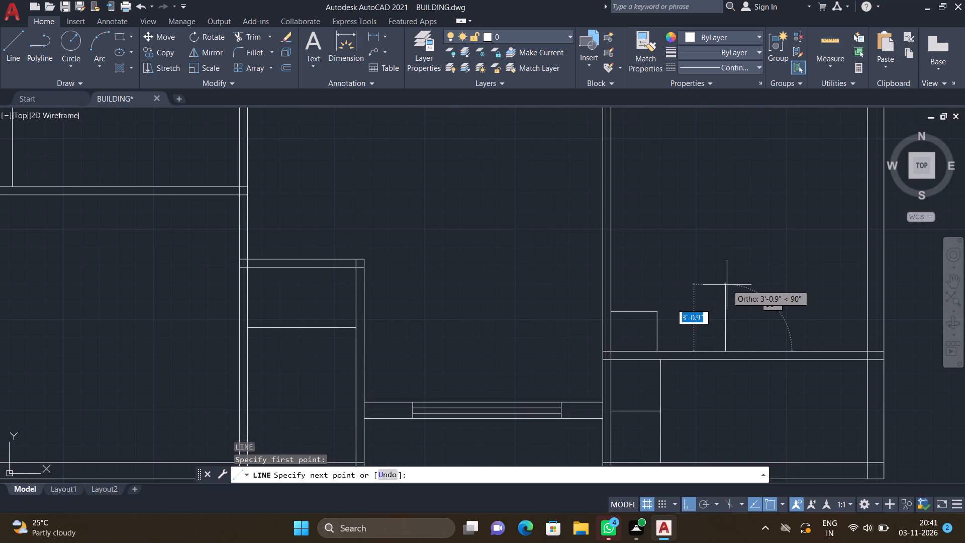
left_click(727, 285)
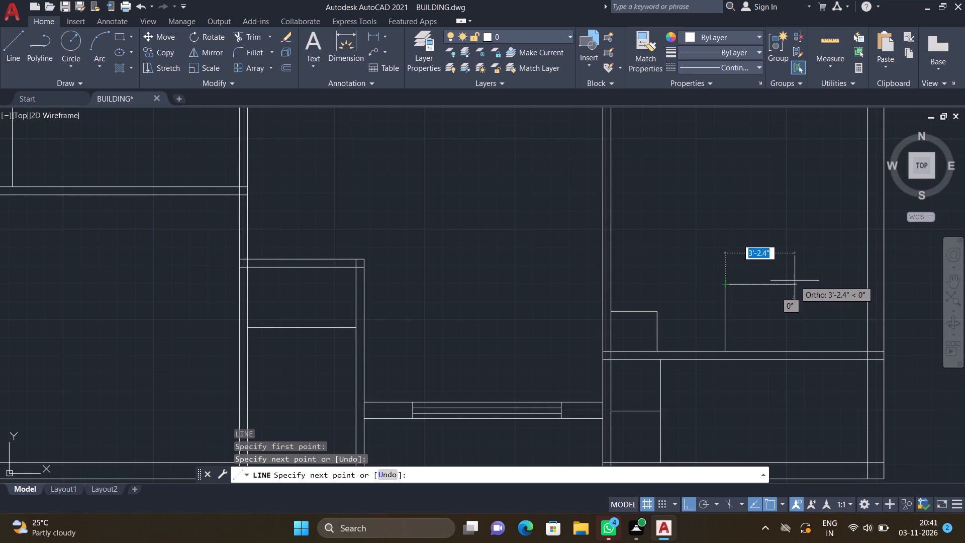
scroll(795, 281, "up", 1)
left_click(774, 281)
scroll(772, 226, "down", 2)
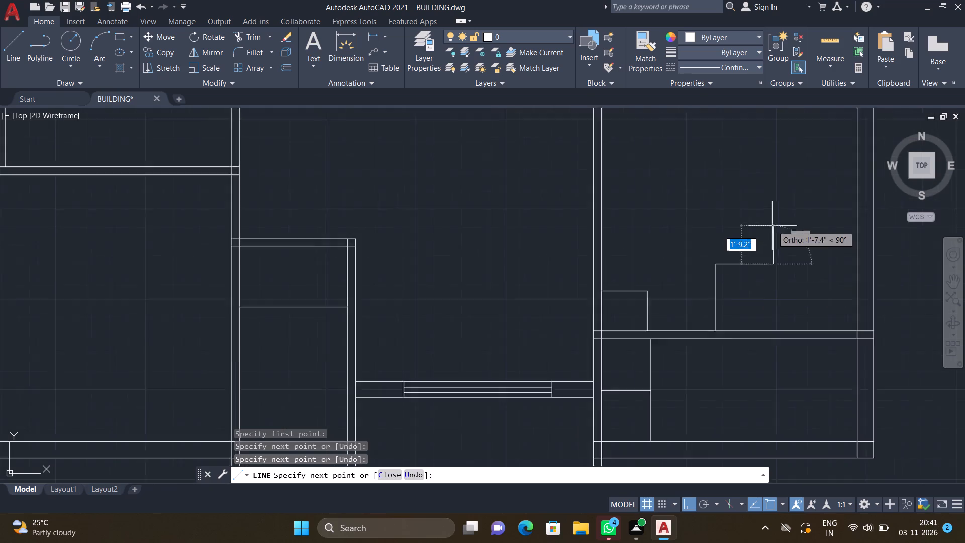
scroll(773, 226, "down", 1)
scroll(778, 183, "up", 2)
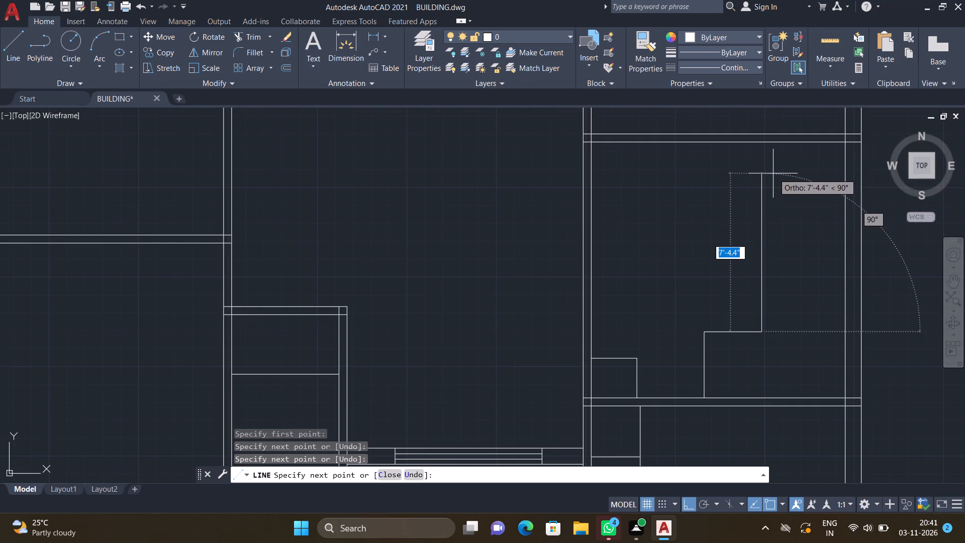
left_click(761, 186)
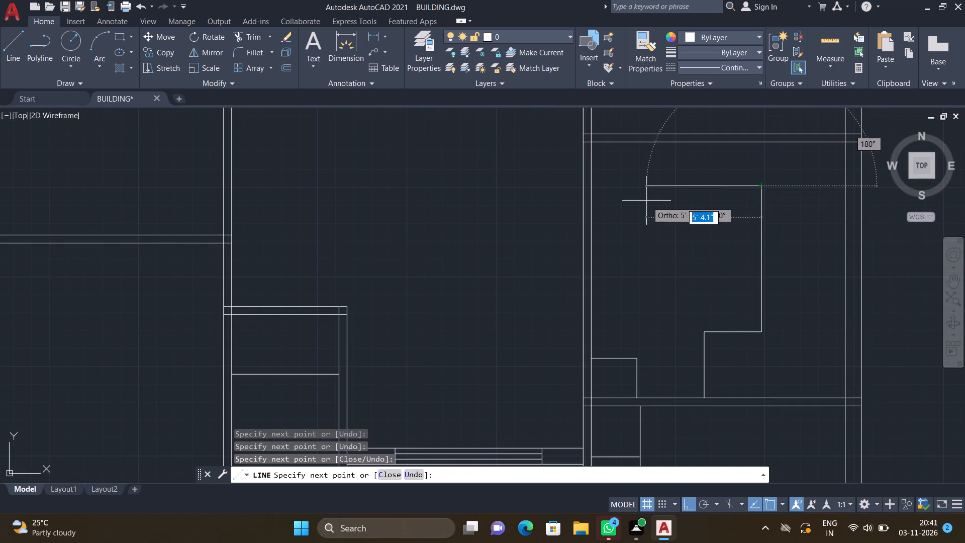
key("Escape")
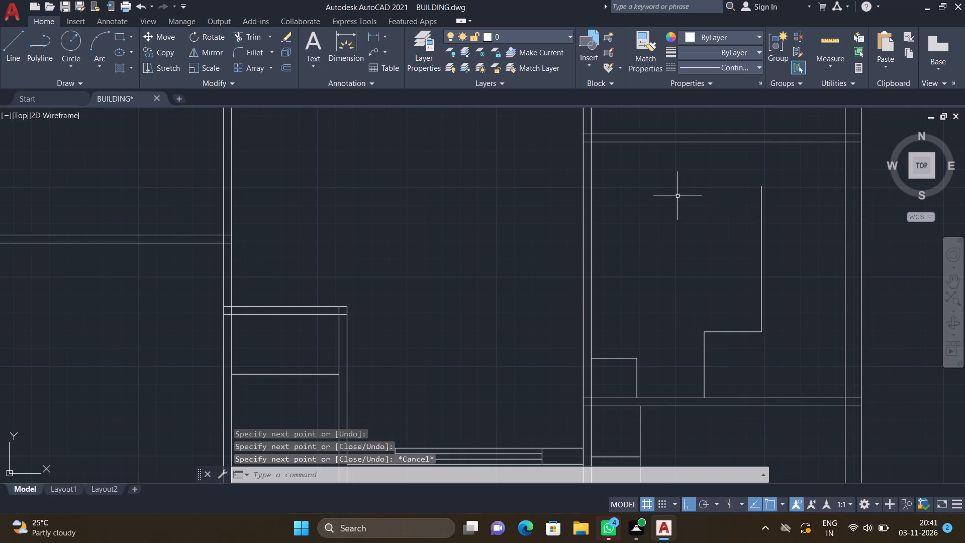
Draw an L-shaped line from near the counter line's north end, about 4'-8" west and 3'-3" north to the north partition.
key("l")
key("Return")
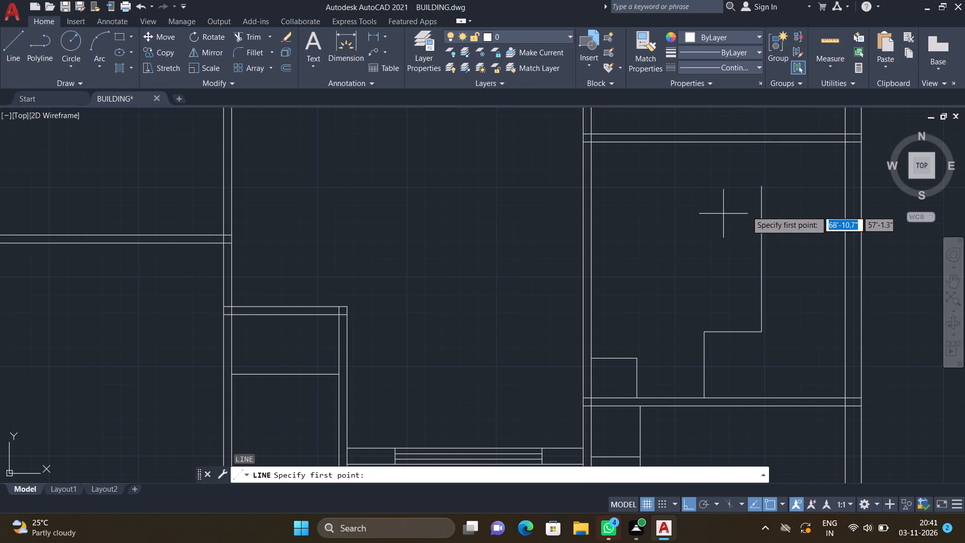
left_click_drag(761, 211, 755, 210)
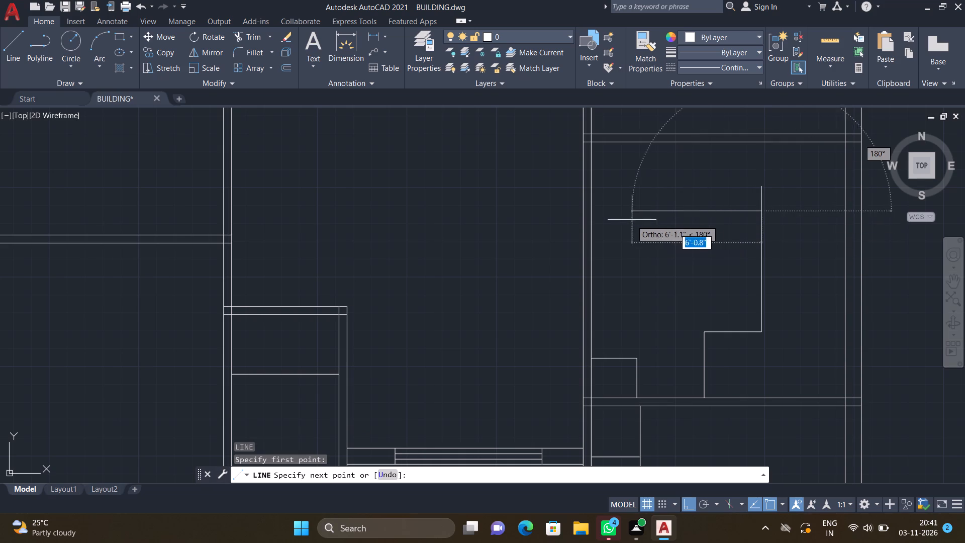
left_click(661, 206)
scroll(663, 147, "up", 1)
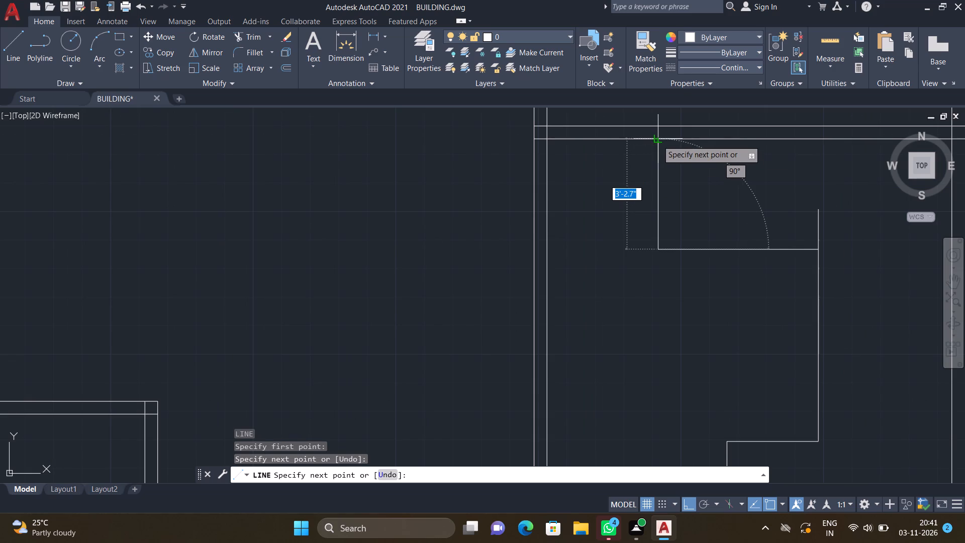
left_click(657, 140)
key("Return")
Trim the counter line's overhanging north end back to the new horizontal line.
type("TR")
key("Return")
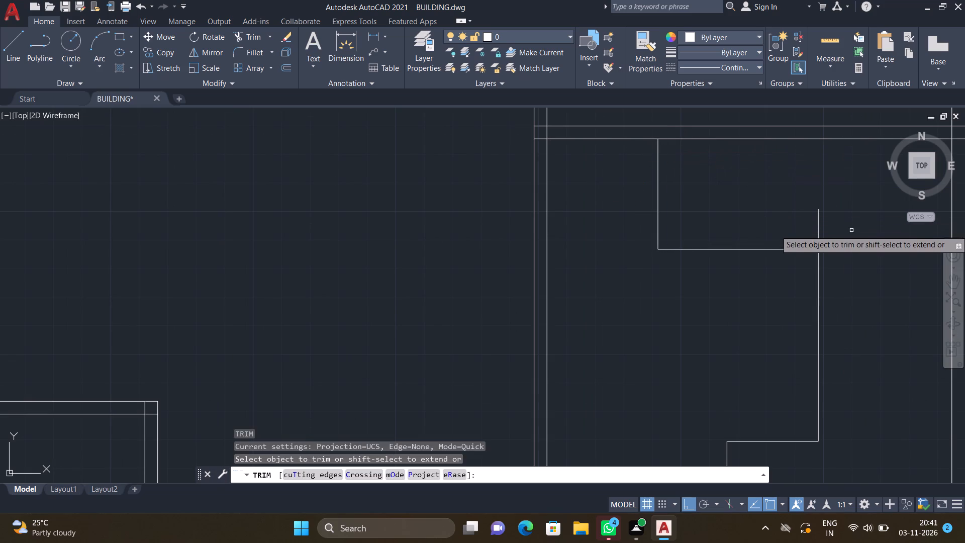
left_click(820, 224)
key("Return")
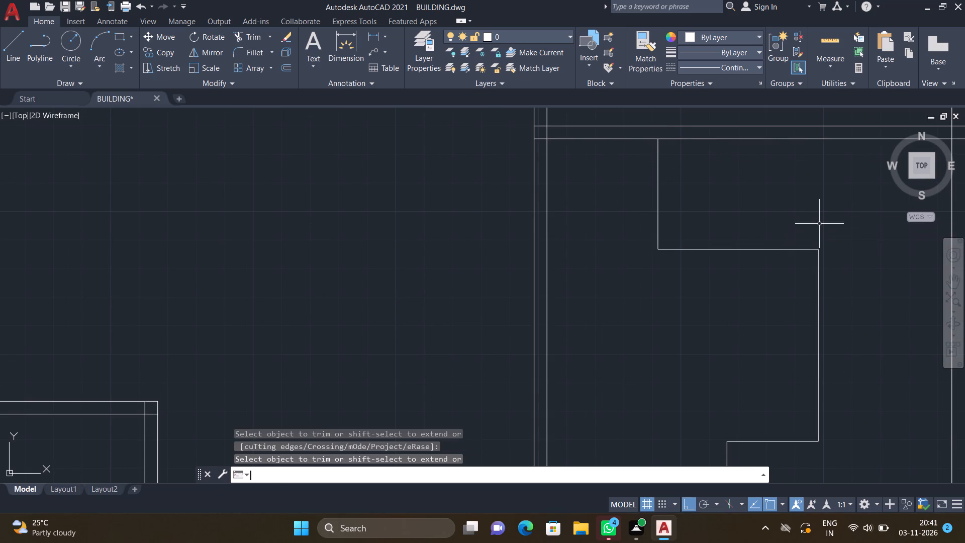
Draw a rectangle about 2'-9" by 3'-4" against the north partition, between the west wall and the short vertical counter line.
scroll(617, 114, "up", 2)
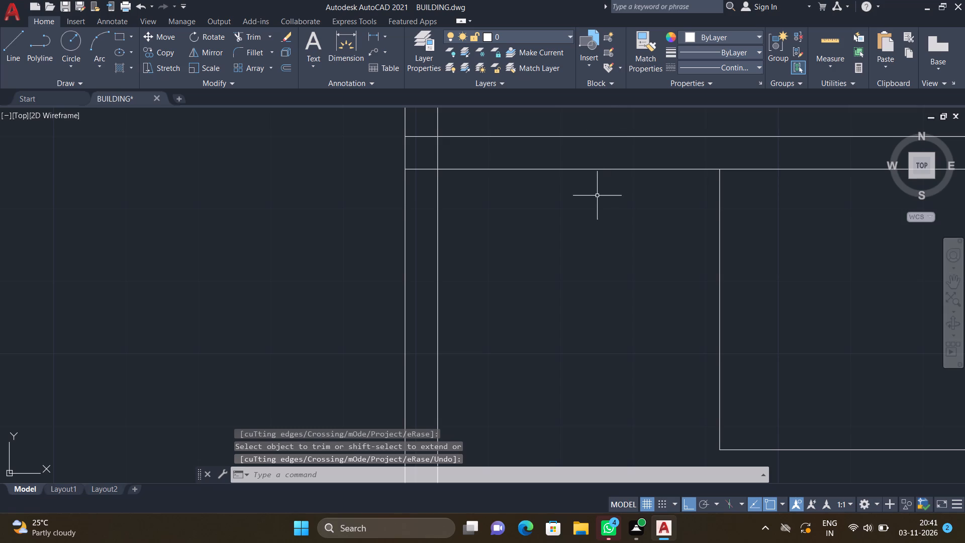
type("REC")
key("Return")
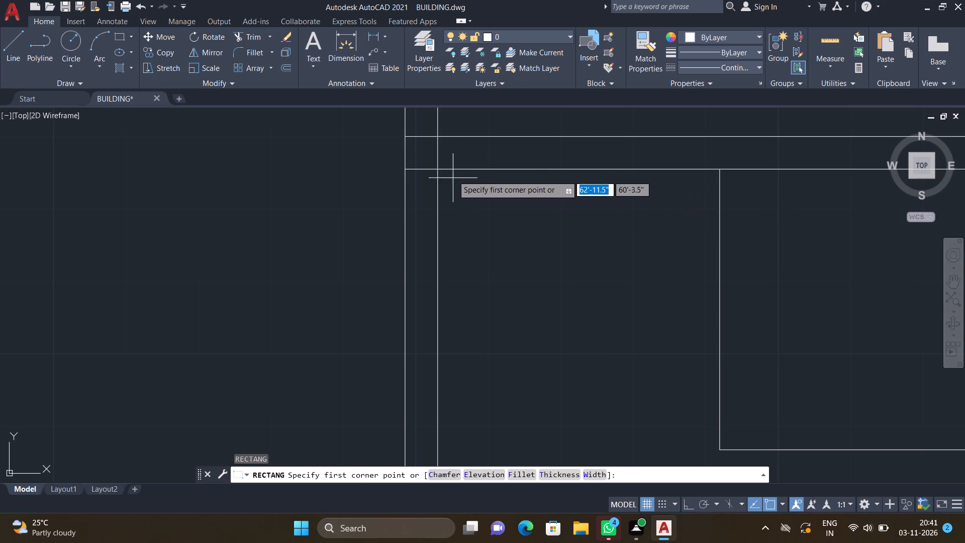
left_click_drag(460, 169, 467, 183)
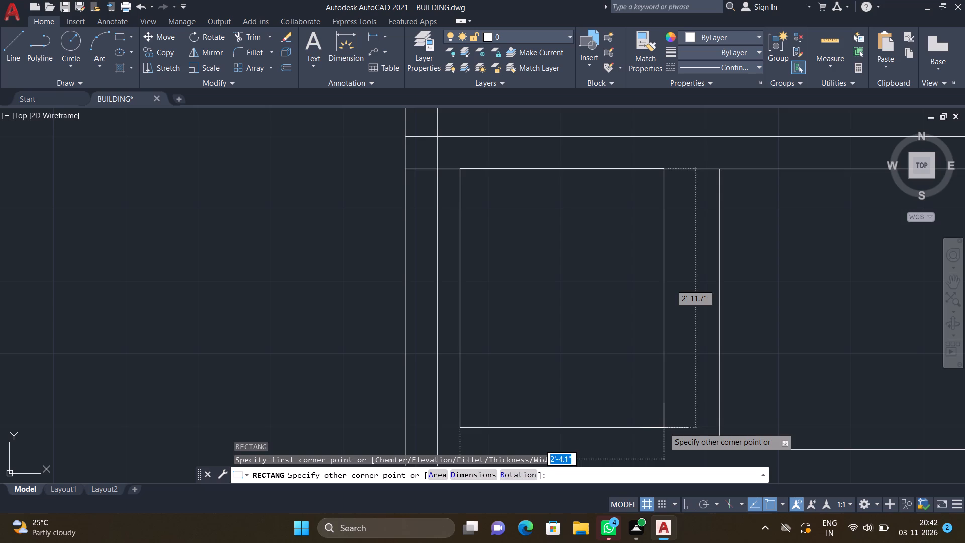
scroll(682, 442, "down", 2)
scroll(685, 450, "up", 1)
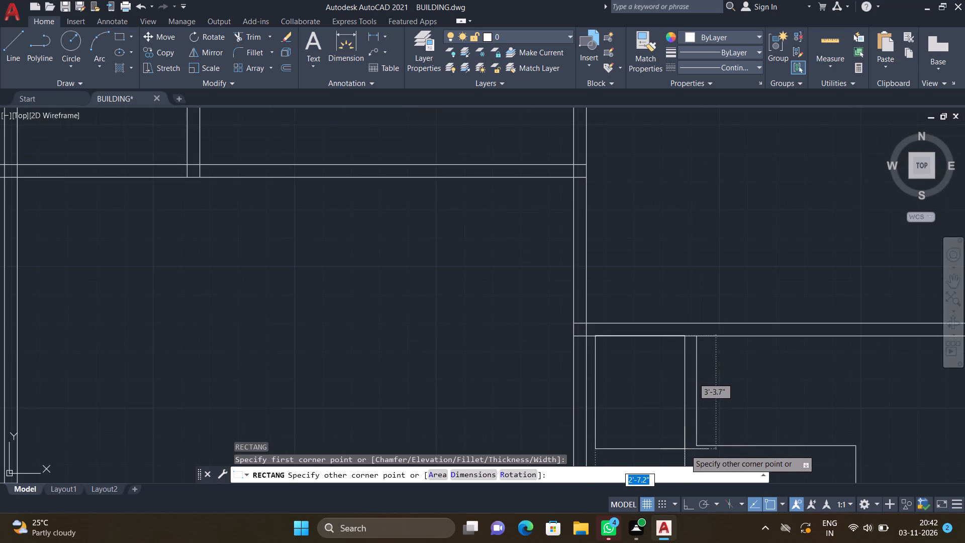
scroll(687, 452, "up", 1)
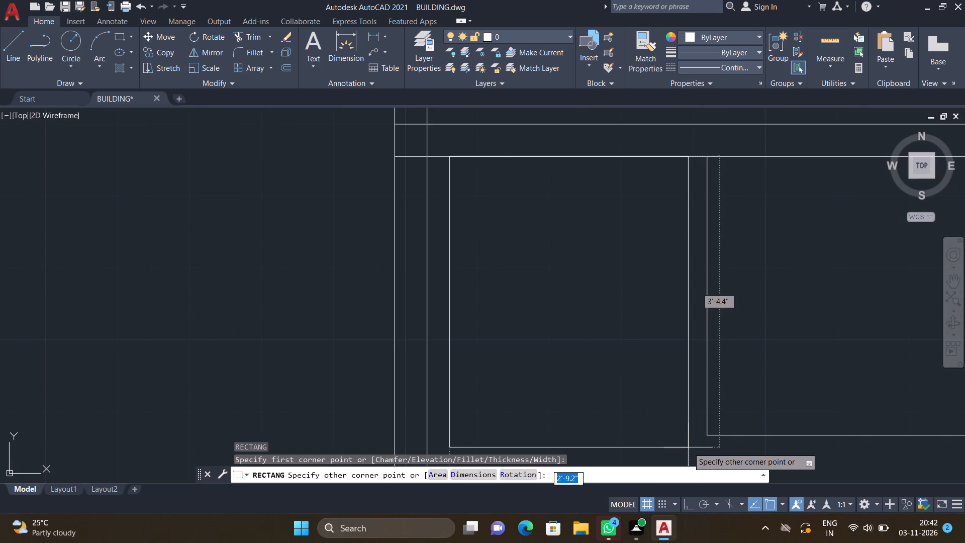
left_click(690, 442)
Draw a three-sided fixture outline against the northeast room's east wall, about 2' deep and 5'-10" long, starting level with the adjoining outer wall line.
scroll(647, 376, "down", 2)
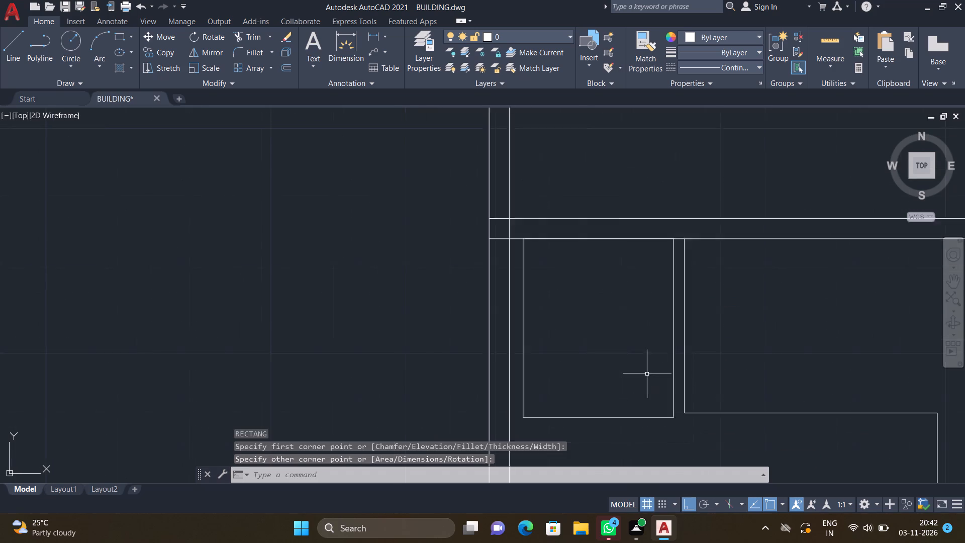
scroll(646, 372, "down", 1)
scroll(607, 322, "down", 4)
scroll(593, 352, "up", 3)
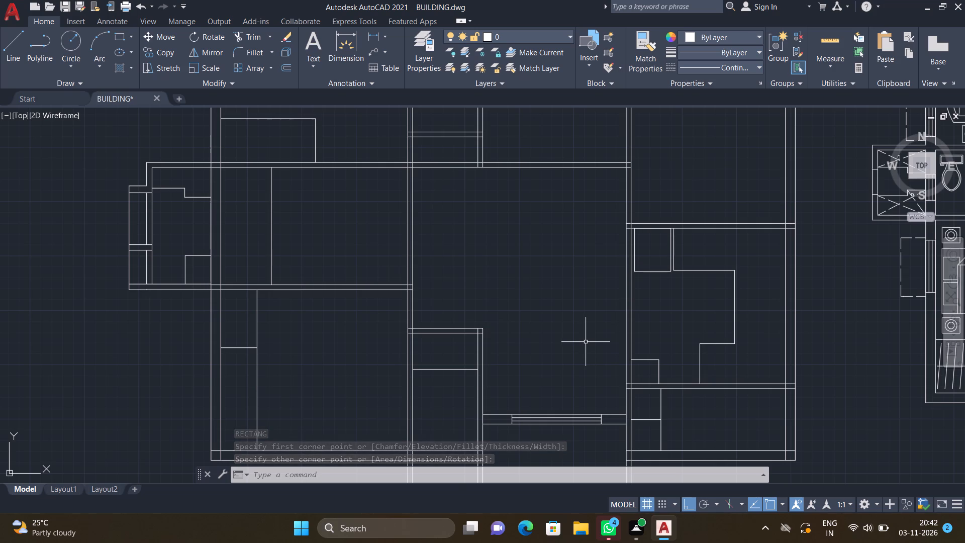
scroll(576, 314, "down", 2)
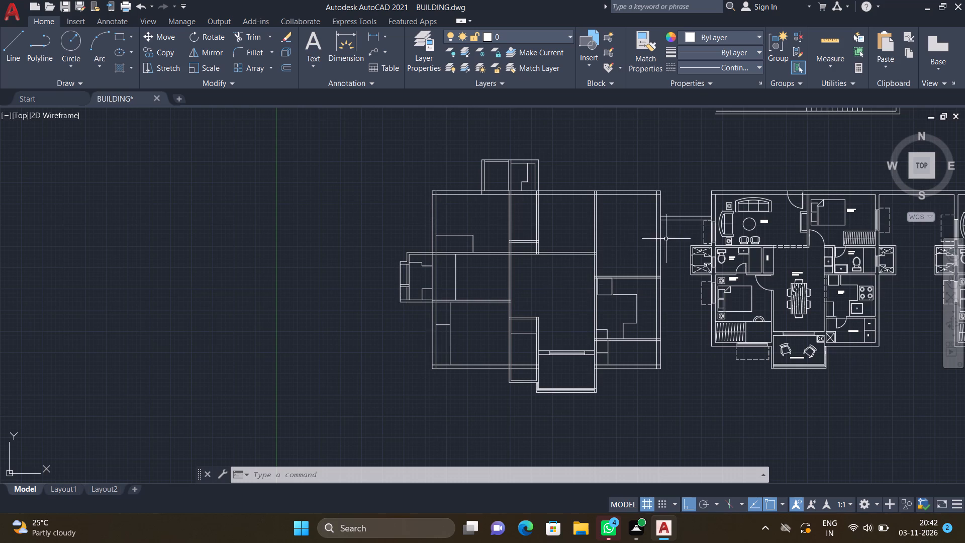
scroll(659, 234, "up", 2)
key("l")
key("Return")
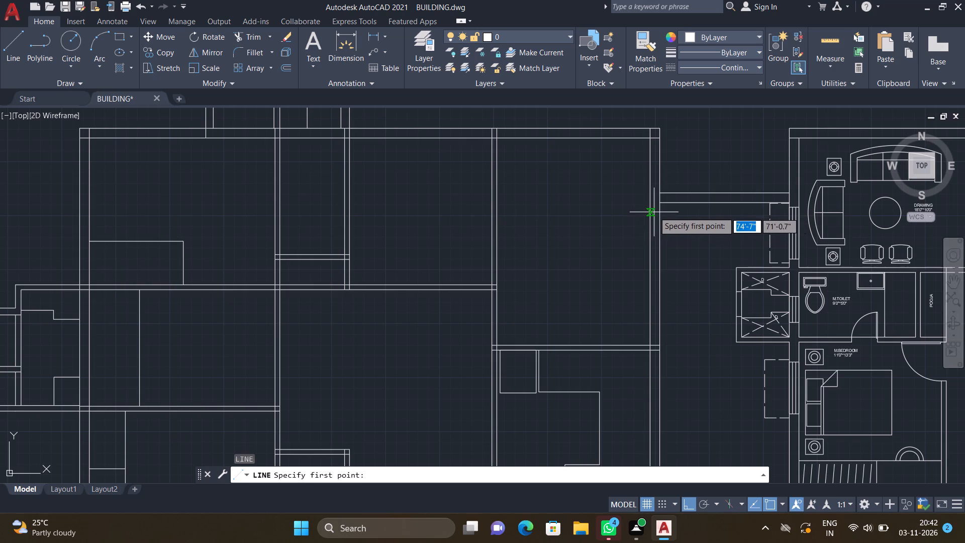
left_click(650, 206)
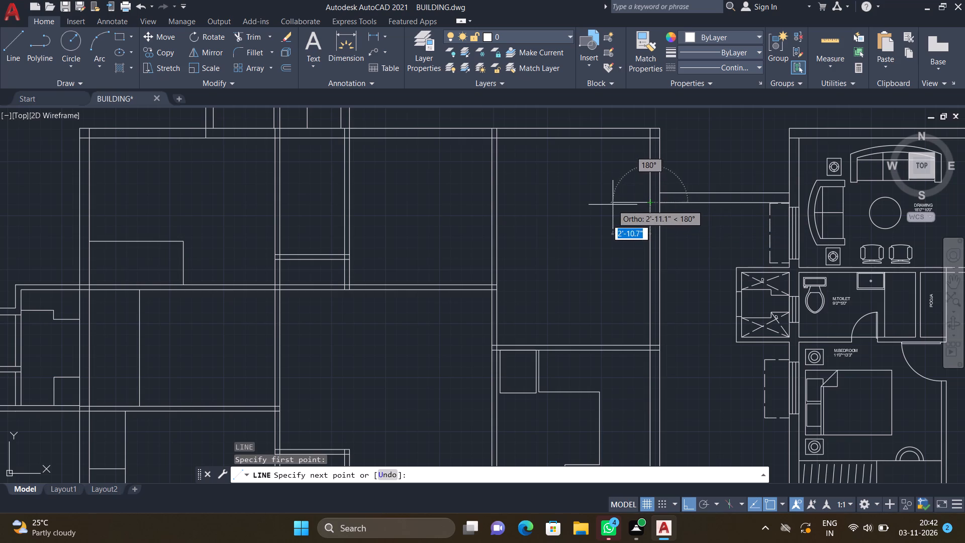
left_click(625, 206)
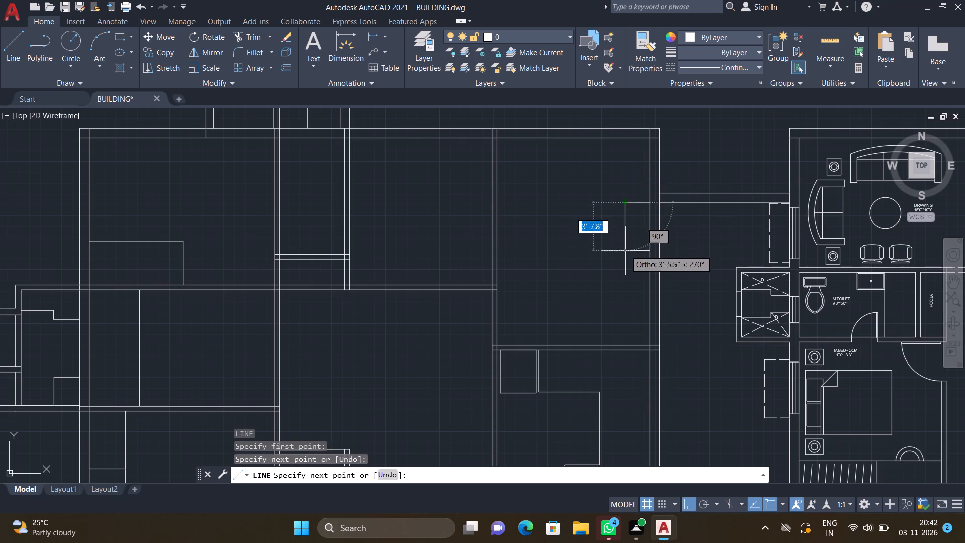
scroll(625, 269, "up", 1)
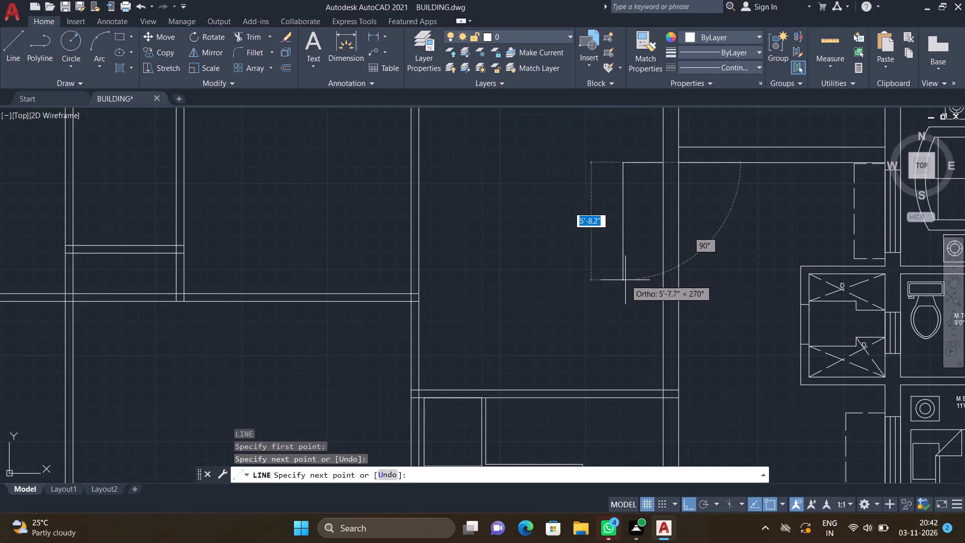
left_click(625, 285)
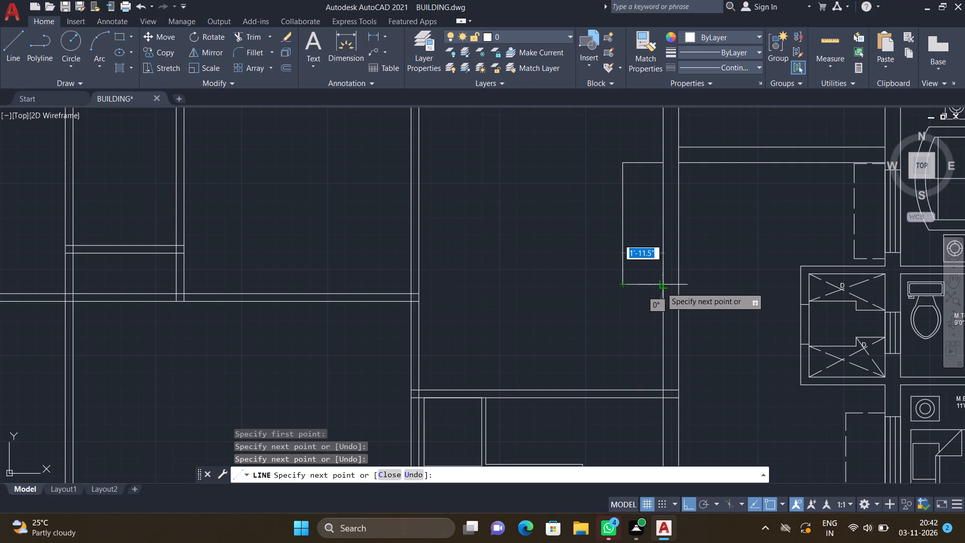
left_click(662, 286)
key("Return")
Draw a smaller three-sided outline inside it against the same east wall, about 1'-8" deep and 4'-11" long.
key("l")
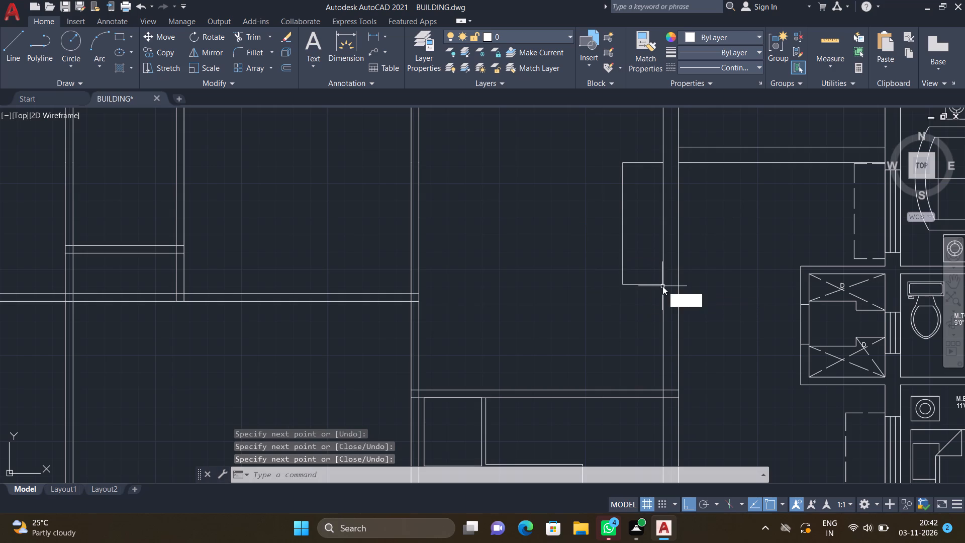
key("Return")
scroll(657, 170, "up", 1)
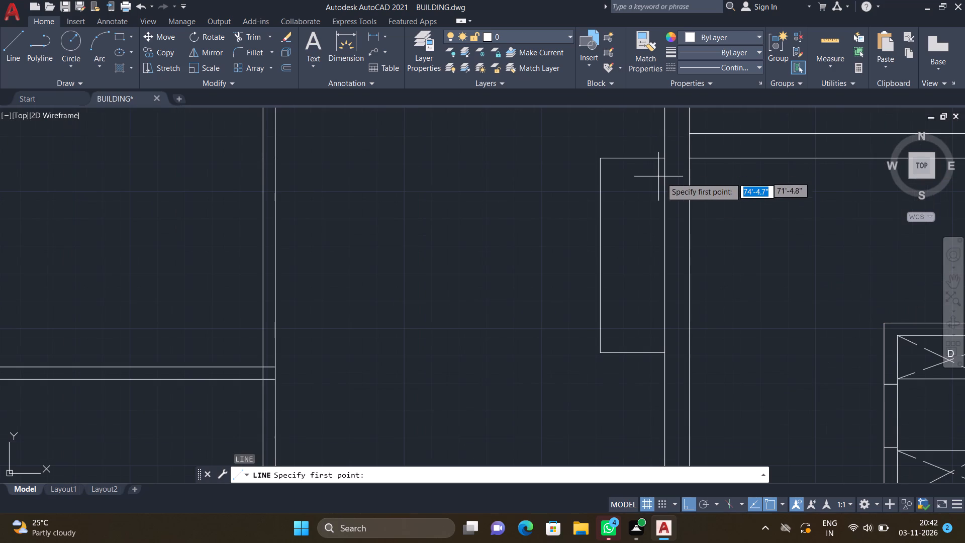
left_click(663, 174)
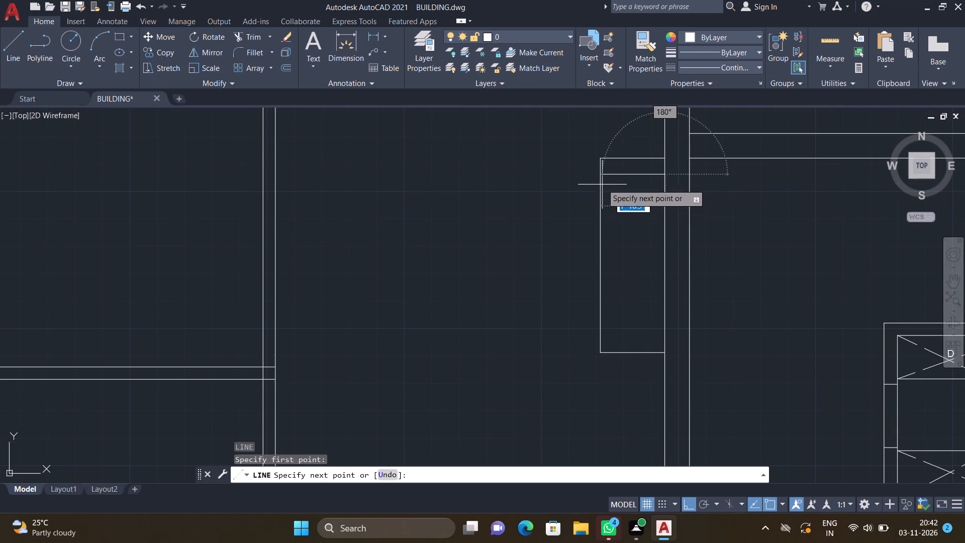
scroll(609, 172, "up", 1)
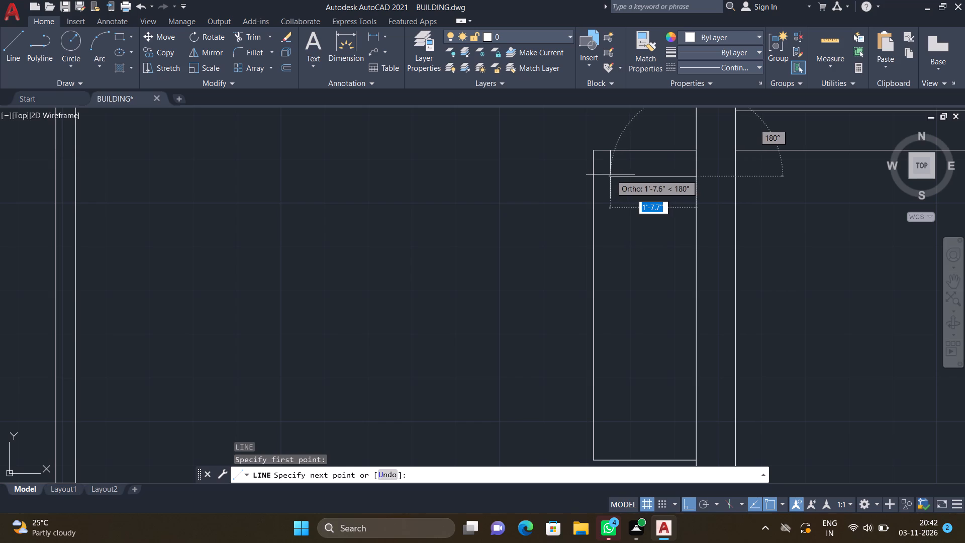
left_click_drag(608, 176, 610, 184)
scroll(611, 251, "down", 2)
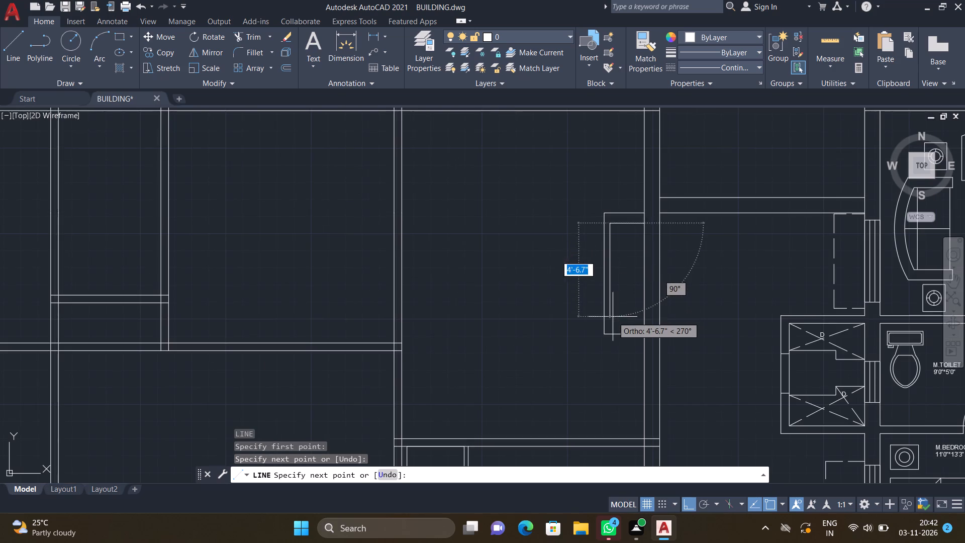
scroll(613, 317, "up", 3)
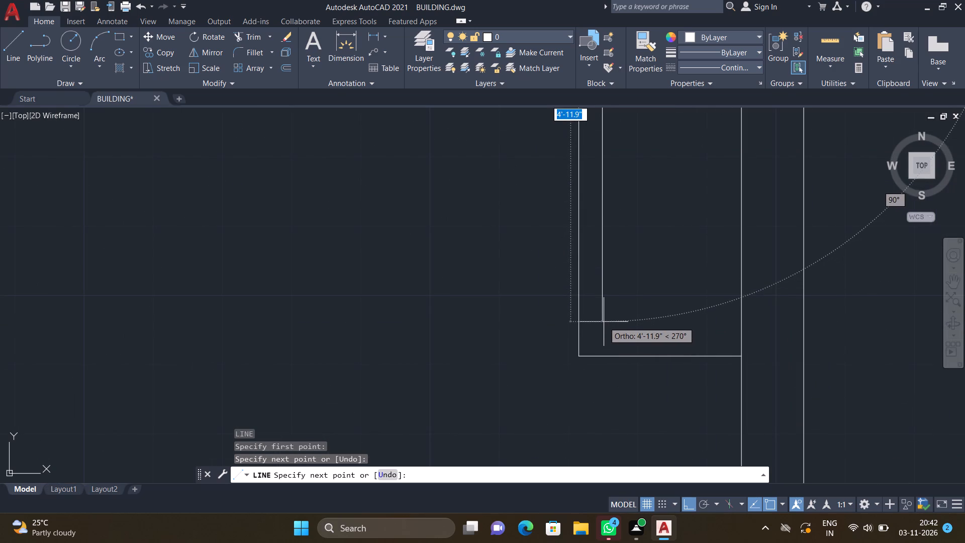
scroll(606, 315, "down", 3)
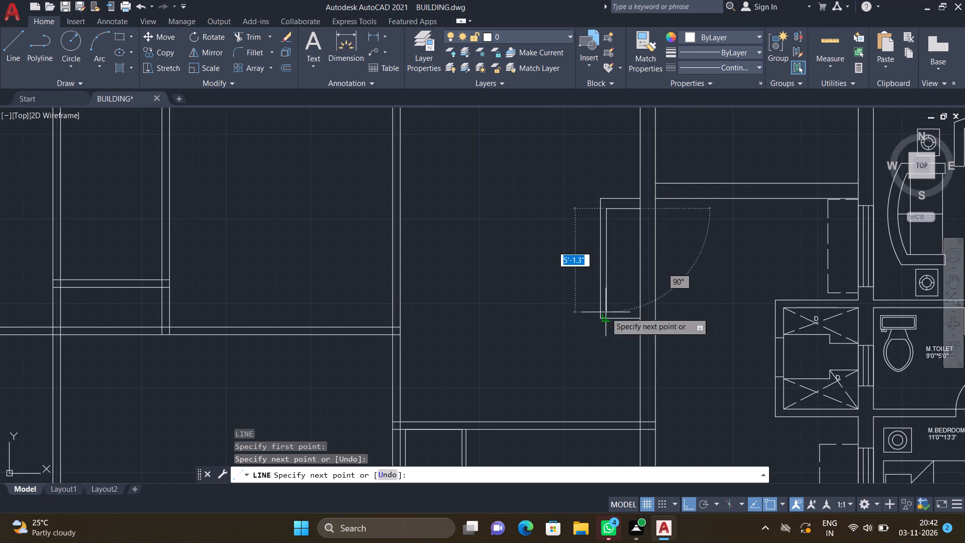
scroll(606, 312, "up", 2)
left_click(604, 306)
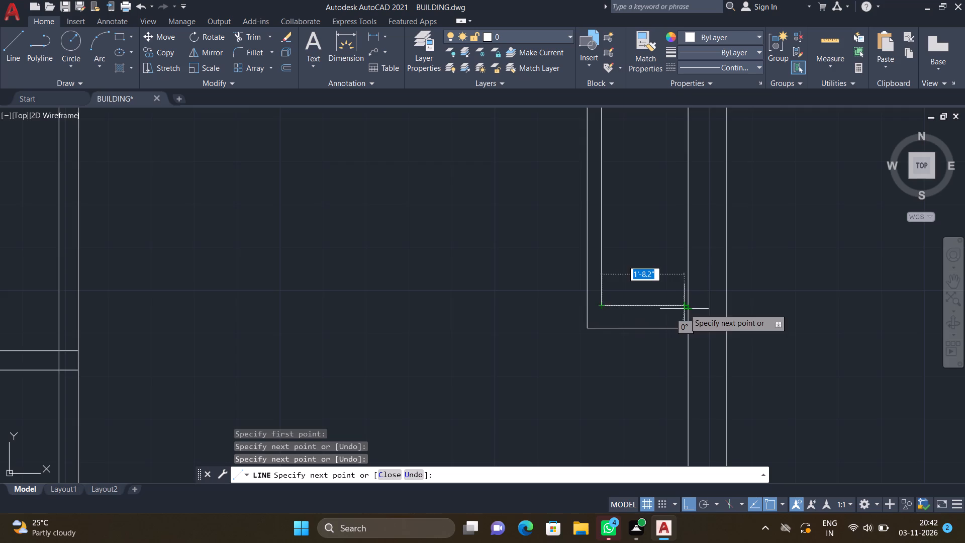
scroll(672, 307, "up", 1)
left_click(695, 304)
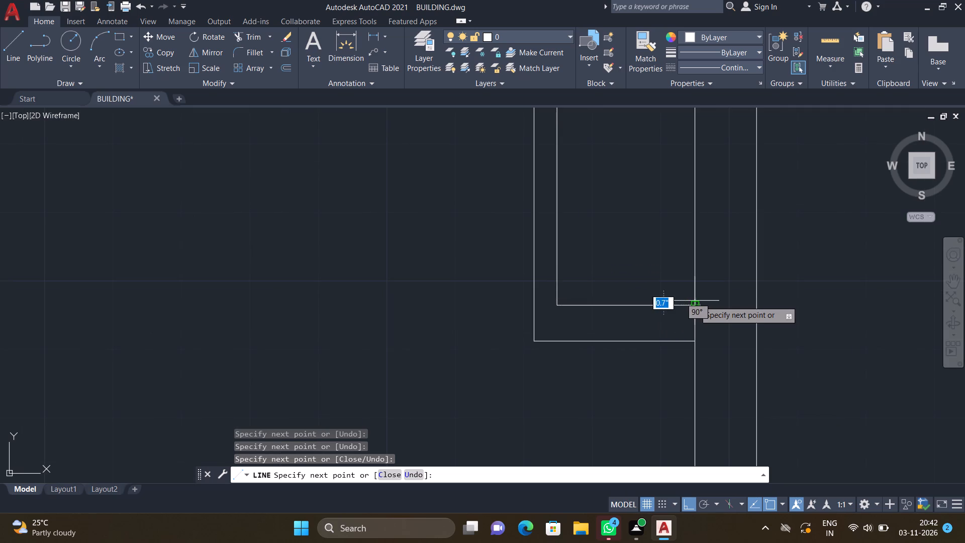
key("Return")
Draw an L-shaped outline in the northwest room's northeast corner, about 5'-9" south from the north wall and 1'-10" east to the partition.
scroll(644, 276, "down", 3)
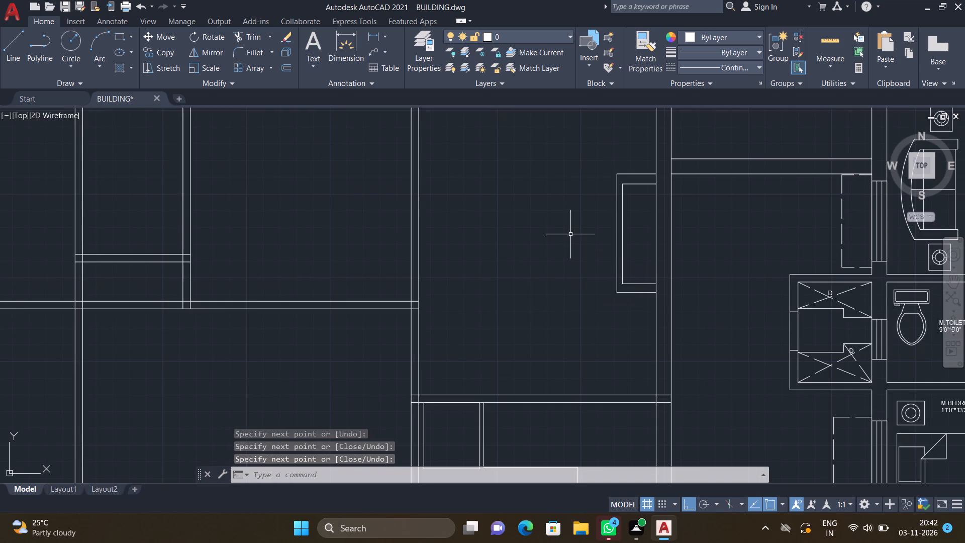
scroll(571, 234, "down", 1)
scroll(521, 237, "down", 1)
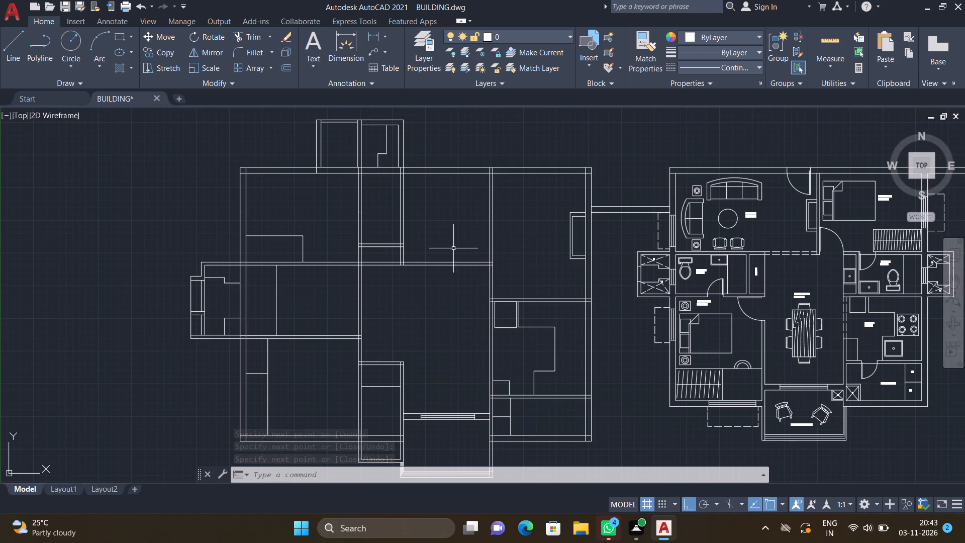
scroll(332, 182, "up", 3)
key("l")
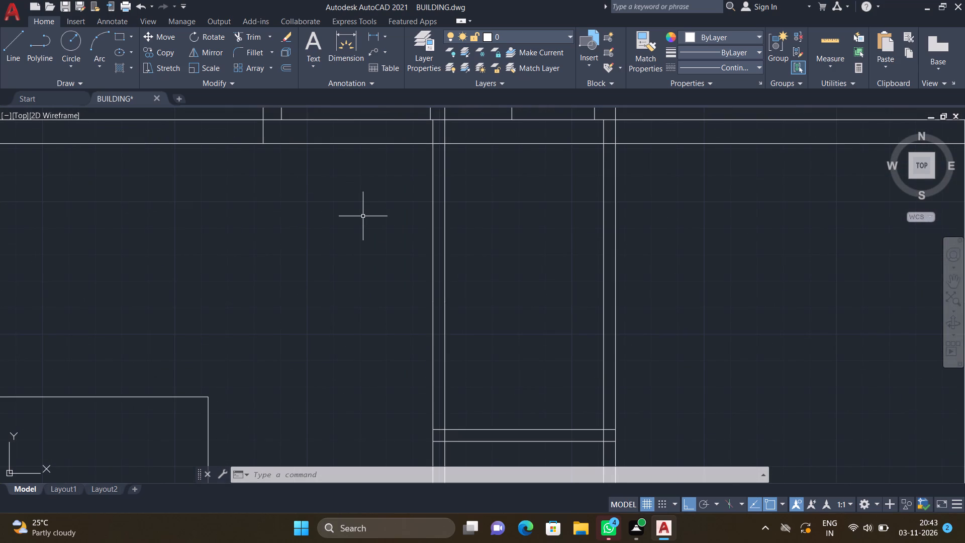
key("Return")
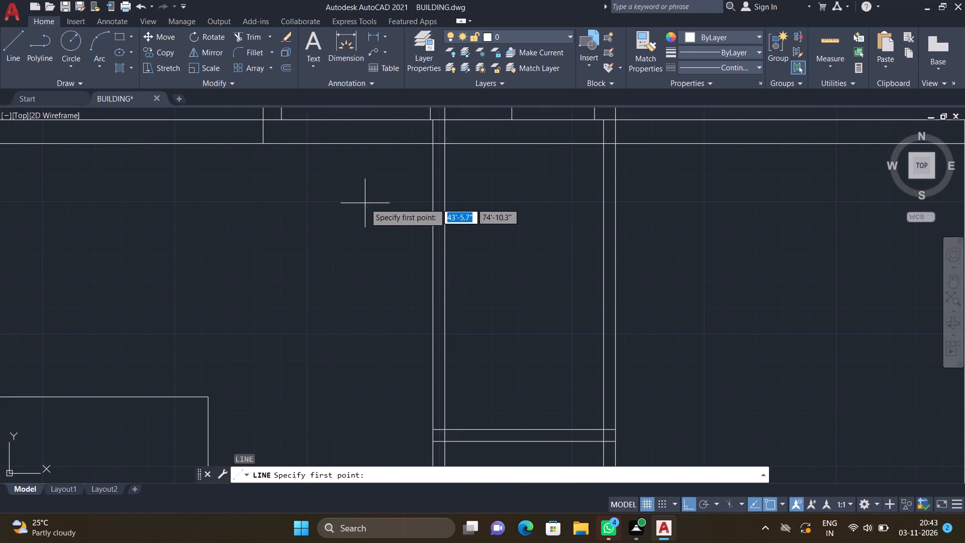
left_click(374, 142)
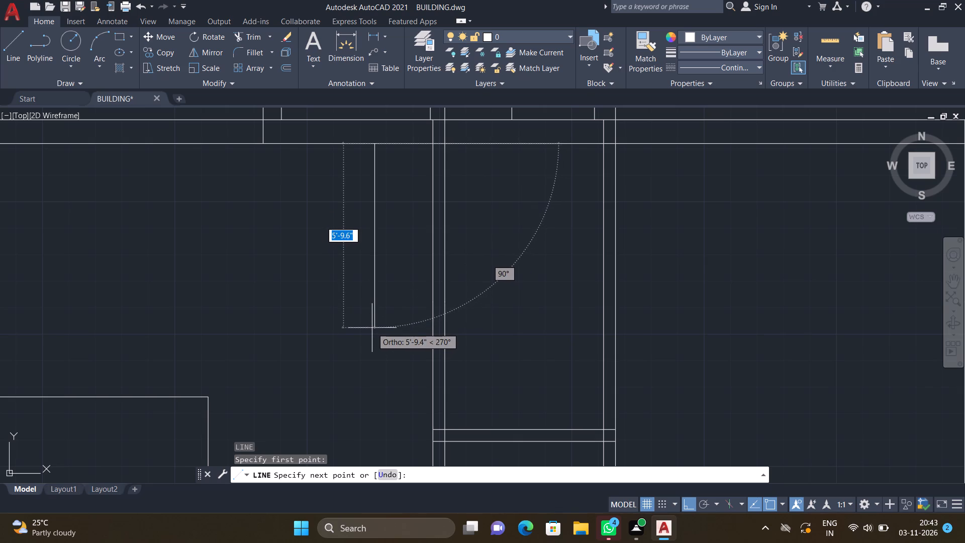
left_click(371, 327)
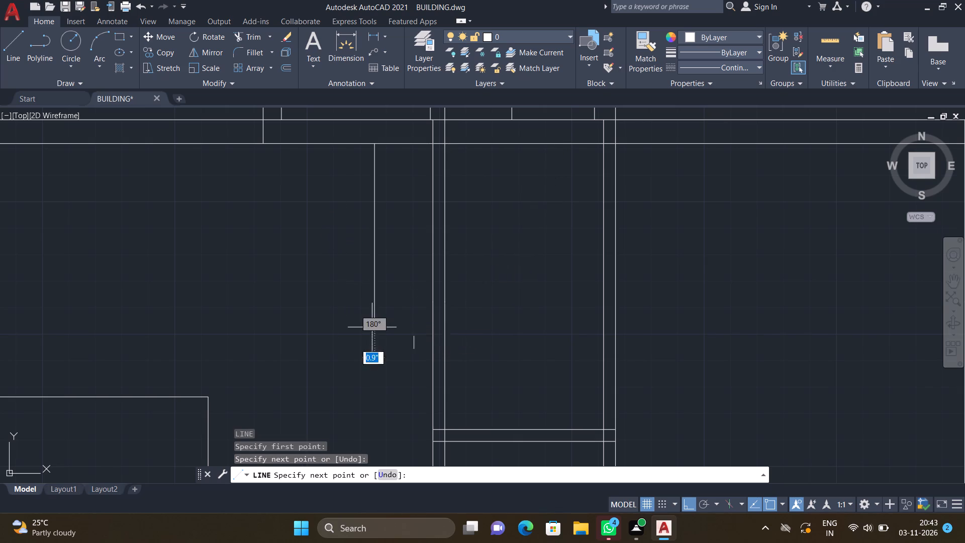
scroll(413, 324, "up", 2)
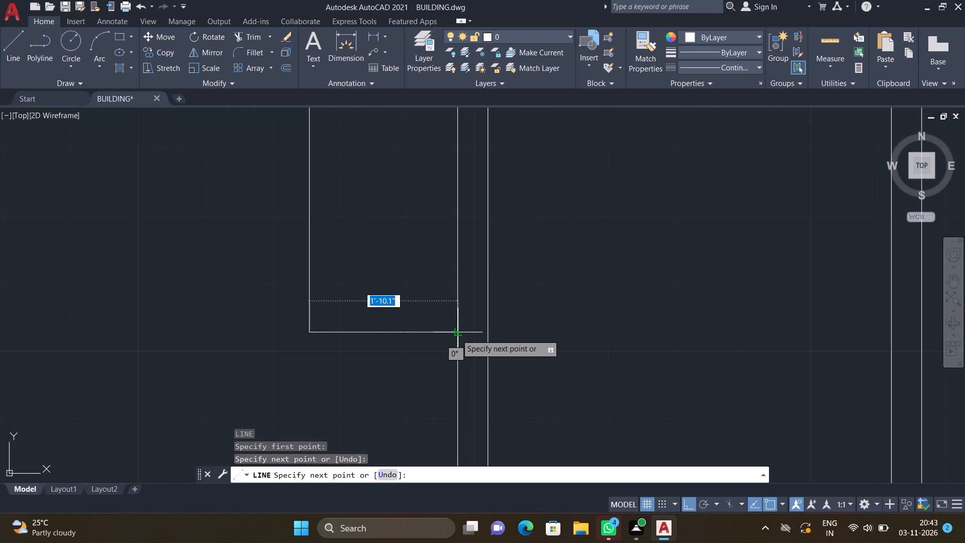
left_click(457, 333)
key("Return")
Draw an east-west line about 5' long across the narrow room east of the new L-shaped outline, slightly south of that outline's lower edge.
scroll(444, 323, "down", 1)
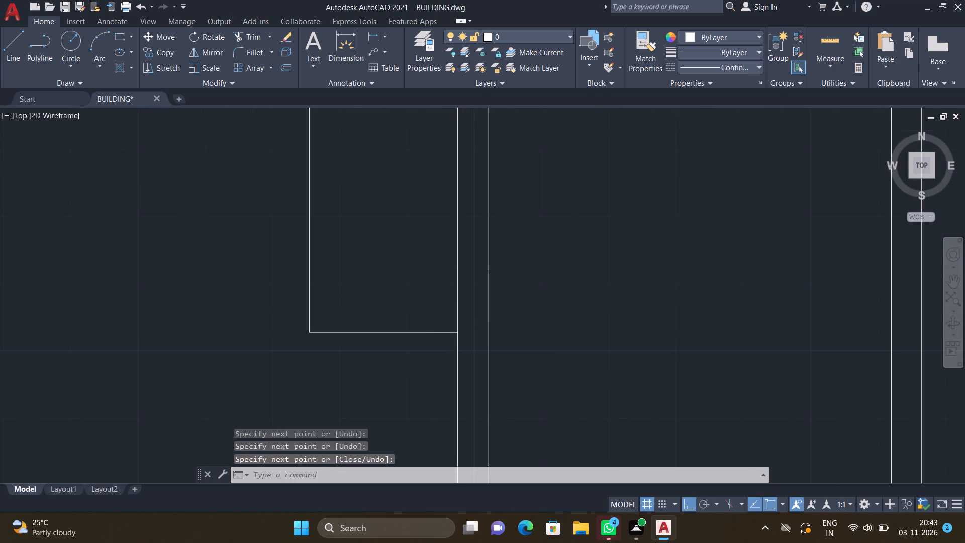
scroll(439, 321, "down", 2)
scroll(429, 207, "up", 2)
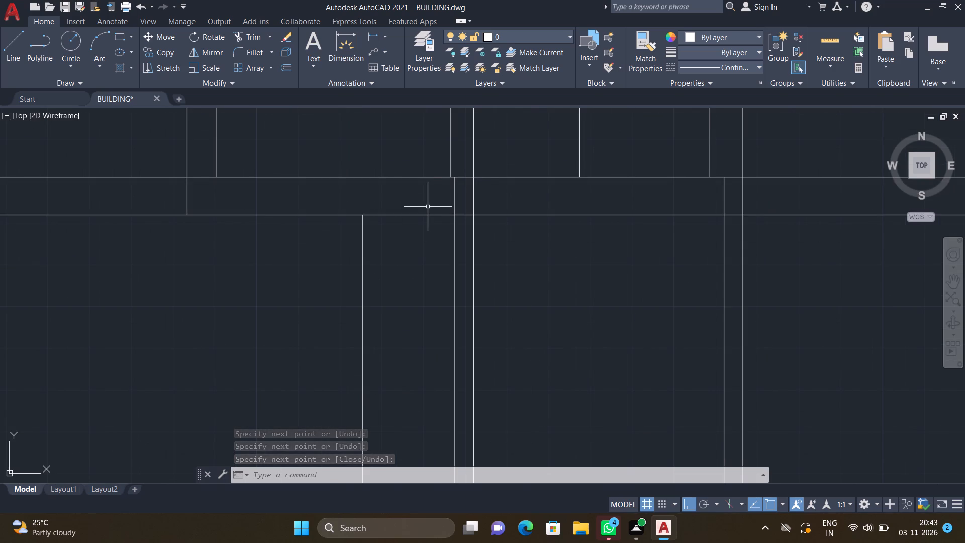
scroll(420, 219, "down", 2)
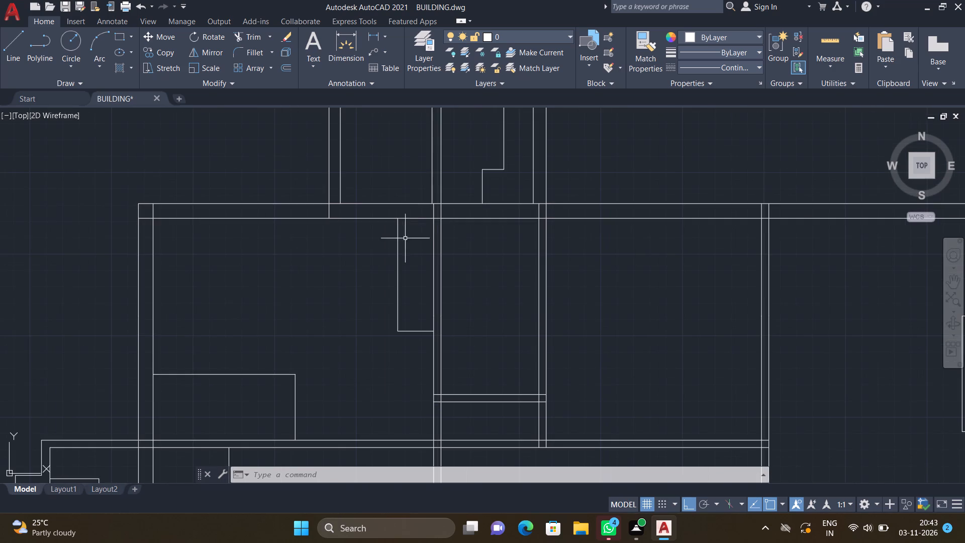
scroll(411, 225, "up", 2)
scroll(411, 231, "down", 2)
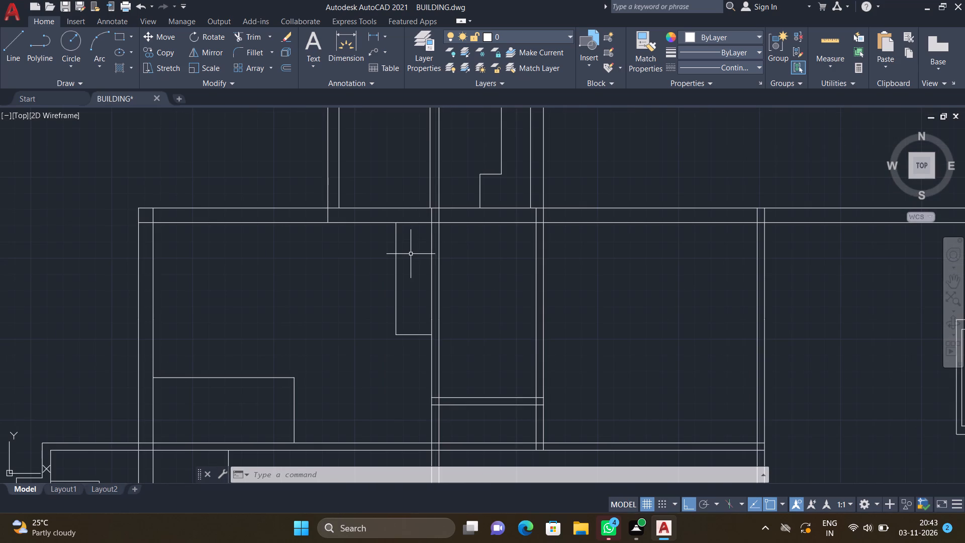
scroll(404, 330, "up", 1)
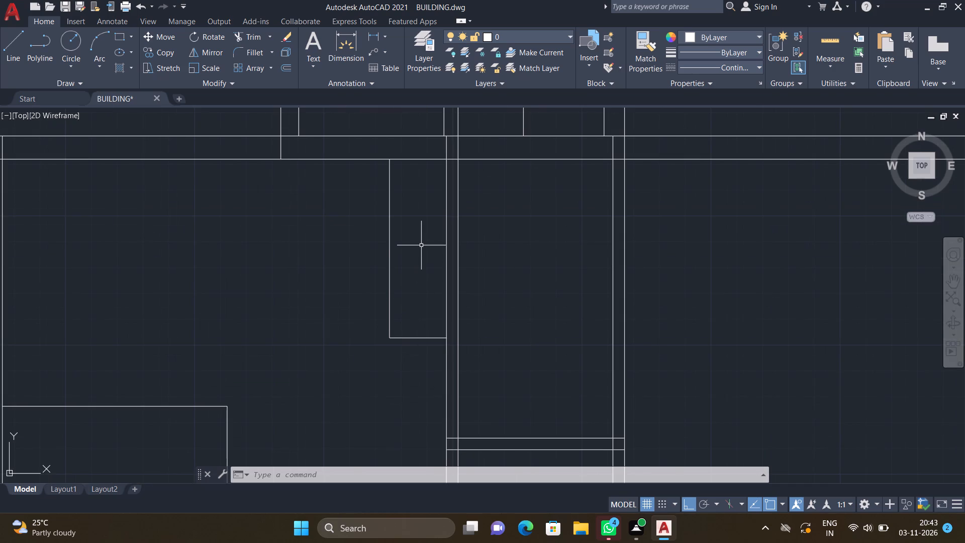
scroll(421, 247, "down", 2)
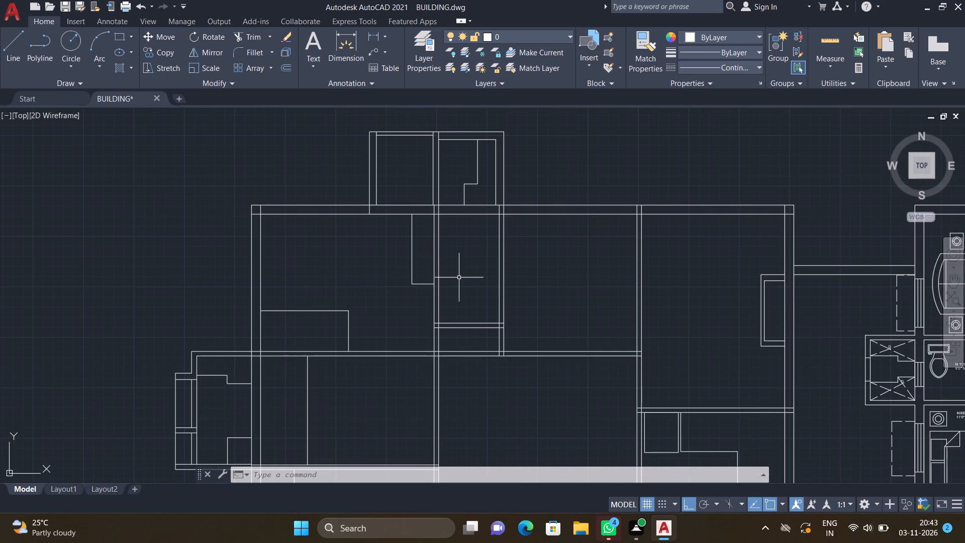
key("l")
key("Return")
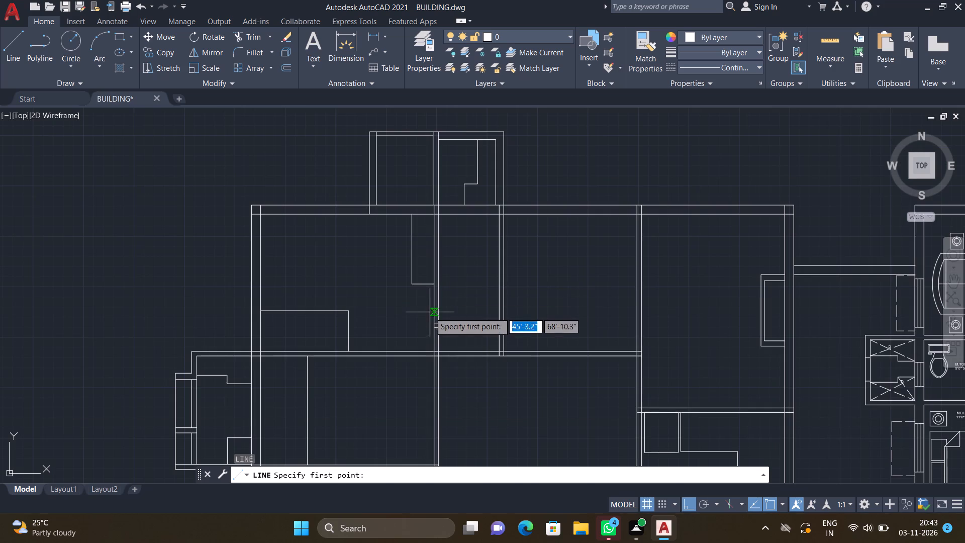
scroll(430, 313, "up", 2)
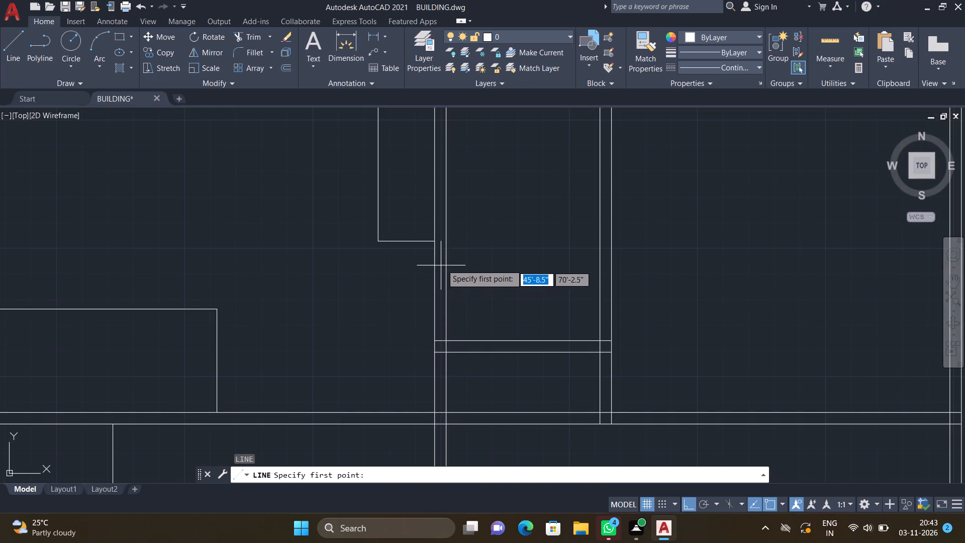
scroll(452, 260, "up", 1)
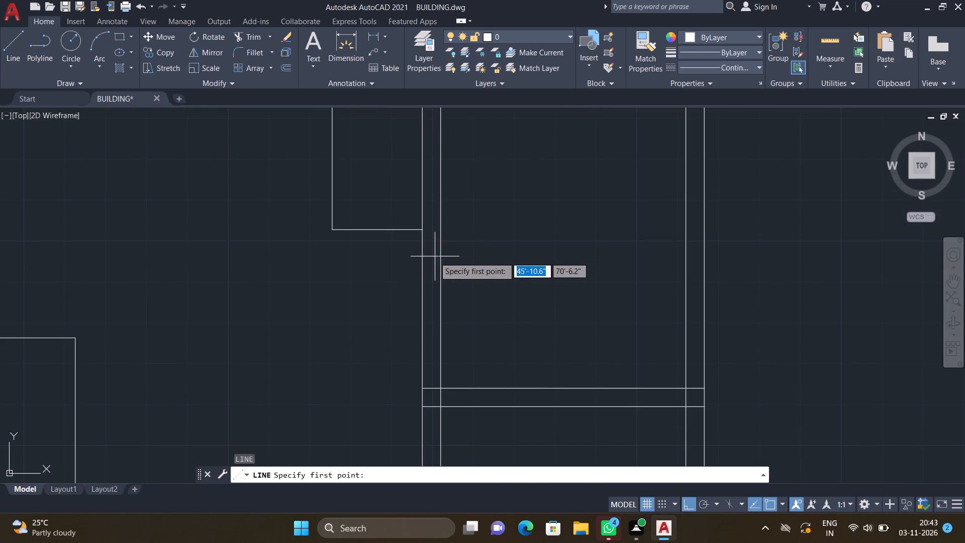
left_click_drag(439, 260, 448, 262)
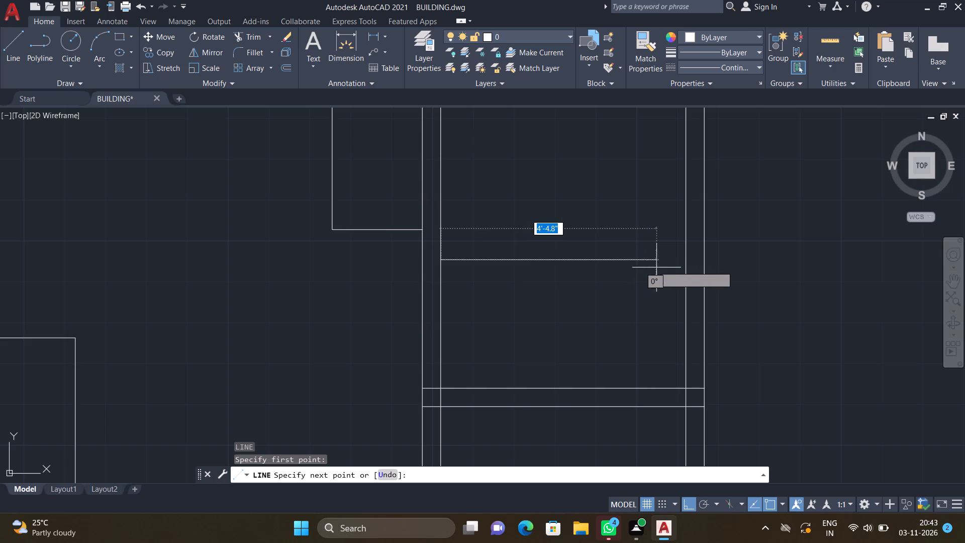
left_click(686, 257)
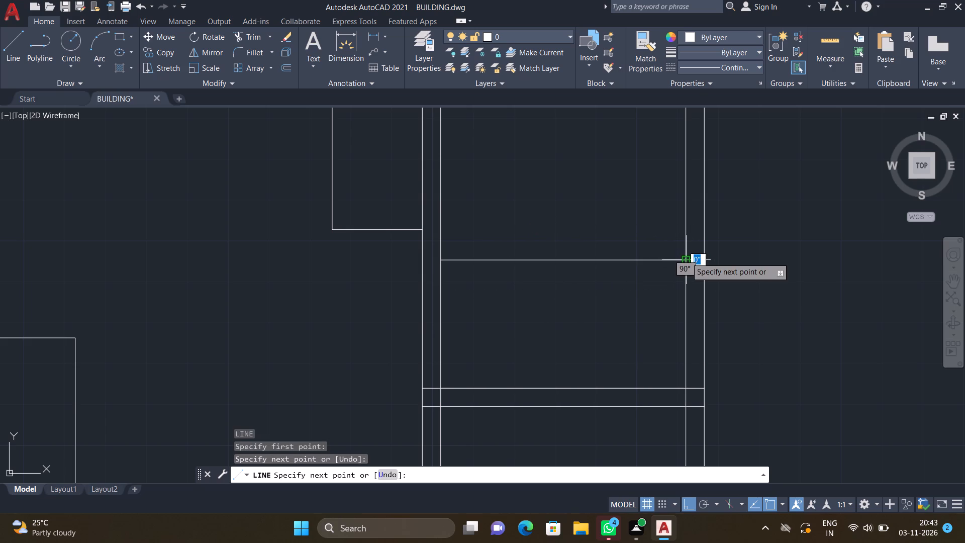
key("Return")
Draw an L-shaped fixture outline in the southeast room's northeast corner, about 1'-6" south from the partition and 2' east to the outer wall.
scroll(678, 242, "down", 3)
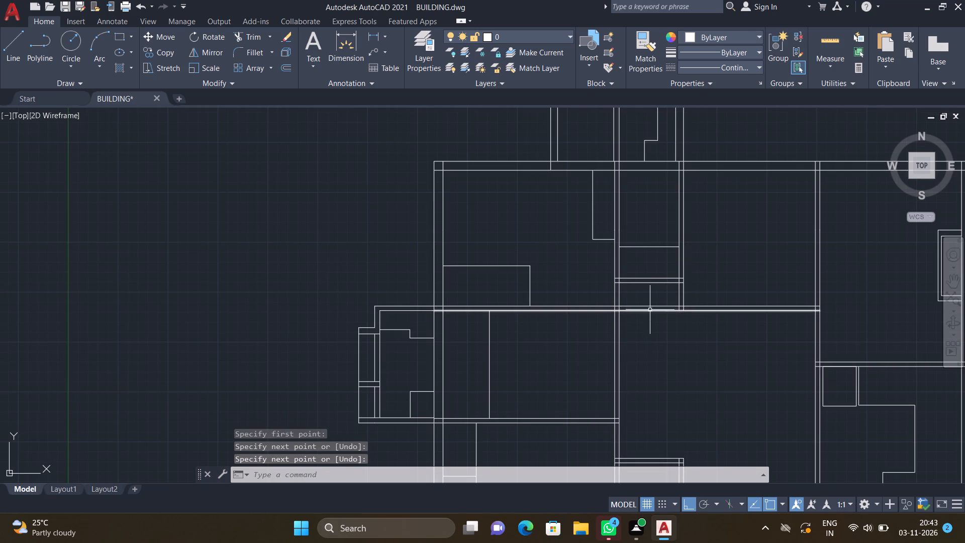
scroll(646, 312, "down", 1)
scroll(551, 349, "down", 2)
scroll(644, 380, "up", 1)
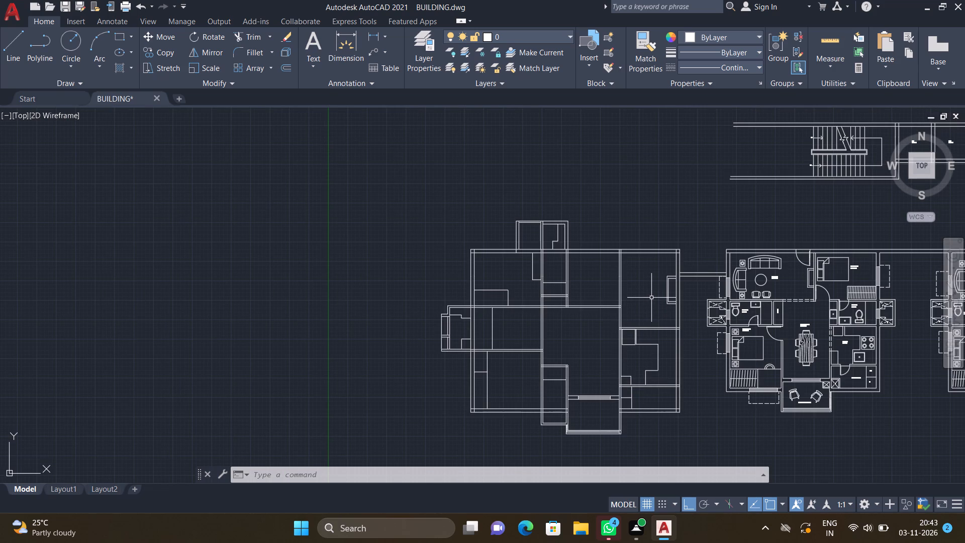
key("l")
key("Return")
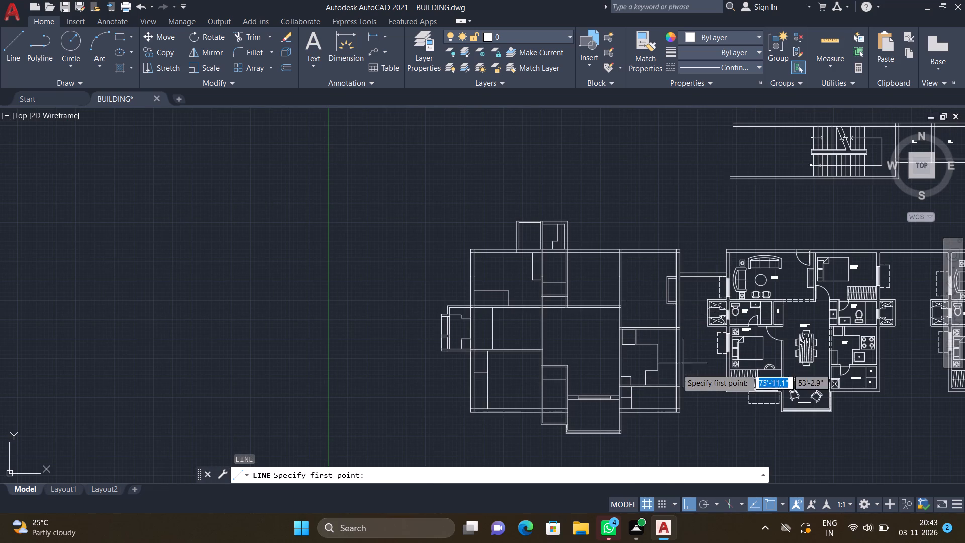
scroll(661, 393, "up", 4)
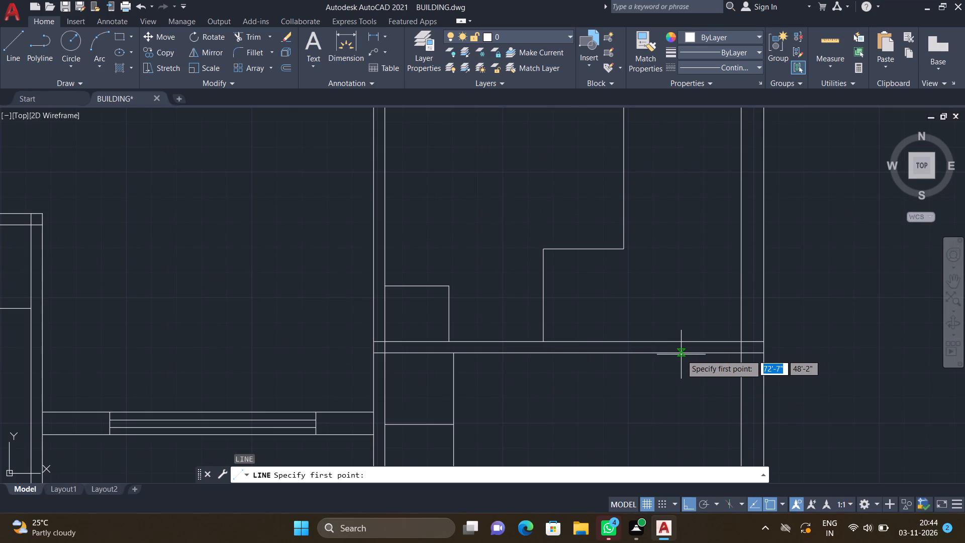
left_click(682, 354)
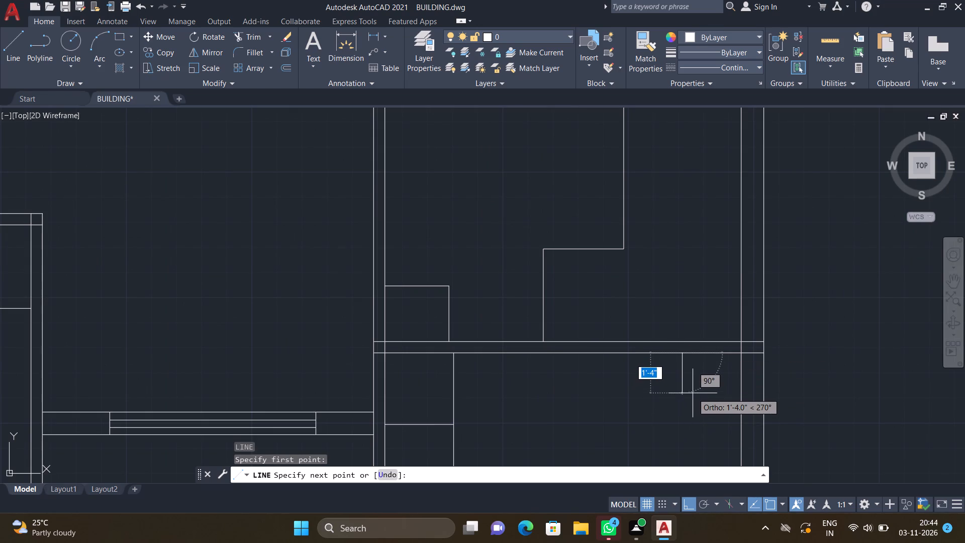
scroll(693, 393, "up", 2)
left_click(667, 408)
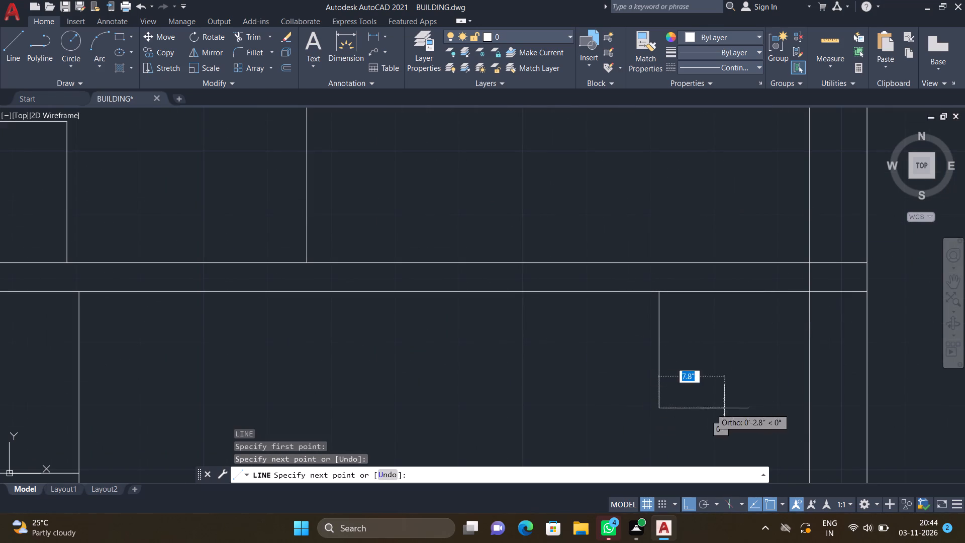
left_click(813, 406)
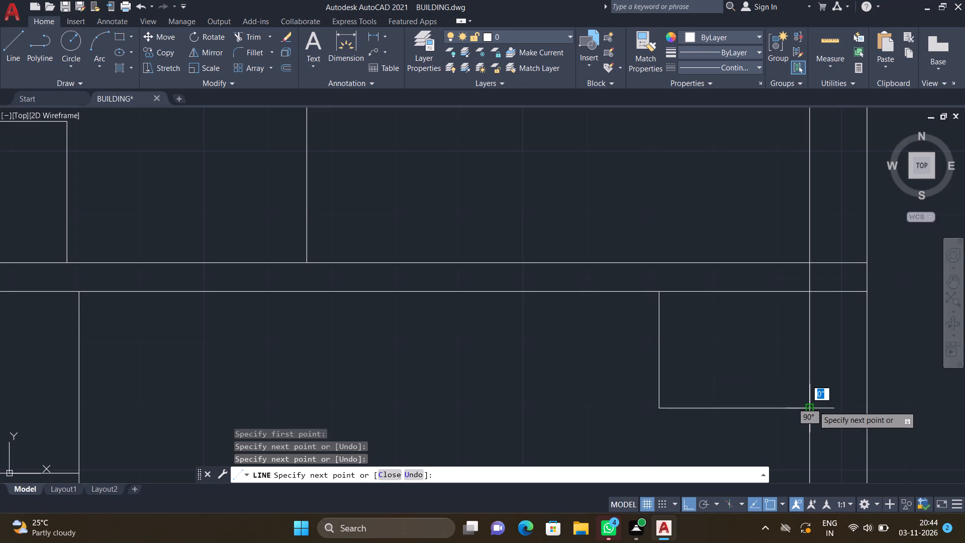
key("Return")
Draw a smaller L-shaped outline inside it, about 1'-4" south from the partition and 1'-9" east to the outer wall.
key("l")
key("Return")
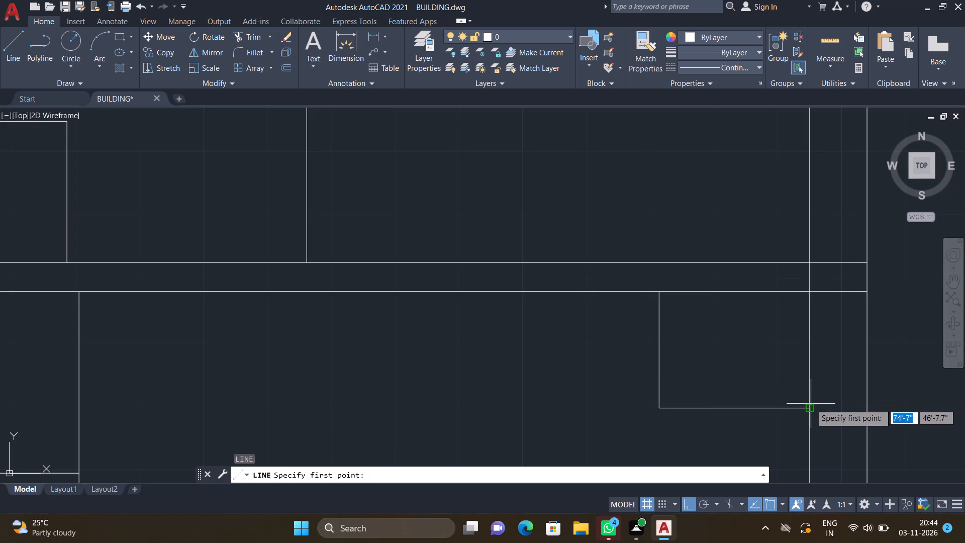
scroll(672, 318, "up", 2)
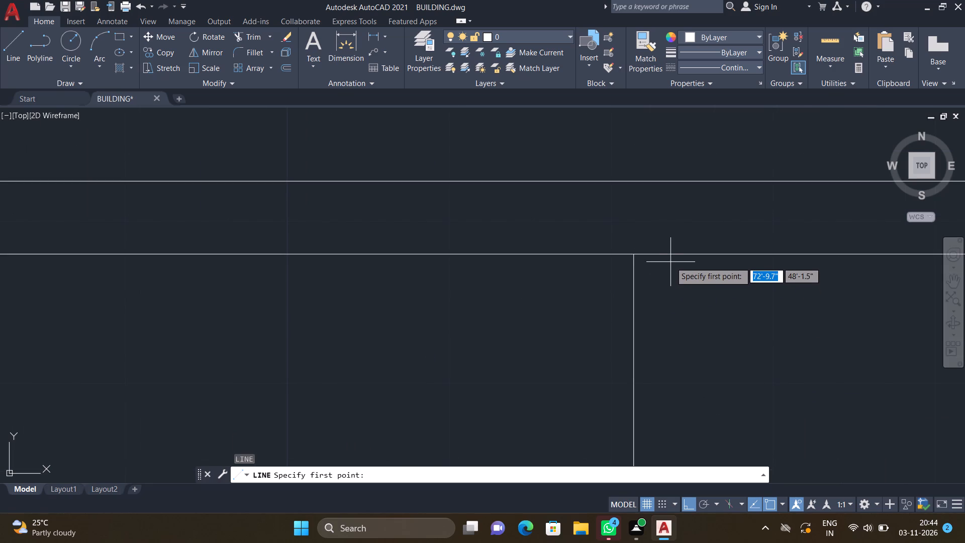
left_click(665, 254)
scroll(659, 323, "down", 1)
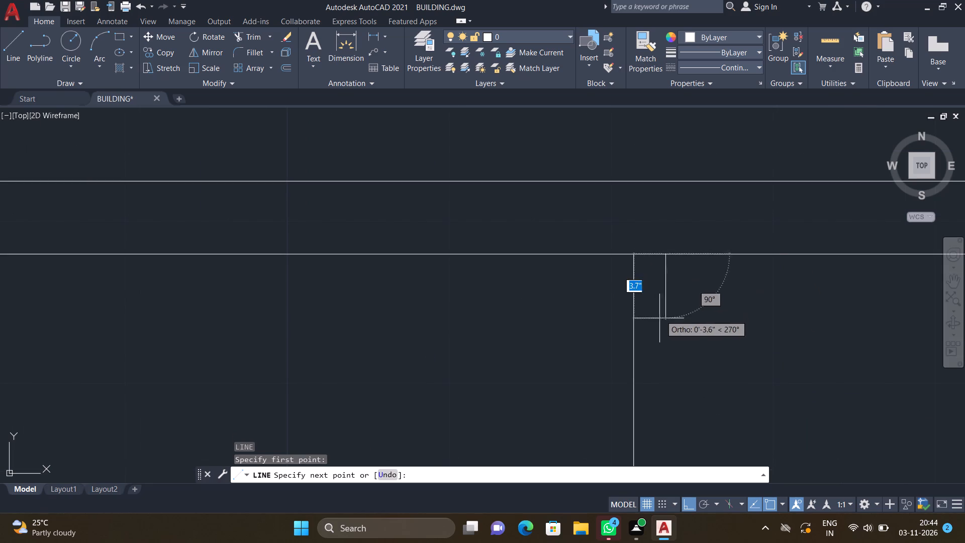
scroll(659, 322, "down", 2)
scroll(657, 373, "up", 2)
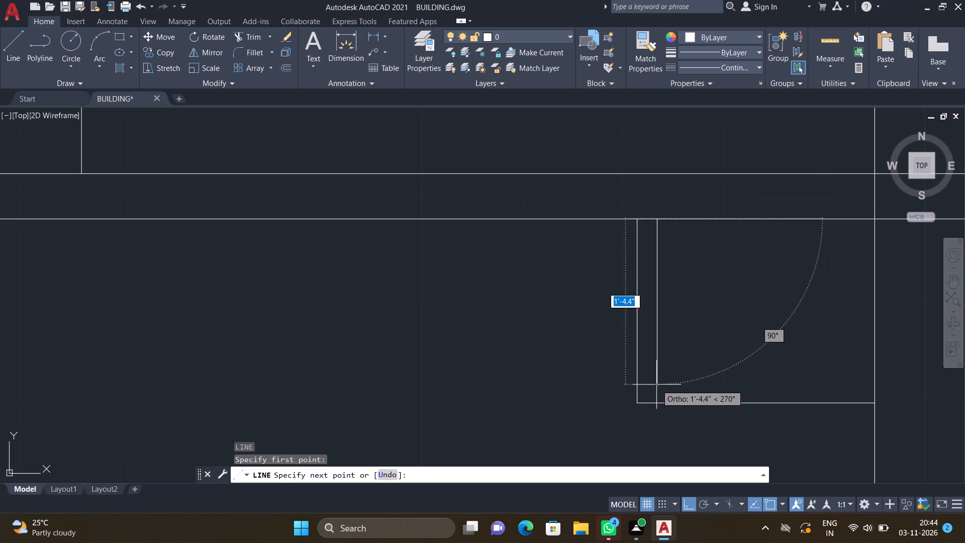
left_click(656, 386)
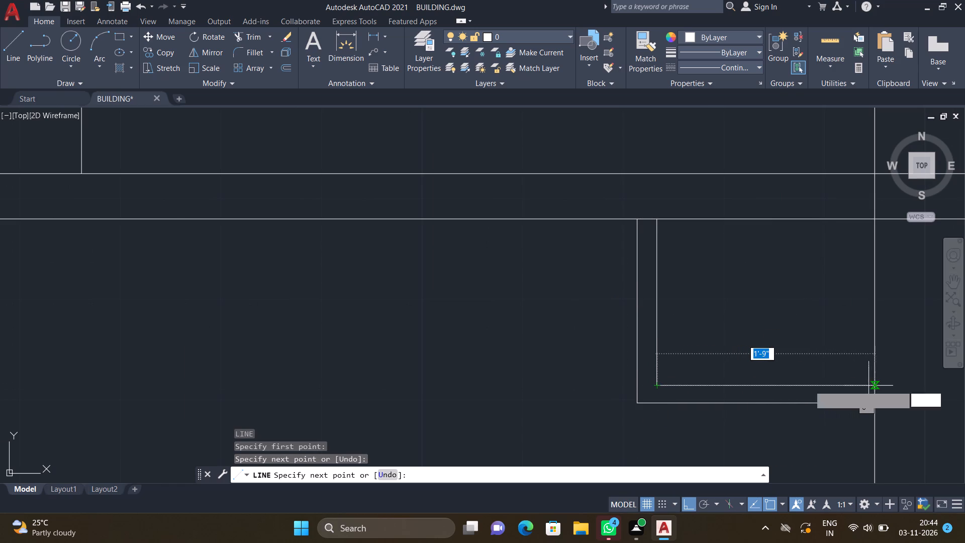
left_click(873, 385)
key("Return")
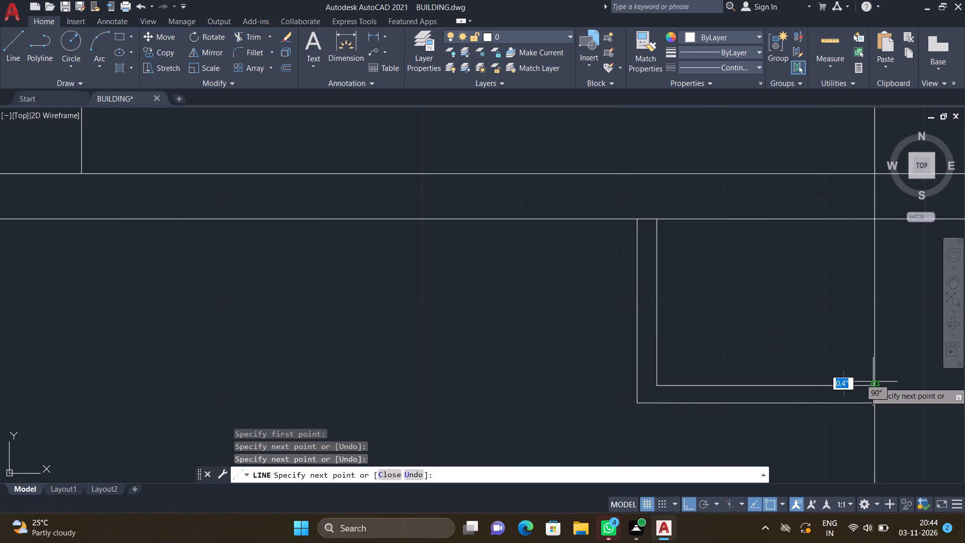
Examine the nested corner outlines up close and within the overall floor plan beside the furnished units.
scroll(853, 377, "down", 2)
scroll(741, 339, "down", 3)
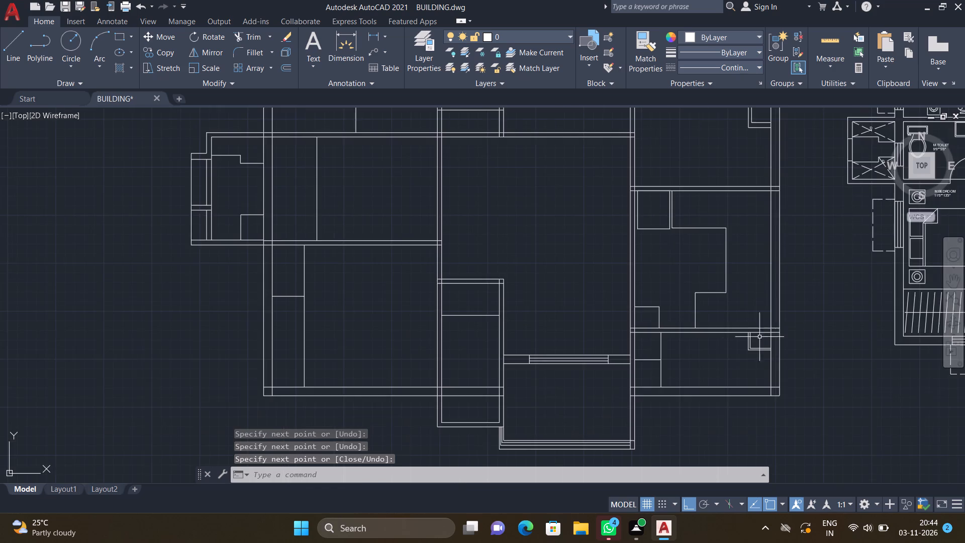
scroll(780, 334, "up", 2)
scroll(741, 346, "up", 2)
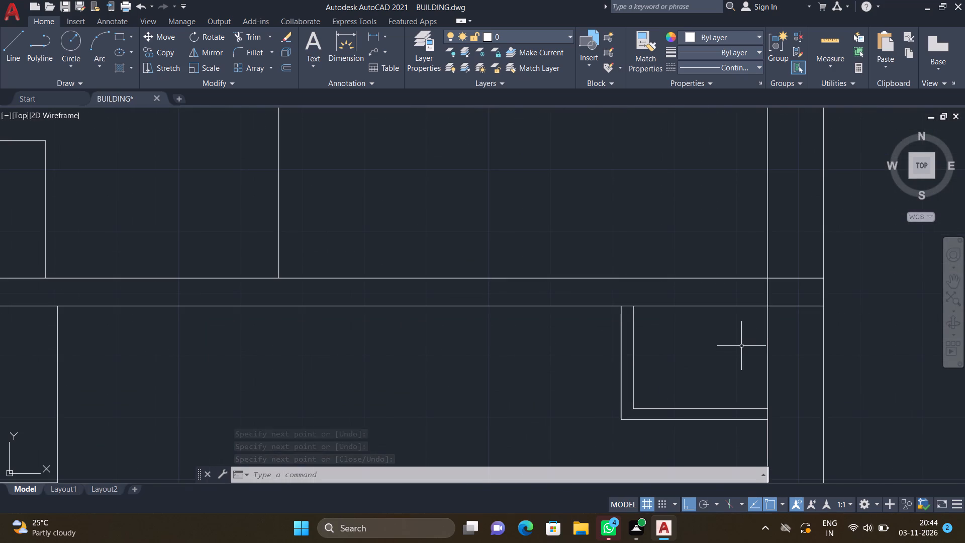
scroll(731, 343, "down", 2)
scroll(688, 334, "down", 4)
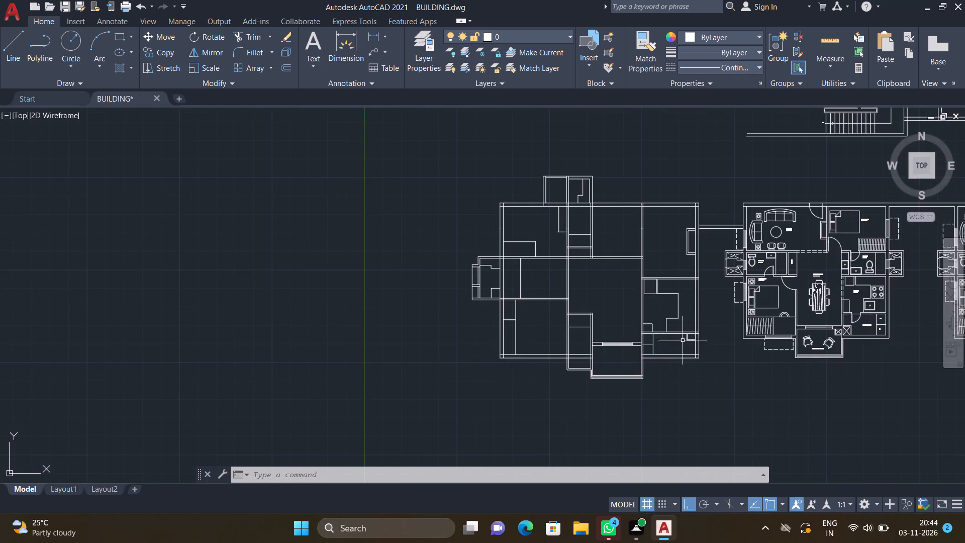
scroll(700, 333, "up", 3)
scroll(648, 356, "up", 1)
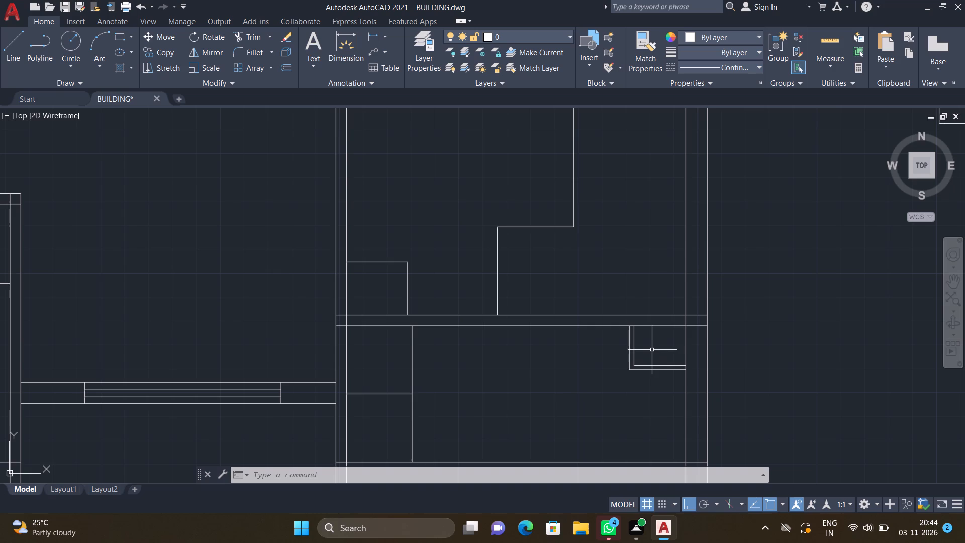
scroll(652, 348, "down", 5)
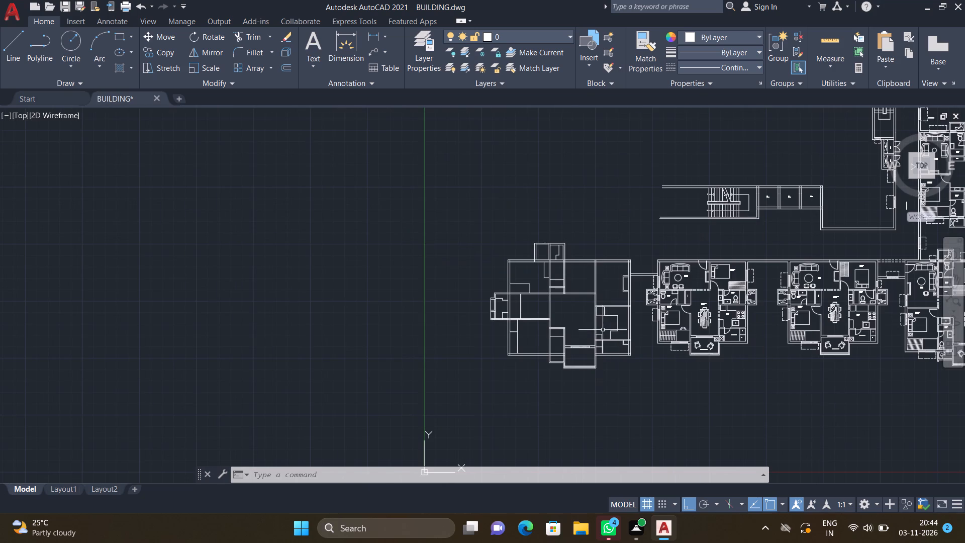
Draw a short line across the thickness of the east-central room's west wall, just south of the level of the small rectangle's bottom edge.
scroll(526, 260, "up", 1)
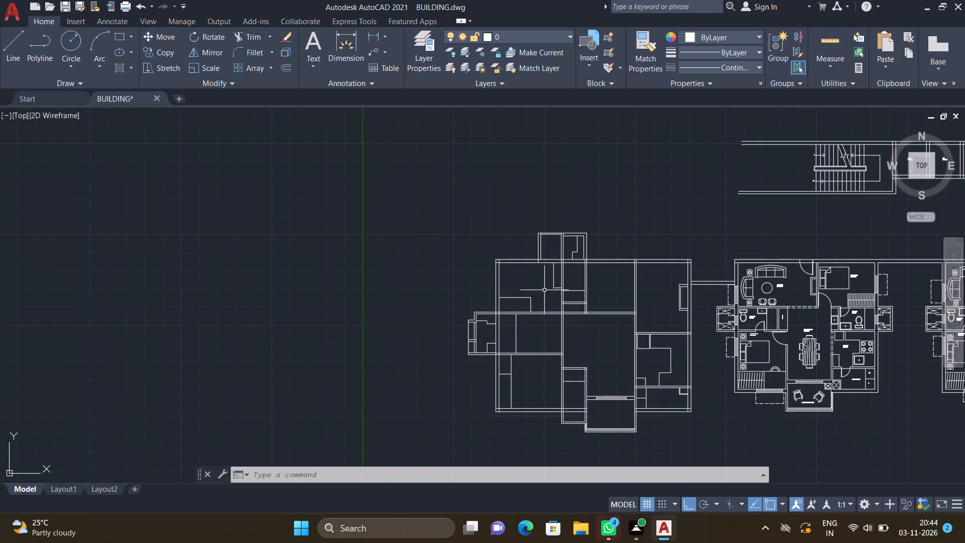
scroll(648, 362, "up", 3)
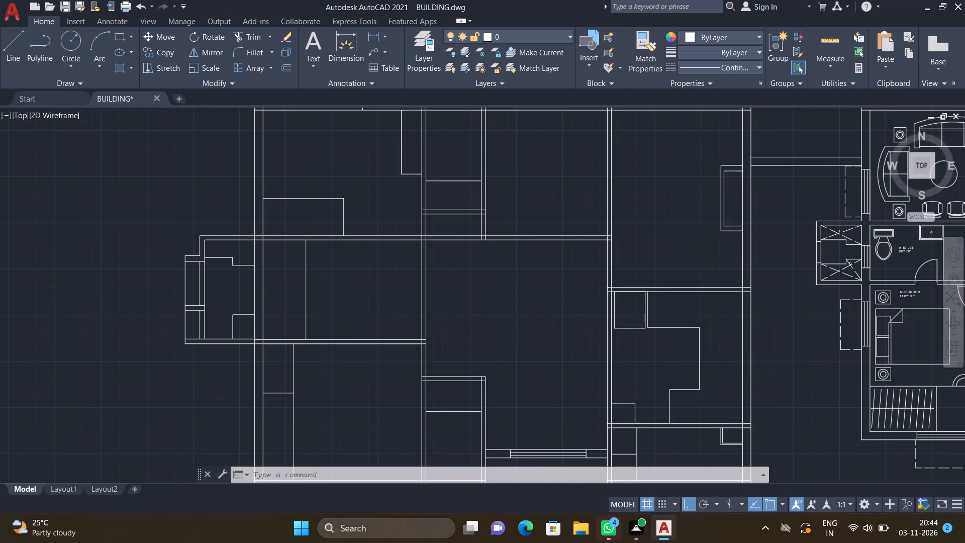
key("l")
key("Return")
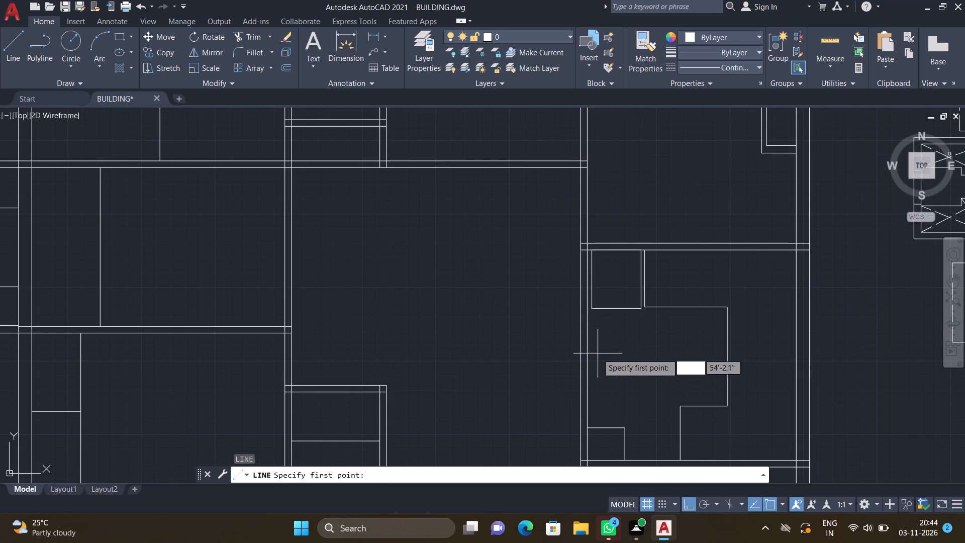
scroll(572, 315, "up", 4)
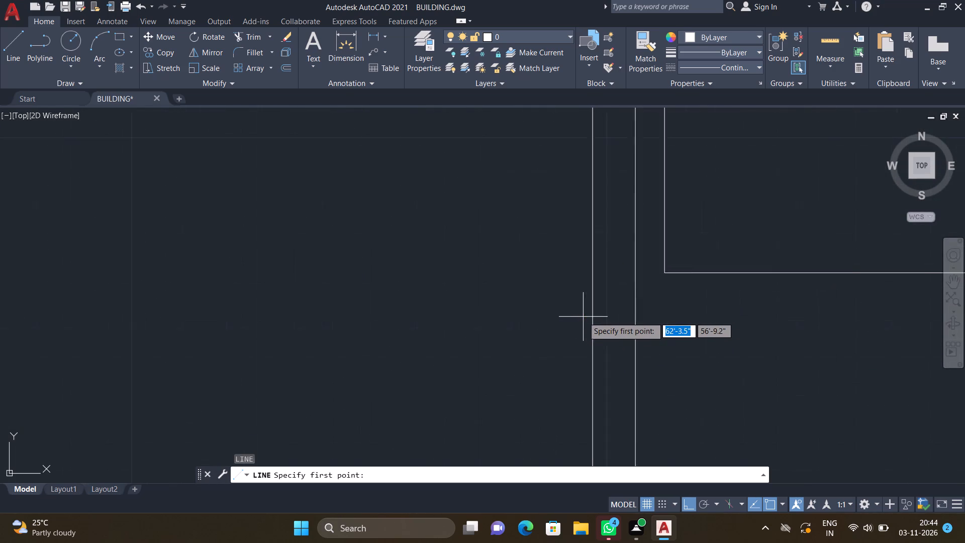
scroll(583, 317, "up", 1)
left_click(597, 299)
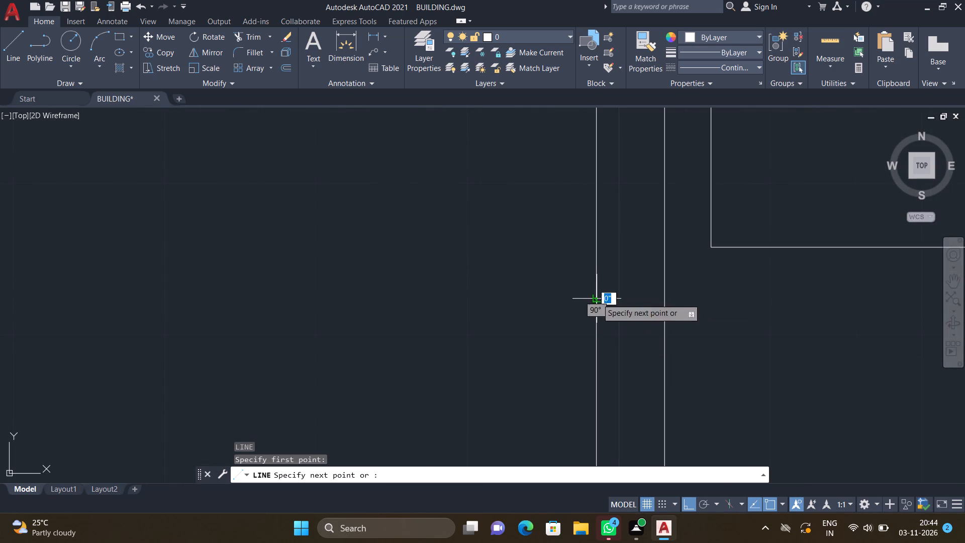
left_click(663, 300)
key("Return")
scroll(665, 298, "down", 3)
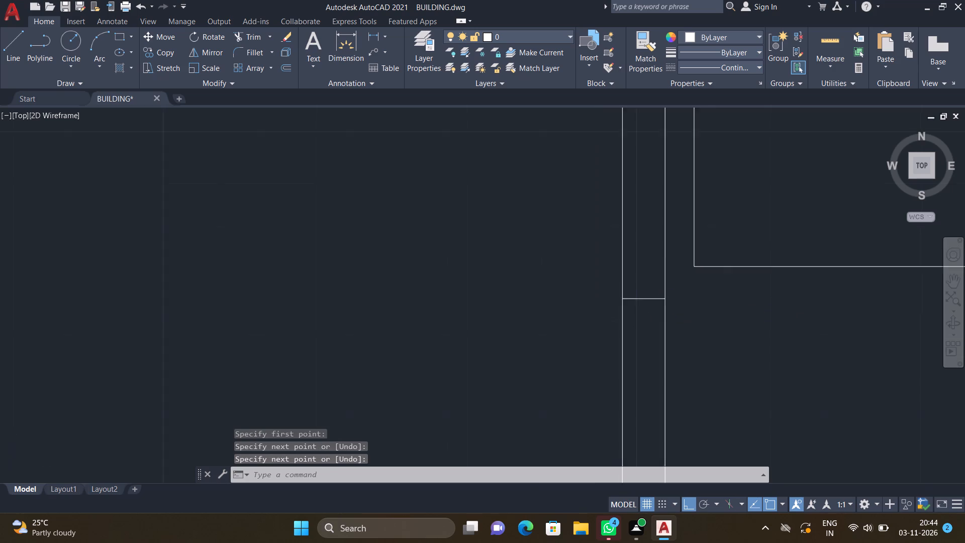
Trim away both wall lines between the central hall and northeast room, from the hall's north wall to the east-central room's north wall.
scroll(661, 297, "down", 3)
scroll(538, 293, "down", 2)
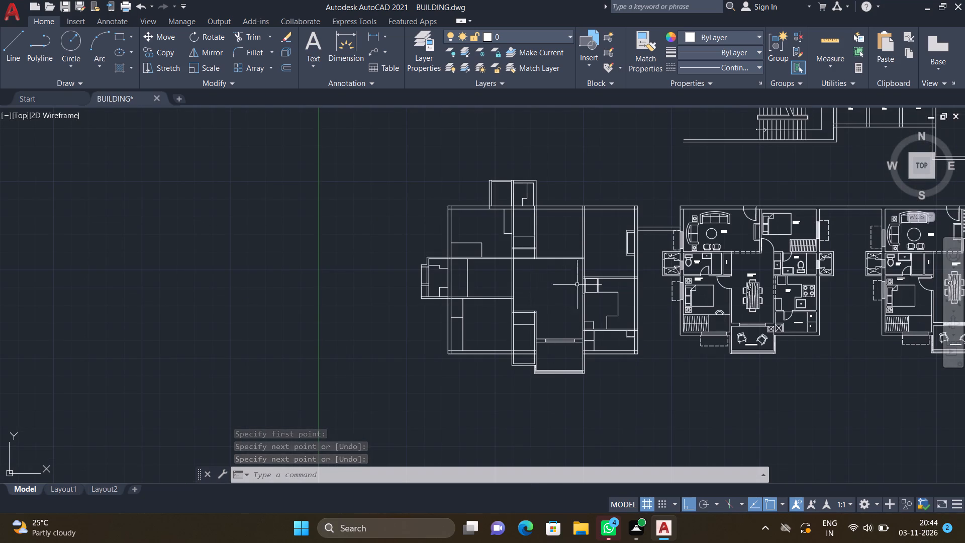
scroll(590, 269, "up", 3)
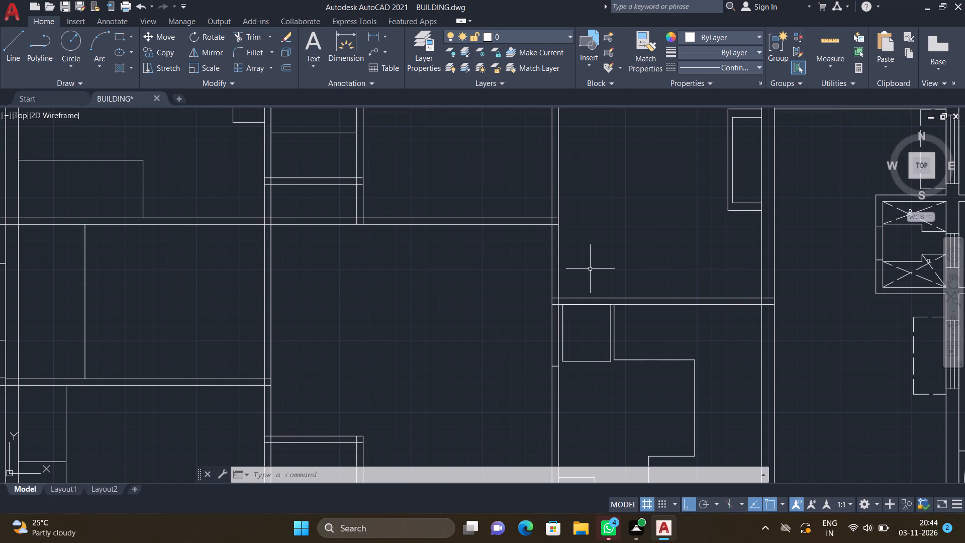
type("TR")
key("Return")
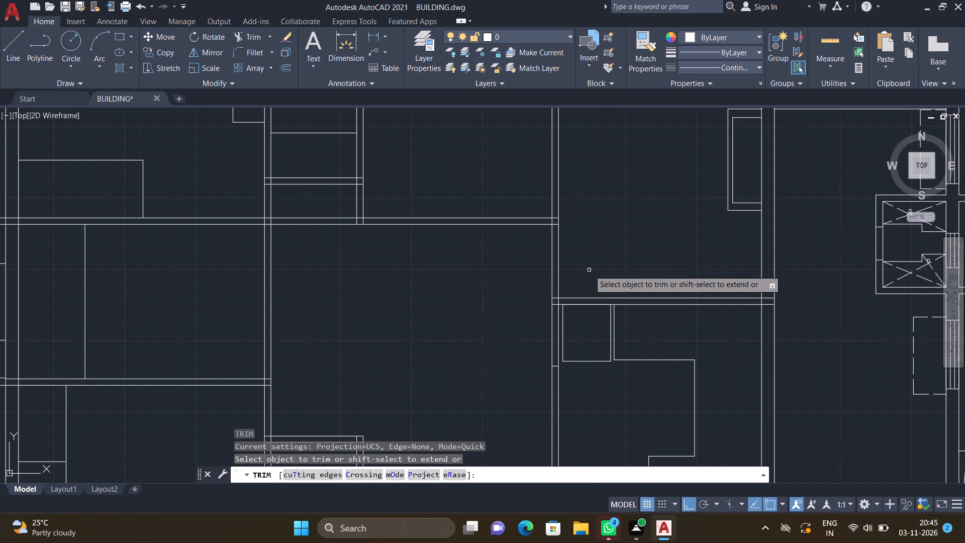
left_click(552, 262)
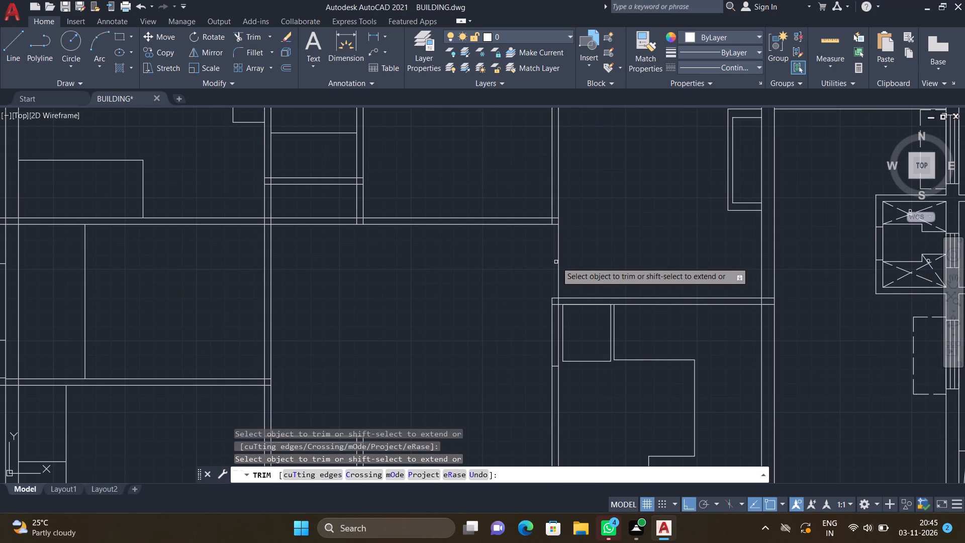
left_click(560, 260)
key("Return")
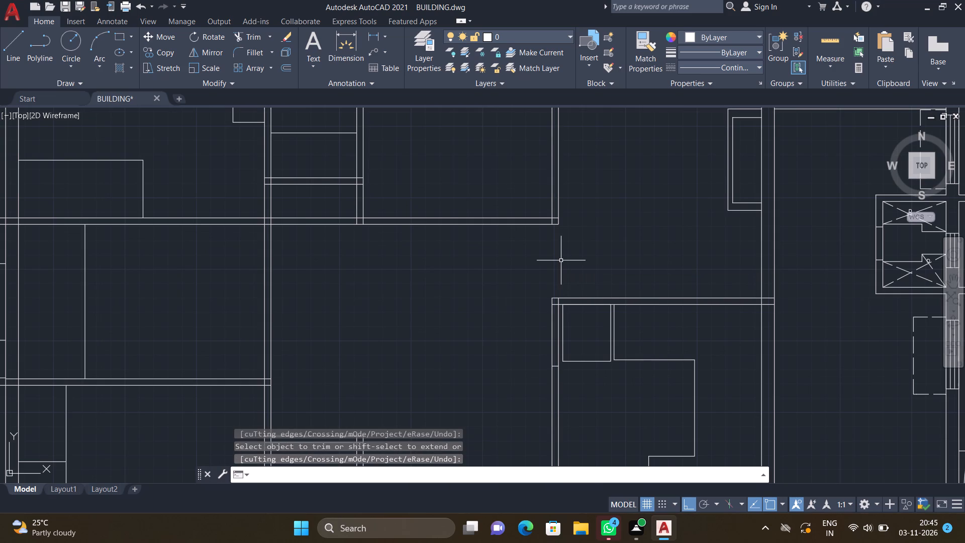
Trim both lines of the east-central room's west wall from the short division line south to the next partition.
scroll(561, 260, "down", 2)
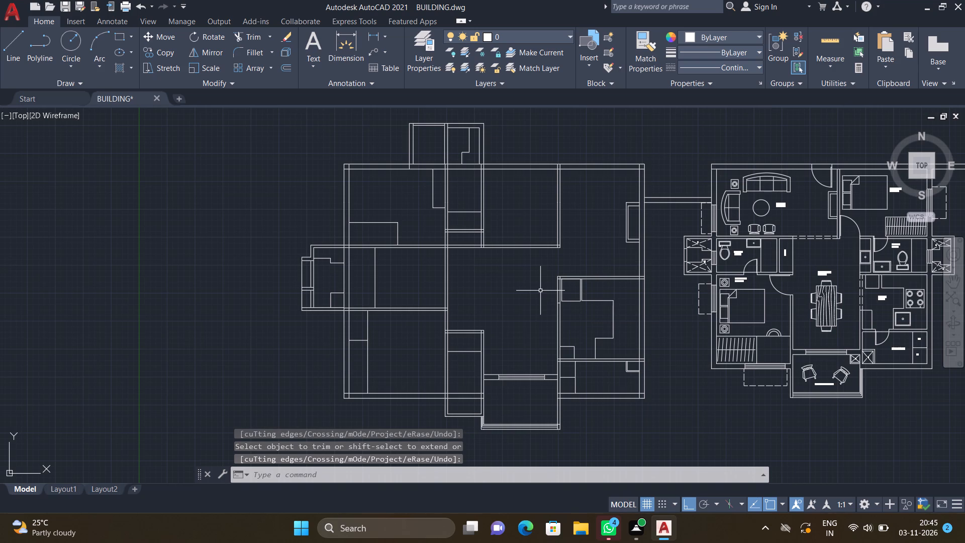
scroll(565, 330, "up", 2)
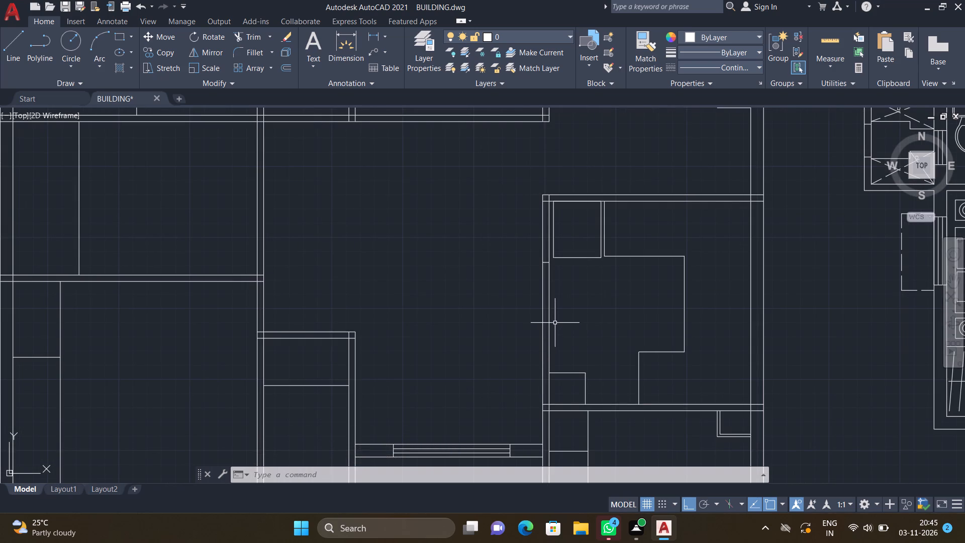
scroll(555, 323, "up", 1)
type("TR")
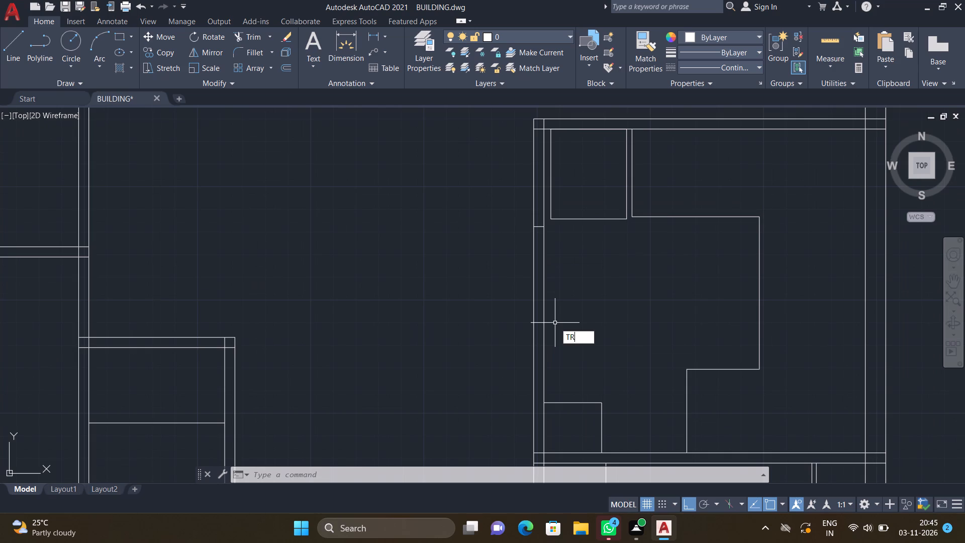
key("Return")
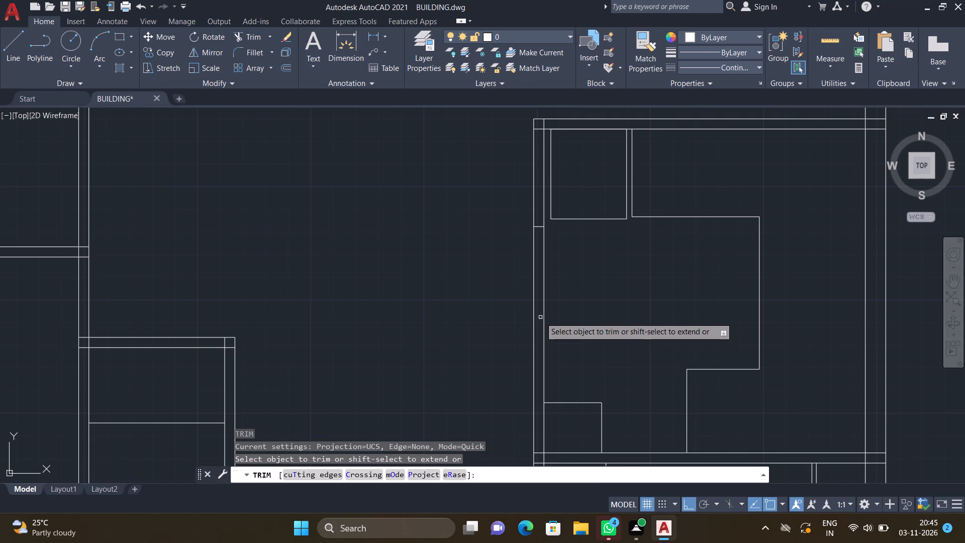
left_click(545, 318)
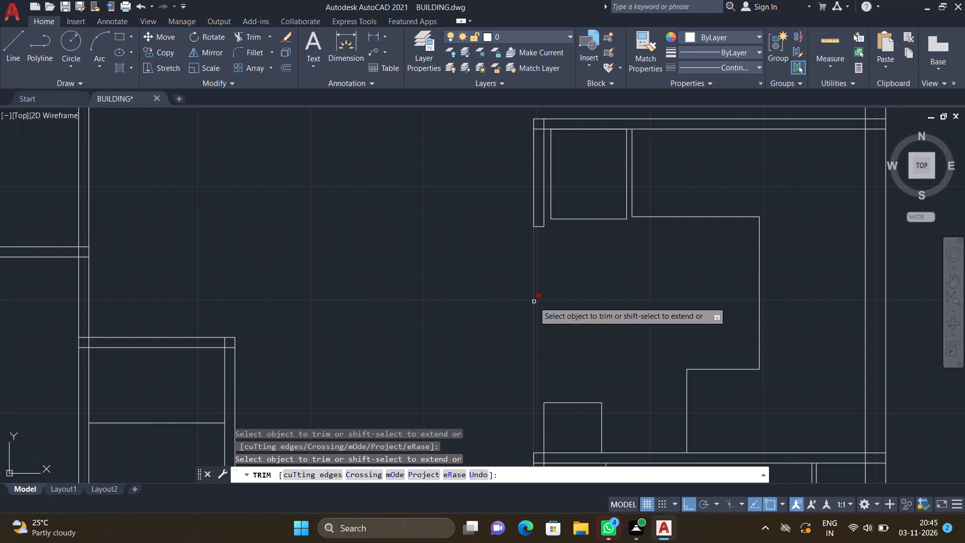
left_click(534, 302)
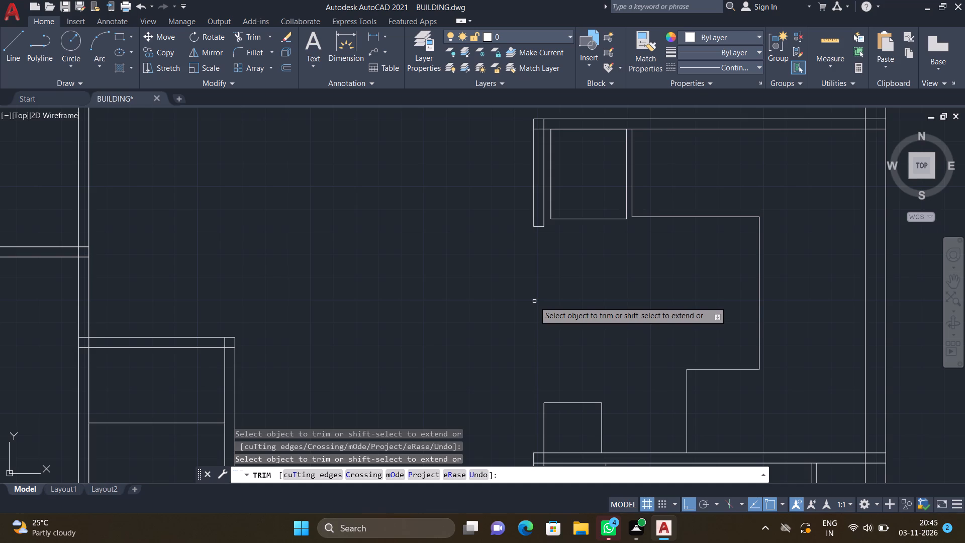
key("Return")
With Ortho off, draw a line sloping about 4° across the southwest room's wardrobe strip, just south of its dividing line.
scroll(538, 300, "down", 4)
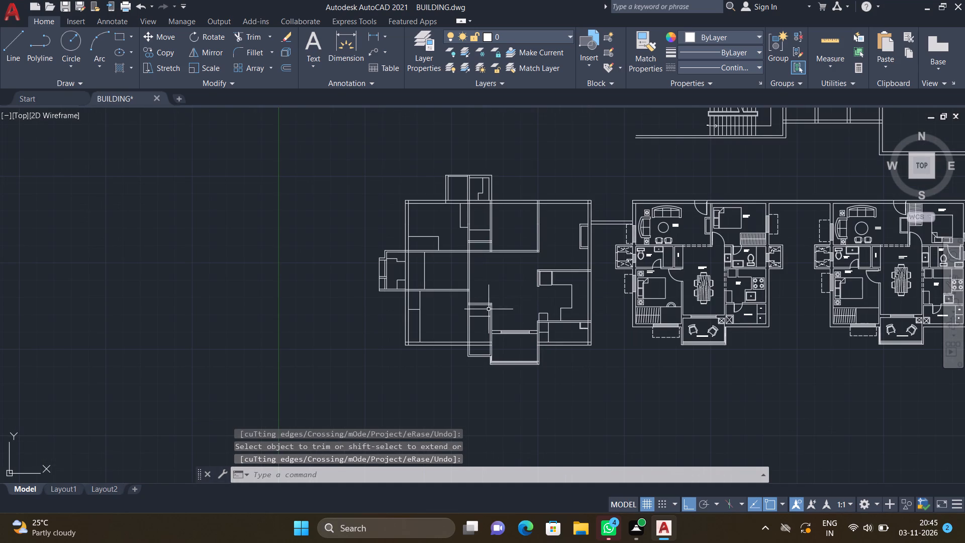
scroll(477, 333, "up", 2)
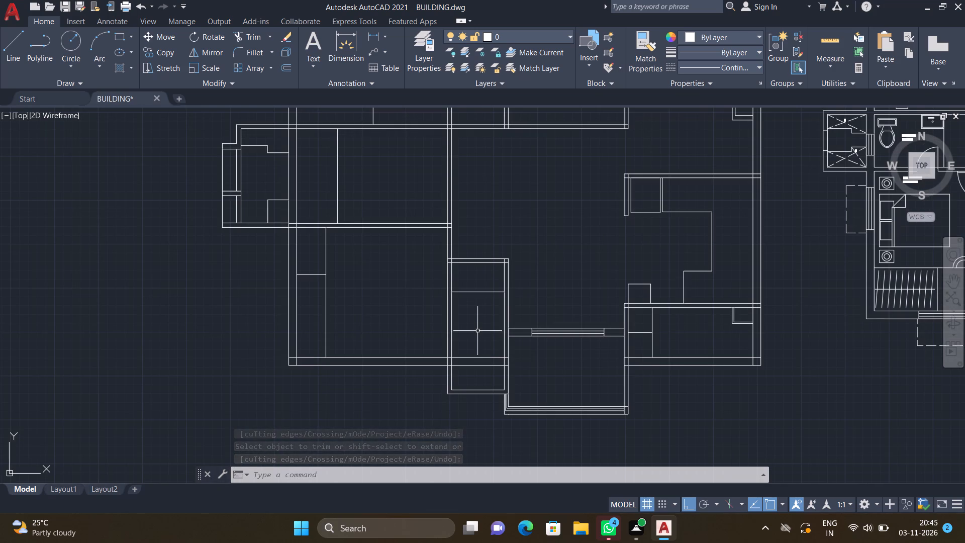
scroll(476, 327, "down", 1)
scroll(375, 304, "up", 1)
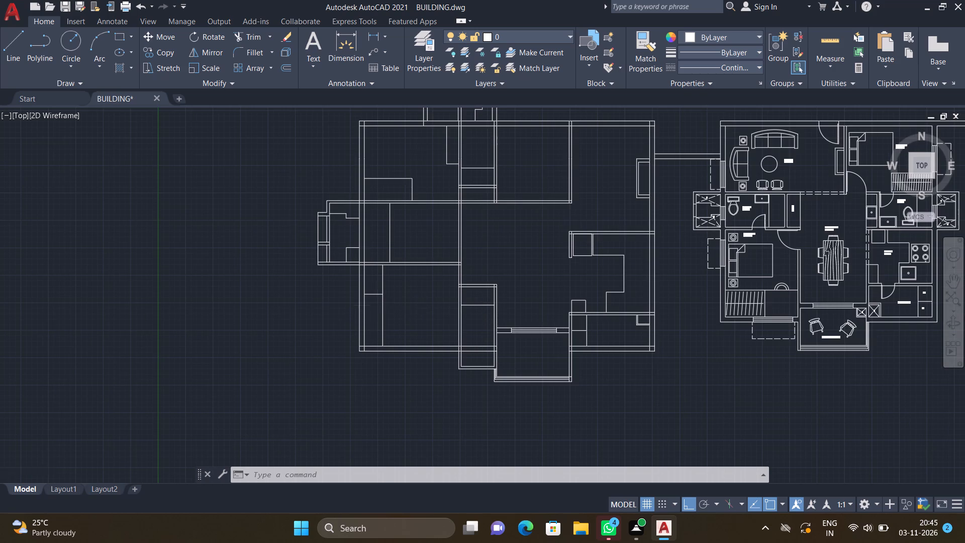
scroll(375, 304, "up", 1)
key("F8")
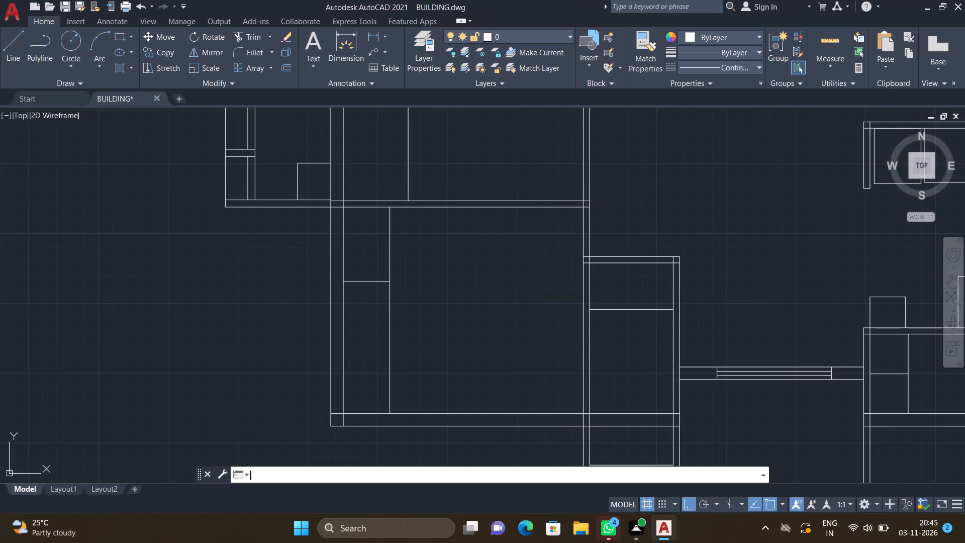
key("l")
key("Return")
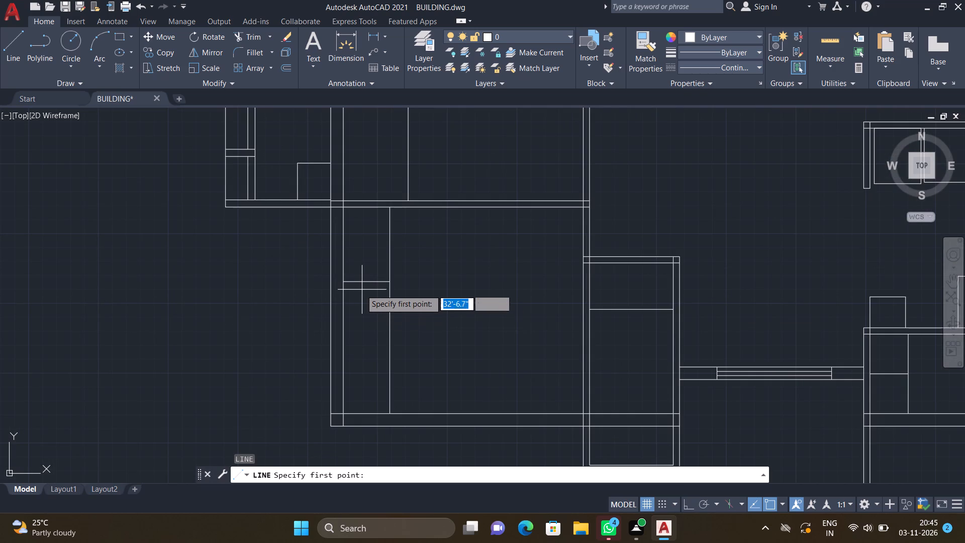
scroll(342, 284, "up", 3)
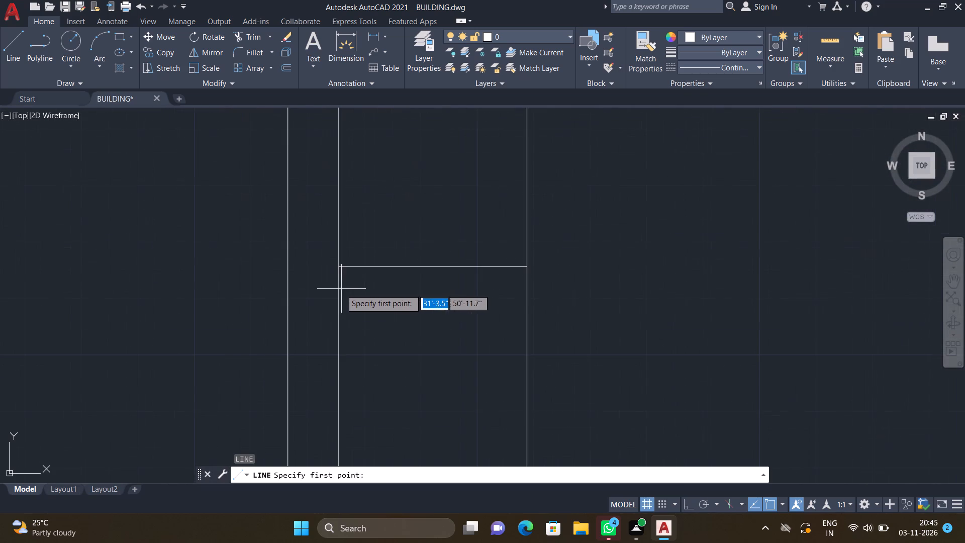
scroll(350, 282, "up", 1)
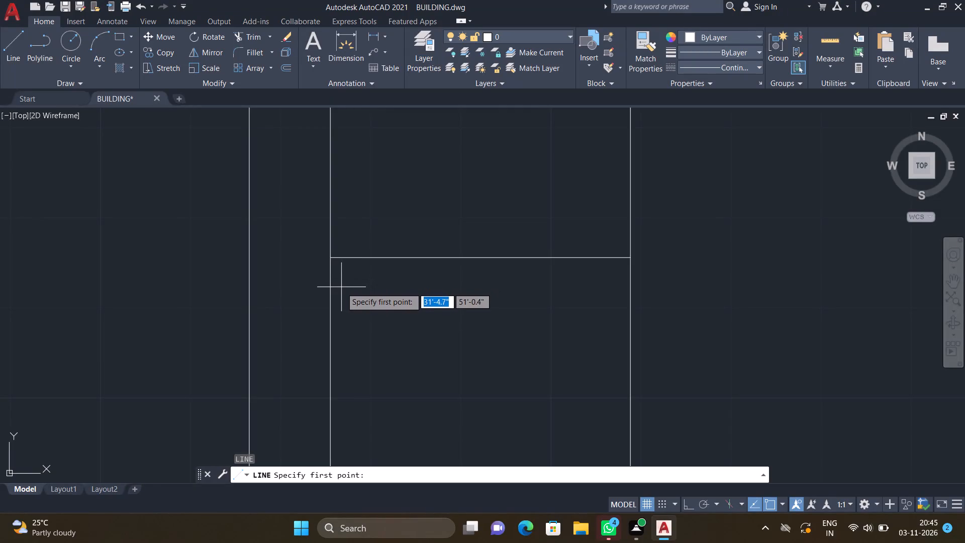
left_click_drag(341, 288, 347, 288)
scroll(572, 272, "up", 1)
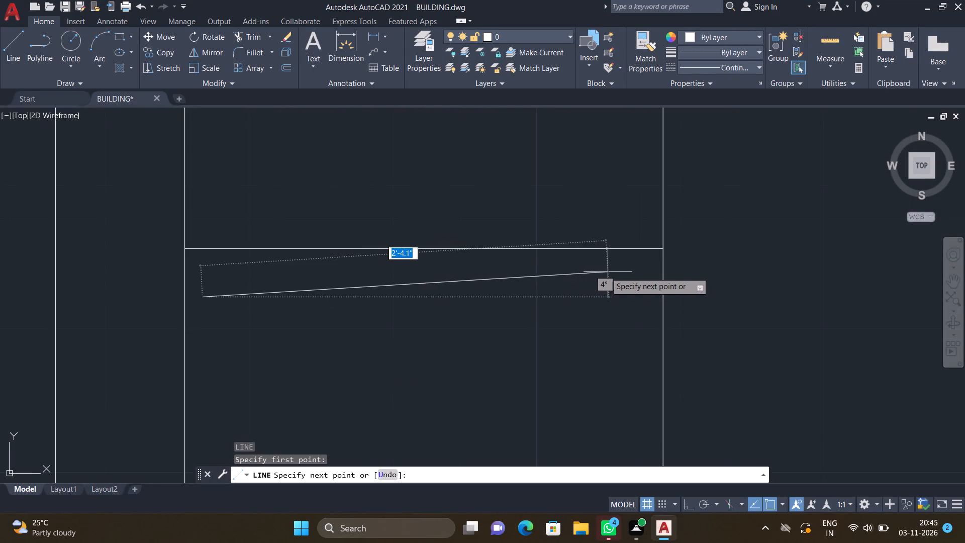
left_click(633, 265)
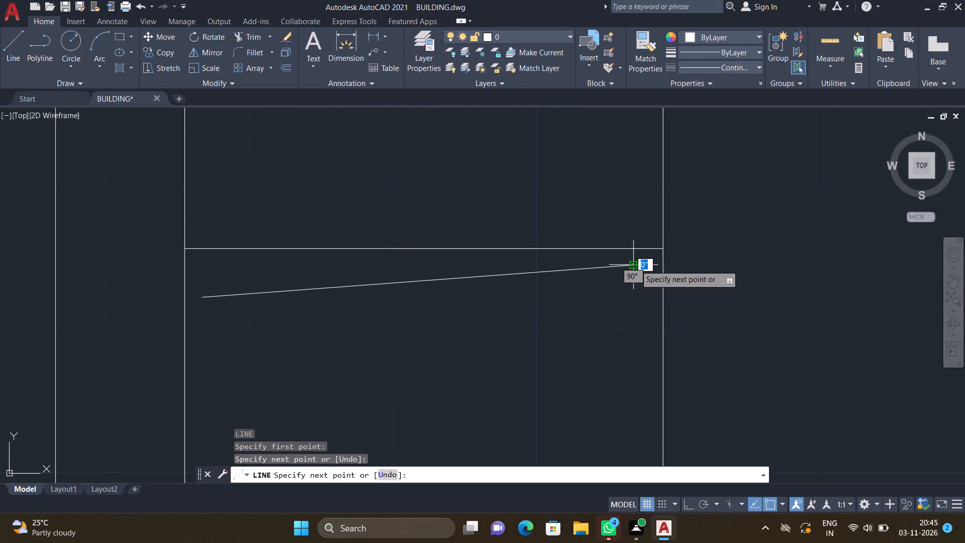
key("Return")
scroll(550, 308, "down", 3)
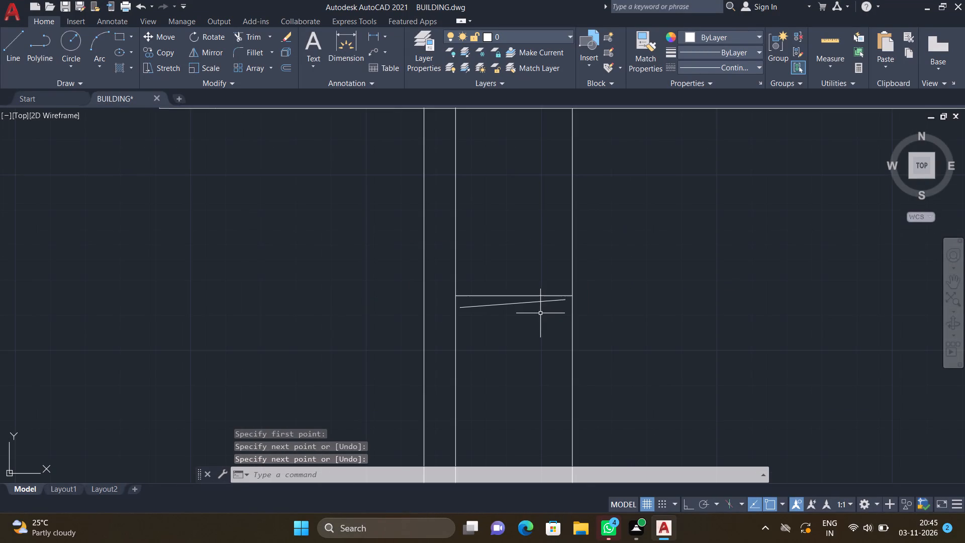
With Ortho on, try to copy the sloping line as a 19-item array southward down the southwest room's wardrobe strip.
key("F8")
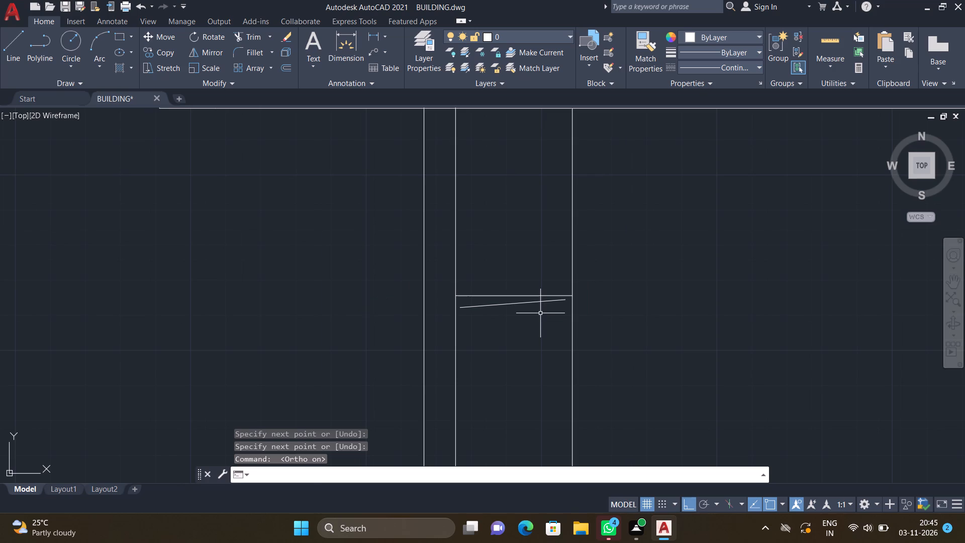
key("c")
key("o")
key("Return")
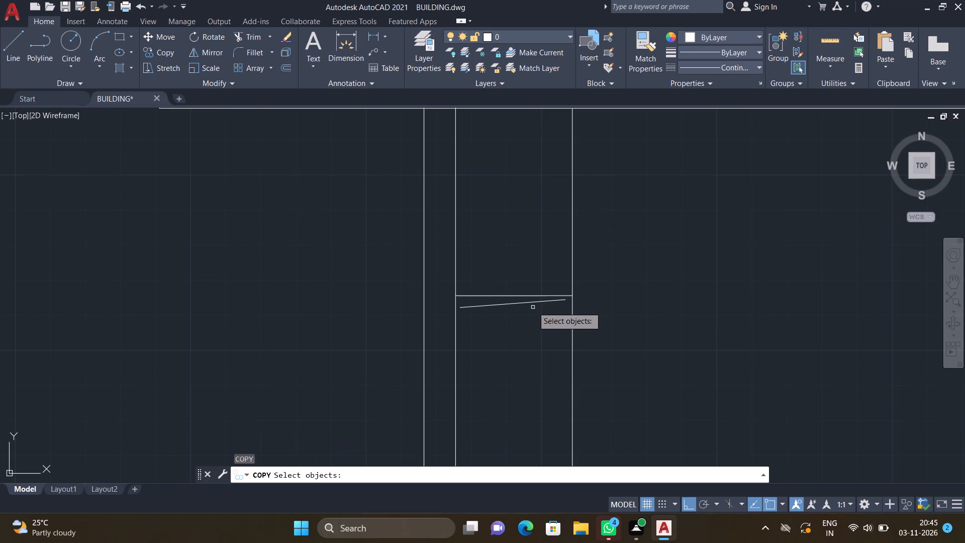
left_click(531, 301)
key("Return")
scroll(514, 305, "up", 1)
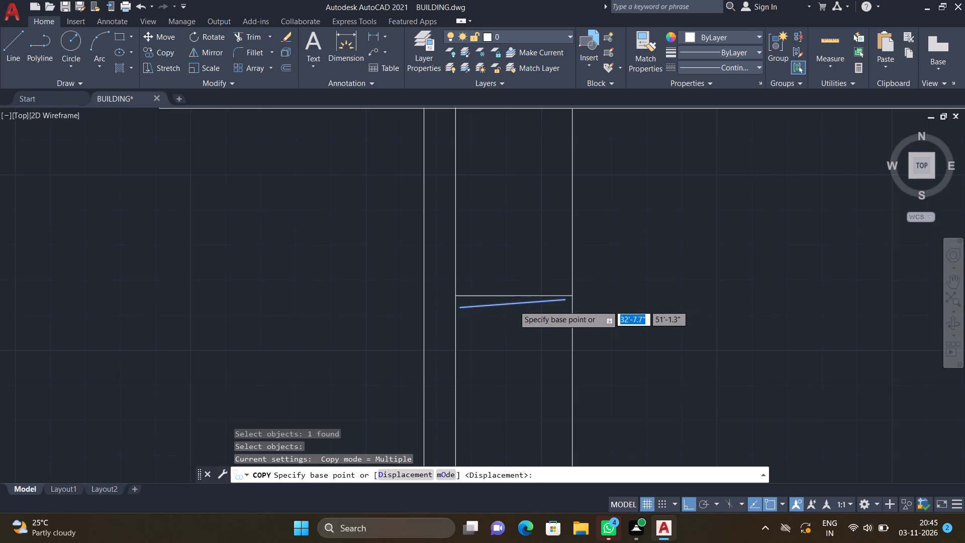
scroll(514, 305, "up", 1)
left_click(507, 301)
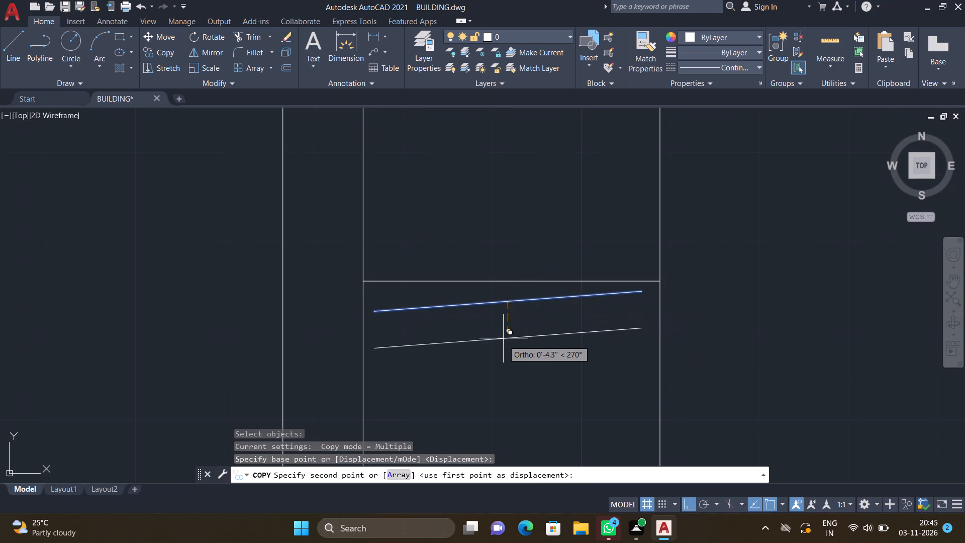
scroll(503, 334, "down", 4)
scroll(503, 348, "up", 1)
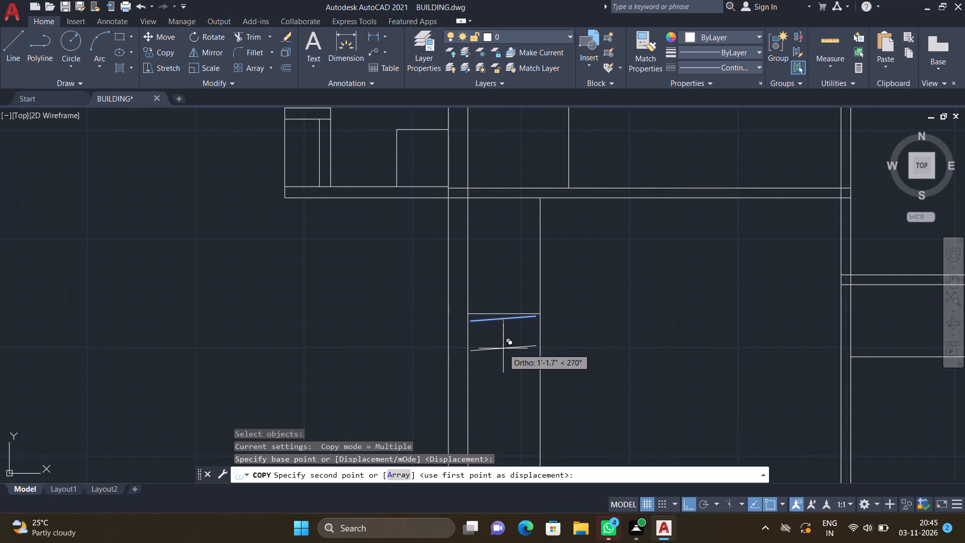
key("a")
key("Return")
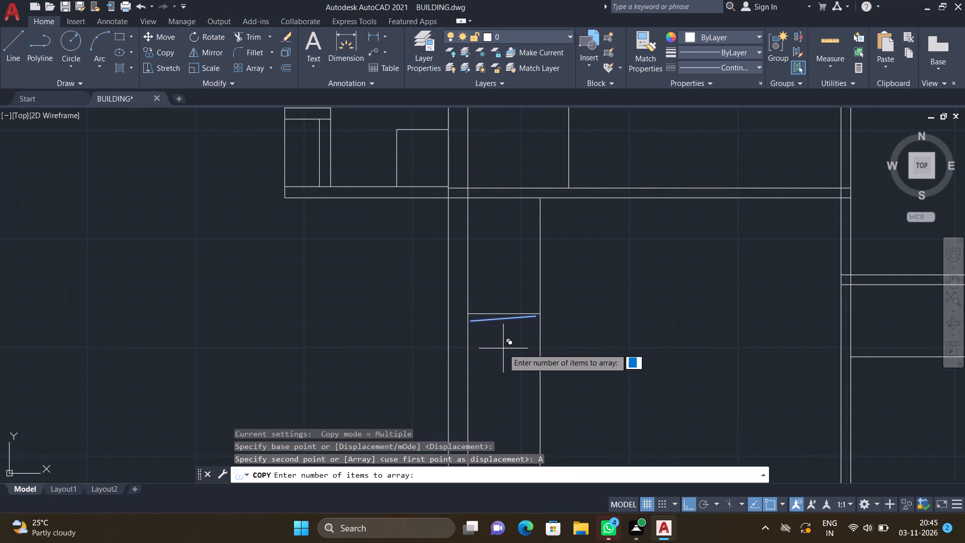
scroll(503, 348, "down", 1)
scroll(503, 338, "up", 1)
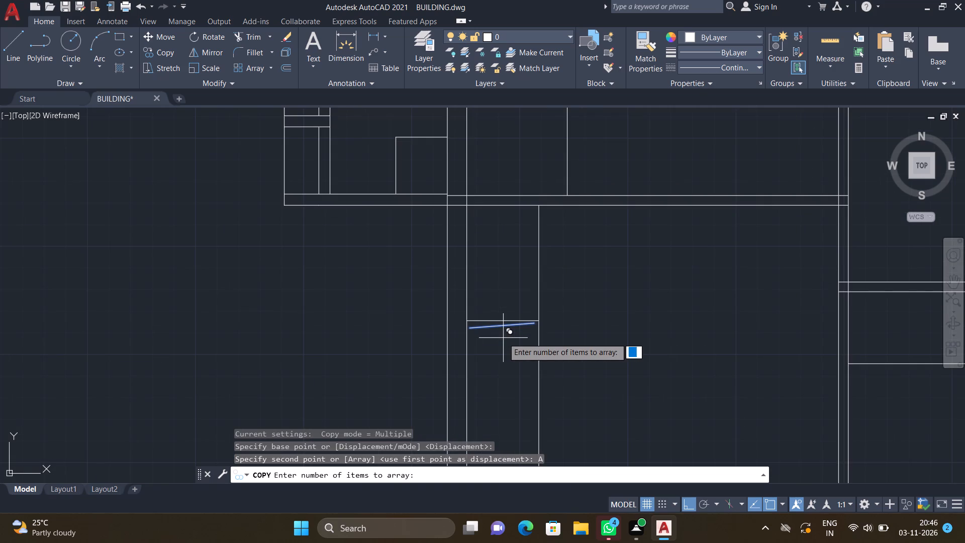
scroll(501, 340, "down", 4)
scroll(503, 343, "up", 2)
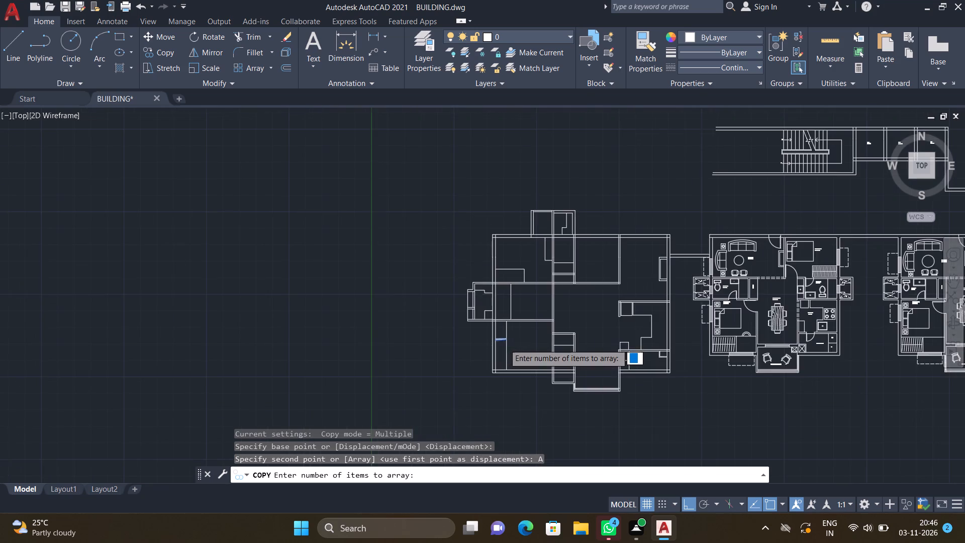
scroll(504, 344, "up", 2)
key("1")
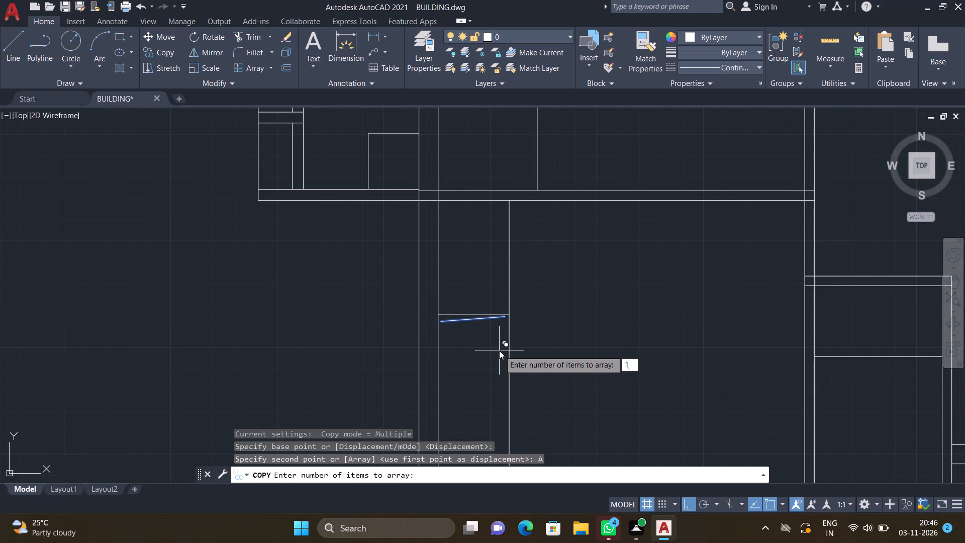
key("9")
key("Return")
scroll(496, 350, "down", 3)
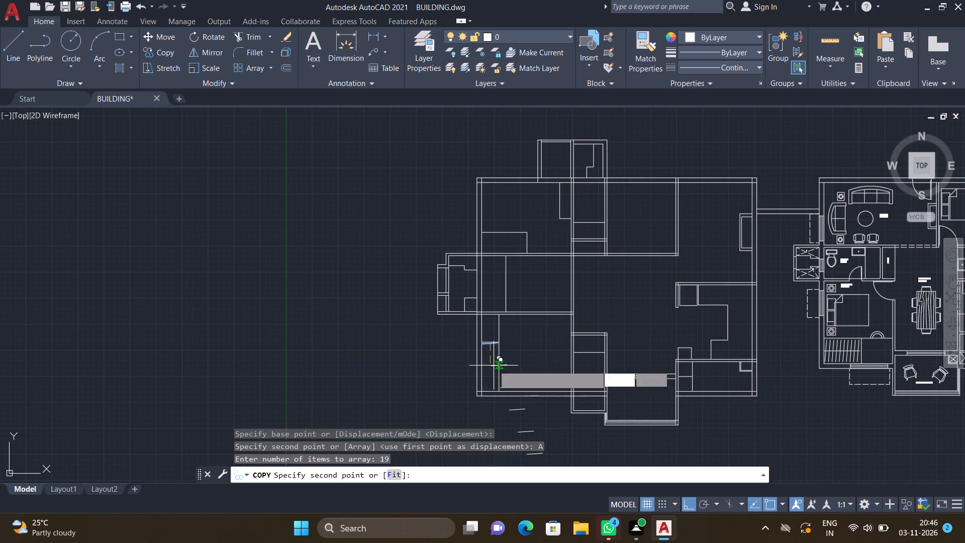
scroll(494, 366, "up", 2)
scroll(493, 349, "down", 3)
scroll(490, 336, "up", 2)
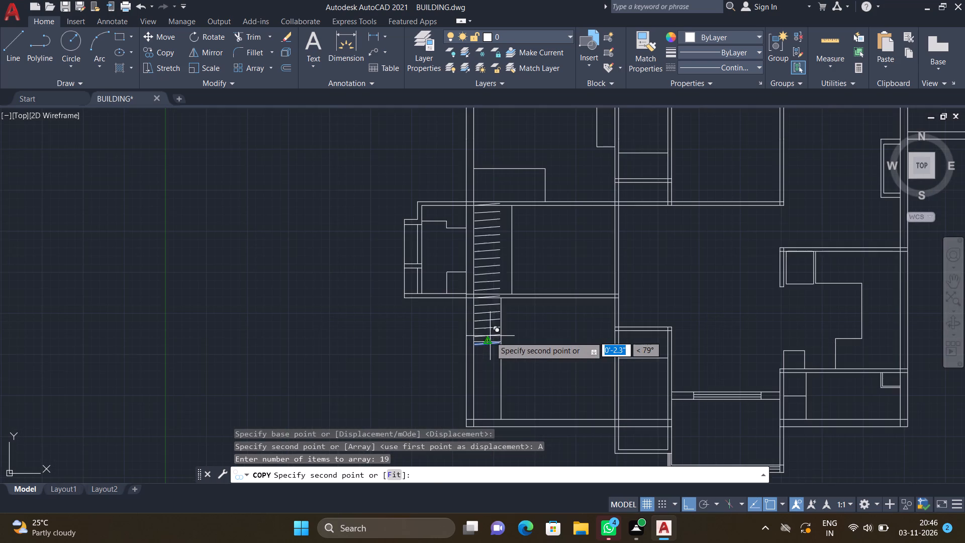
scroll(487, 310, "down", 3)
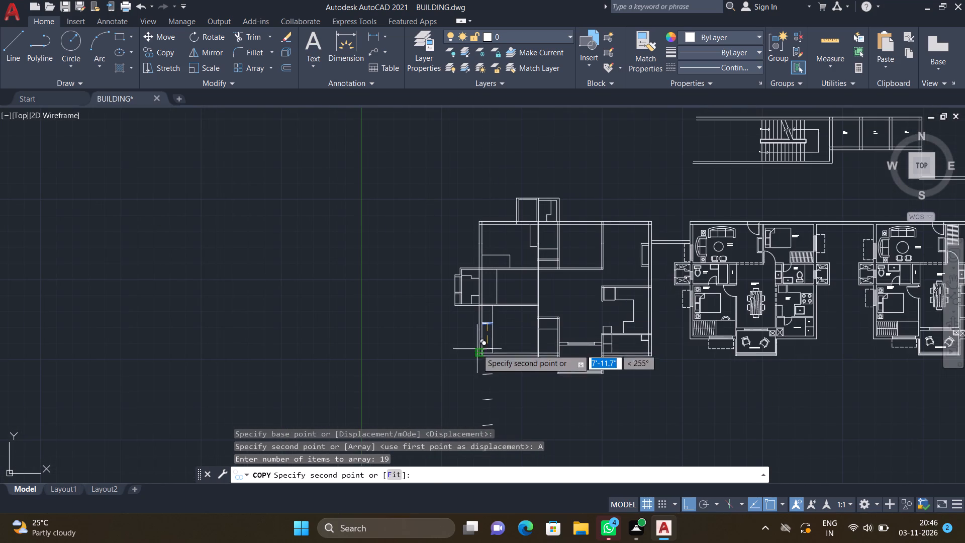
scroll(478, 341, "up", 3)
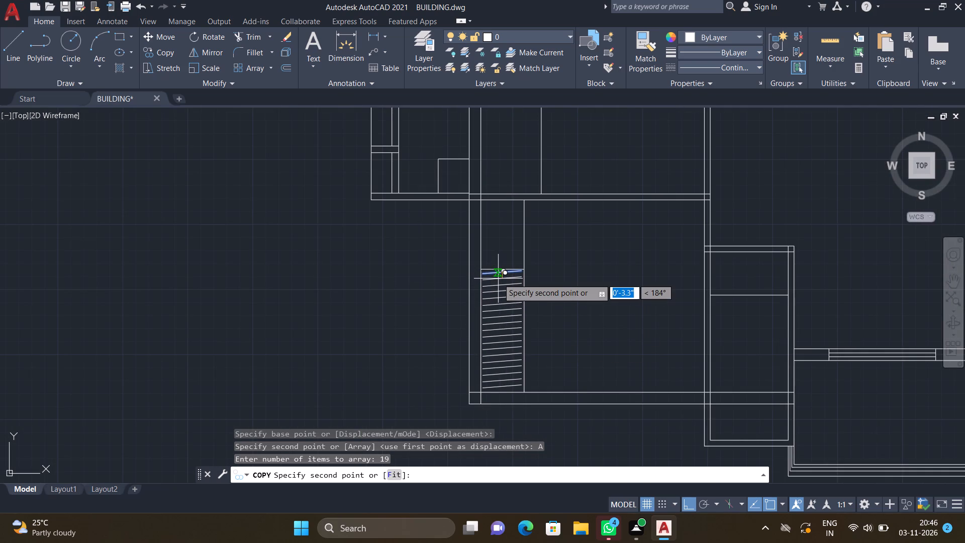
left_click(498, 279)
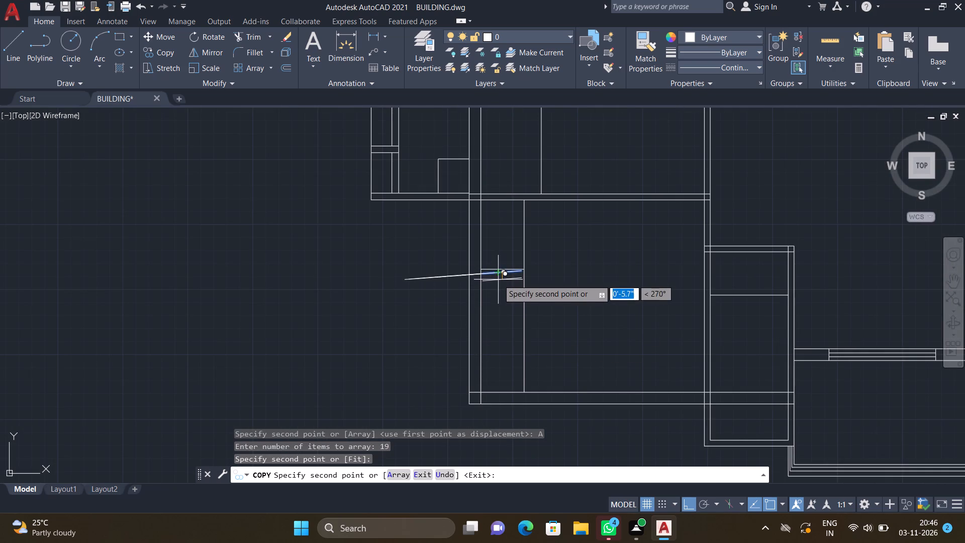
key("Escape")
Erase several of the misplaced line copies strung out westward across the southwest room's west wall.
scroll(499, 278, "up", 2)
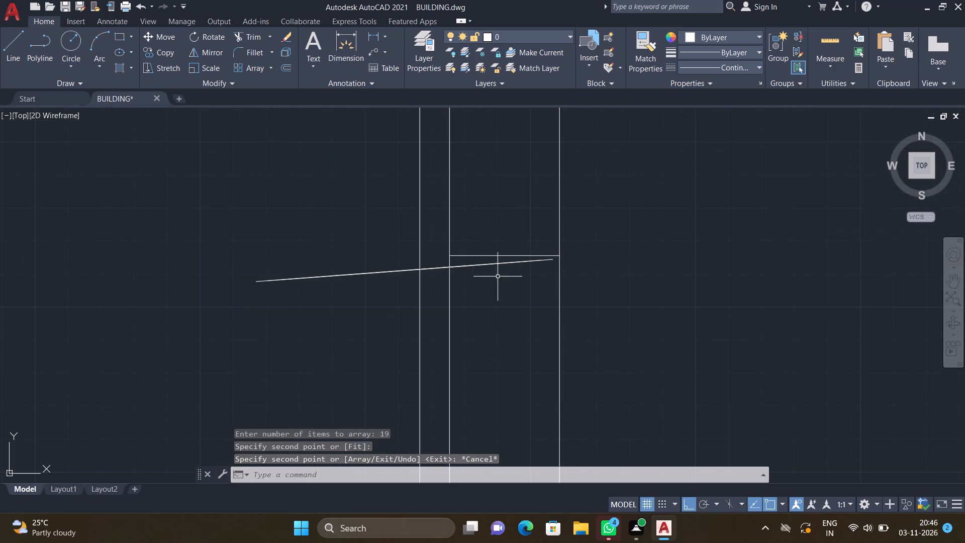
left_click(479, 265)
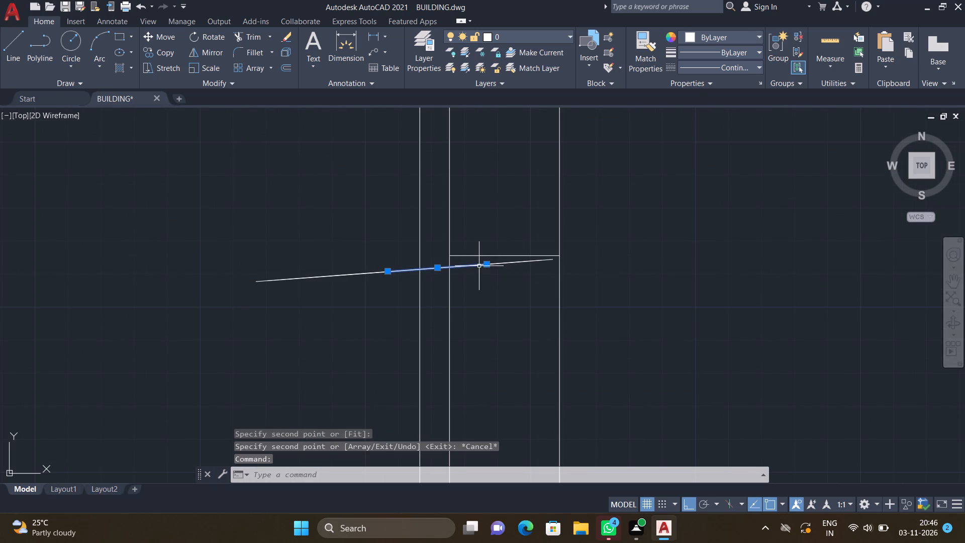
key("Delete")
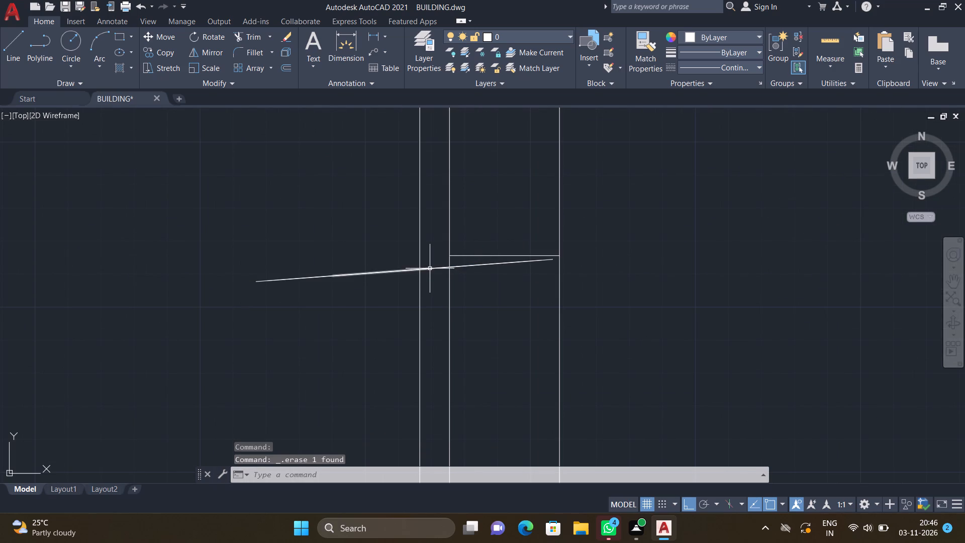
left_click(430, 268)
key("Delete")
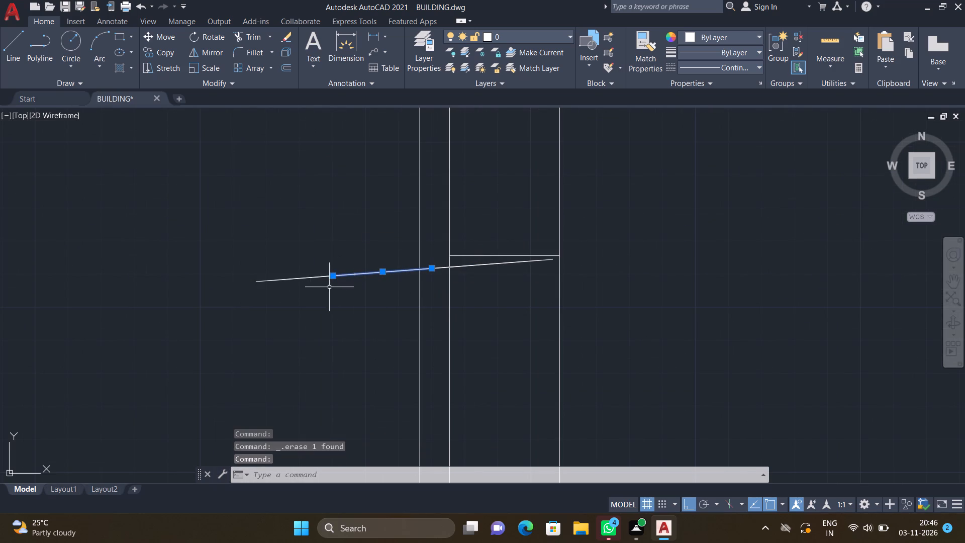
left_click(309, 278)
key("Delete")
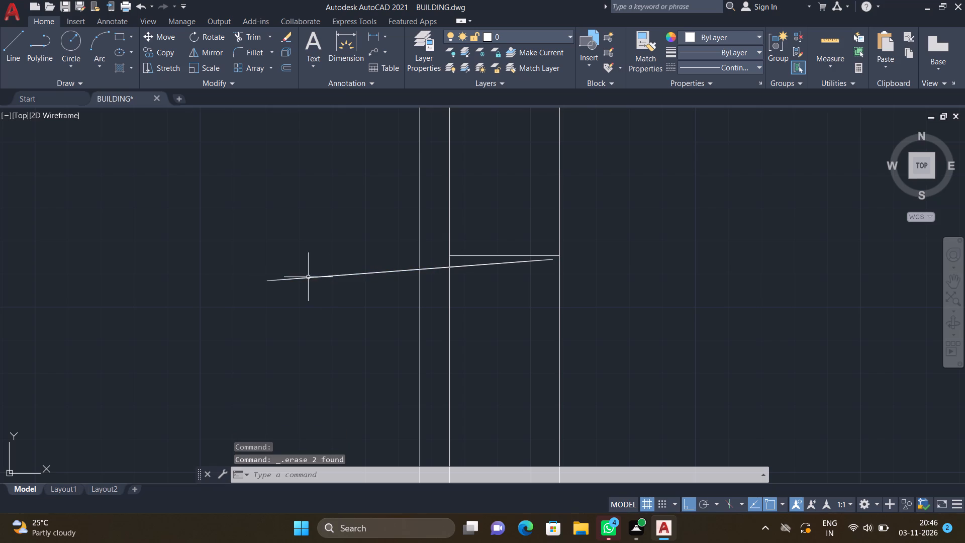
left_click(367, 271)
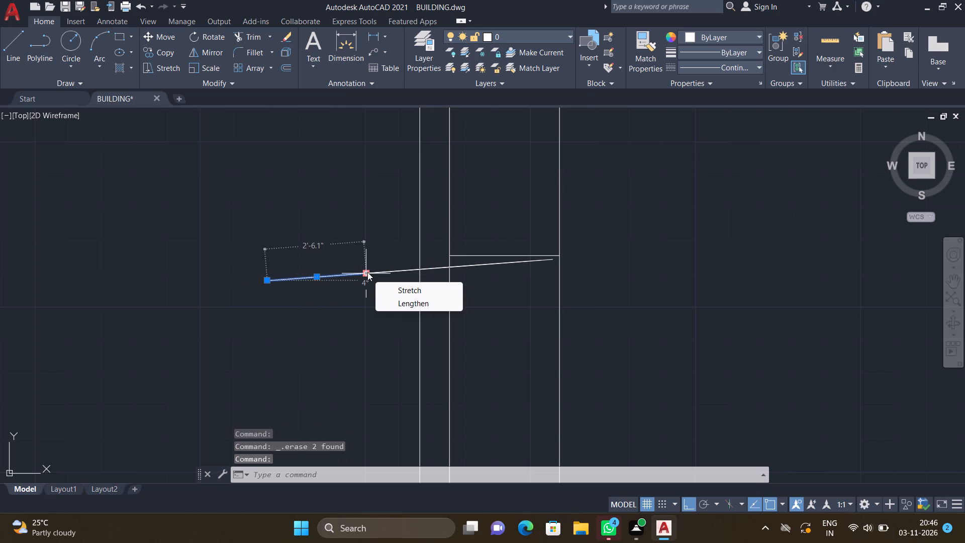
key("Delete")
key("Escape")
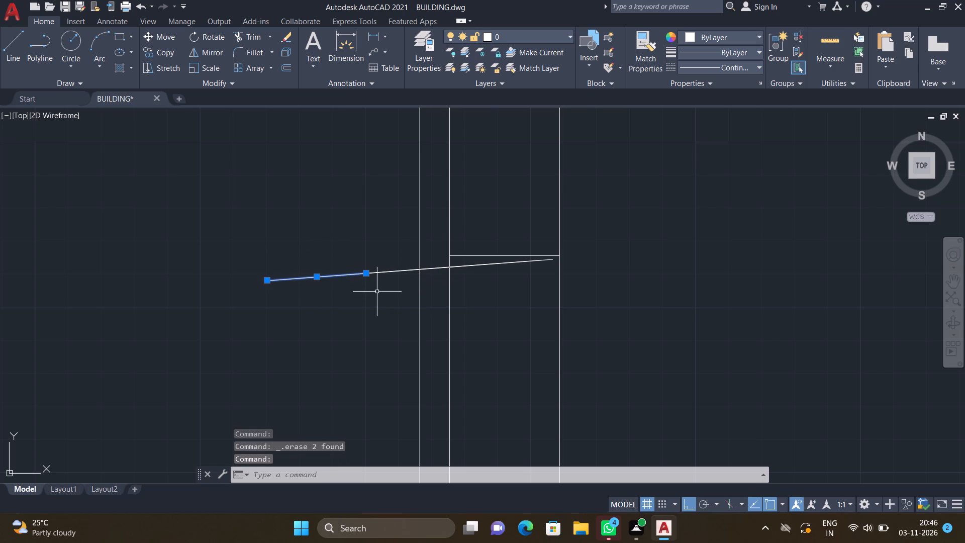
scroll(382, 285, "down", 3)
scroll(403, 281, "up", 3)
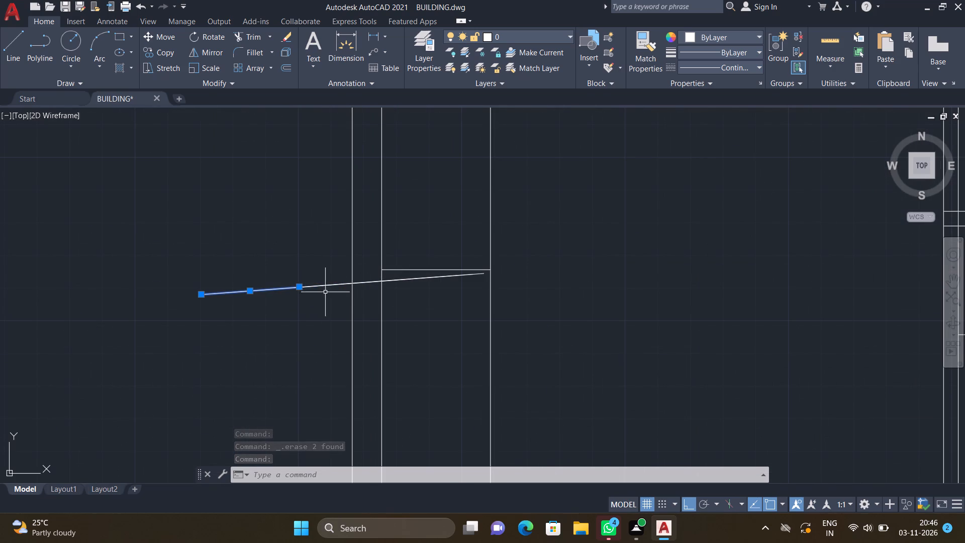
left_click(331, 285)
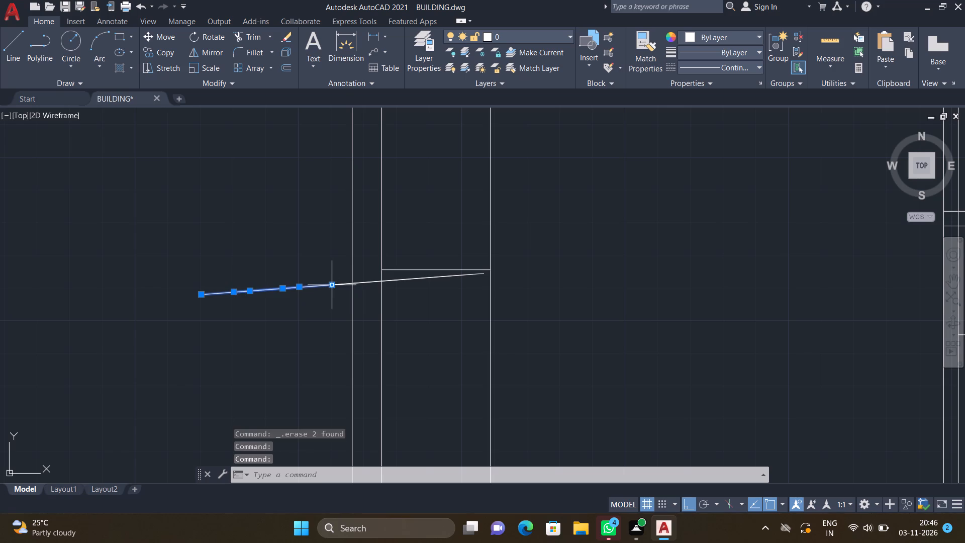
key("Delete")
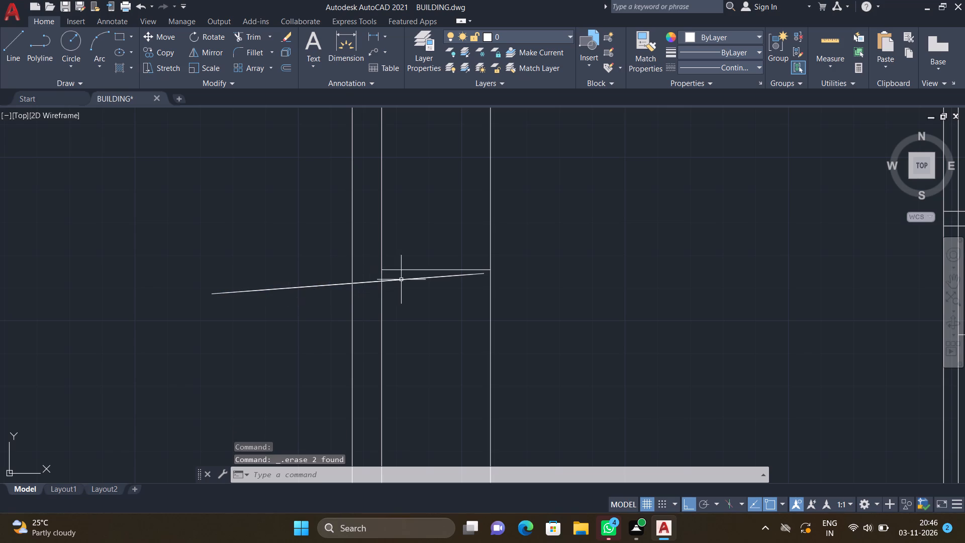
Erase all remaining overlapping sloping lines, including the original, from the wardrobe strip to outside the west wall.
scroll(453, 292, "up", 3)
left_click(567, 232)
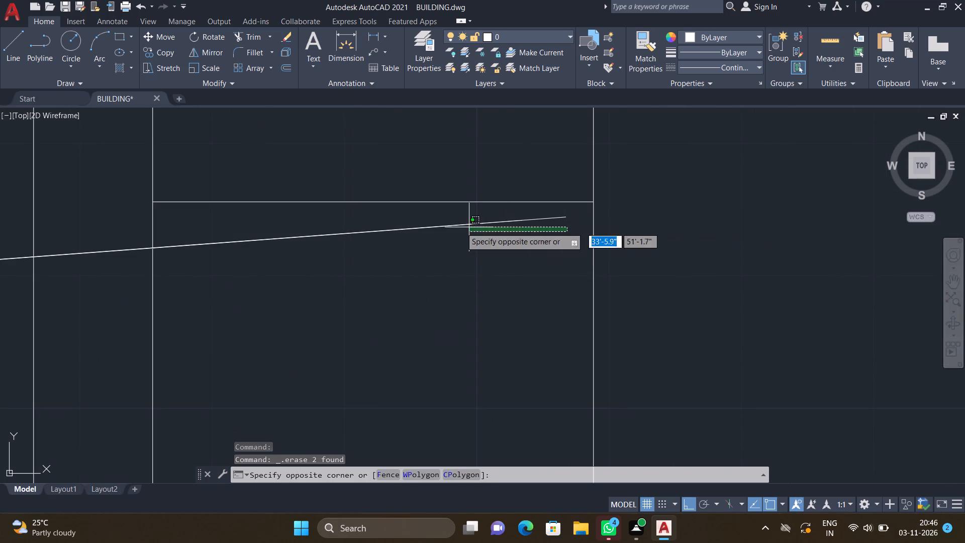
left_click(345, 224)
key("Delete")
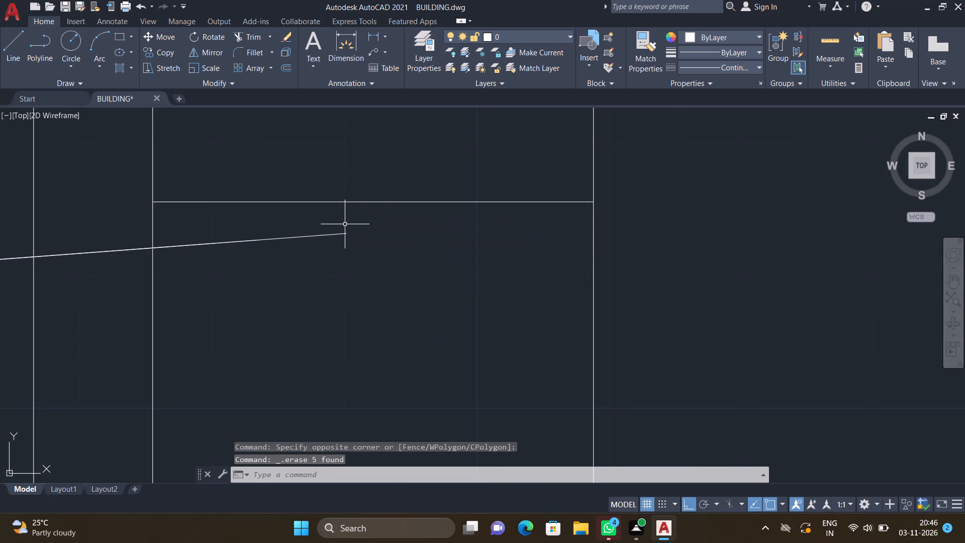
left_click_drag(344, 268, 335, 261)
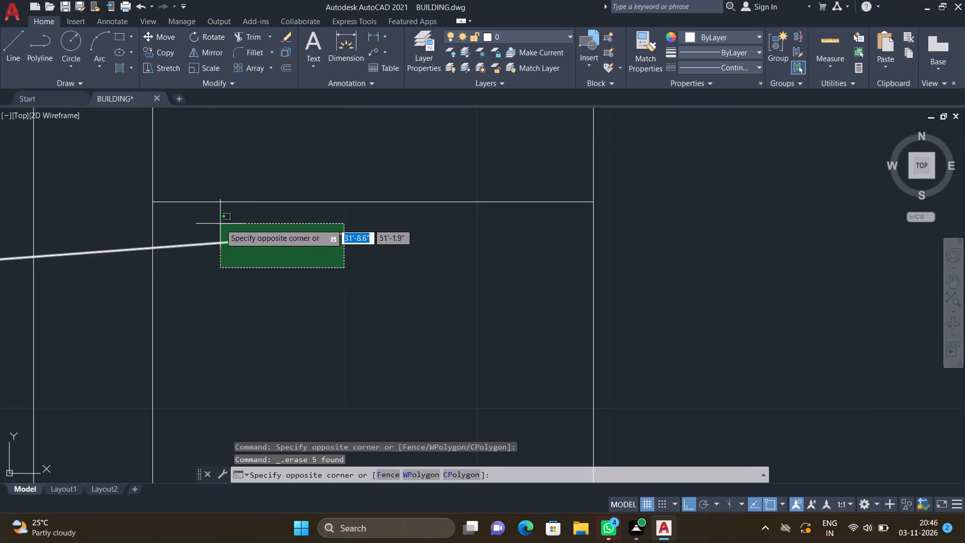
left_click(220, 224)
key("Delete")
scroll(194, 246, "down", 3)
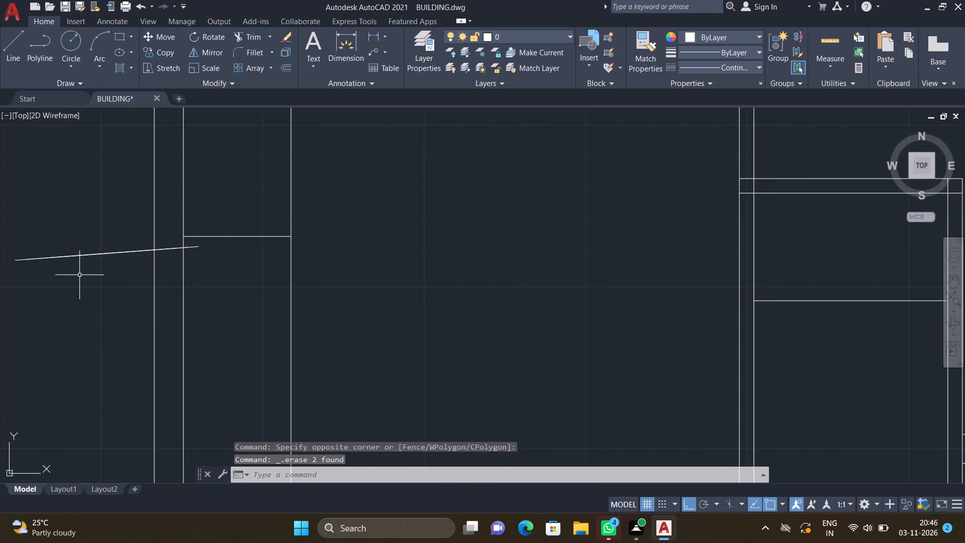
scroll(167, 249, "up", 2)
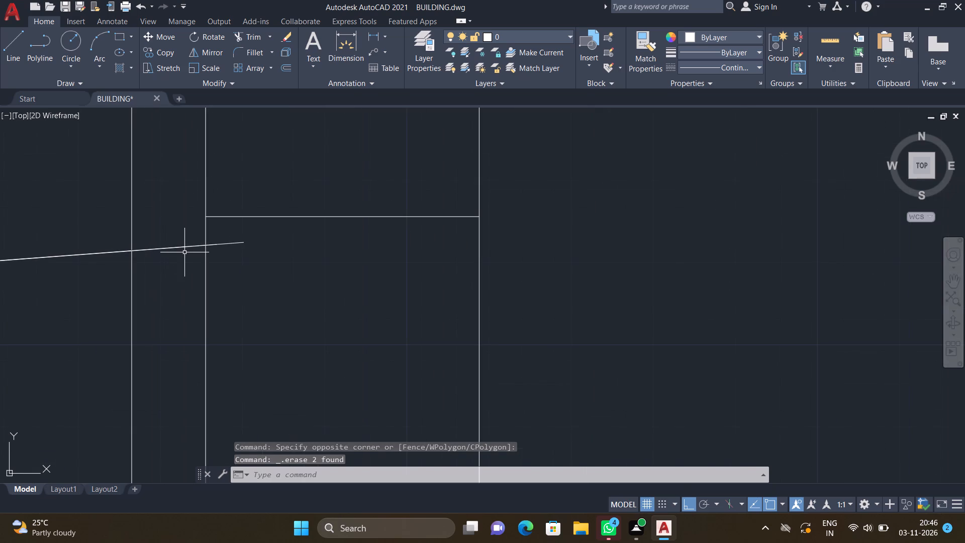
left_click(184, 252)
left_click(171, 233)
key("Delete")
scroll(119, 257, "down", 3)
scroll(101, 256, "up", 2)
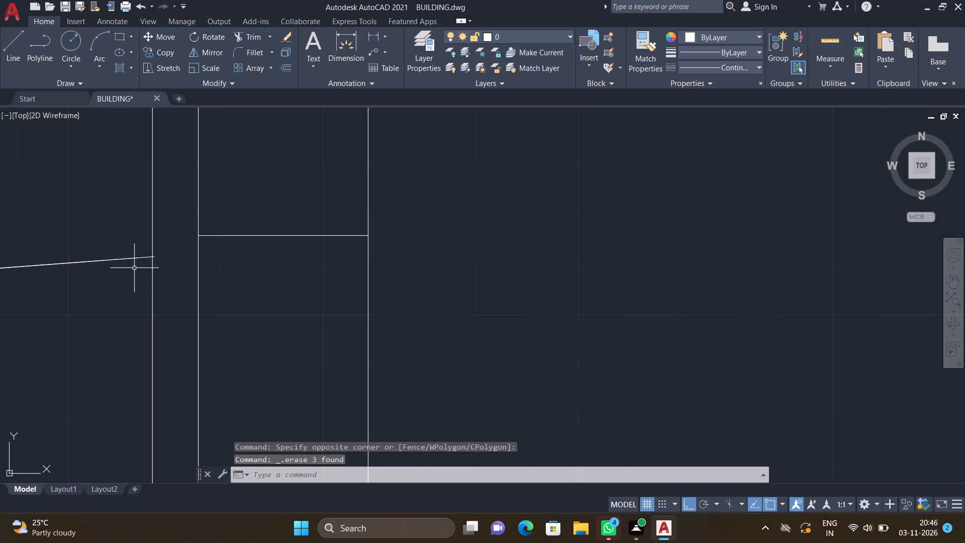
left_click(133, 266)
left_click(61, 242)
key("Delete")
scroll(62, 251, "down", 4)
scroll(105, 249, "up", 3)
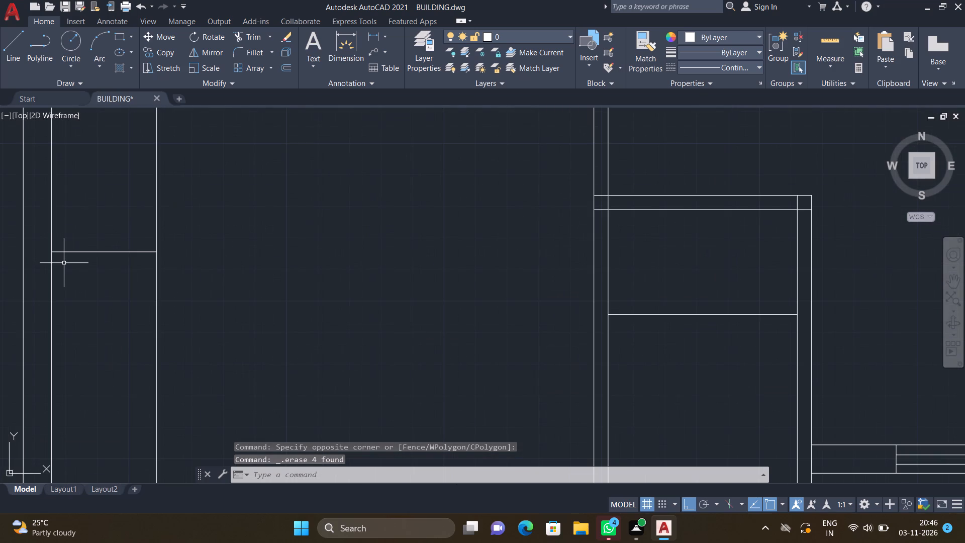
With Ortho off, draw a line sloping about 6° across the southwest room's wardrobe strip, just south of its dividing line.
key("l")
key("Return")
key("F8")
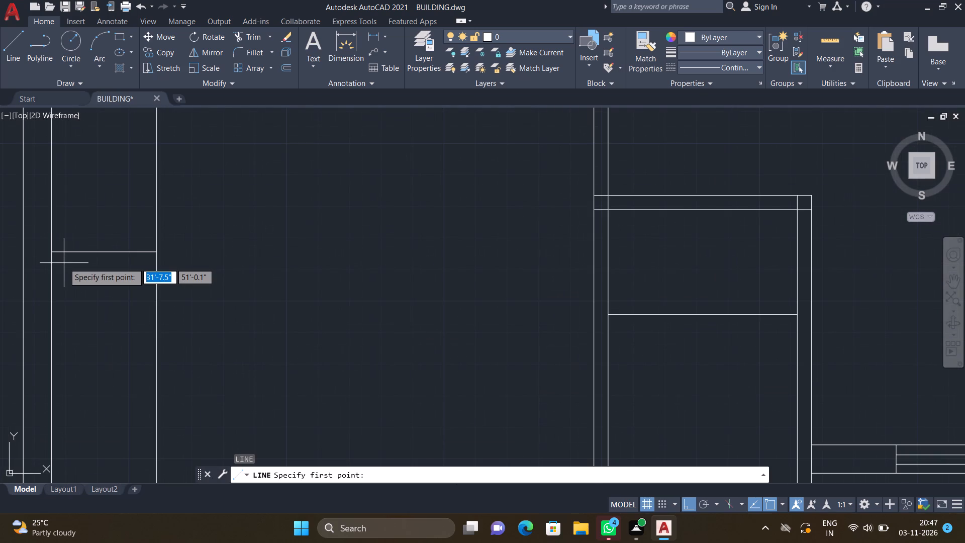
scroll(62, 262, "up", 3)
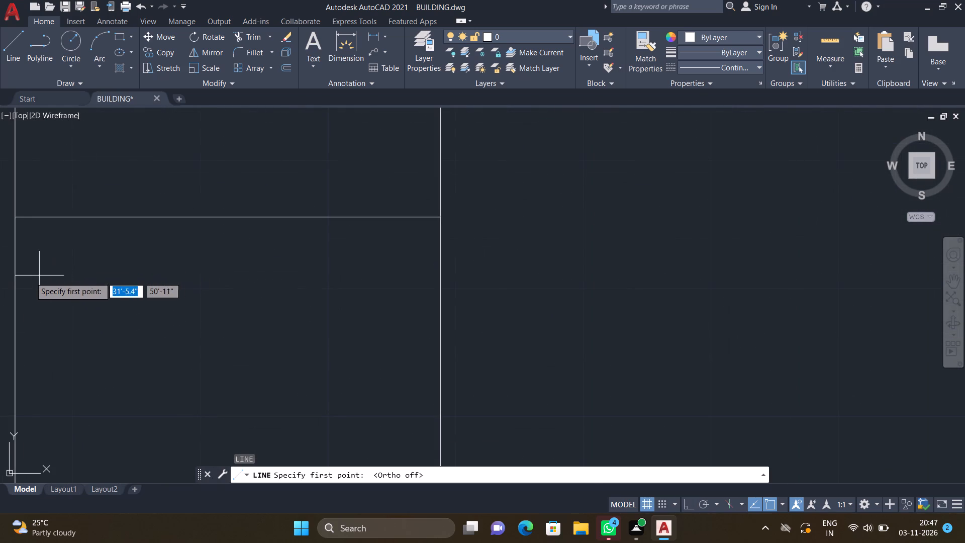
left_click_drag(30, 274, 36, 275)
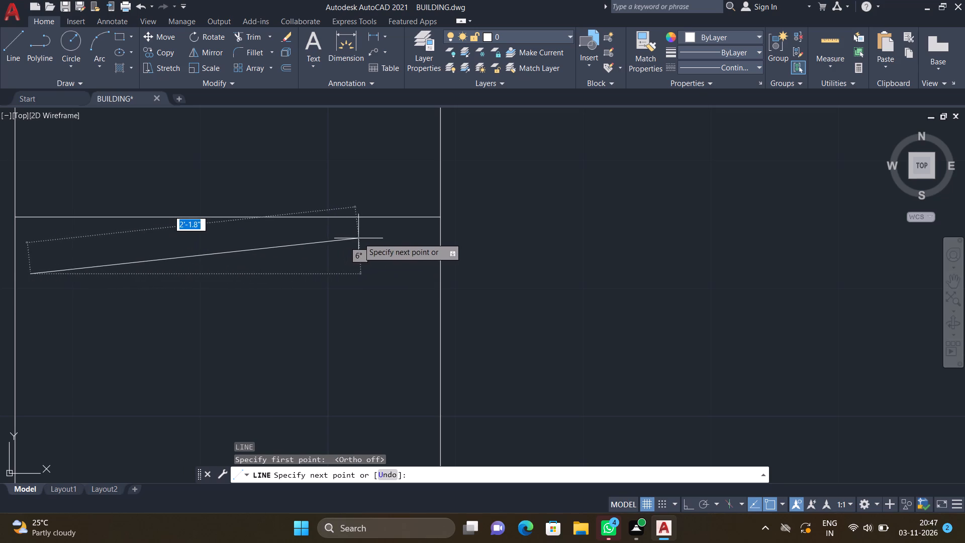
left_click(419, 233)
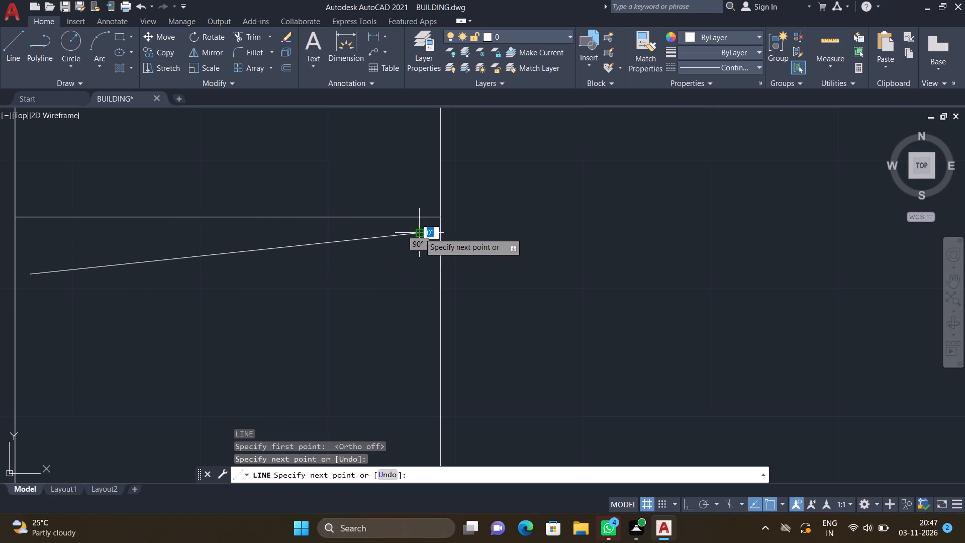
key("Return")
scroll(204, 259, "down", 3)
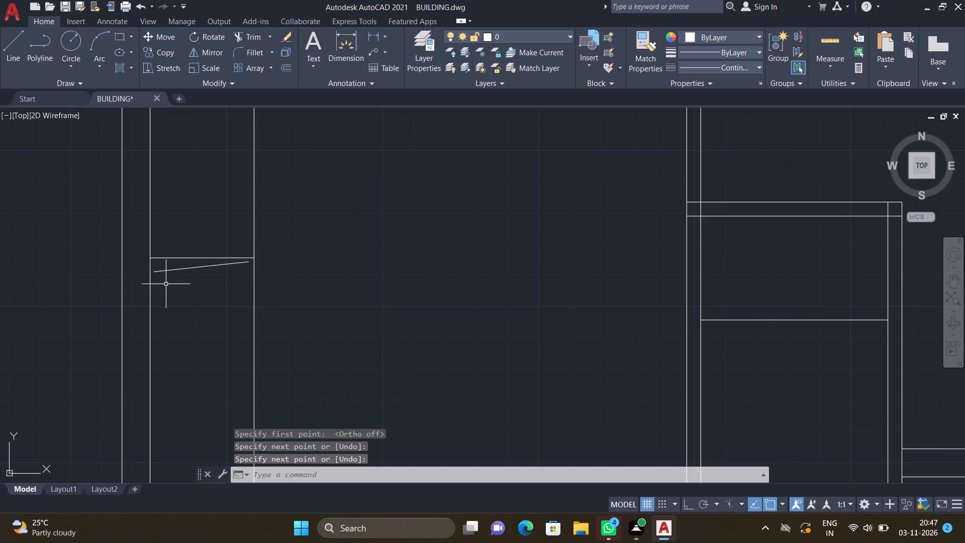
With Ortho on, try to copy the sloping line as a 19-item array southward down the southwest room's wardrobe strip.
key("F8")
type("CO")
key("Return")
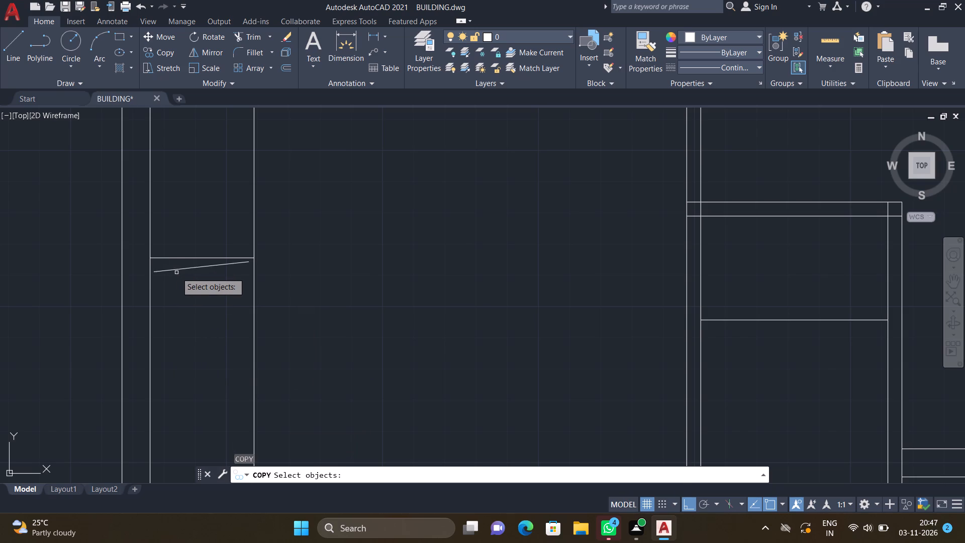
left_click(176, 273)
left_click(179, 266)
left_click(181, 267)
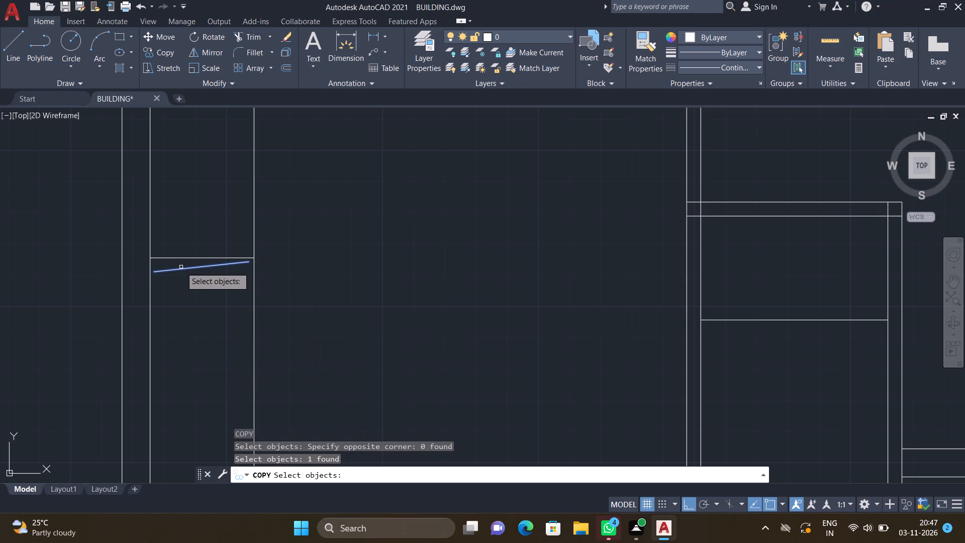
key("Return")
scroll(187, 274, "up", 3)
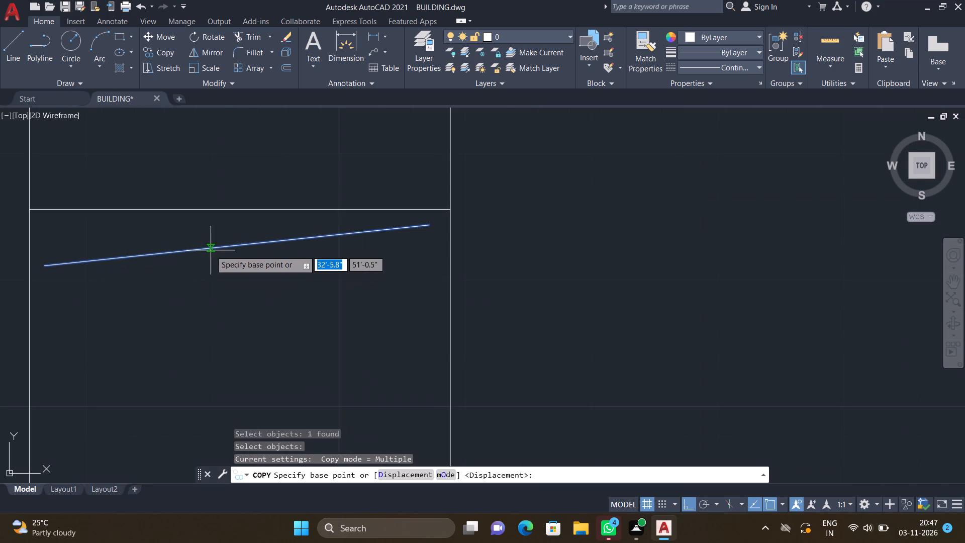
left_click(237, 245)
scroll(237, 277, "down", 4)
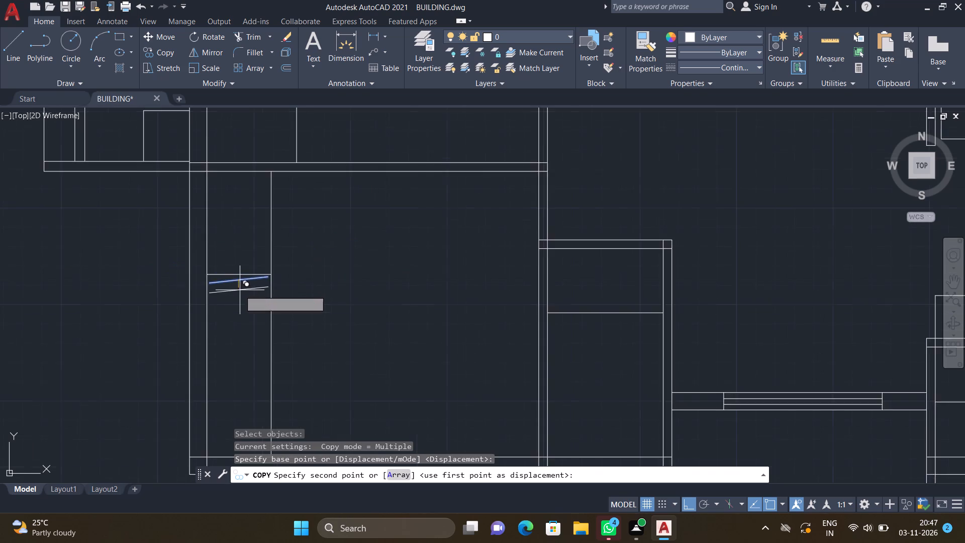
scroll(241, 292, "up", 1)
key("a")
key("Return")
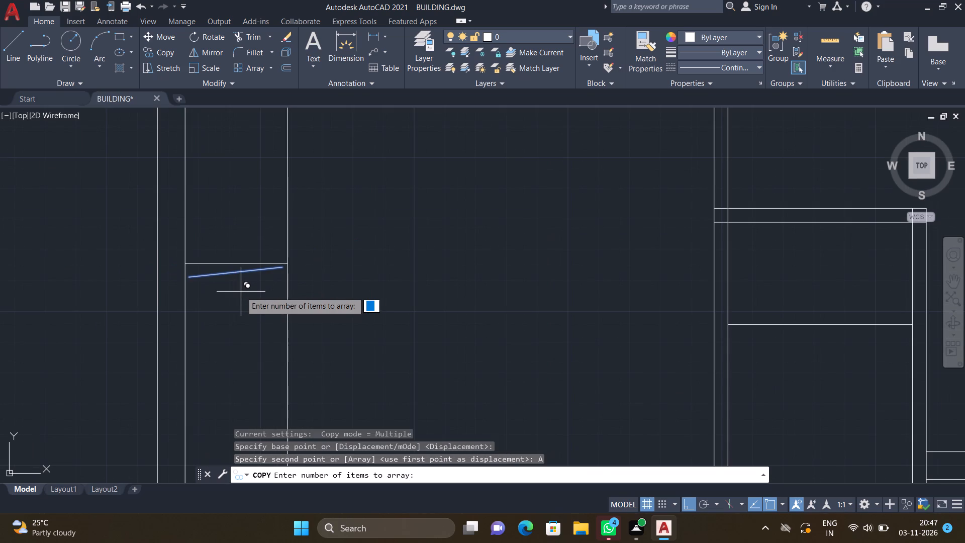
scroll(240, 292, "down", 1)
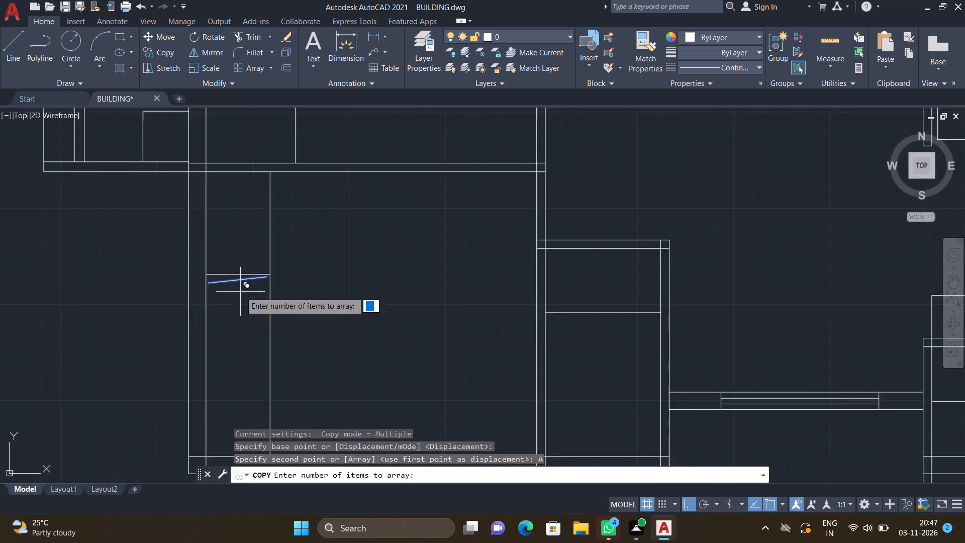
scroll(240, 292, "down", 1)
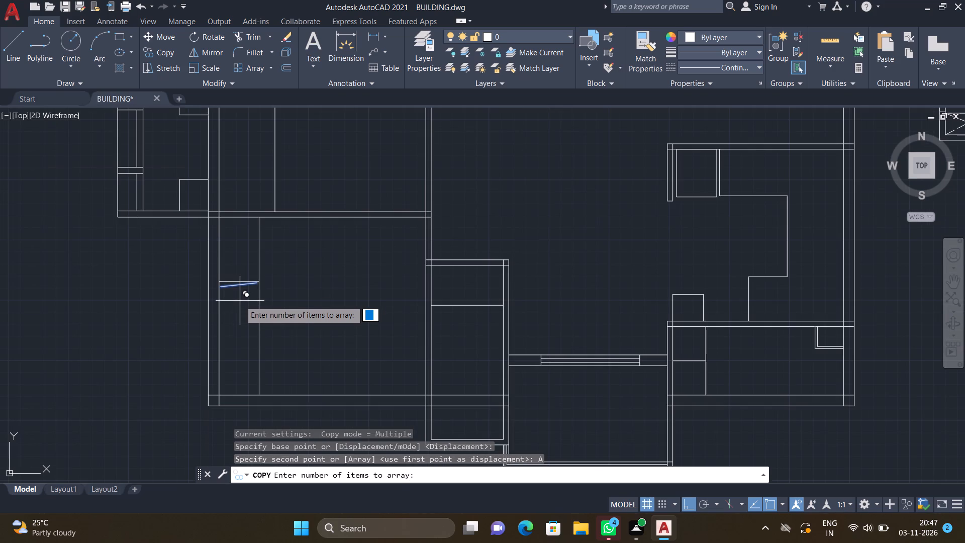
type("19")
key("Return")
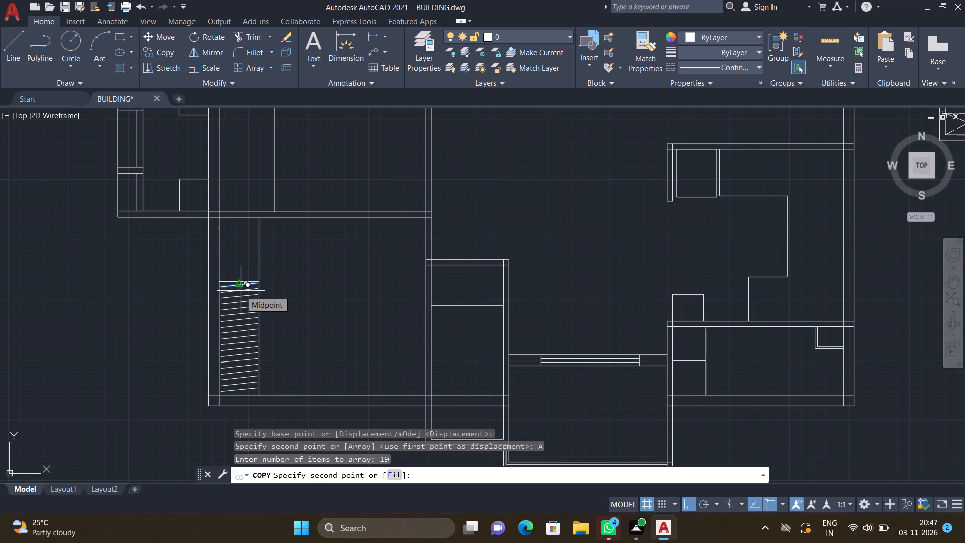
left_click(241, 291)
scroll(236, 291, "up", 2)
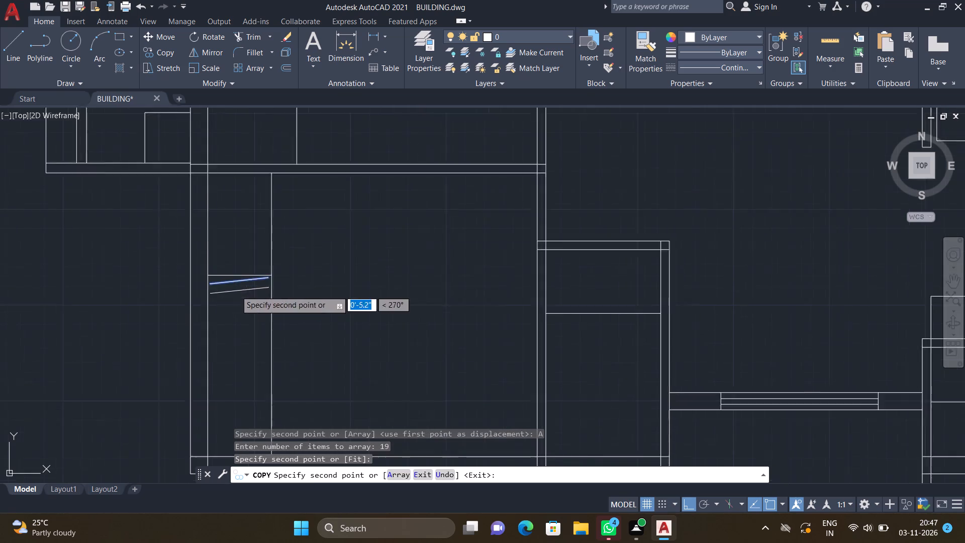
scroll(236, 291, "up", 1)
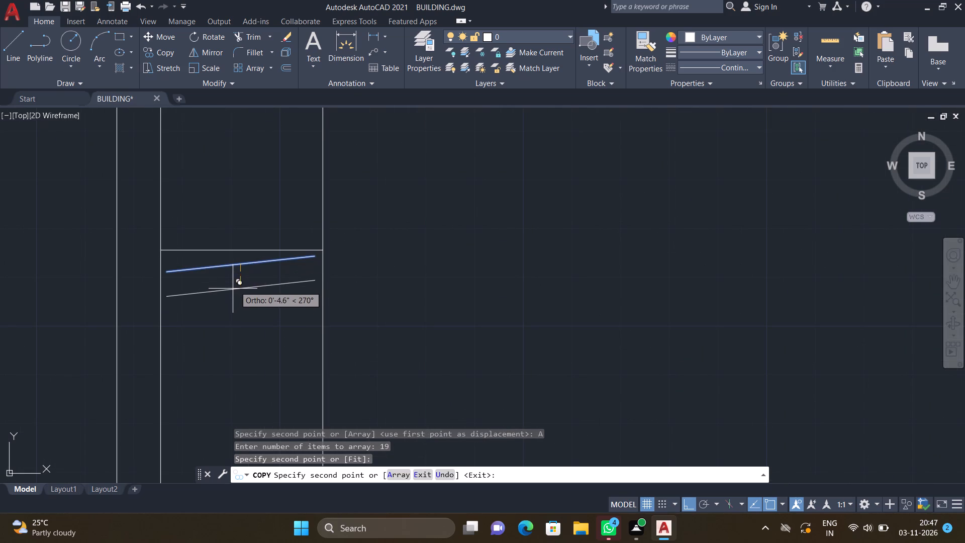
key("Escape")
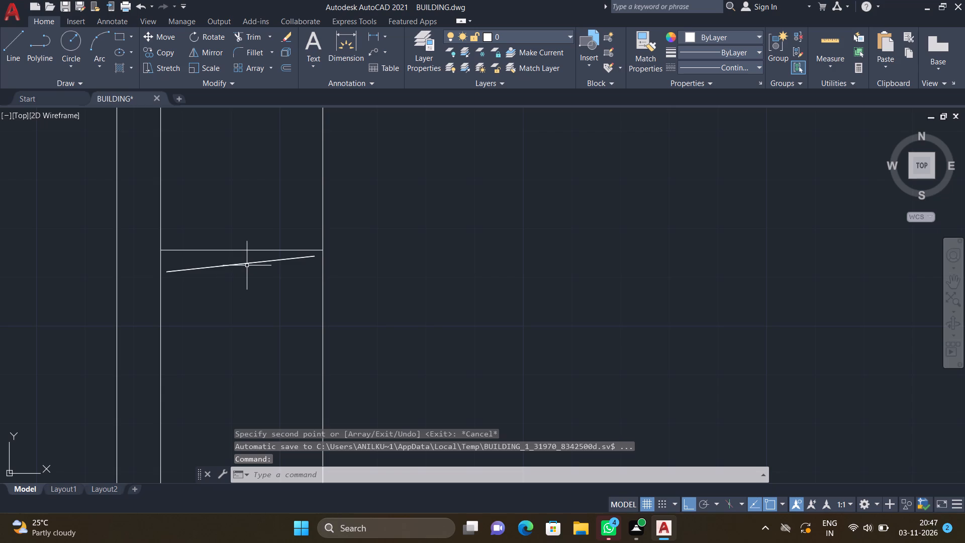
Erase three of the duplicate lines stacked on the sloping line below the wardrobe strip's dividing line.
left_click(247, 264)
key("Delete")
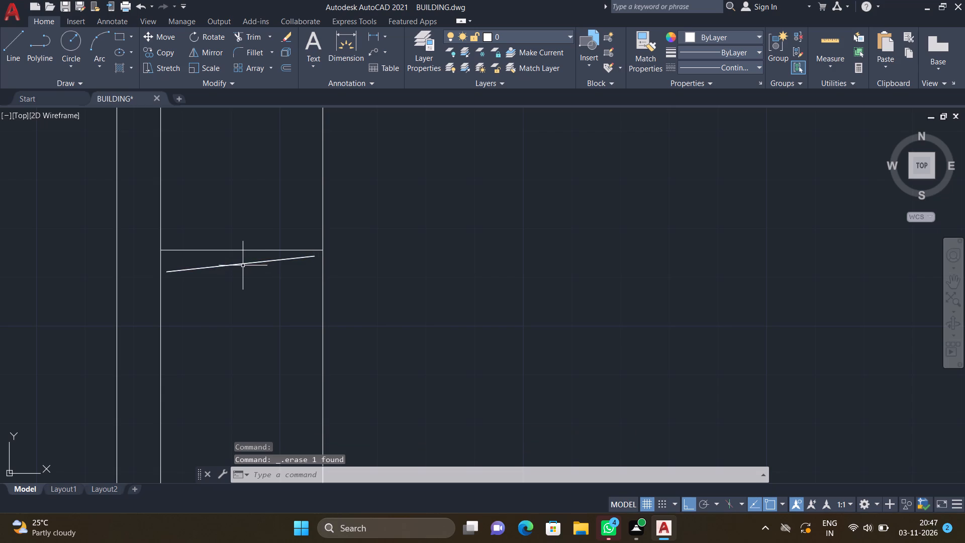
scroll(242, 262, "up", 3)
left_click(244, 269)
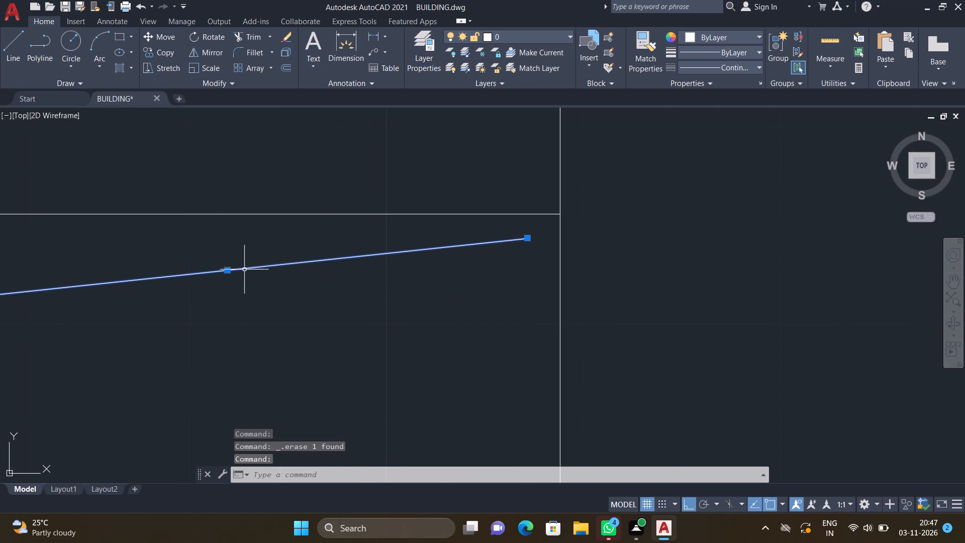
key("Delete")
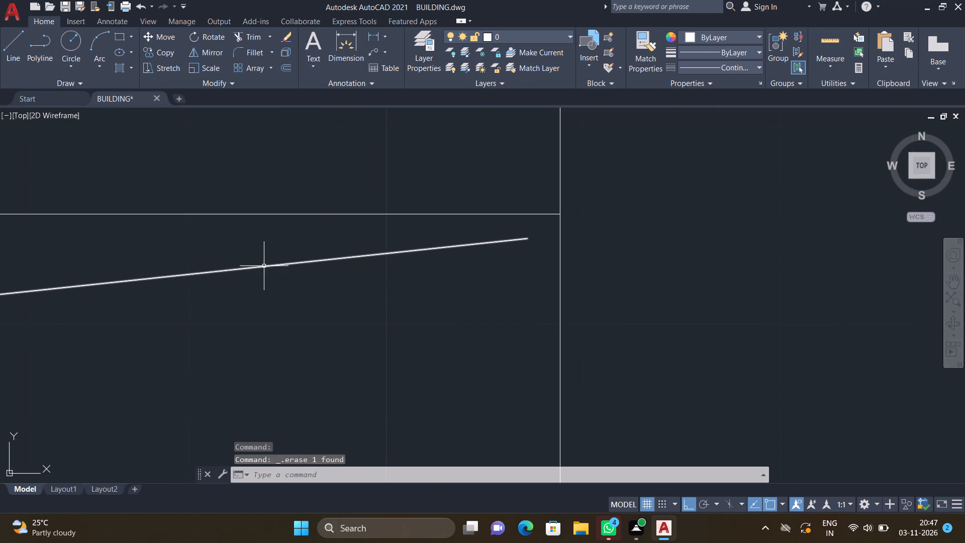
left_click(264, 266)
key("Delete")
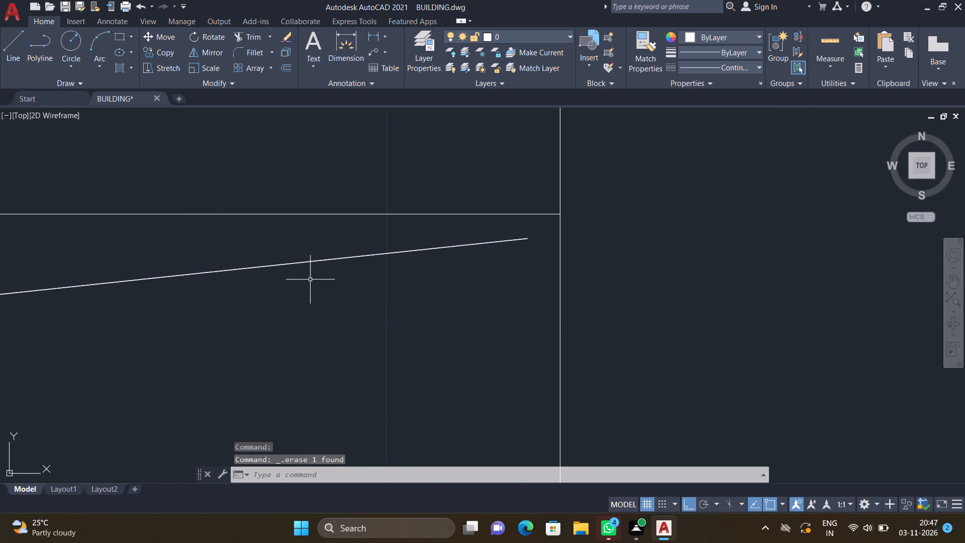
Copy the sloping line as a 16-item array southward down the wardrobe strip, spaced about 5.8" apart.
scroll(310, 280, "down", 3)
type("CO")
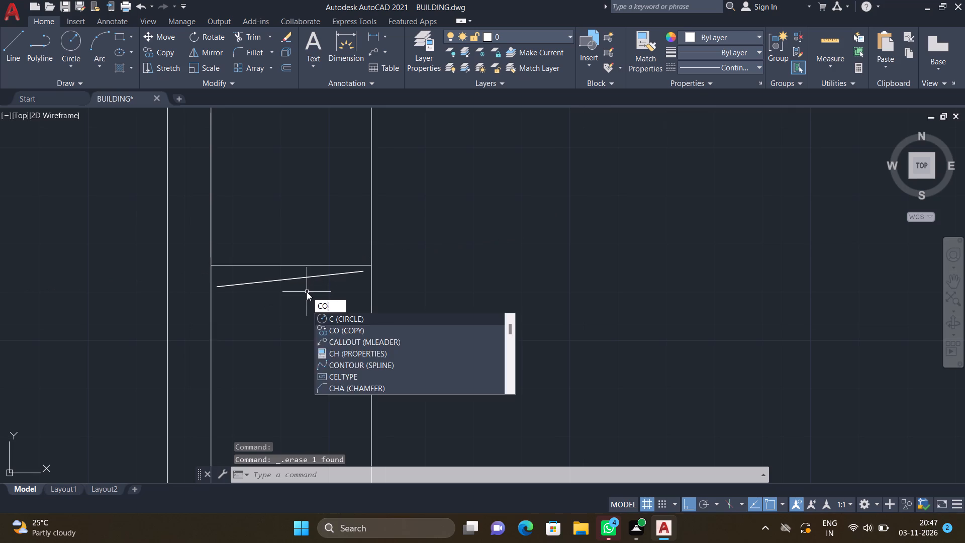
key("Return")
left_click(301, 278)
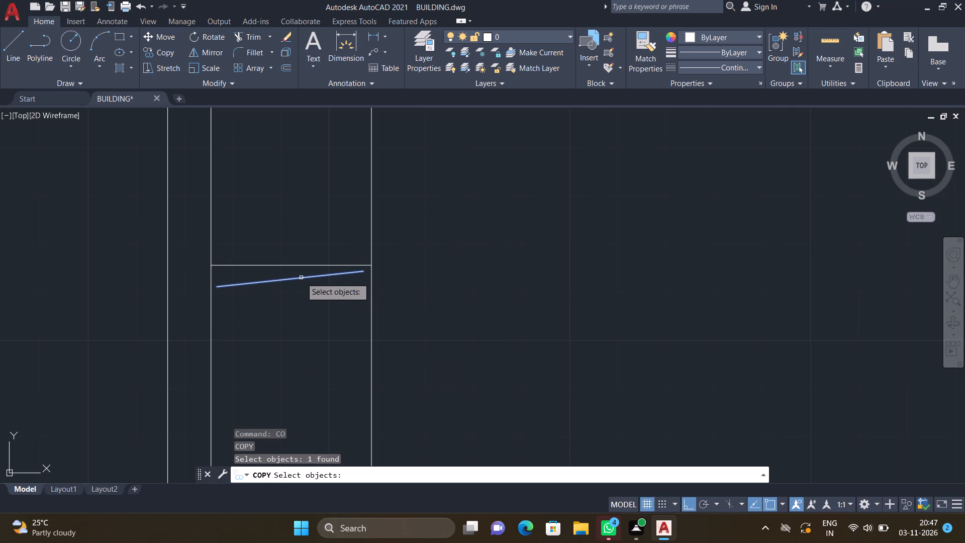
key("Return")
scroll(292, 290, "up", 2)
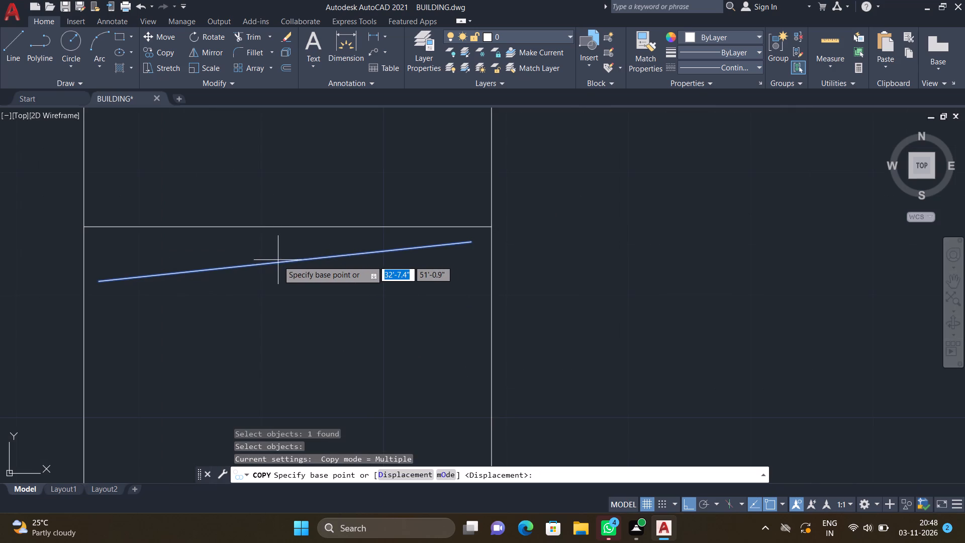
left_click(288, 262)
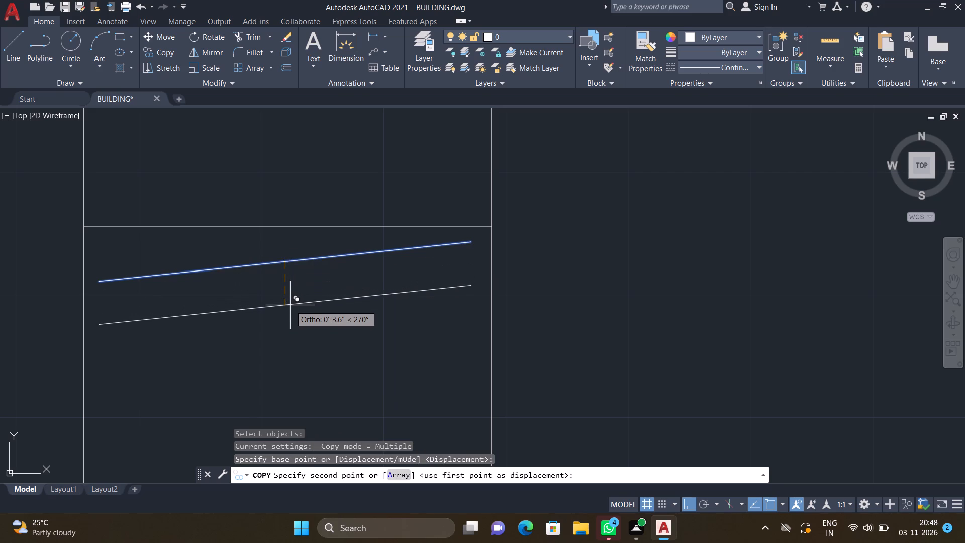
key("a")
key("Return")
scroll(289, 305, "down", 4)
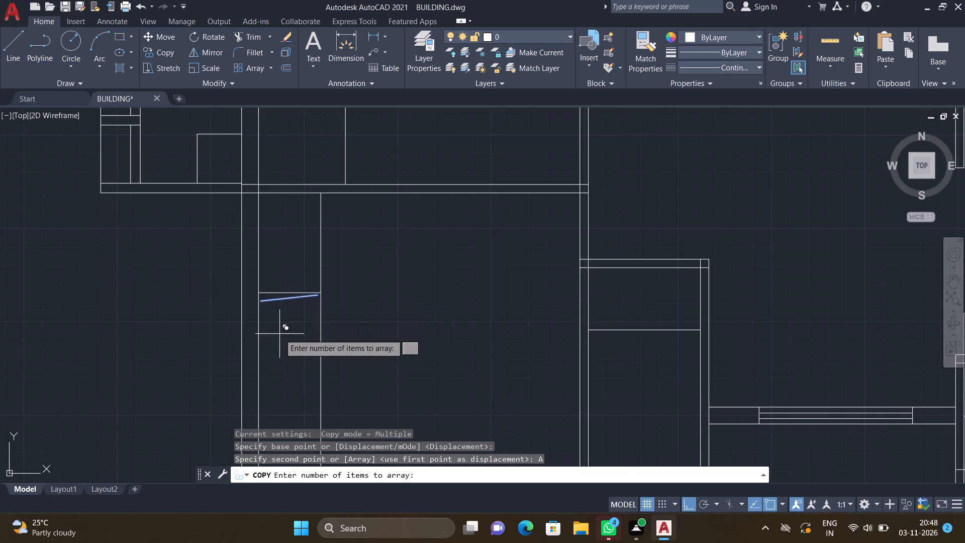
scroll(279, 334, "down", 2)
scroll(278, 290, "down", 2)
scroll(273, 323, "up", 4)
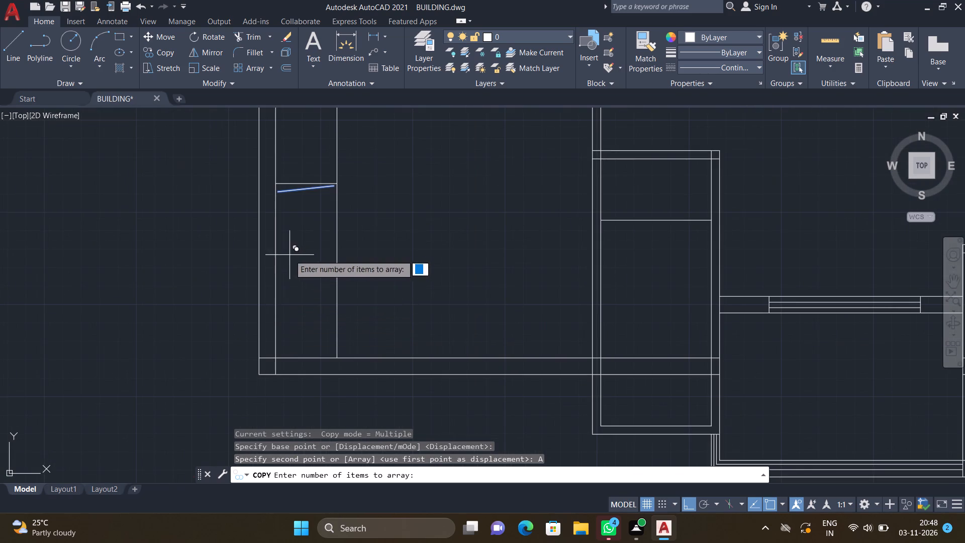
scroll(306, 185, "down", 2)
scroll(304, 201, "up", 2)
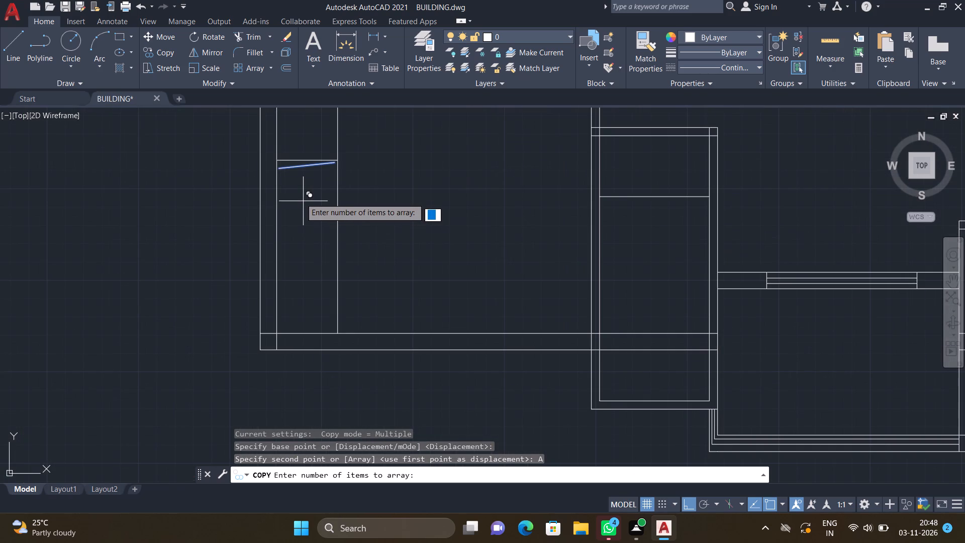
key("1")
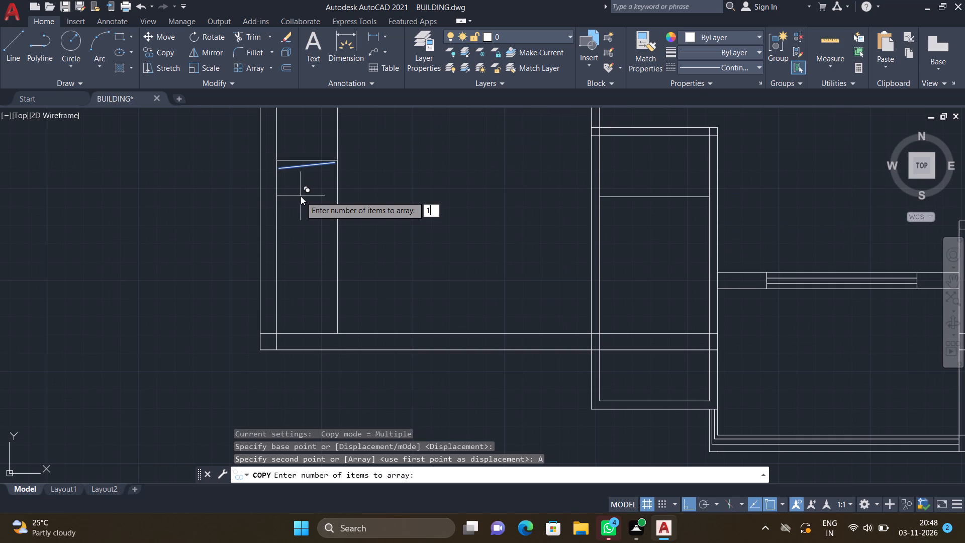
key("6")
key("Return")
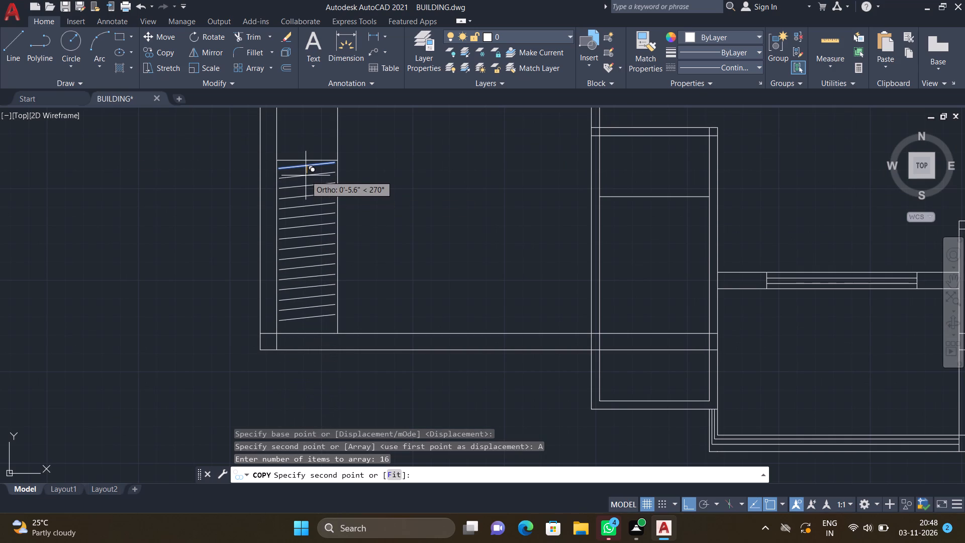
left_click(306, 176)
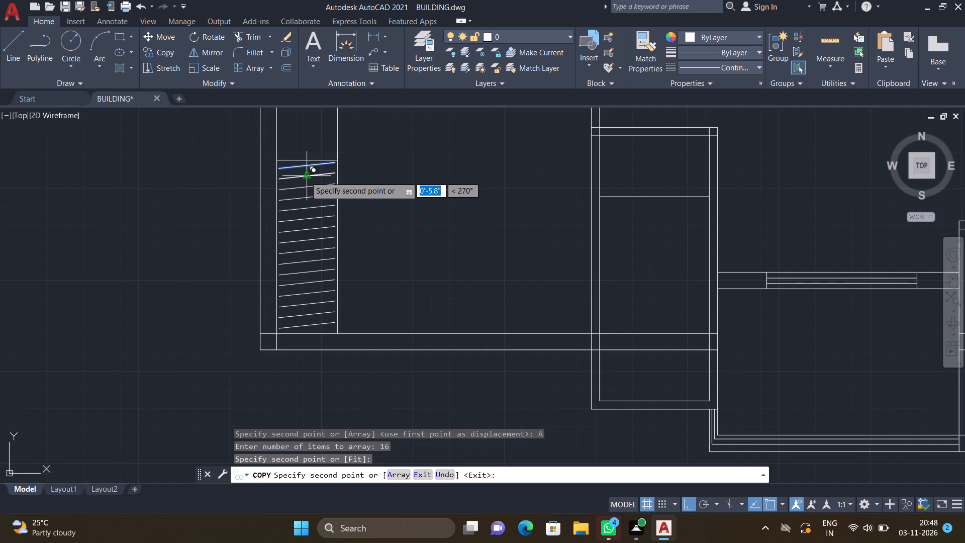
key("Return")
Erase six of the duplicate lines stacked on the northernmost sloping line in the southwest room's wardrobe strip.
scroll(302, 166, "up", 3)
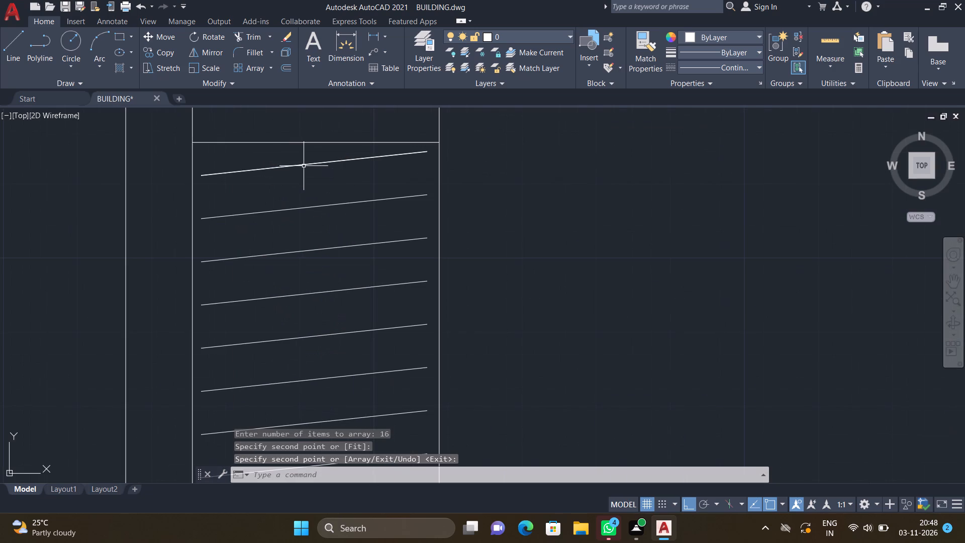
left_click(304, 166)
key("Delete")
left_click(305, 163)
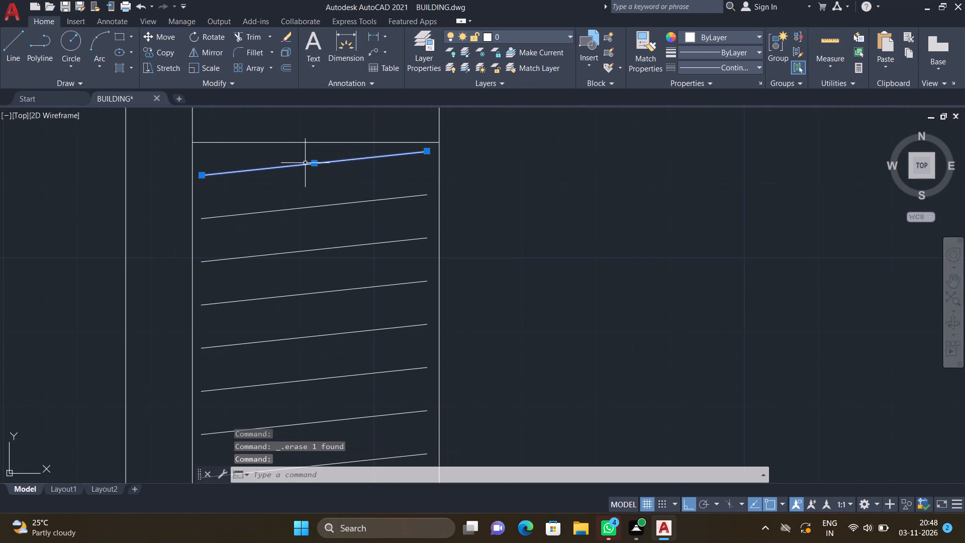
key("Delete")
left_click(306, 165)
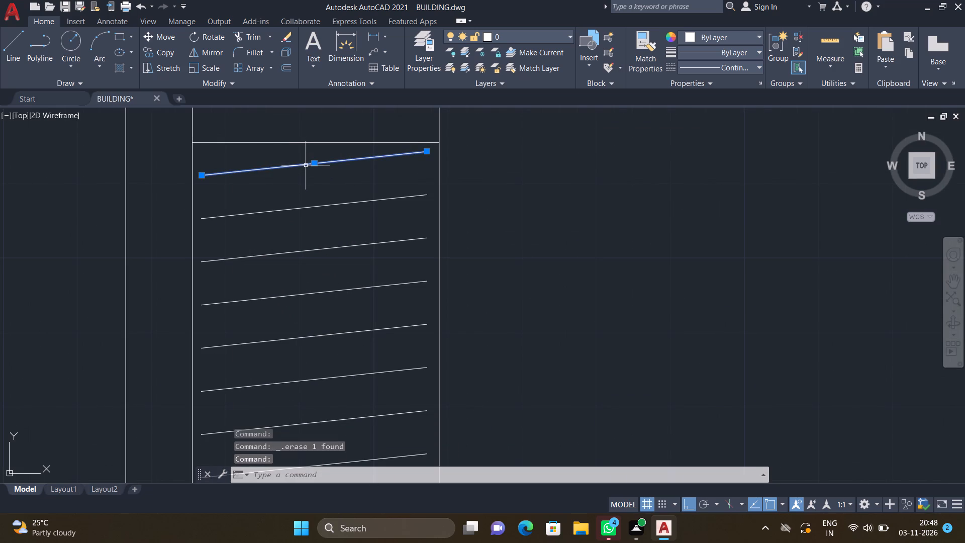
key("Delete")
left_click(308, 164)
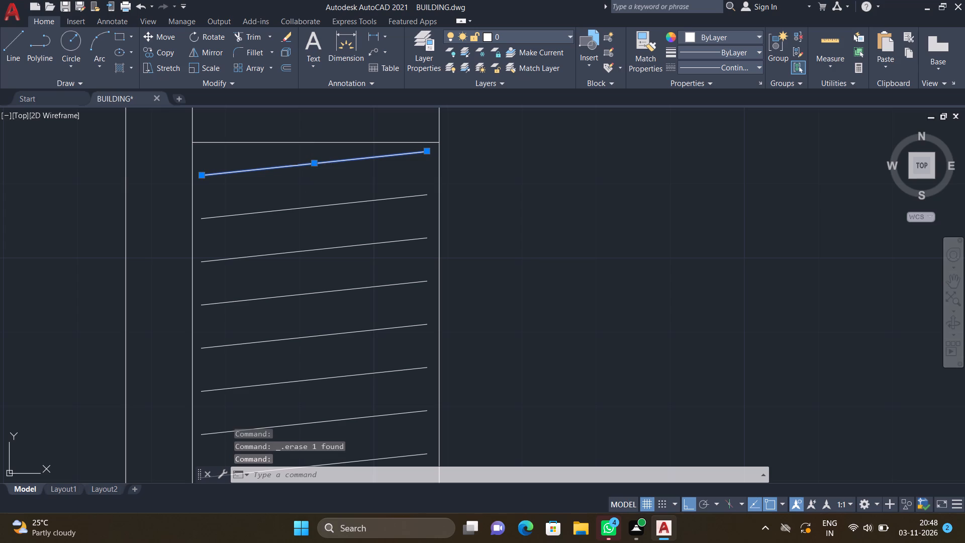
key("Delete")
left_click(308, 164)
key("Delete")
key("BackSpace")
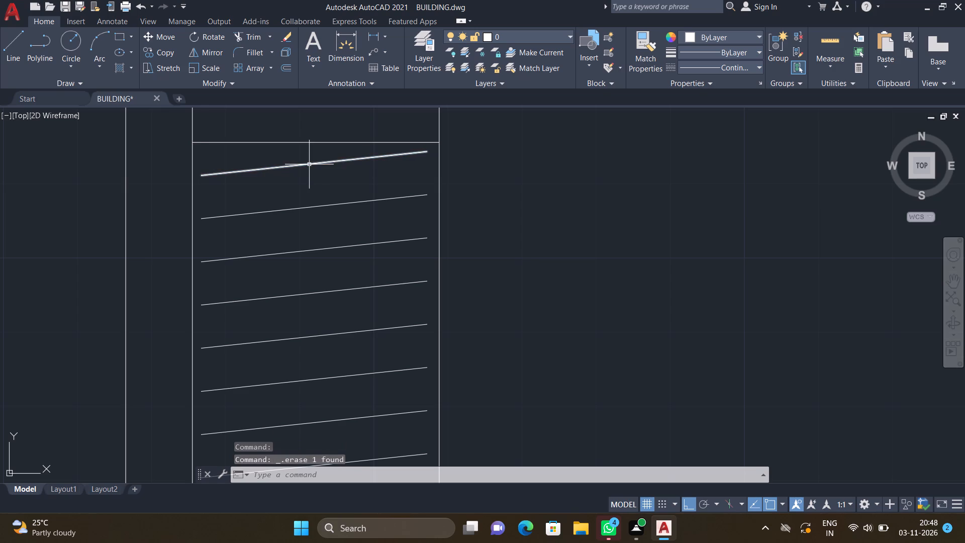
left_click(310, 164)
key("Delete")
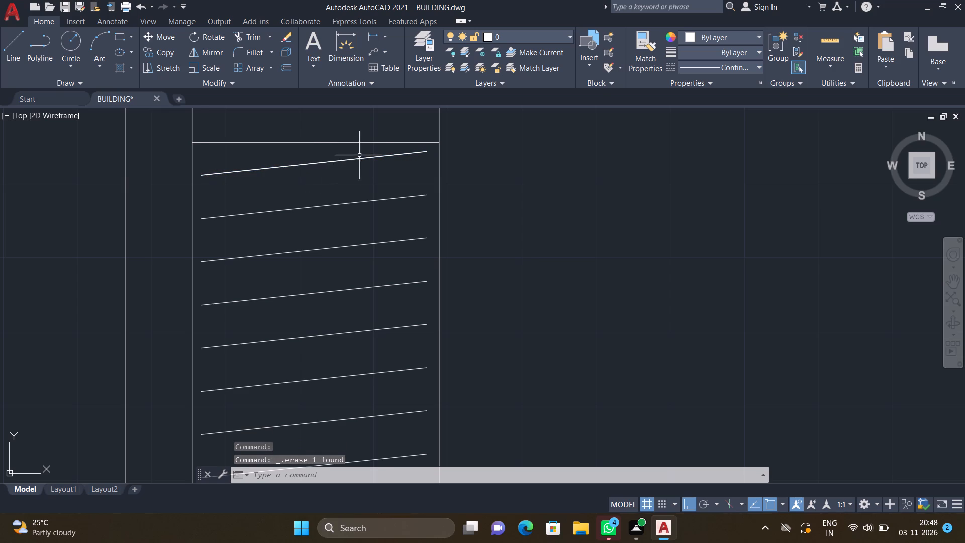
Erase four more duplicates stacked on the wardrobe strip's northernmost sloping line.
scroll(388, 153, "up", 2)
scroll(476, 156, "up", 3)
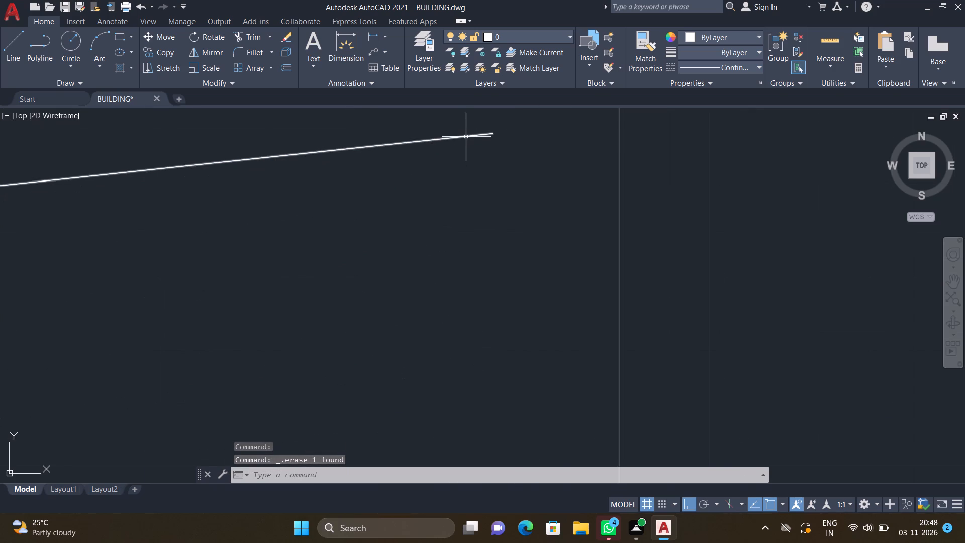
left_click(466, 136)
key("Delete")
key("BackSpace")
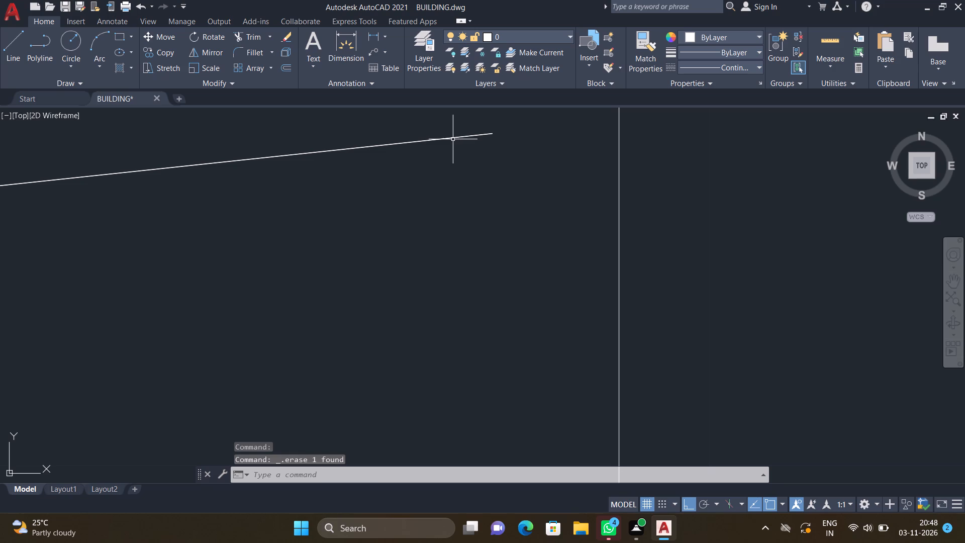
left_click(453, 139)
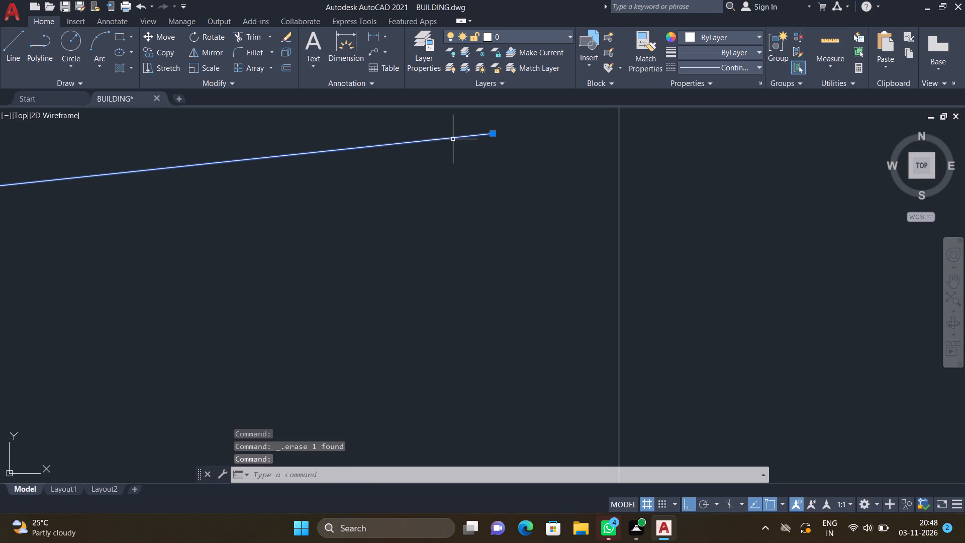
key("Delete")
left_click(454, 140)
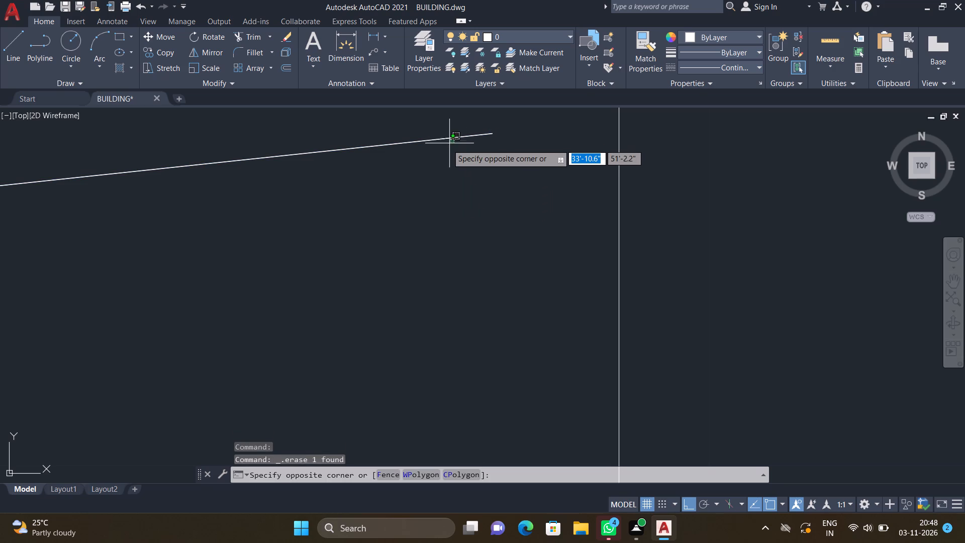
left_click(389, 140)
key("BackSpace")
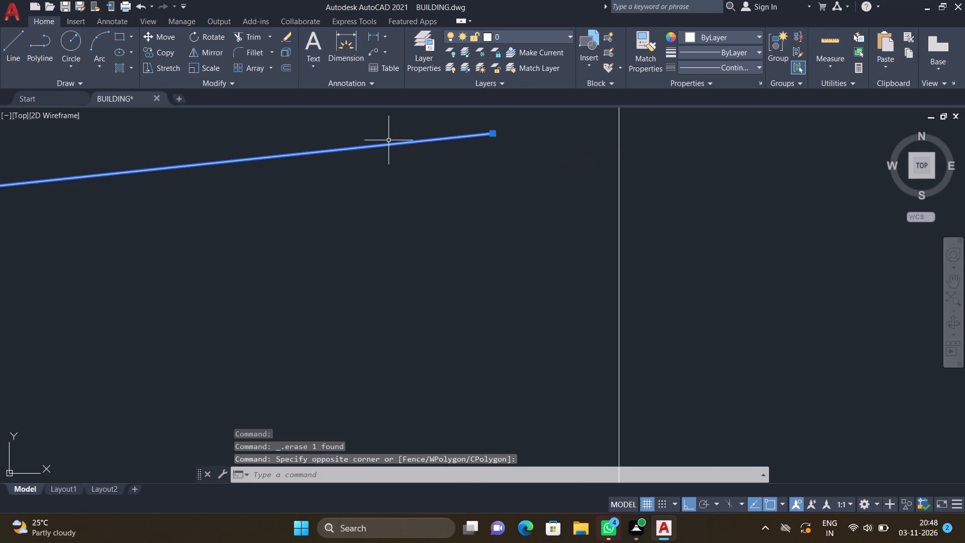
key("grave")
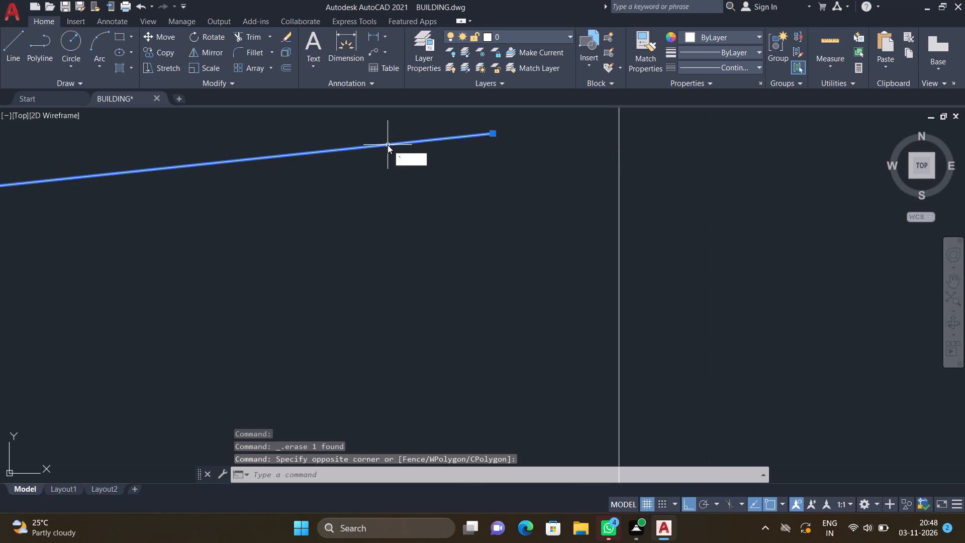
key("Escape")
left_click(391, 143)
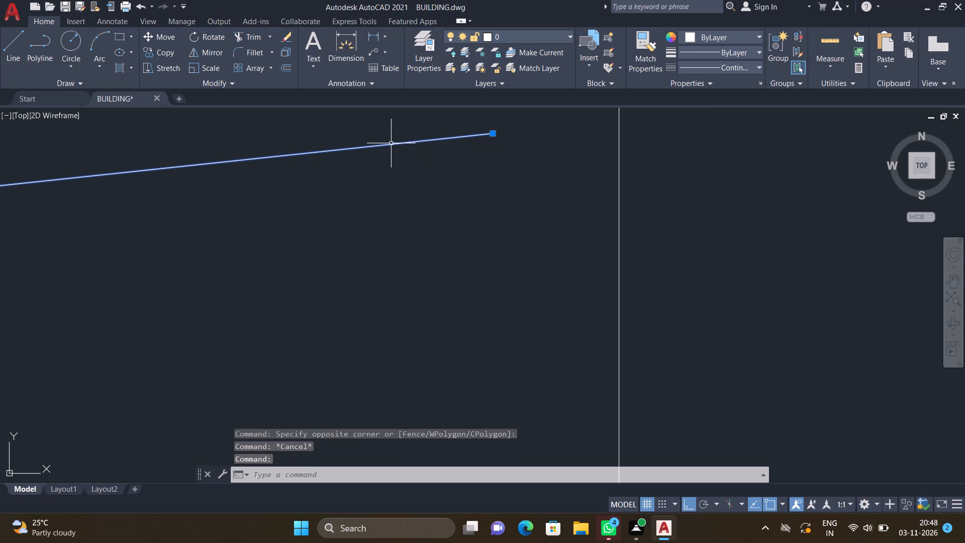
key("Delete")
scroll(394, 158, "down", 6)
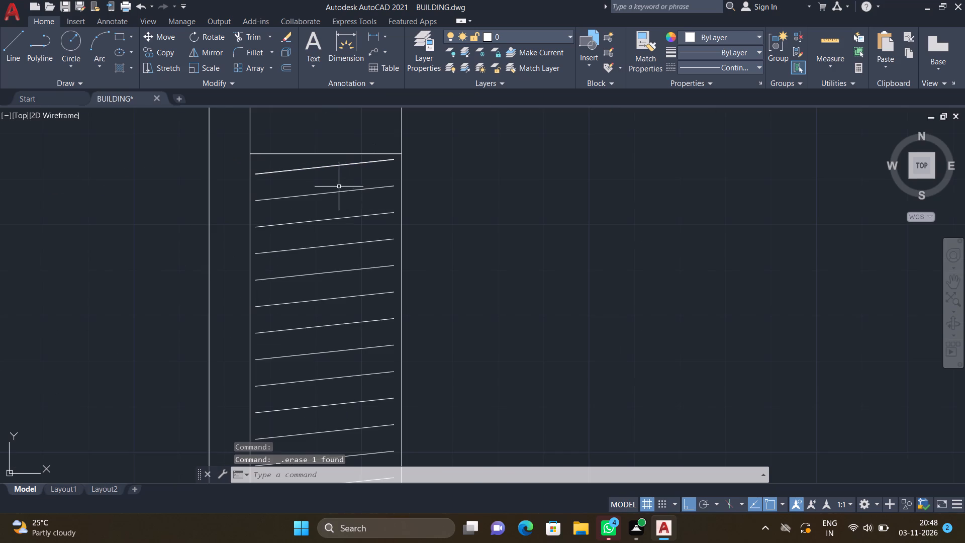
scroll(260, 176, "up", 7)
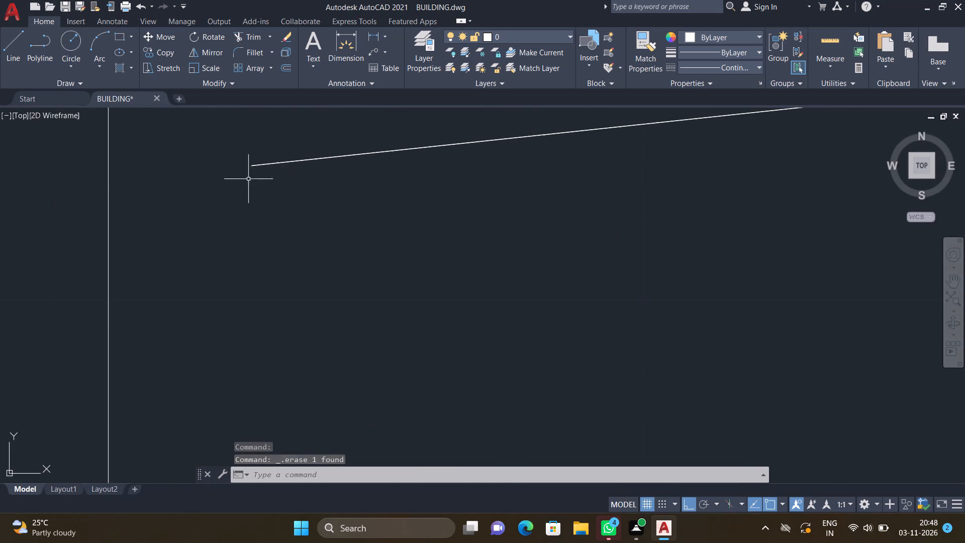
left_click(257, 164)
key("Delete")
Draw a vertical line about 7'-8" long through the sloping lines' midpoints, from just below the dividing line to just above the south wall.
scroll(310, 167, "down", 5)
scroll(417, 189, "down", 4)
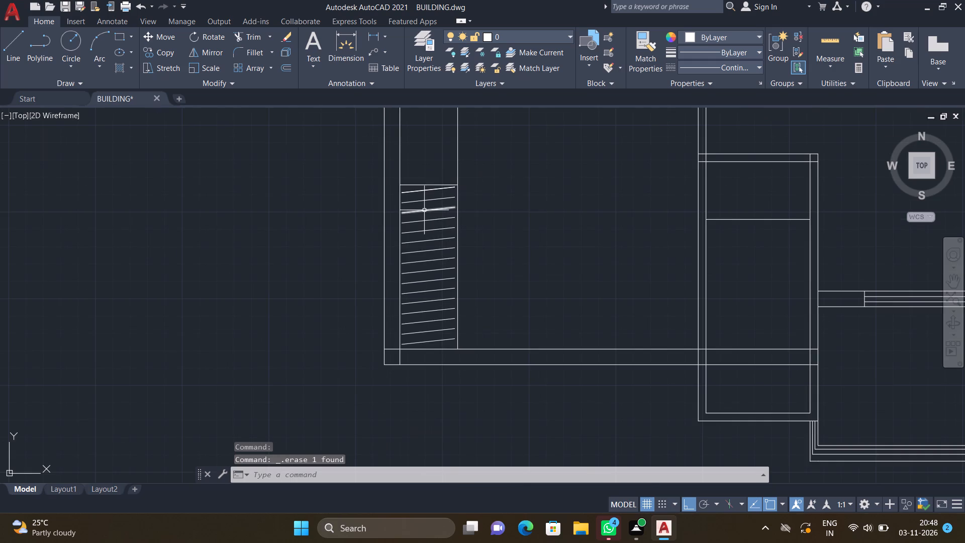
key("l")
key("Return")
scroll(414, 184, "up", 3)
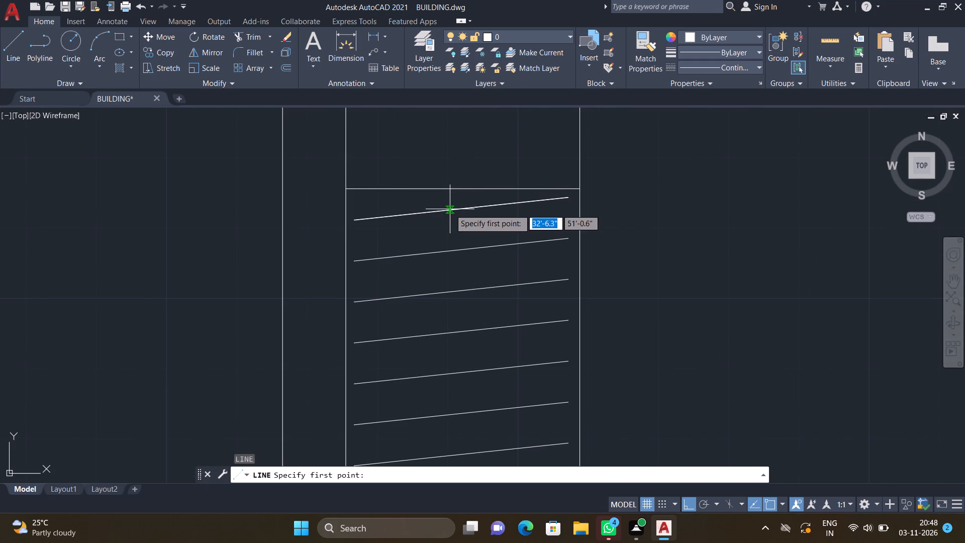
scroll(448, 204, "up", 2)
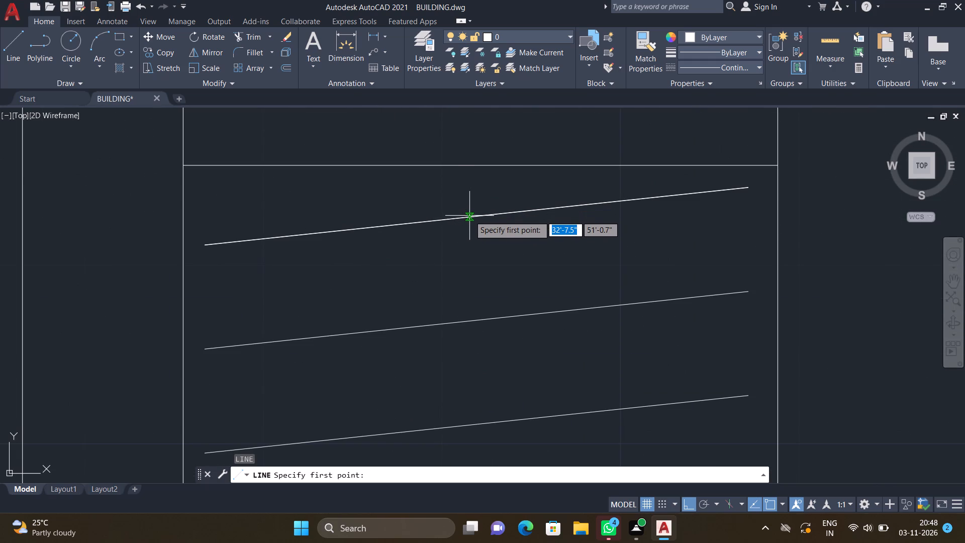
left_click(476, 186)
scroll(477, 244, "down", 4)
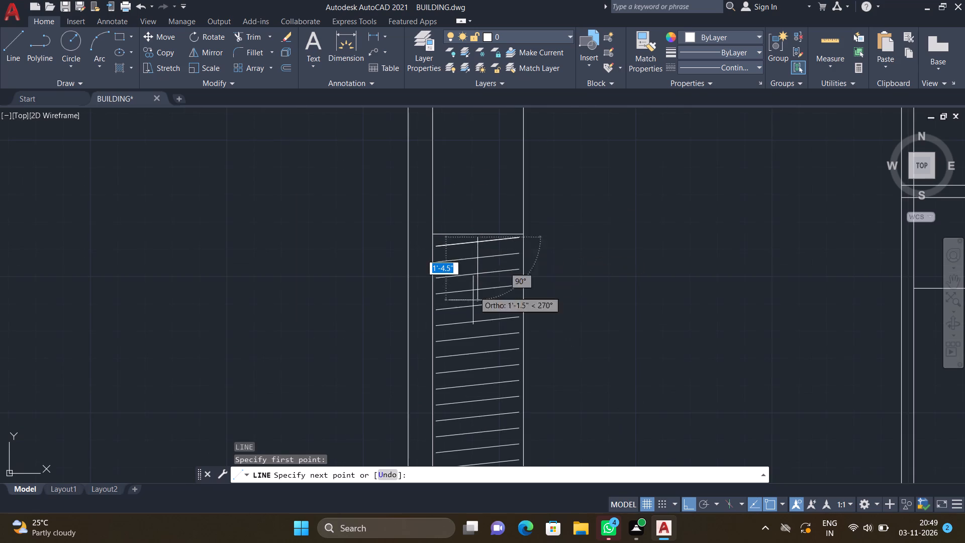
scroll(471, 320, "up", 2)
scroll(471, 318, "down", 3)
scroll(462, 363, "down", 2)
scroll(461, 413, "up", 3)
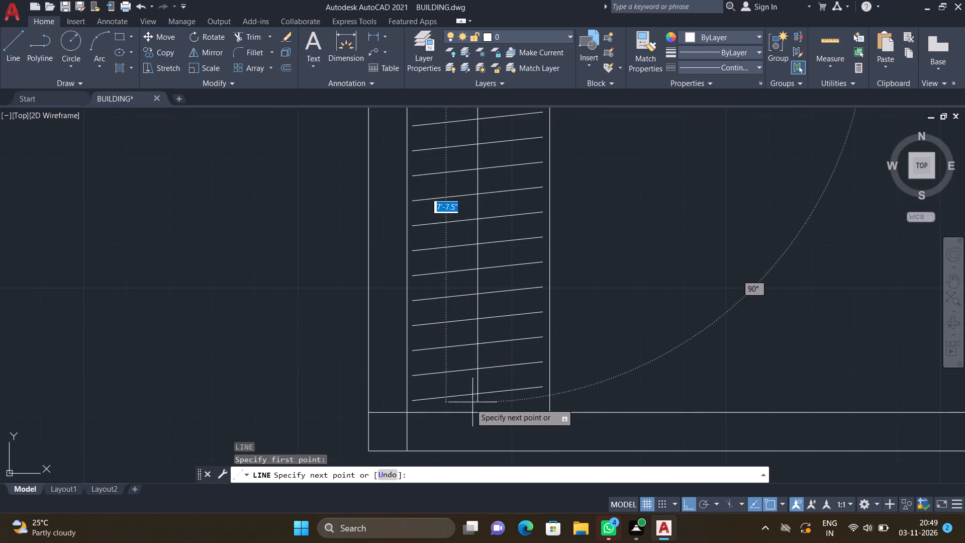
scroll(485, 410, "up", 3)
left_click(451, 389)
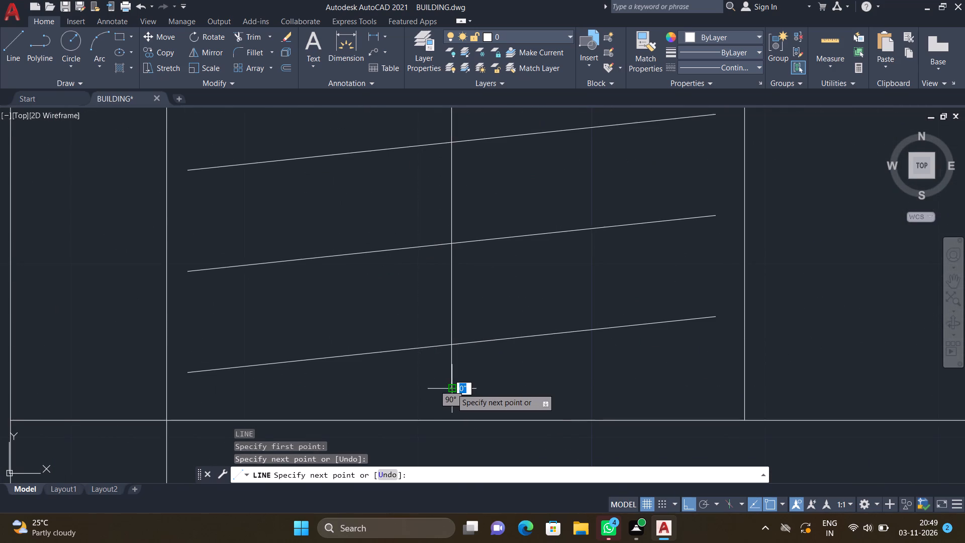
key("Return")
With Ortho off, draw a line about 2'-10" long, sloping about 85°, inside the west end of the northwest room's wardrobe outline.
scroll(457, 373, "down", 4)
scroll(536, 282, "down", 8)
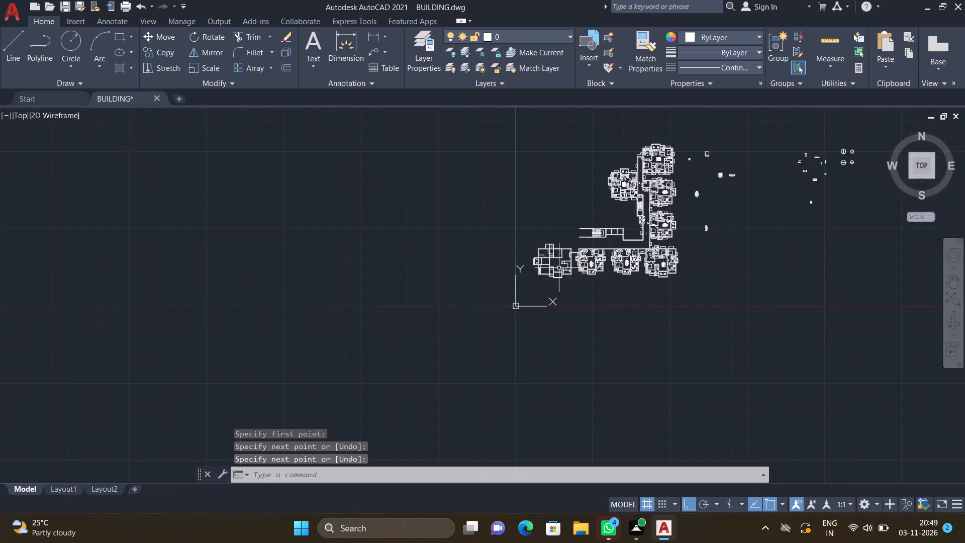
scroll(568, 270, "up", 3)
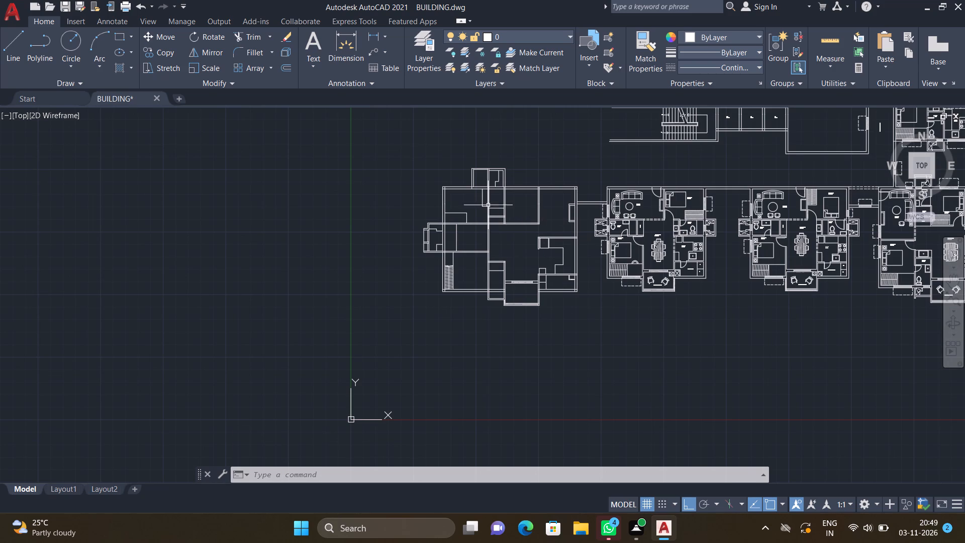
scroll(449, 223, "up", 2)
key("l")
key("Return")
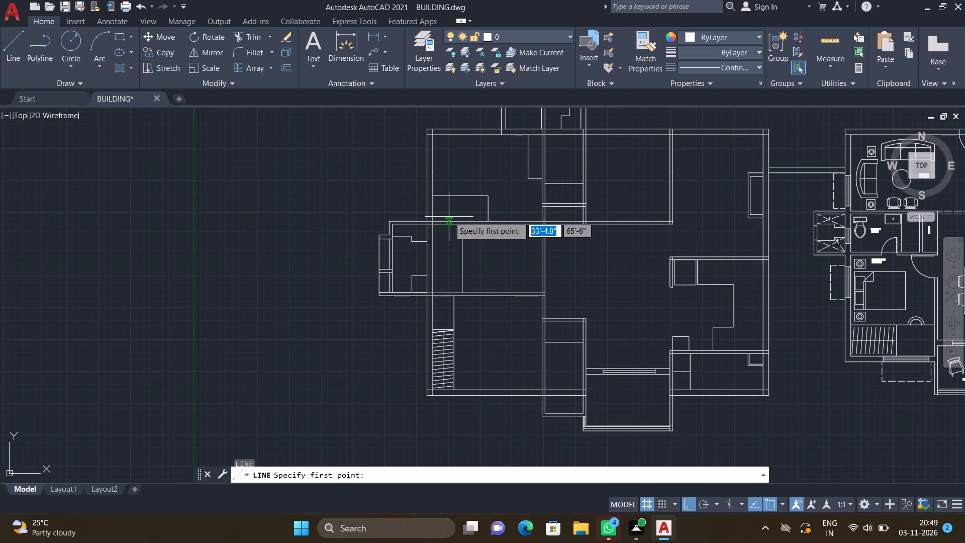
scroll(437, 204, "up", 3)
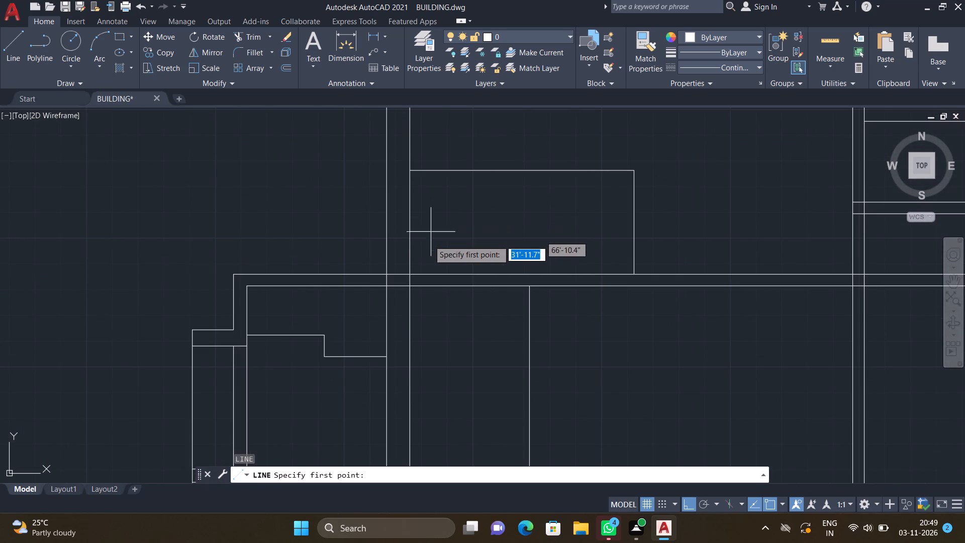
left_click(418, 263)
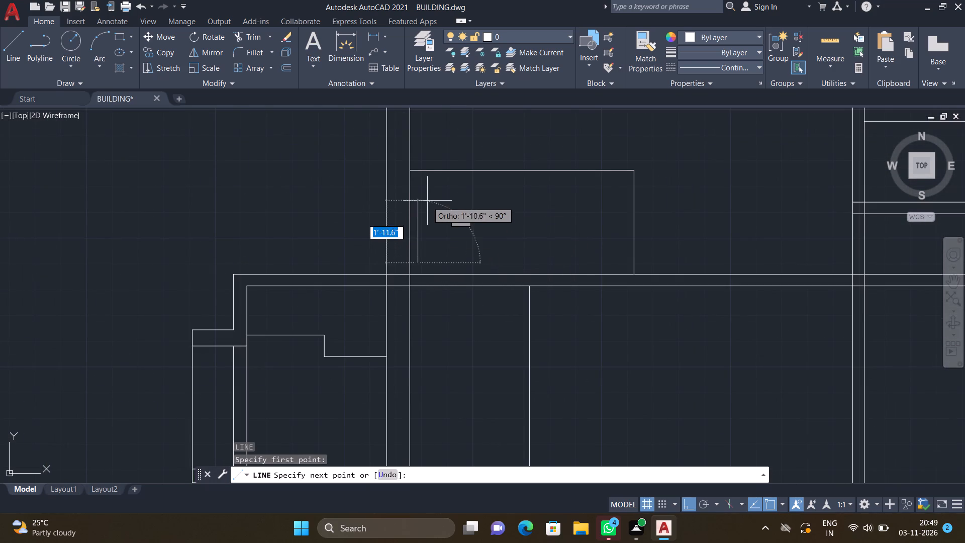
key("F8")
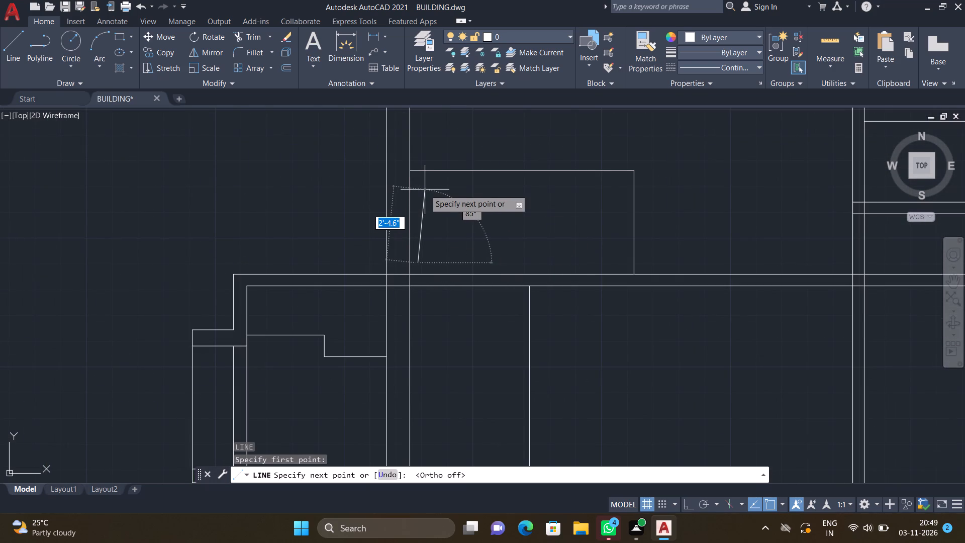
scroll(417, 171, "up", 2)
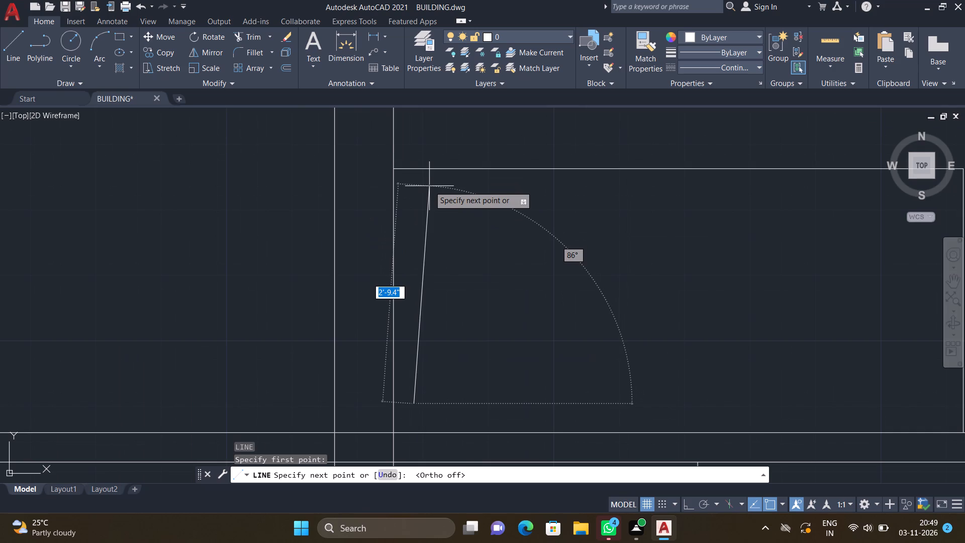
left_click(435, 179)
key("Return")
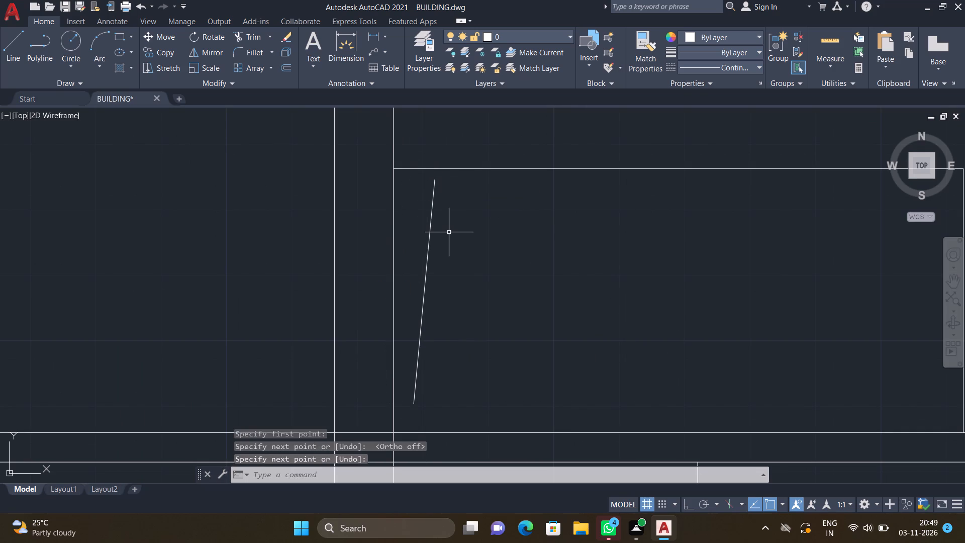
With Ortho on, copy the sloping line eastward from its midpoint as a 14-item array spaced about 6" across the northwest room's wardrobe.
key("F8")
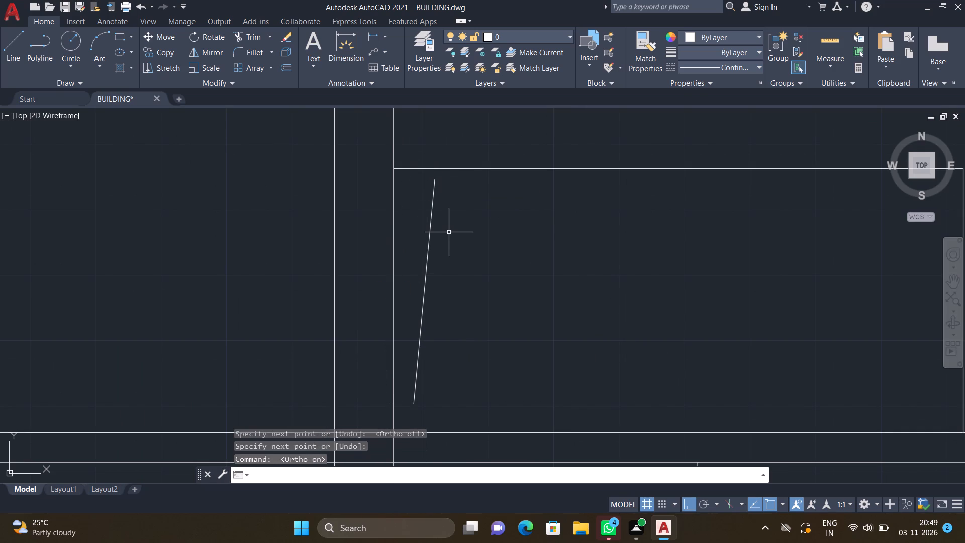
type("CO")
key("Return")
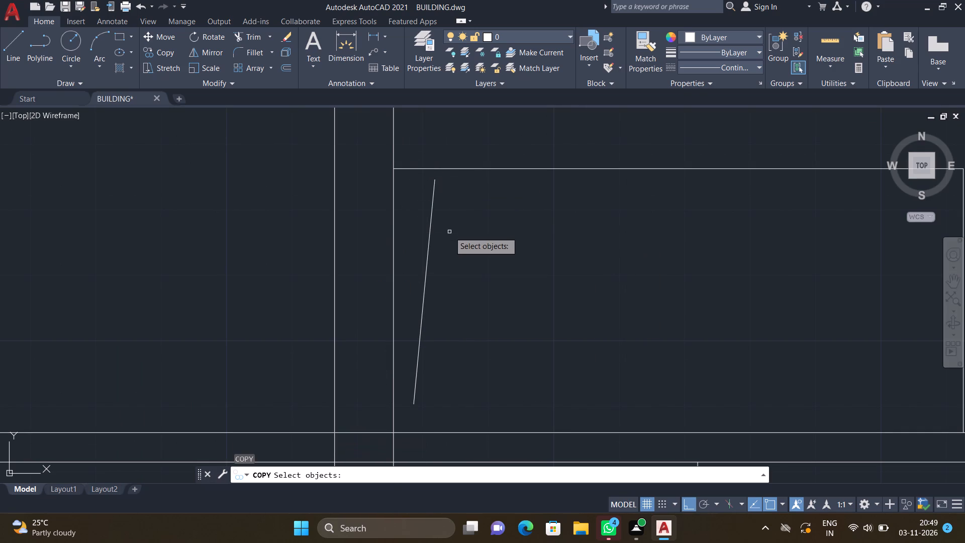
left_click(423, 307)
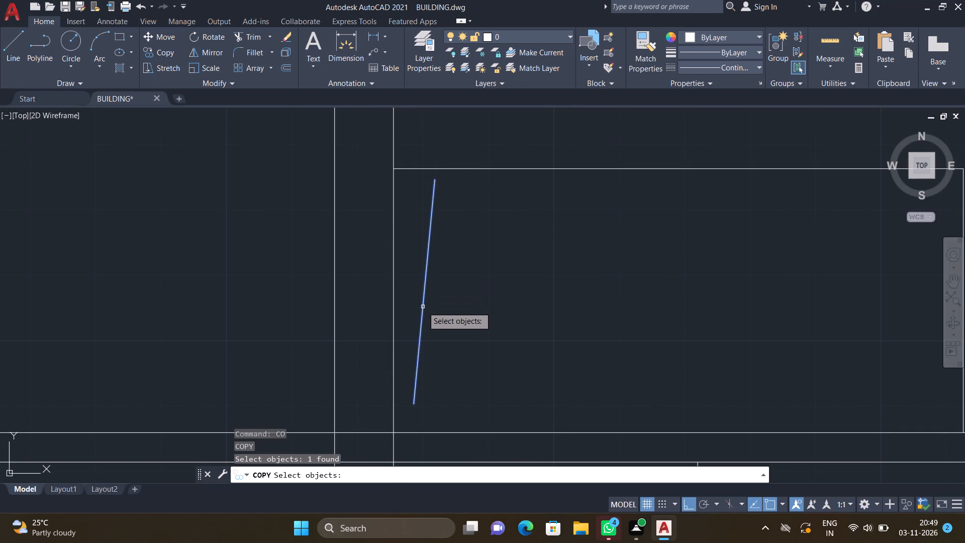
key("Return")
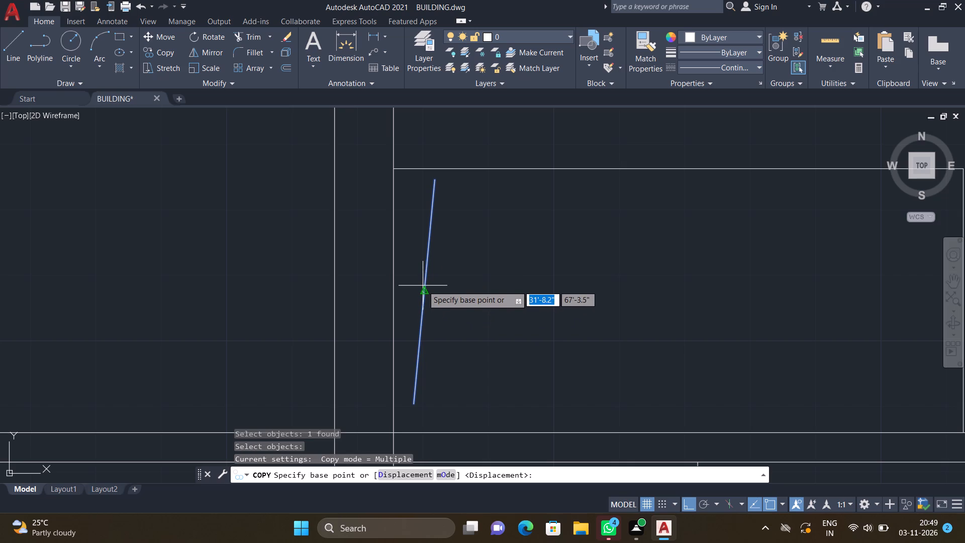
left_click(424, 287)
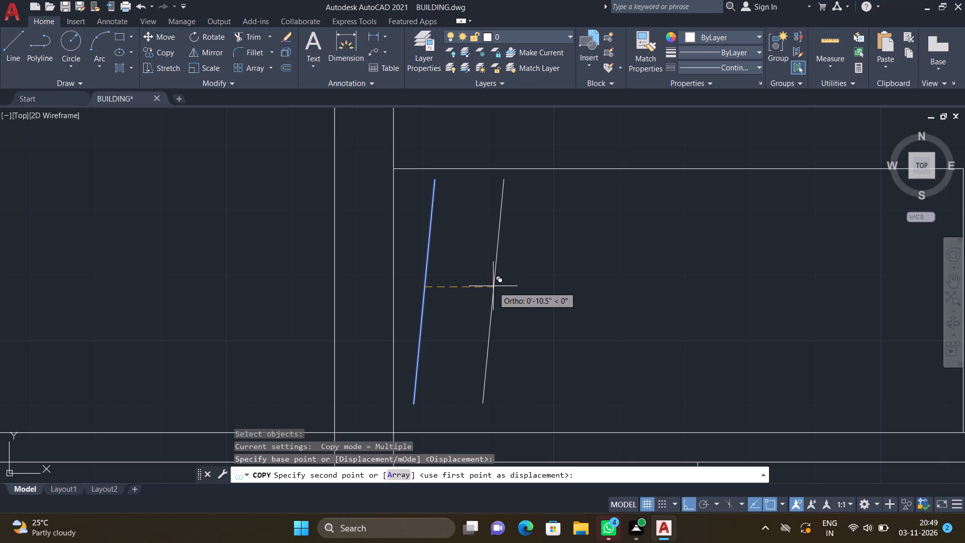
key("a")
key("Return")
scroll(492, 285, "down", 2)
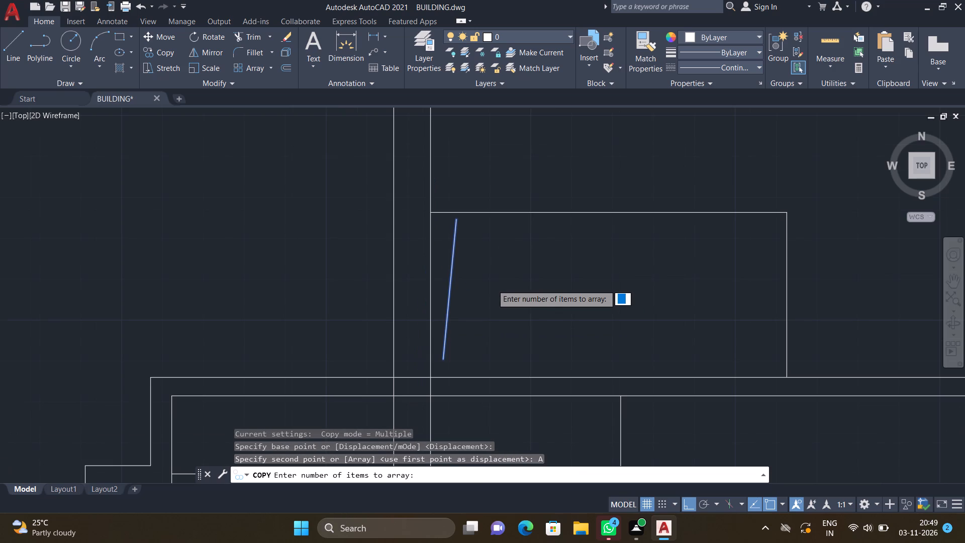
type("14")
key("Return")
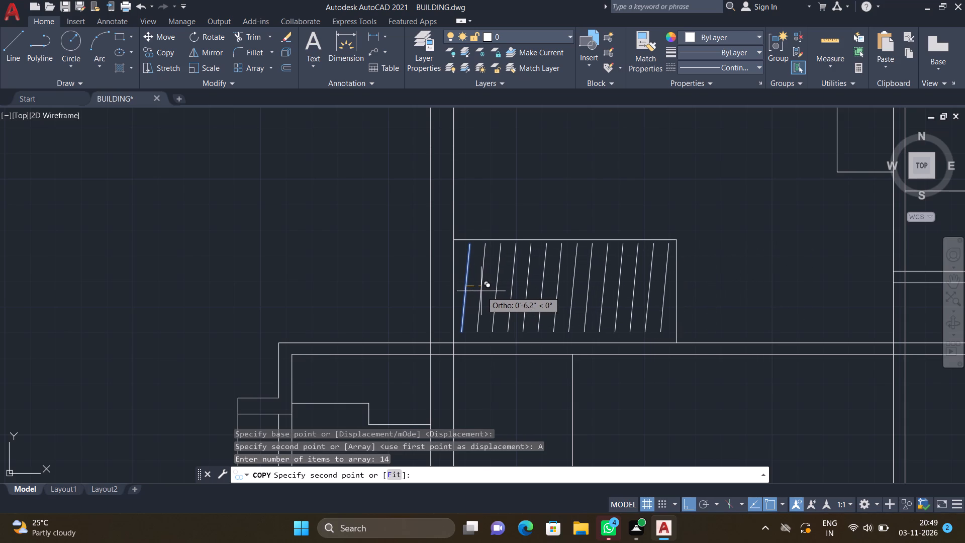
left_click(480, 292)
key("Return")
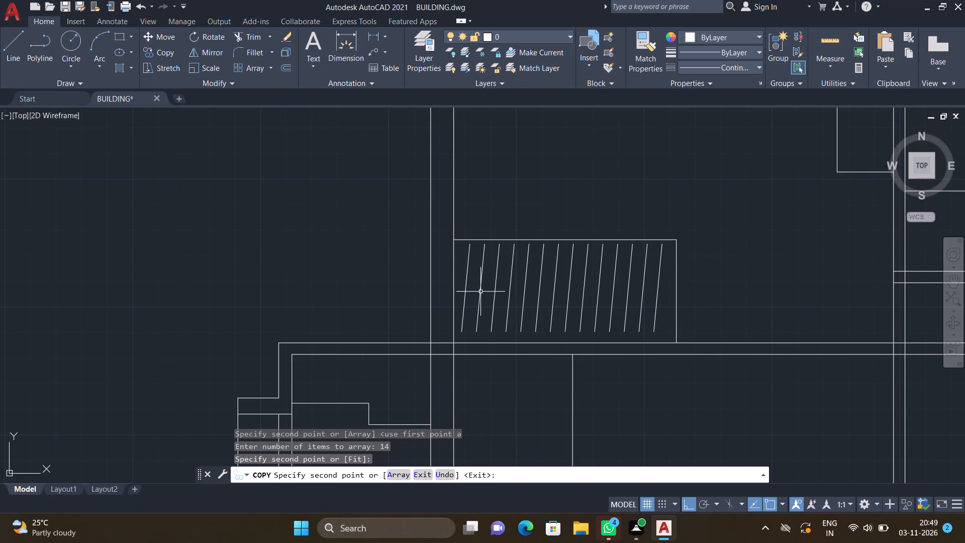
Draw a horizontal rod line through the midpoints of the northwest wardrobe's sloping lines, extending slightly beyond the first and last lines.
key("l")
key("Return")
scroll(461, 289, "up", 2)
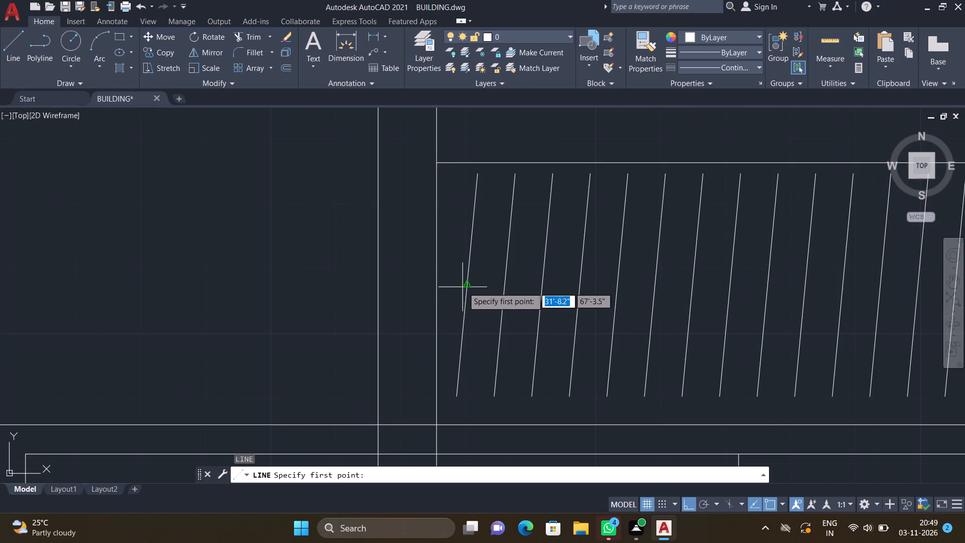
left_click_drag(448, 283, 452, 285)
scroll(589, 290, "down", 2)
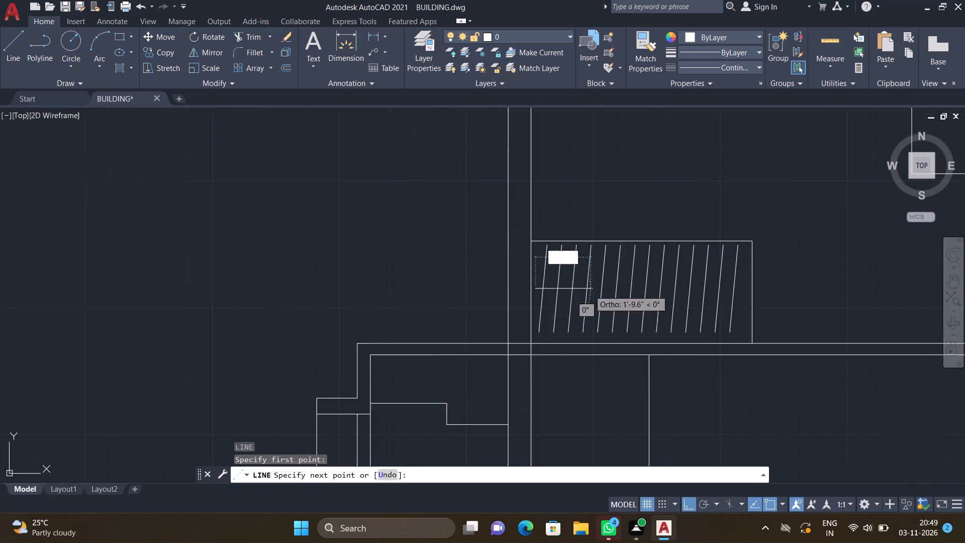
scroll(607, 292, "down", 2)
scroll(692, 288, "up", 3)
left_click(710, 296)
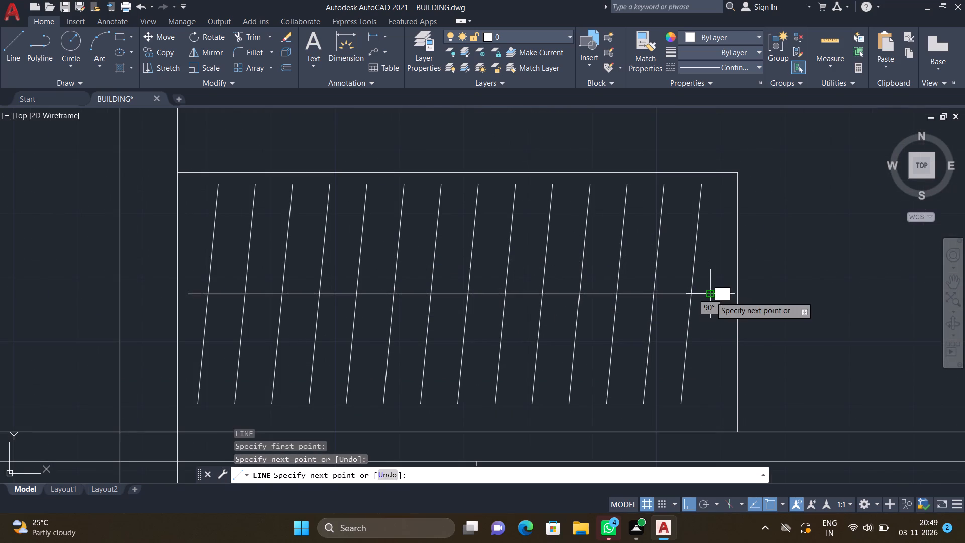
key("Return")
Draw a wardrobe outline about 5'-11" wide in the north-central room's southwest corner, running from its west wall down to the south wall.
scroll(687, 293, "down", 3)
scroll(565, 284, "down", 4)
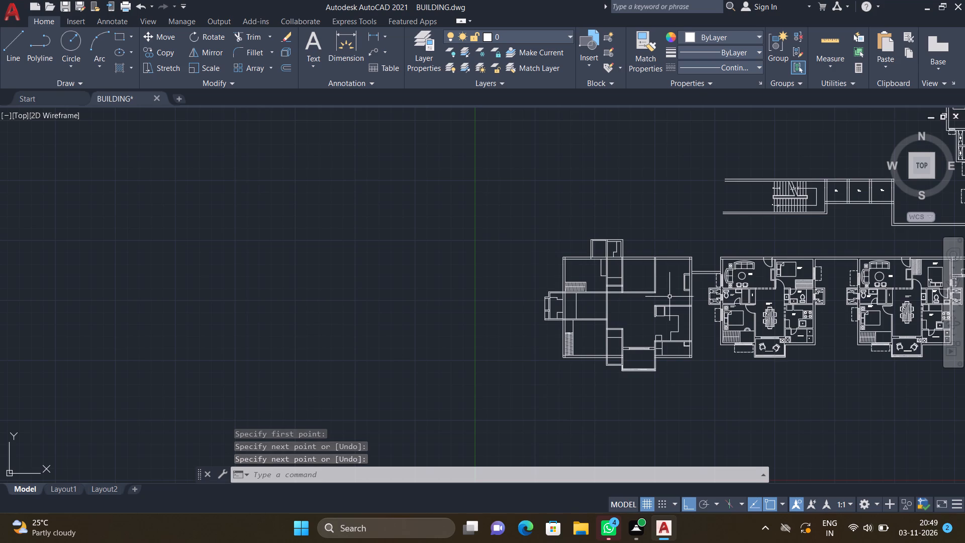
scroll(640, 285, "up", 3)
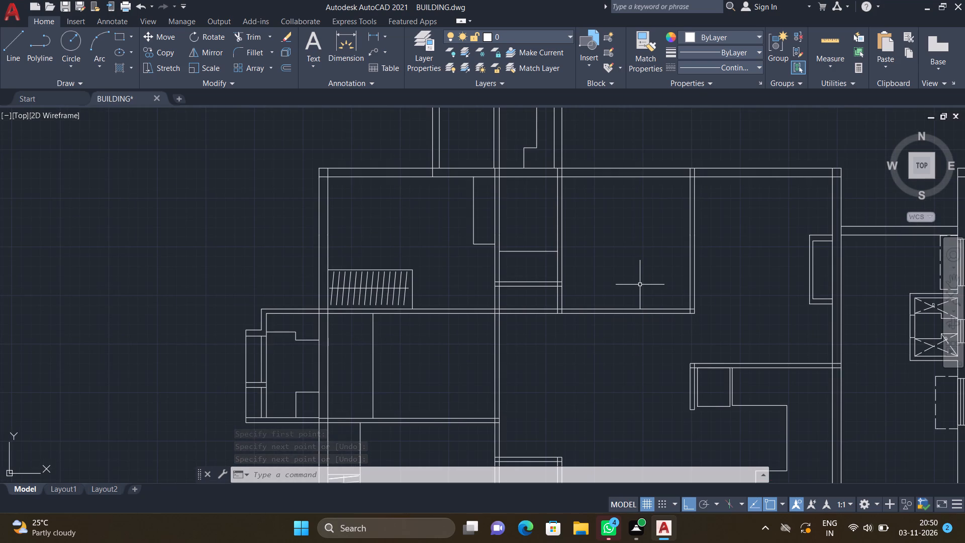
key("l")
key("Return")
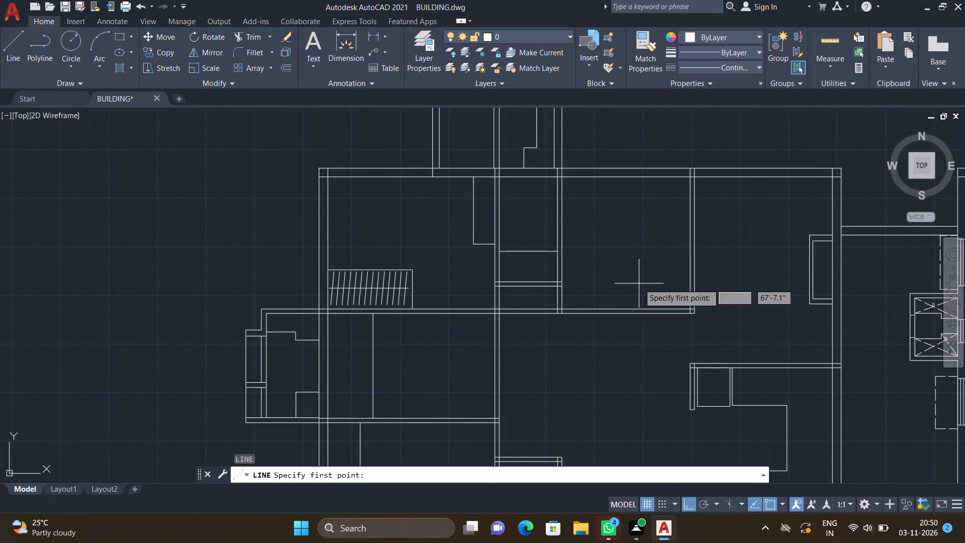
scroll(566, 283, "up", 2)
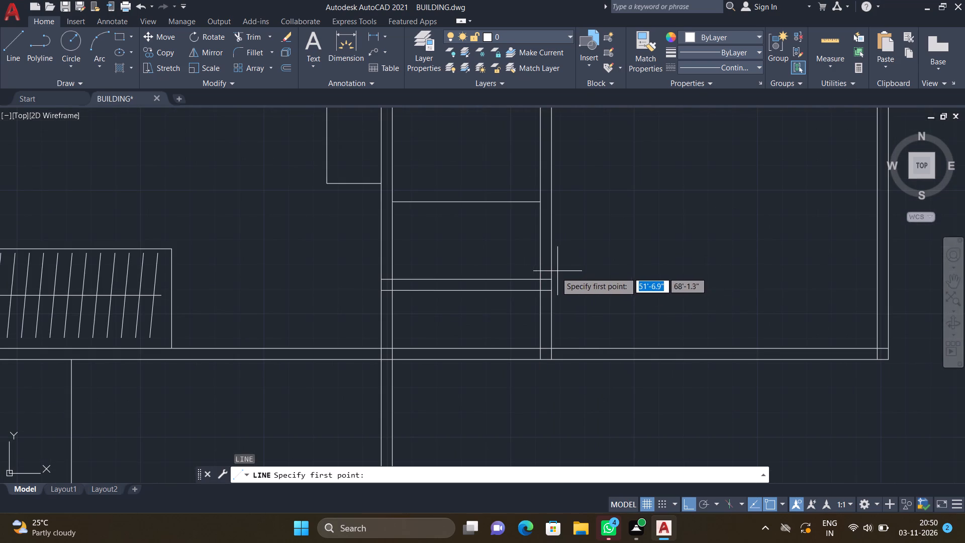
left_click_drag(552, 263, 565, 266)
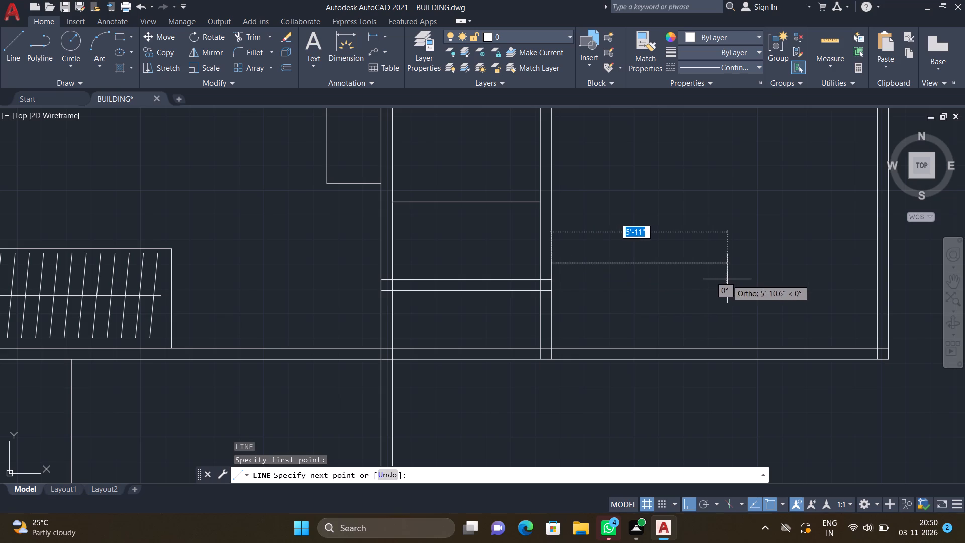
scroll(754, 287, "down", 1)
scroll(746, 284, "up", 1)
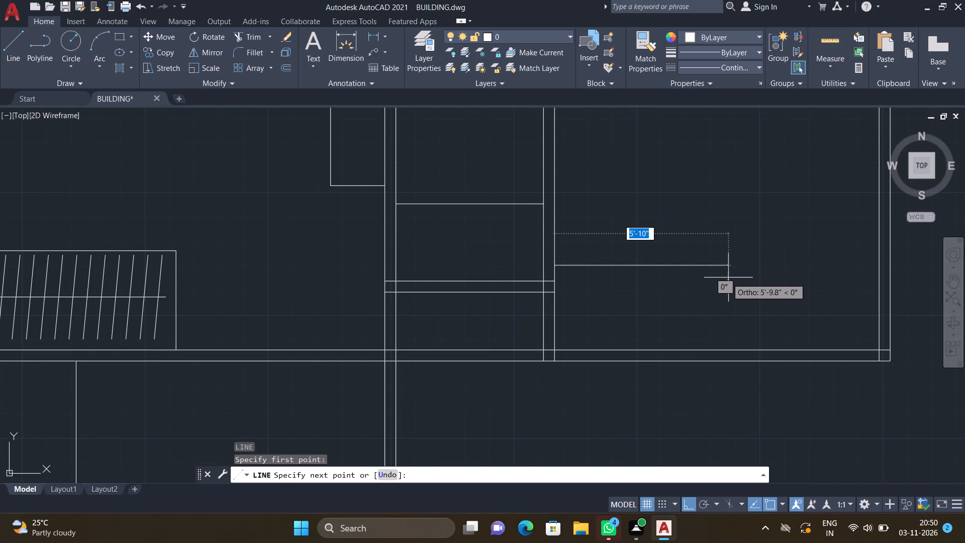
left_click(731, 277)
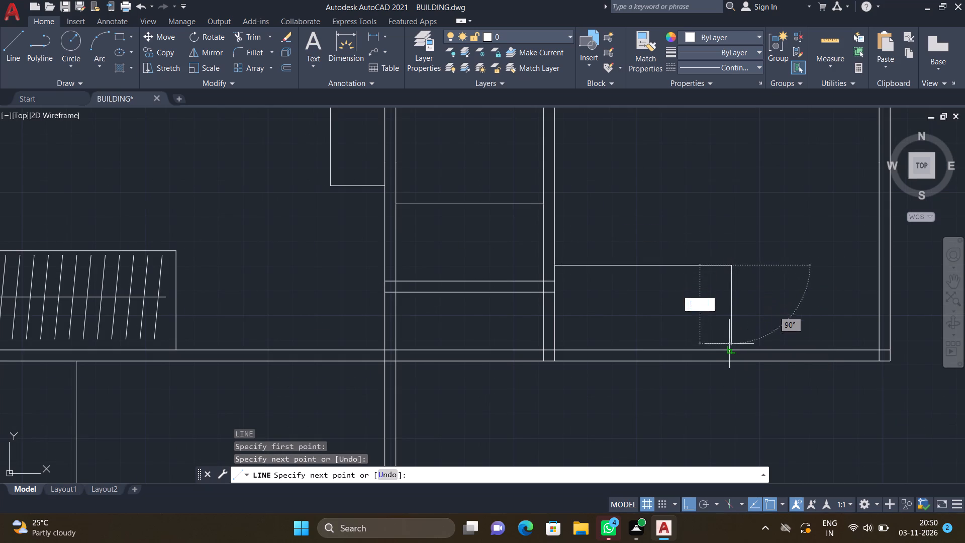
left_click(728, 351)
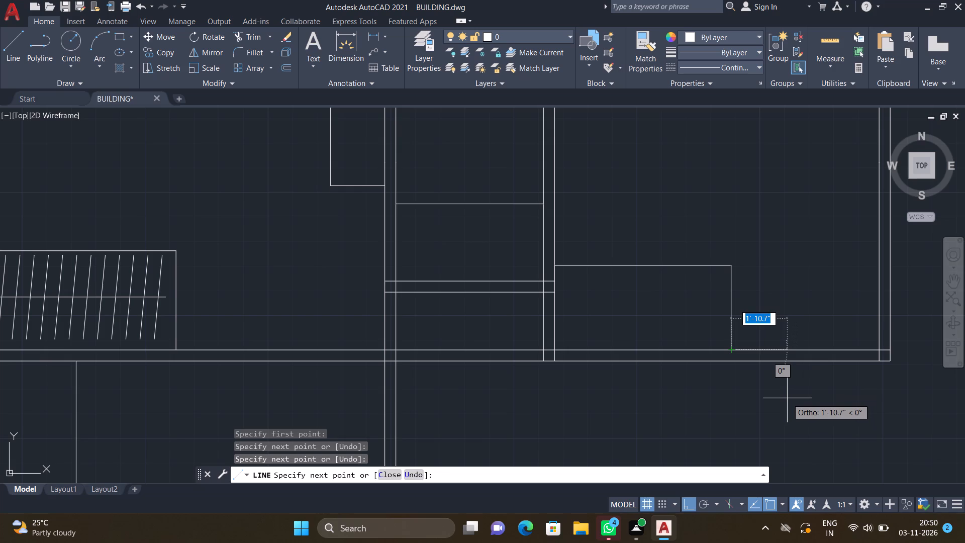
key("Escape")
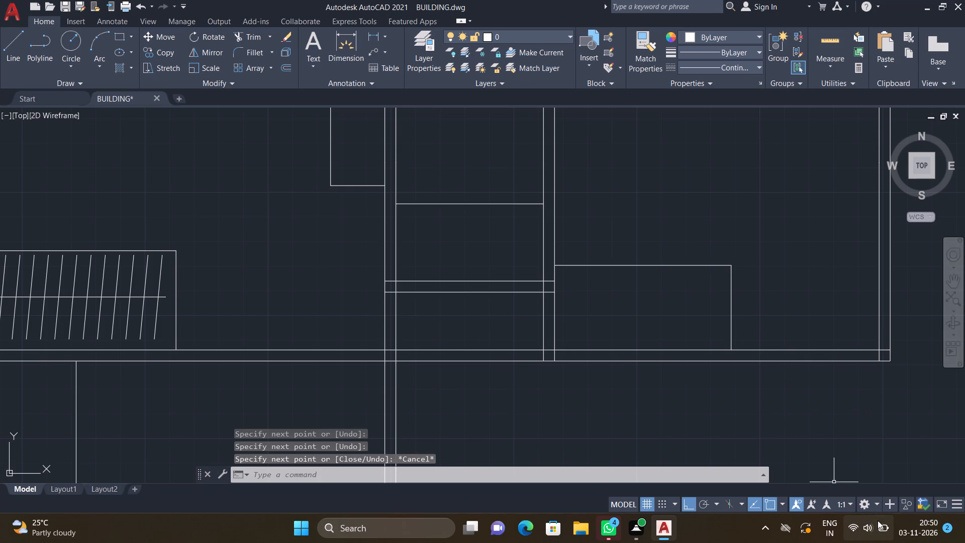
With Ortho off, draw a line about 2'-7" long, sloping about 86°, inside the west end of the north-central room's wardrobe outline.
scroll(828, 441, "down", 2)
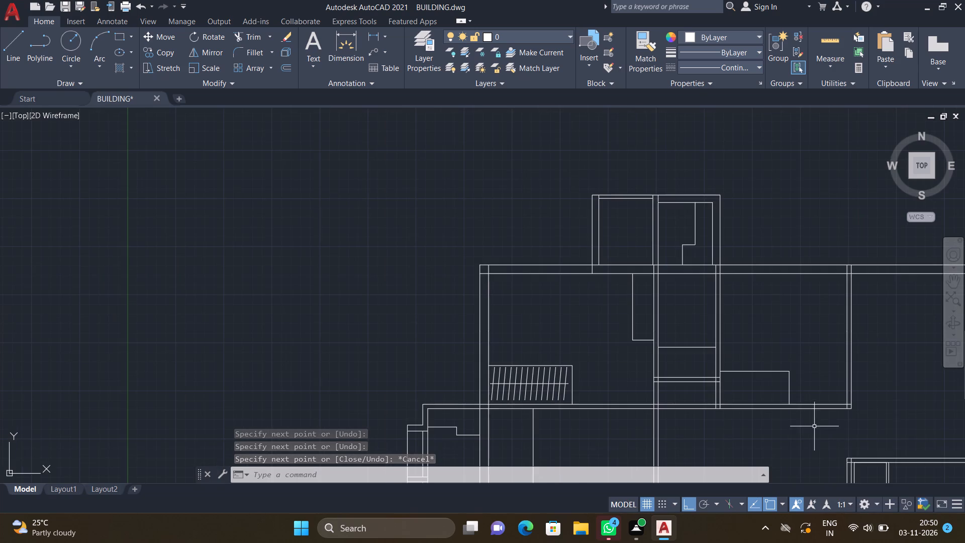
scroll(693, 366, "down", 3)
scroll(737, 387, "up", 2)
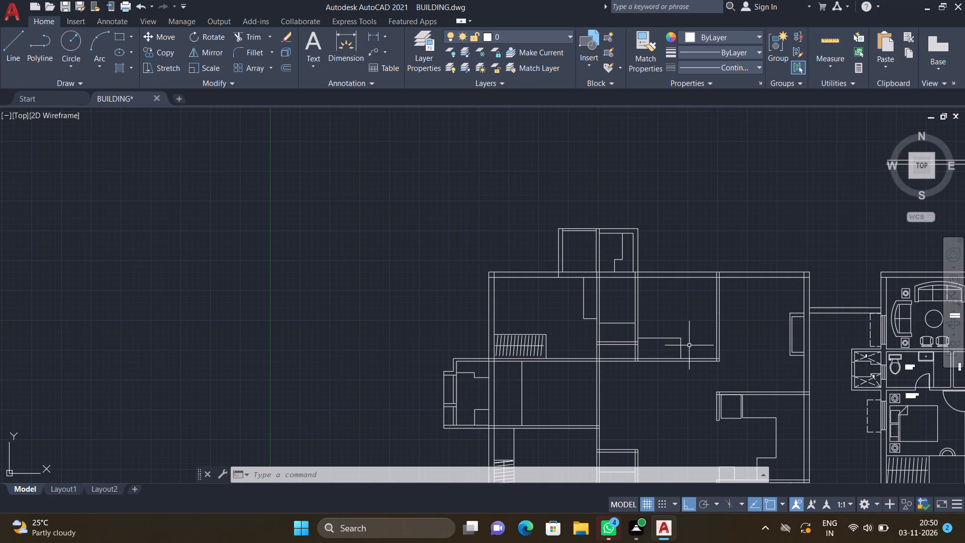
key("l")
key("Return")
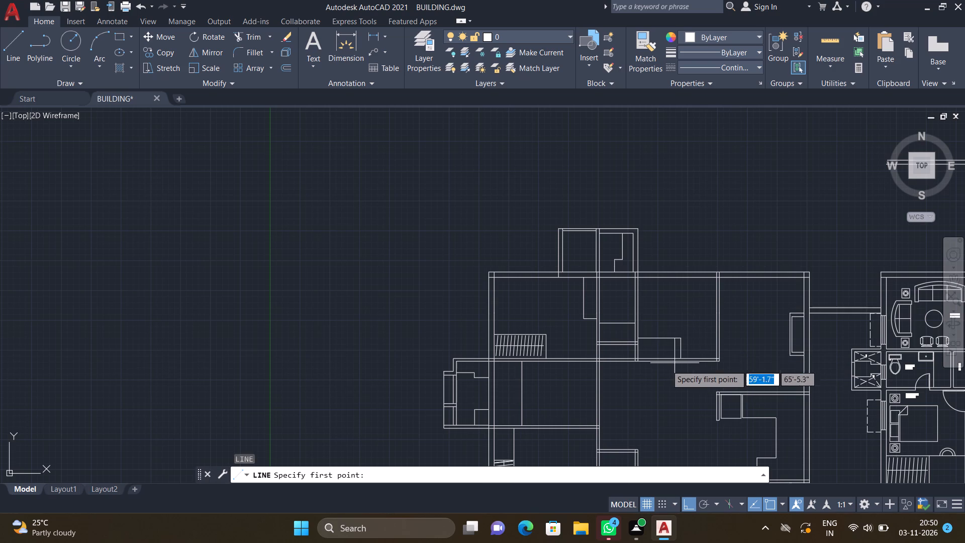
scroll(635, 347, "up", 4)
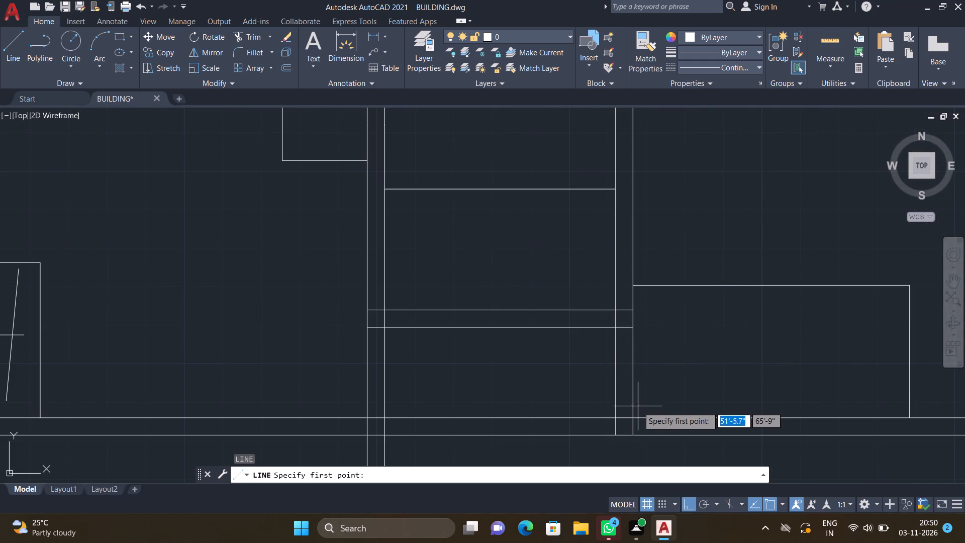
key("F8")
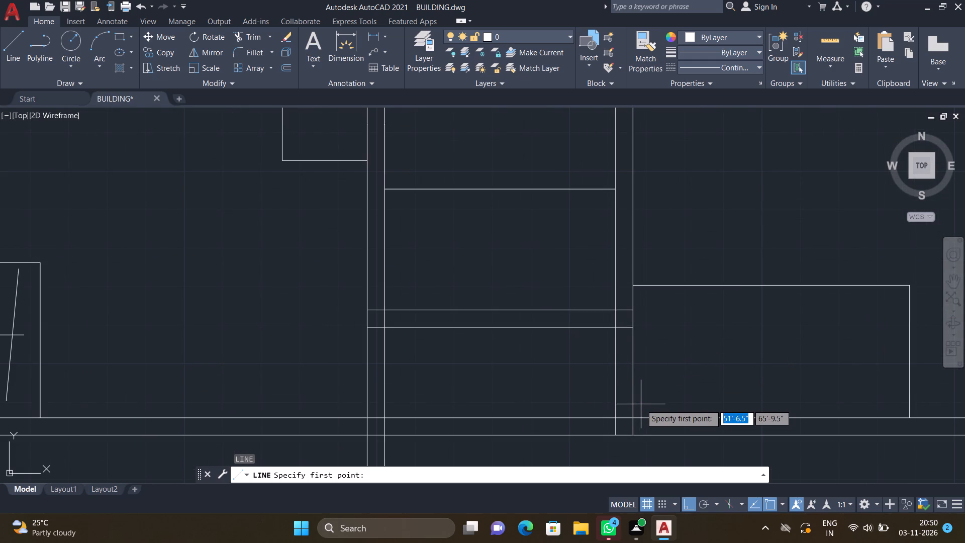
scroll(647, 406, "up", 1)
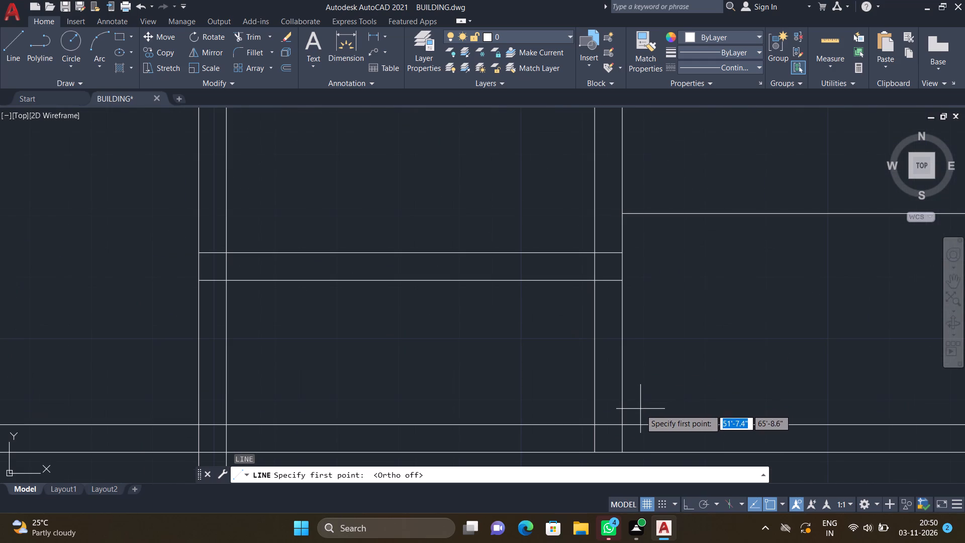
left_click(634, 415)
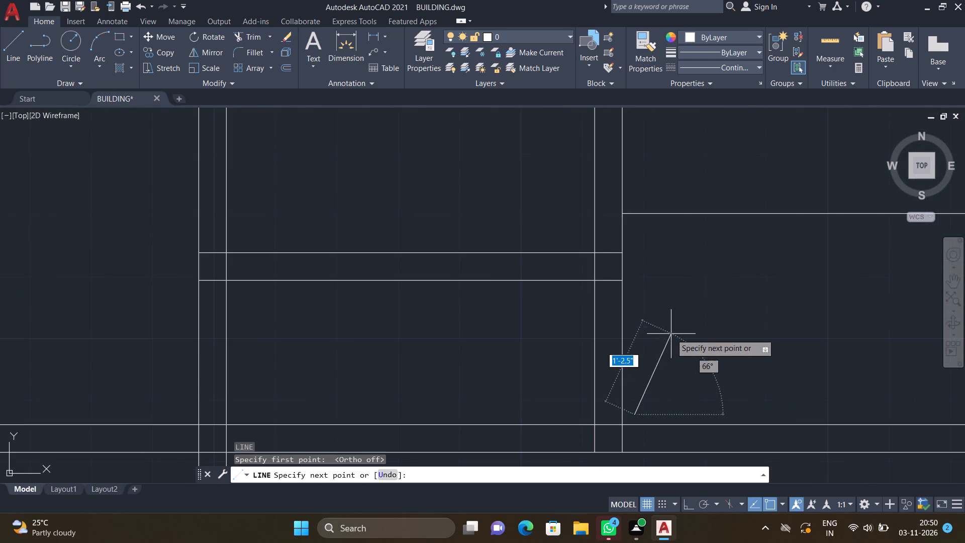
scroll(643, 228, "up", 2)
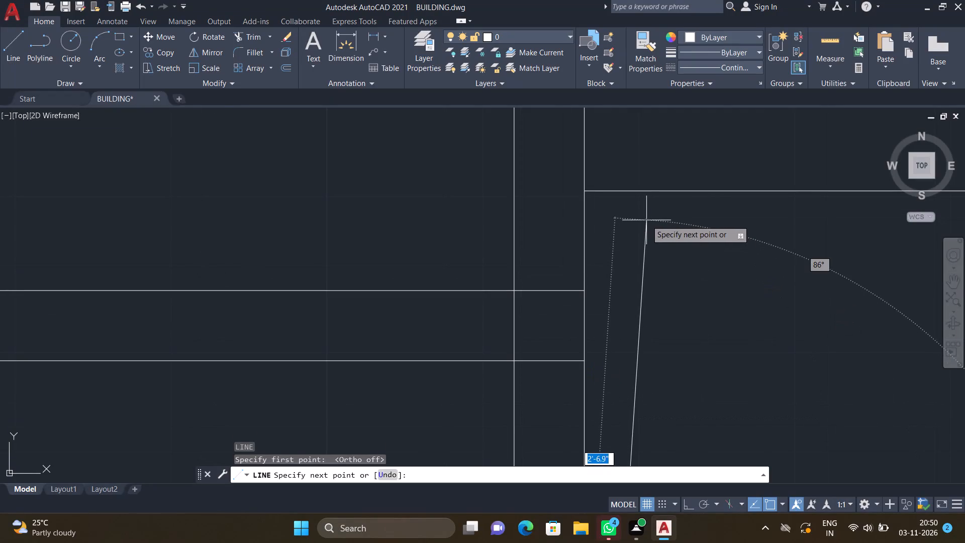
left_click(646, 220)
key("Return")
scroll(674, 256, "down", 4)
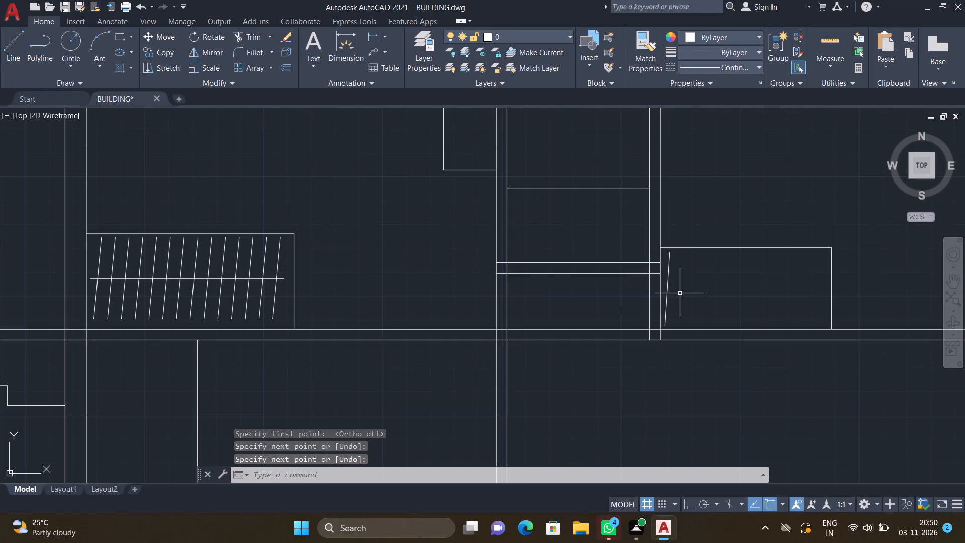
With Ortho on, copy the sloping line eastward from its midpoint as a 14-item array spaced about 5" across the north-central room's wardrobe.
type("CO")
key("Return")
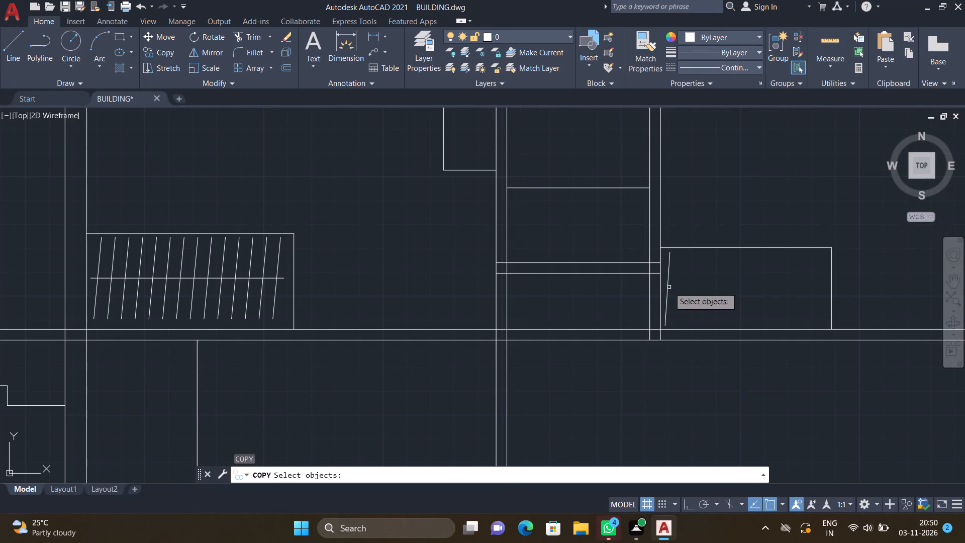
left_click(667, 286)
key("Return")
scroll(669, 292, "up", 2)
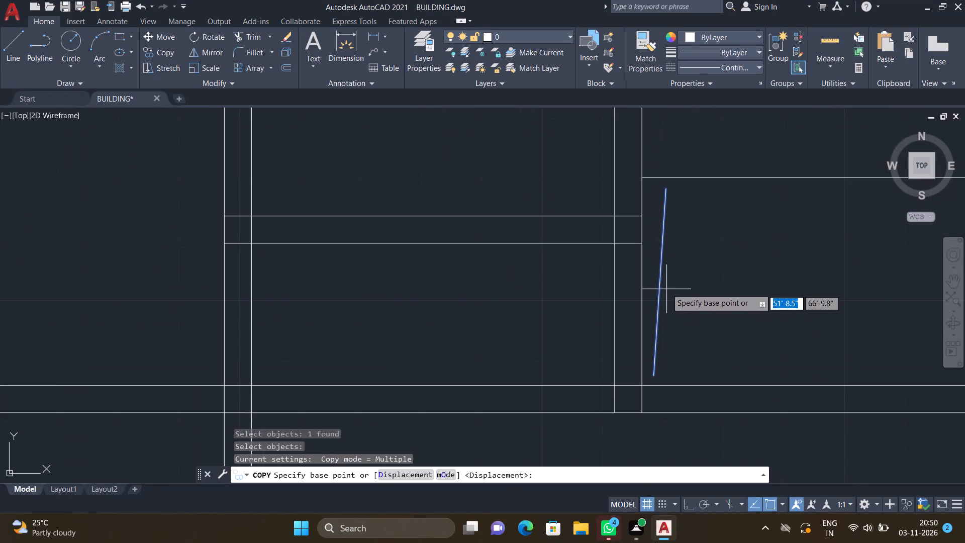
left_click_drag(657, 282, 665, 283)
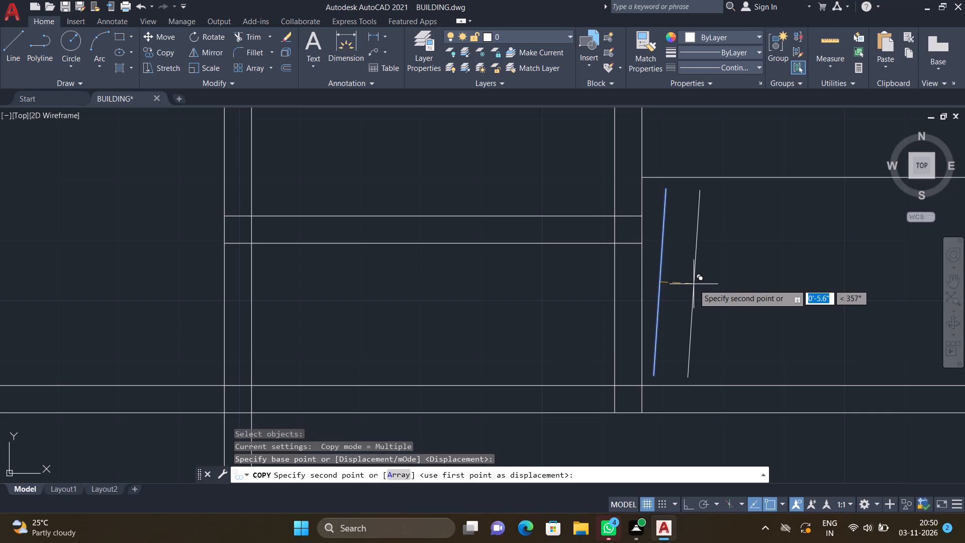
key("a")
key("Return")
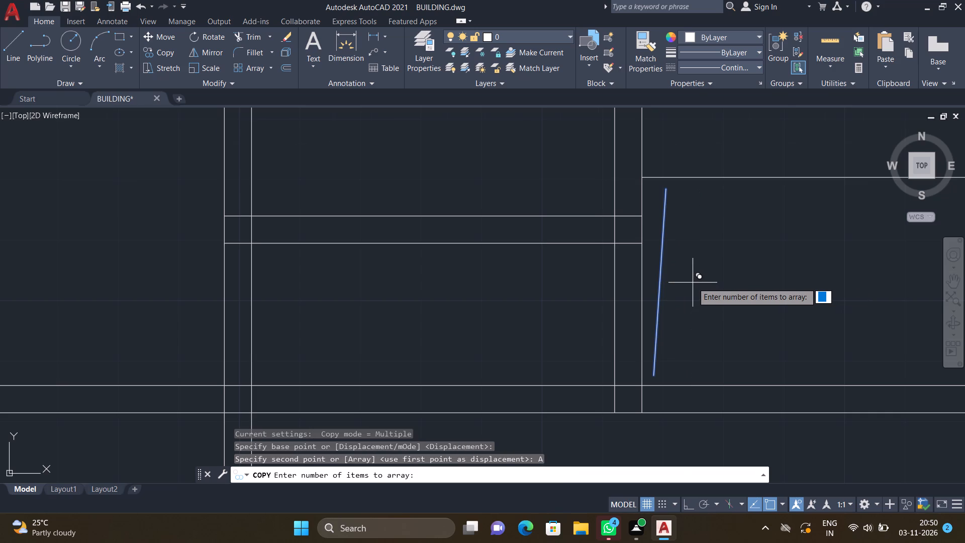
scroll(693, 283, "down", 3)
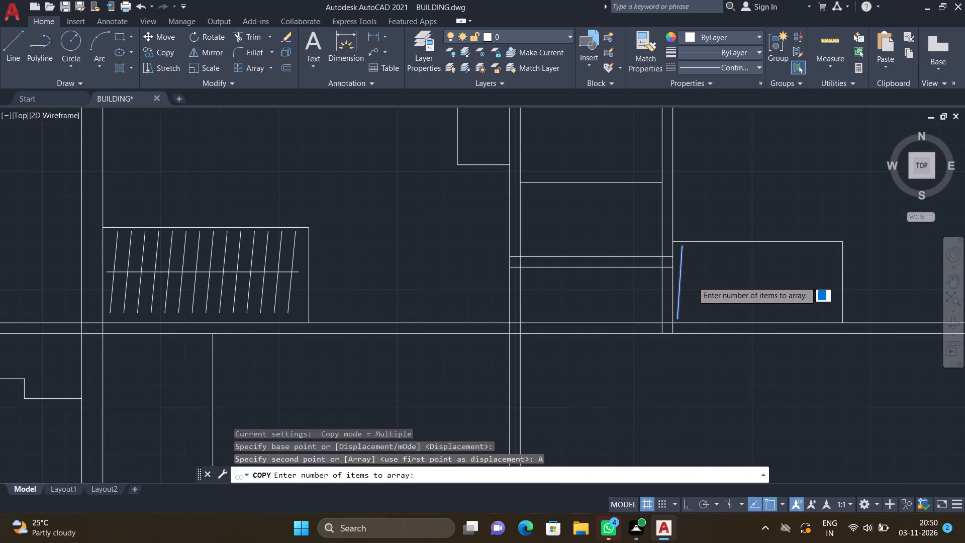
key("1")
key("4")
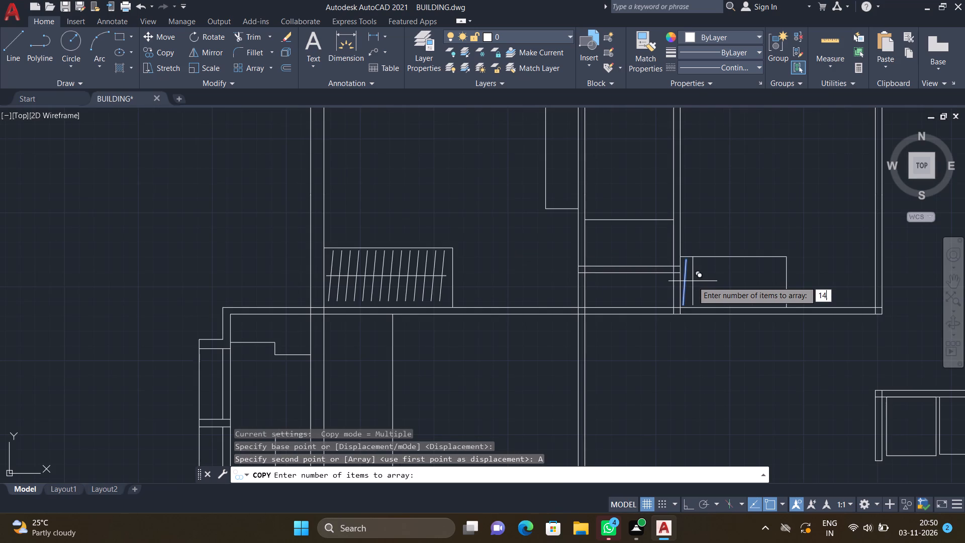
key("Return")
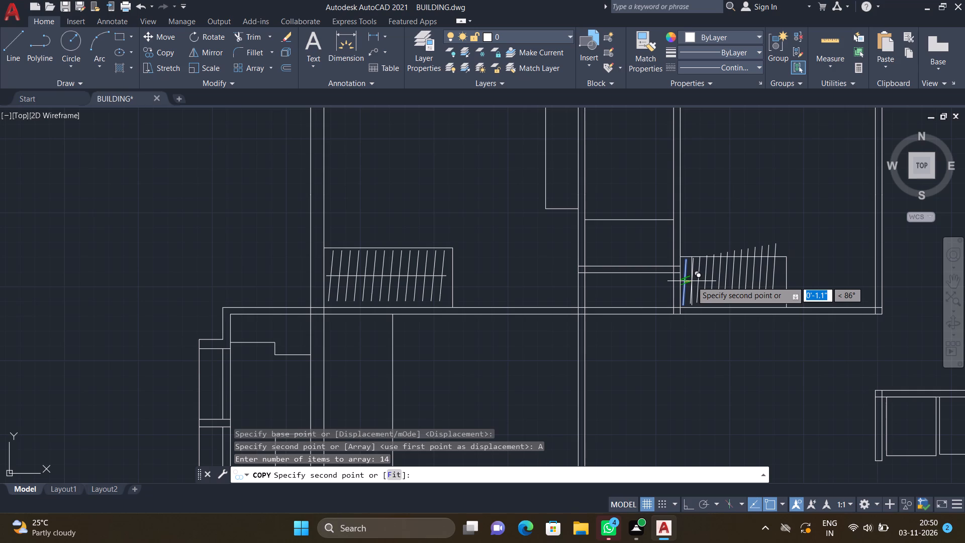
key("F8")
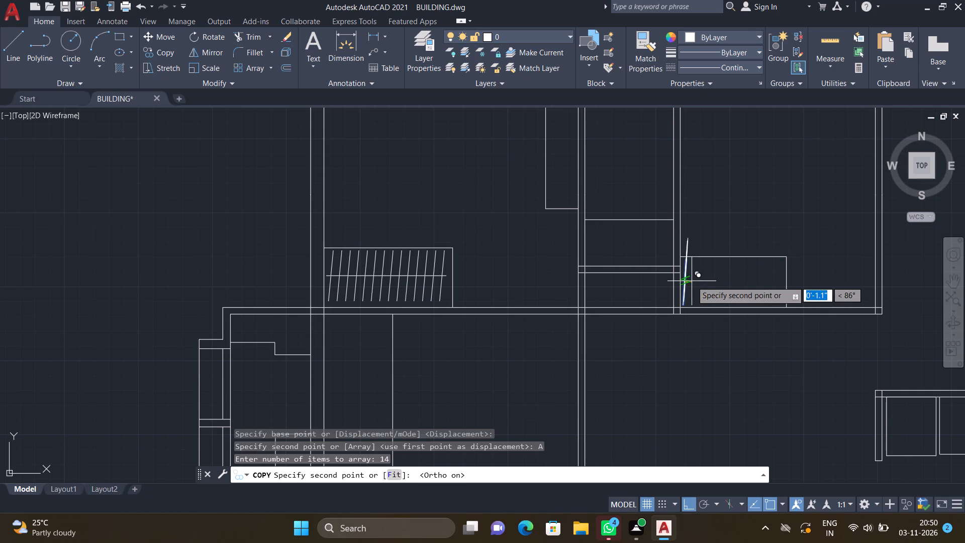
scroll(692, 282, "up", 1)
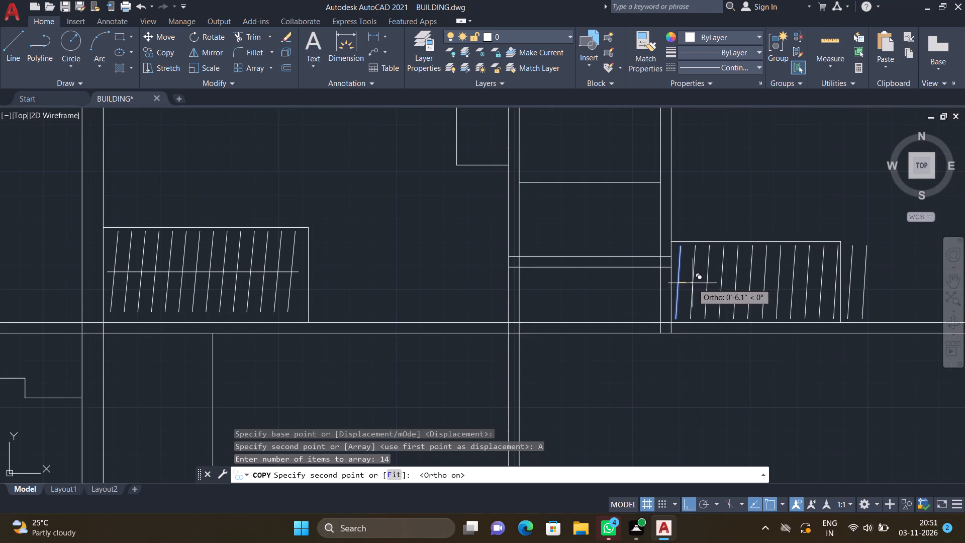
left_click(690, 283)
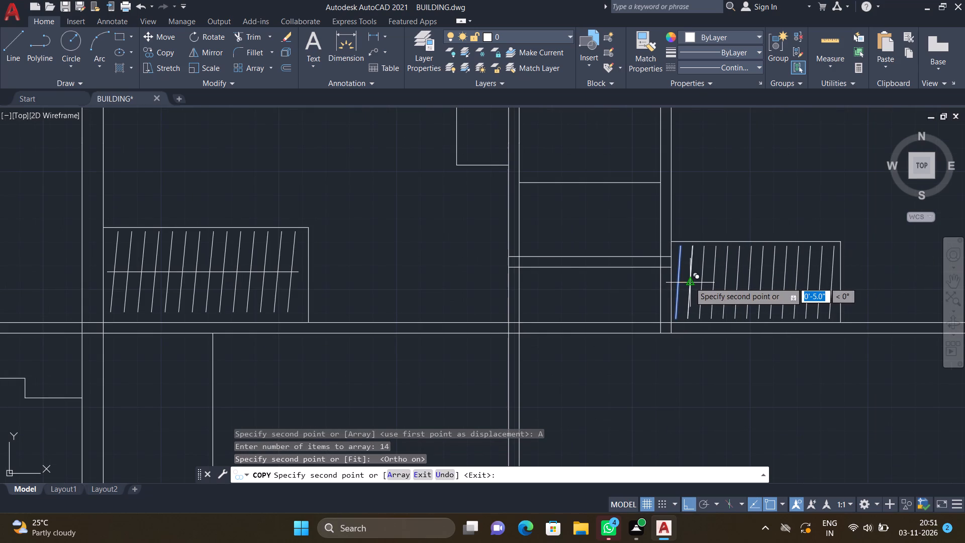
key("Return")
Draw a horizontal rod line about 5'-8.5" long through the midpoints of the north-central wardrobe's sloping lines, extending slightly beyond both end lines.
key("l")
key("Return")
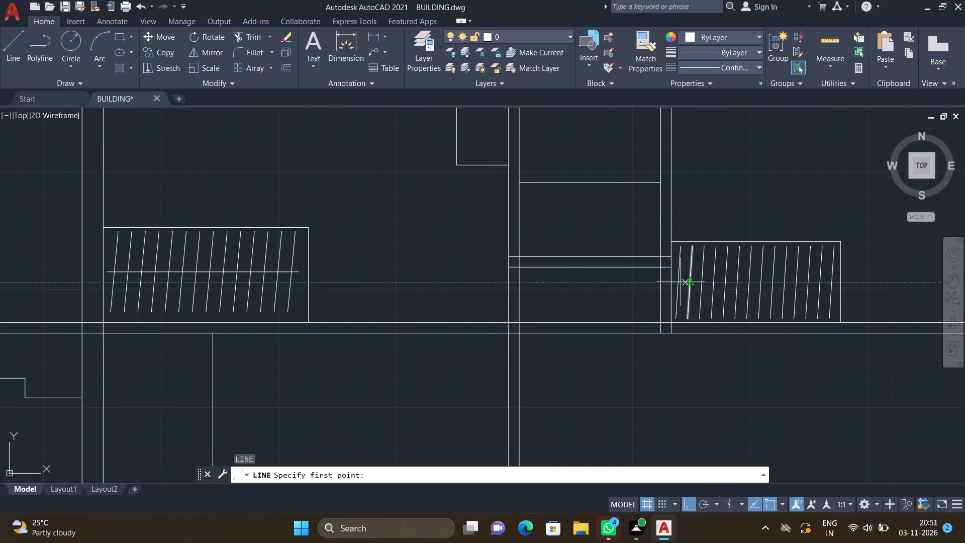
scroll(676, 285, "up", 2)
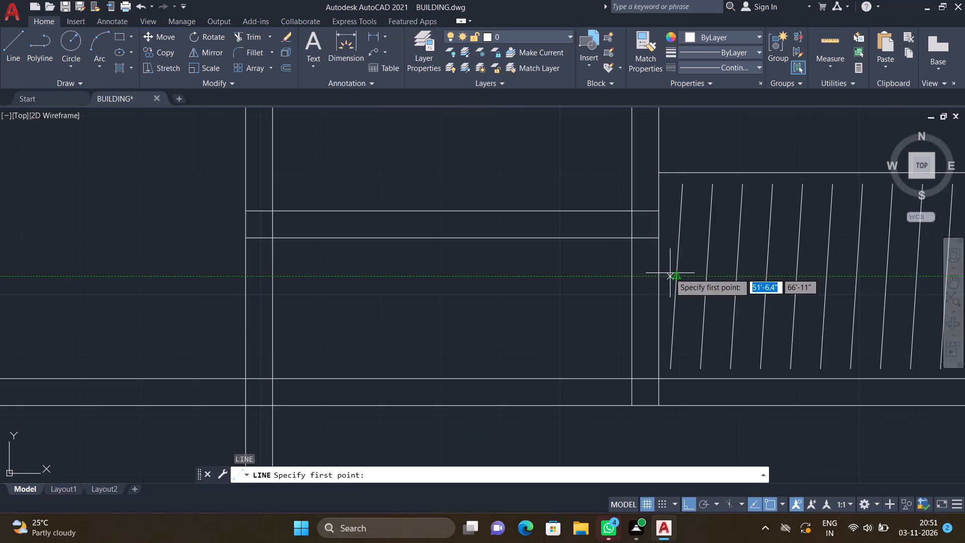
left_click(667, 276)
scroll(774, 268, "down", 2)
scroll(830, 277, "down", 2)
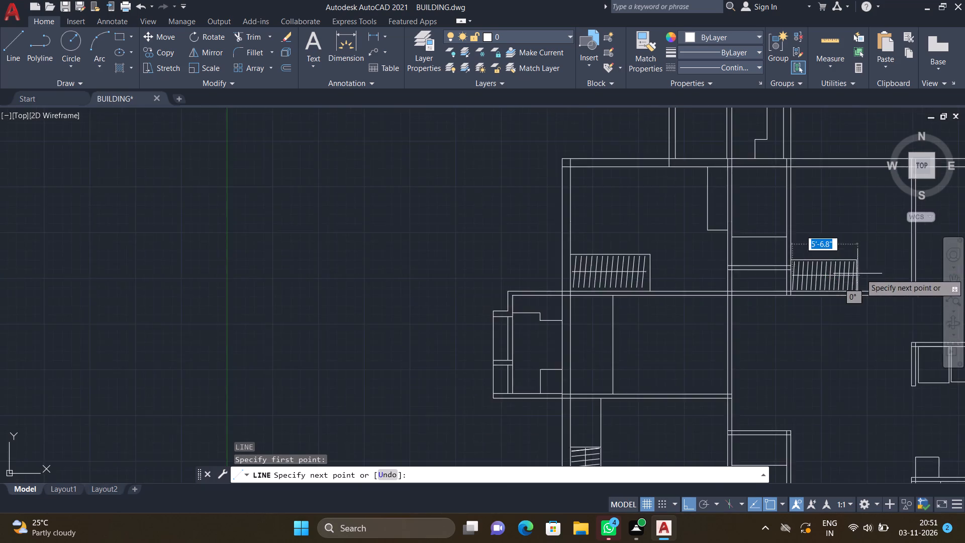
scroll(865, 274, "down", 1)
scroll(865, 275, "up", 6)
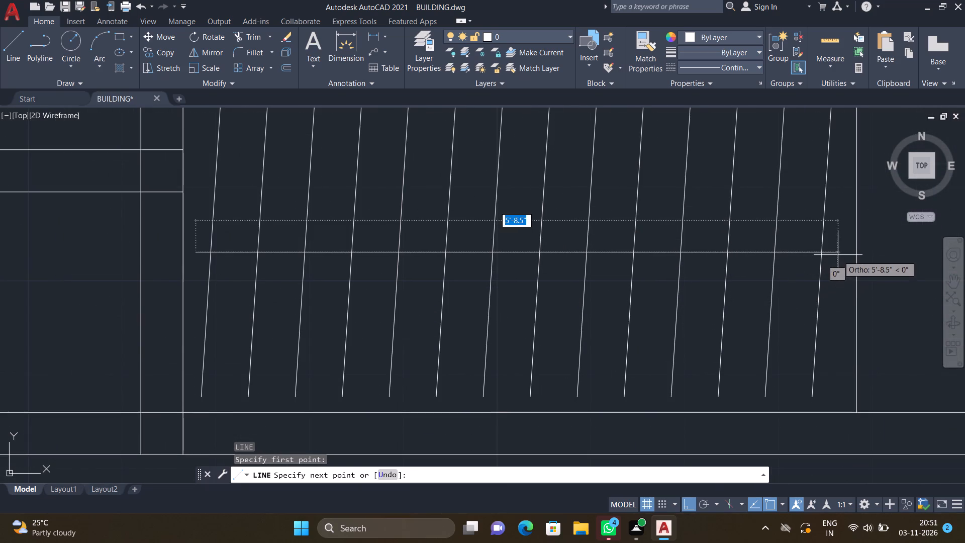
double_click(839, 252)
key("Return")
scroll(756, 276, "down", 5)
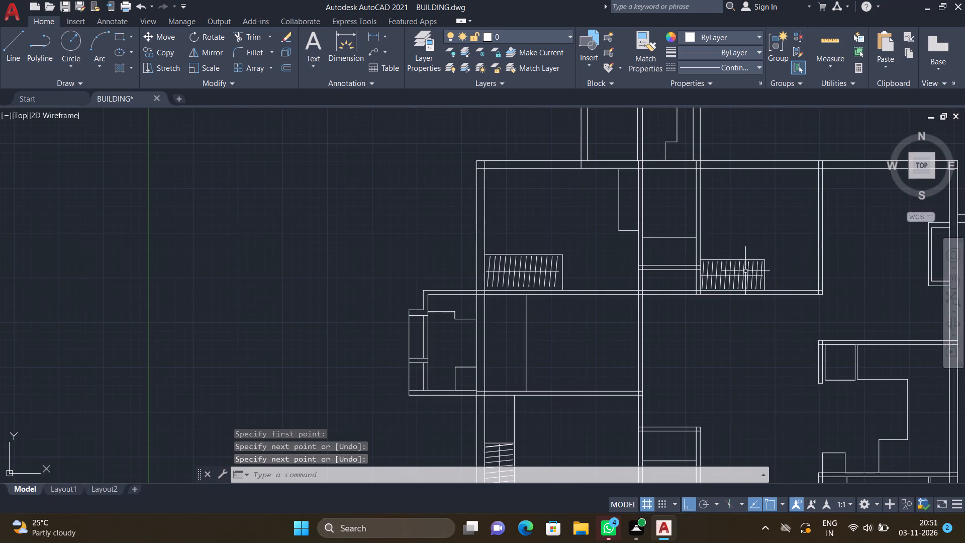
With Ortho off, copy the horizontal window symbol from the loose symbols by its northwest corner onto the northwest room's north wall, flush with the outer face.
scroll(640, 226, "down", 3)
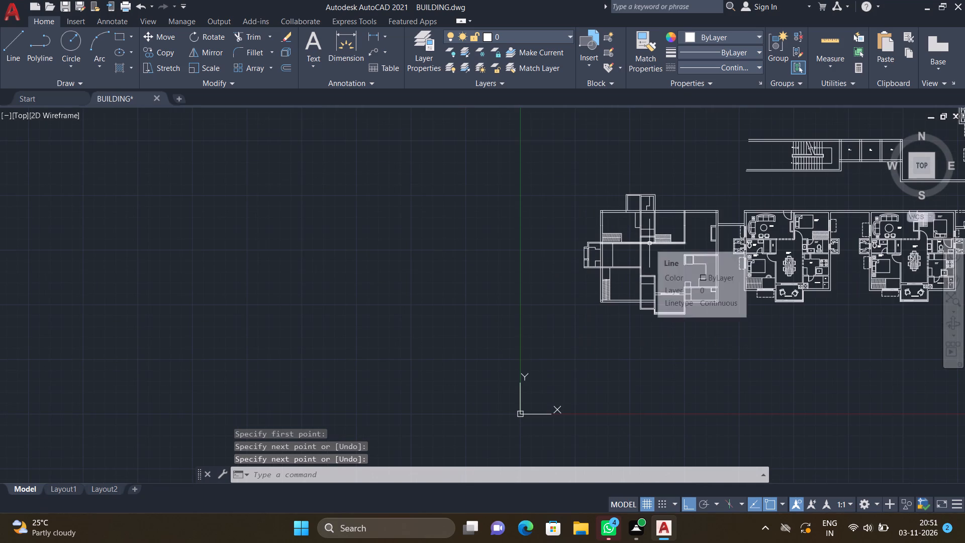
scroll(629, 221, "up", 2)
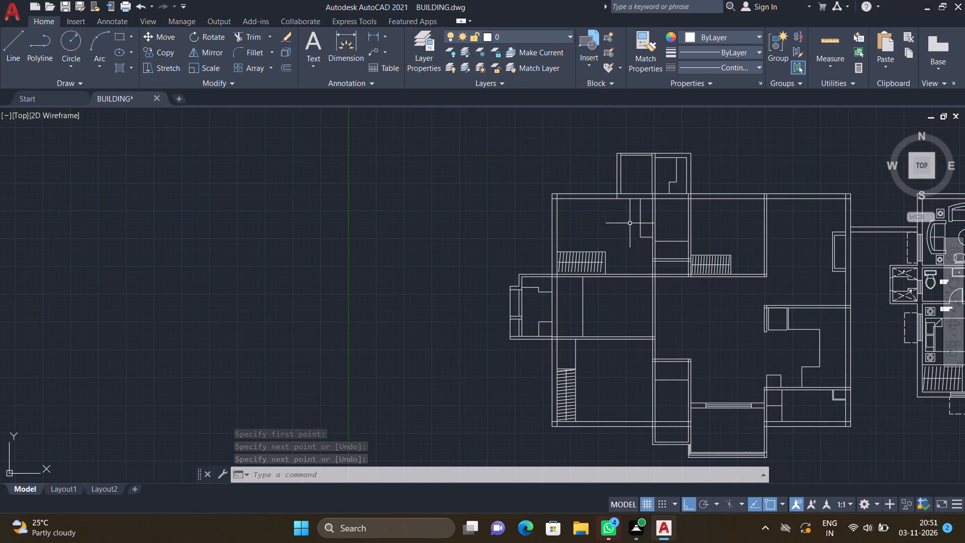
scroll(562, 210, "down", 2)
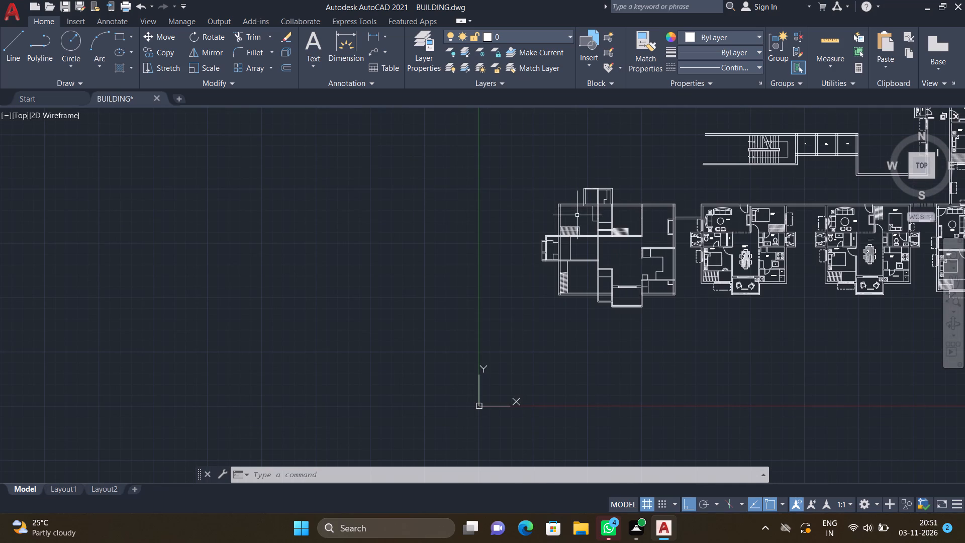
scroll(606, 226, "down", 1)
middle_click(567, 273)
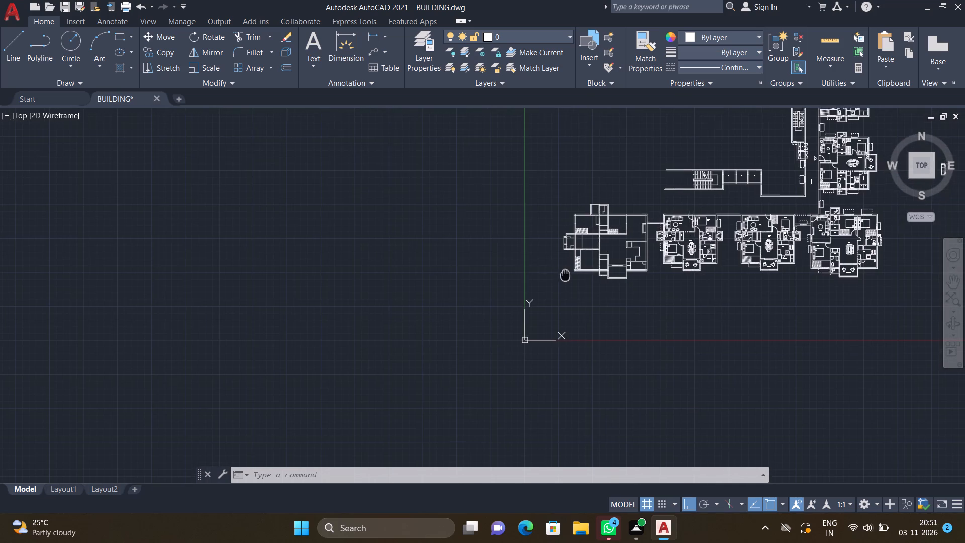
scroll(569, 271, "down", 3)
scroll(718, 194, "up", 5)
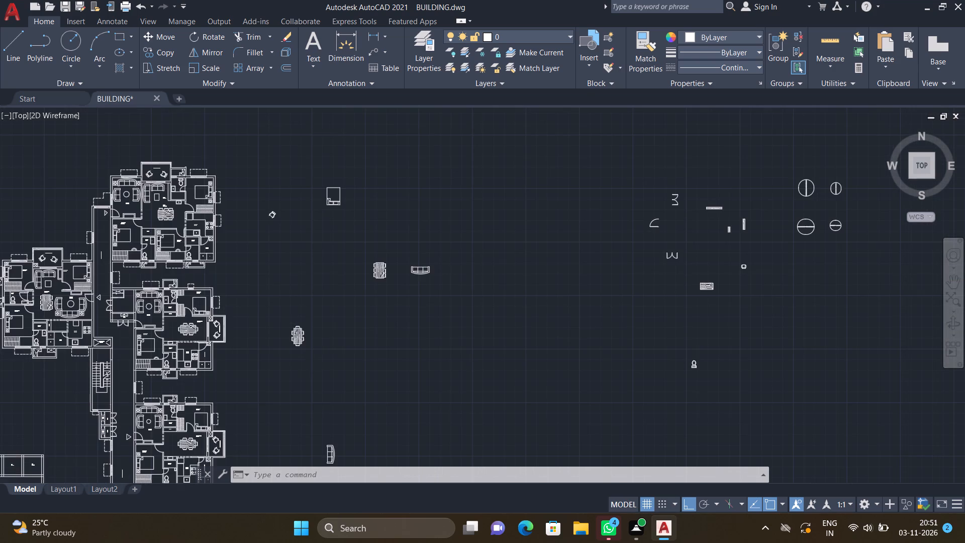
scroll(727, 209, "up", 2)
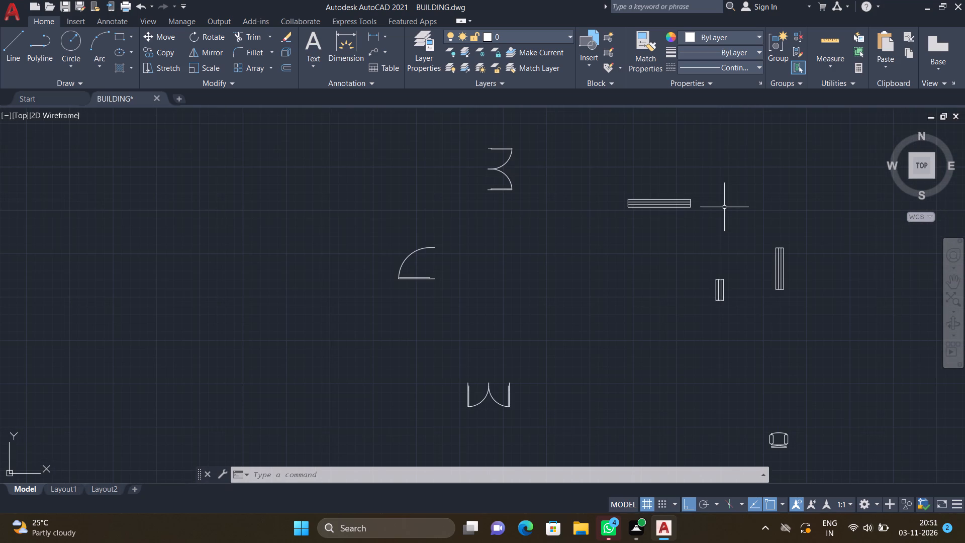
type("CO")
key("Return")
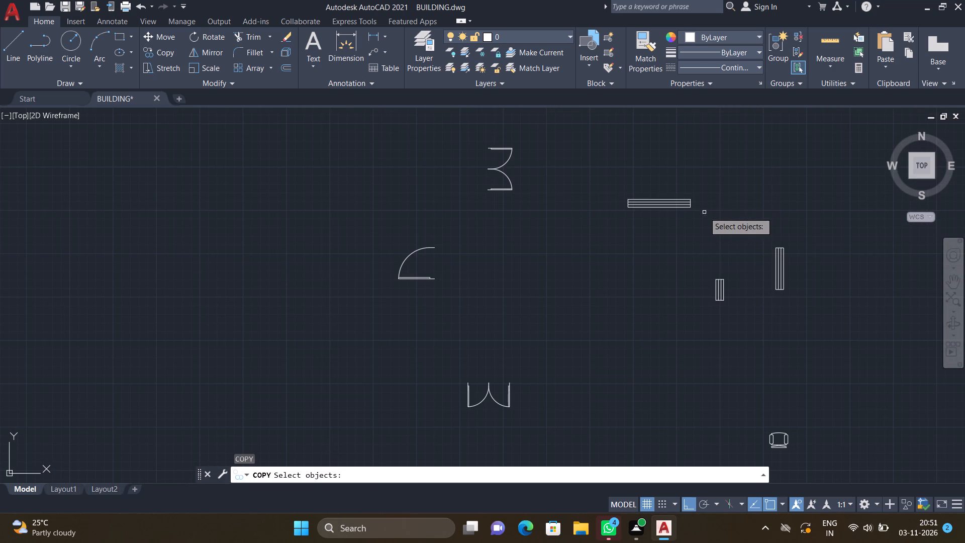
left_click_drag(700, 223, 694, 214)
left_click(602, 175)
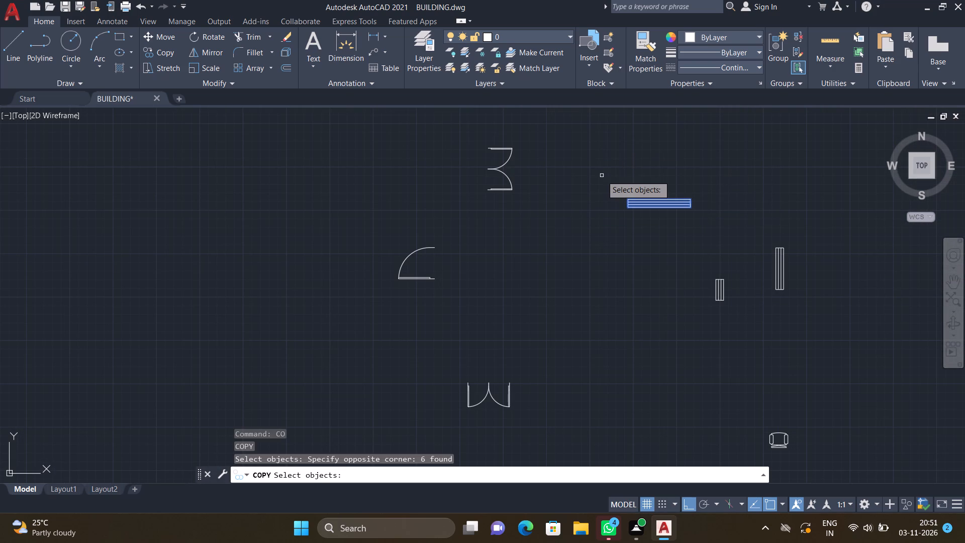
key("Return")
scroll(630, 212, "up", 2)
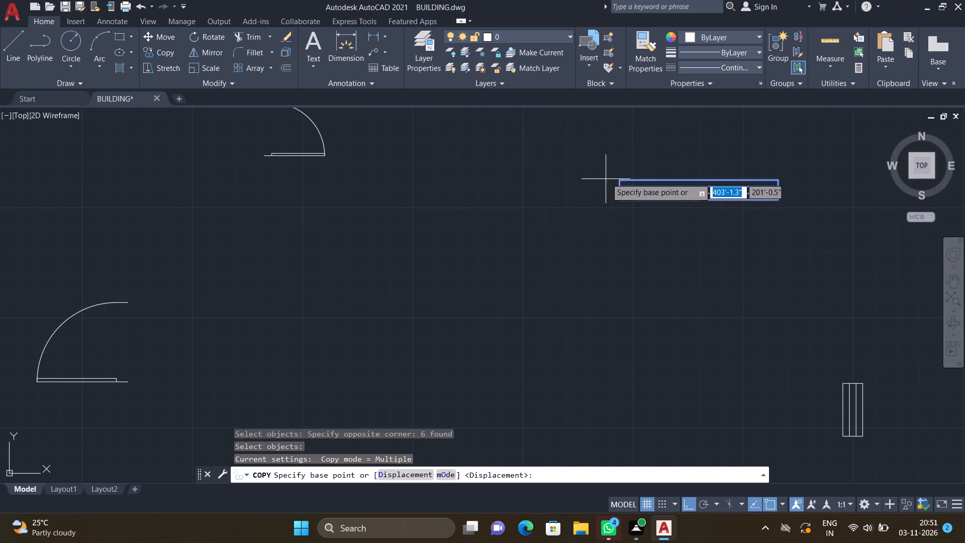
left_click(619, 178)
scroll(592, 223, "down", 2)
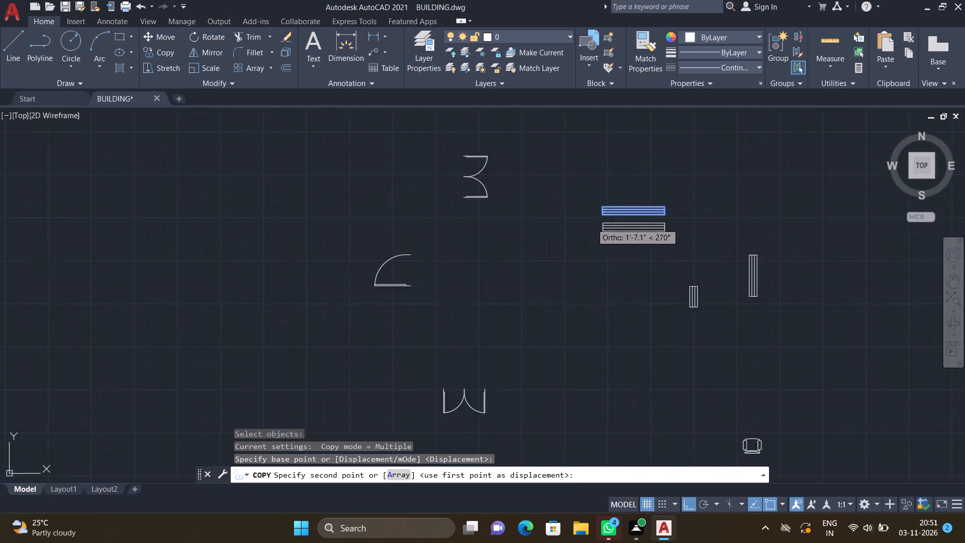
scroll(591, 223, "down", 1)
key("F8")
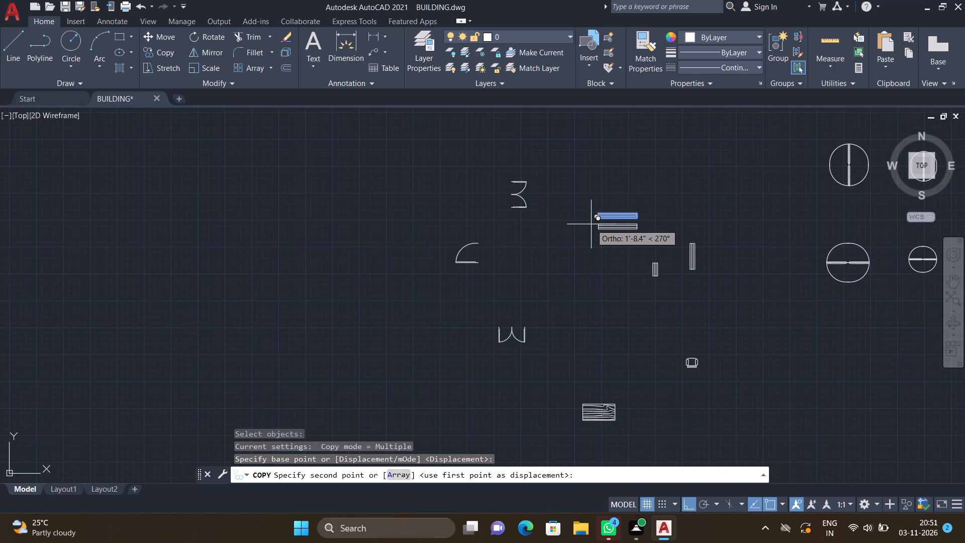
scroll(588, 227, "down", 7)
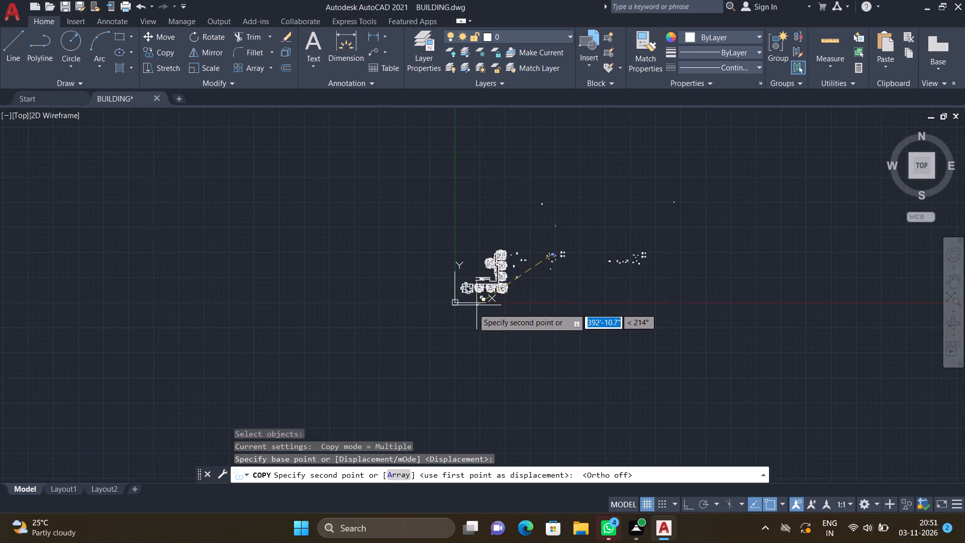
scroll(472, 308, "up", 3)
scroll(422, 218, "up", 3)
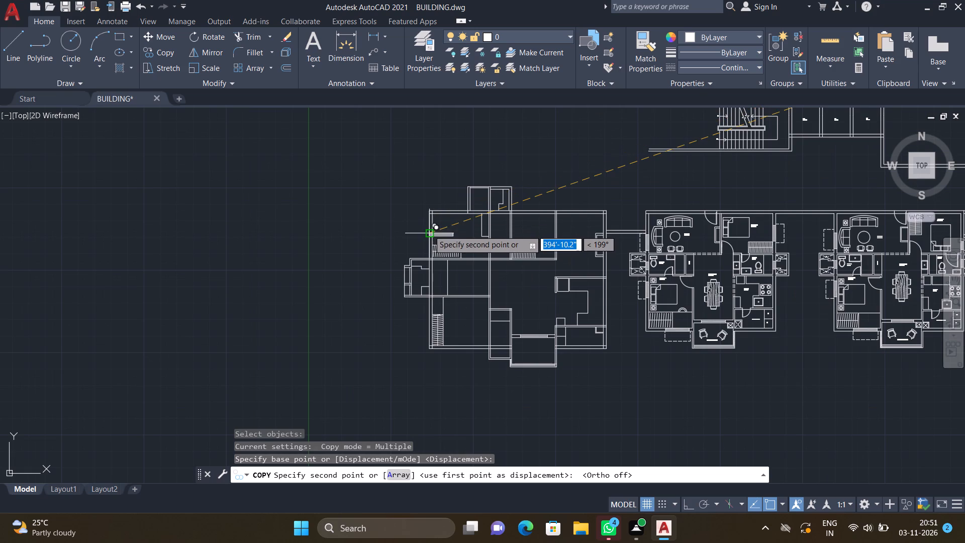
scroll(459, 223, "up", 3)
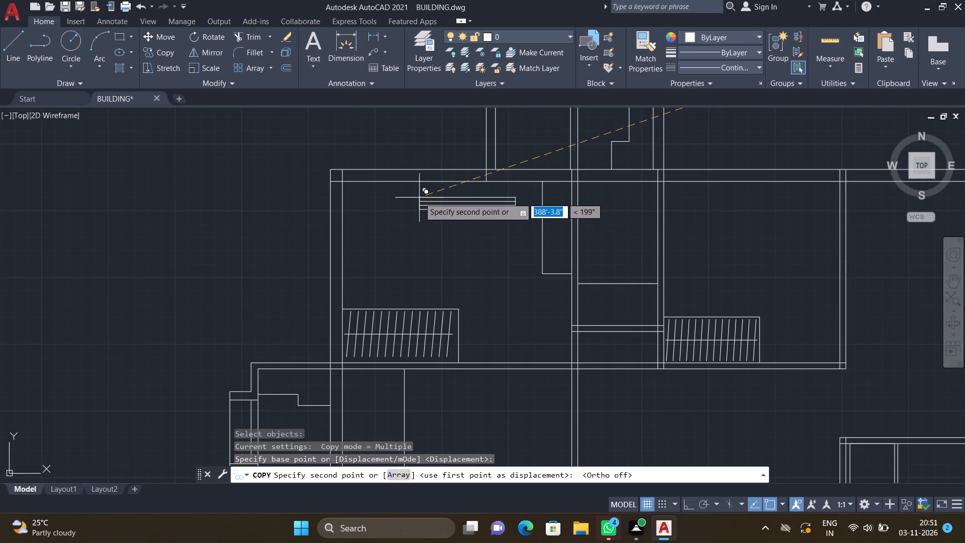
scroll(392, 177, "up", 2)
scroll(353, 161, "up", 1)
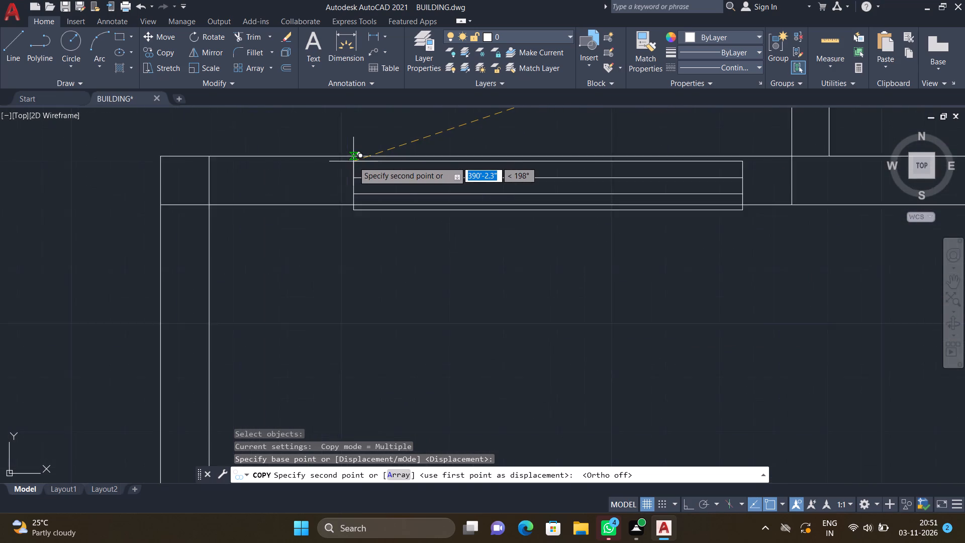
scroll(353, 161, "up", 1)
left_click(349, 152)
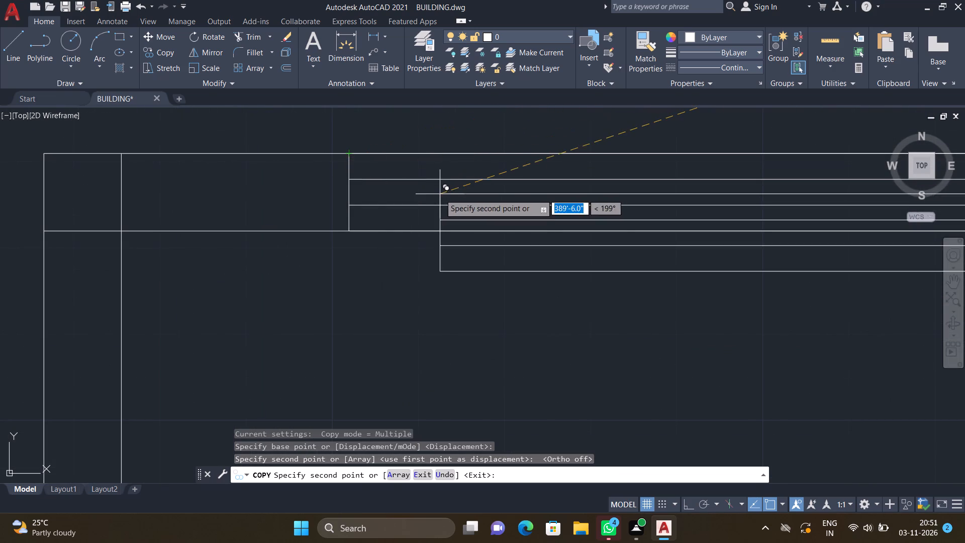
Place another copy of the horizontal window symbol in the north-central room's north wall, flush with the outer face.
scroll(441, 196, "down", 4)
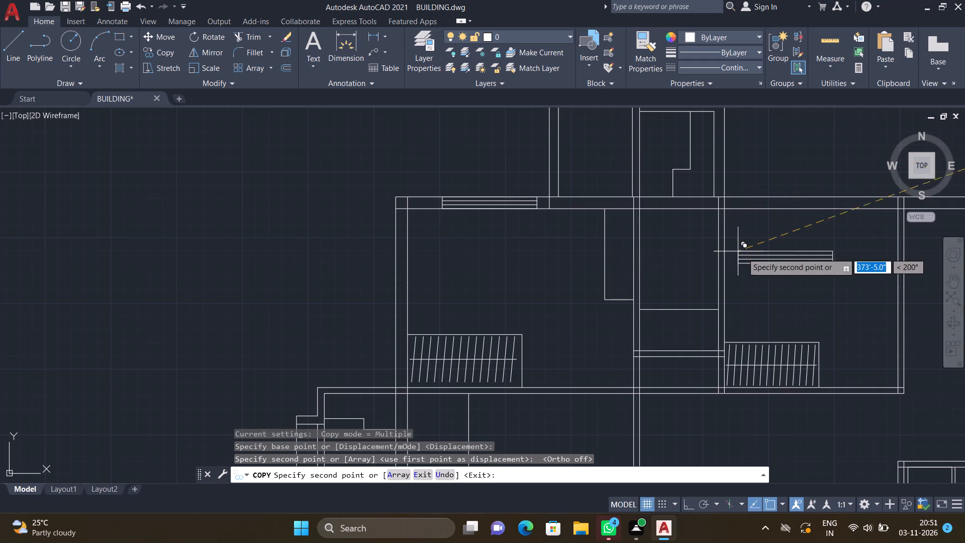
scroll(755, 229, "down", 3)
scroll(638, 232, "down", 1)
scroll(763, 227, "up", 1)
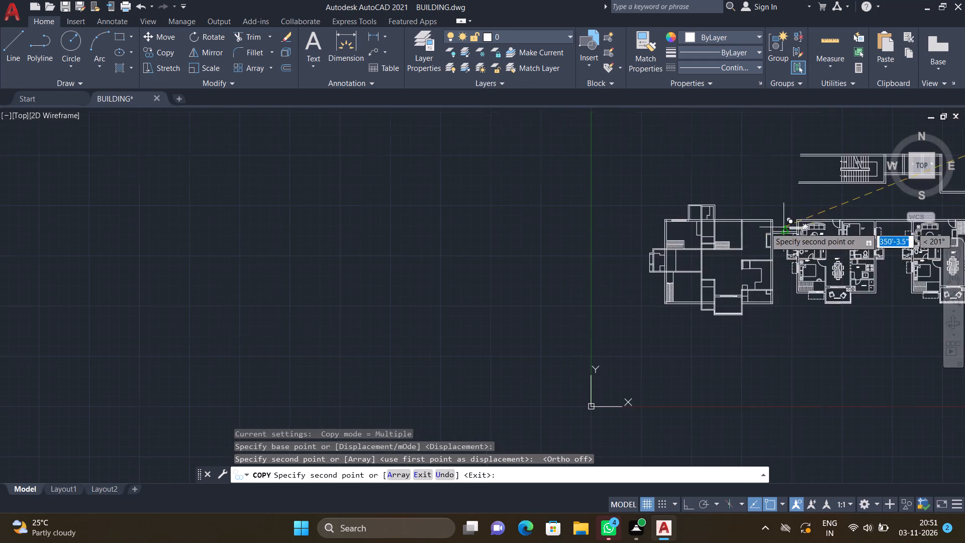
scroll(757, 227, "up", 2)
scroll(612, 207, "up", 2)
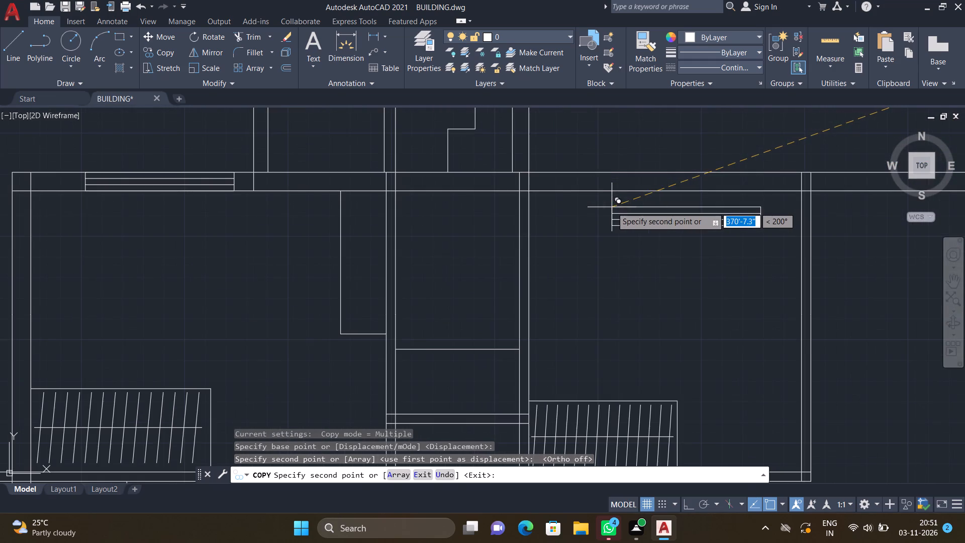
scroll(615, 176, "up", 2)
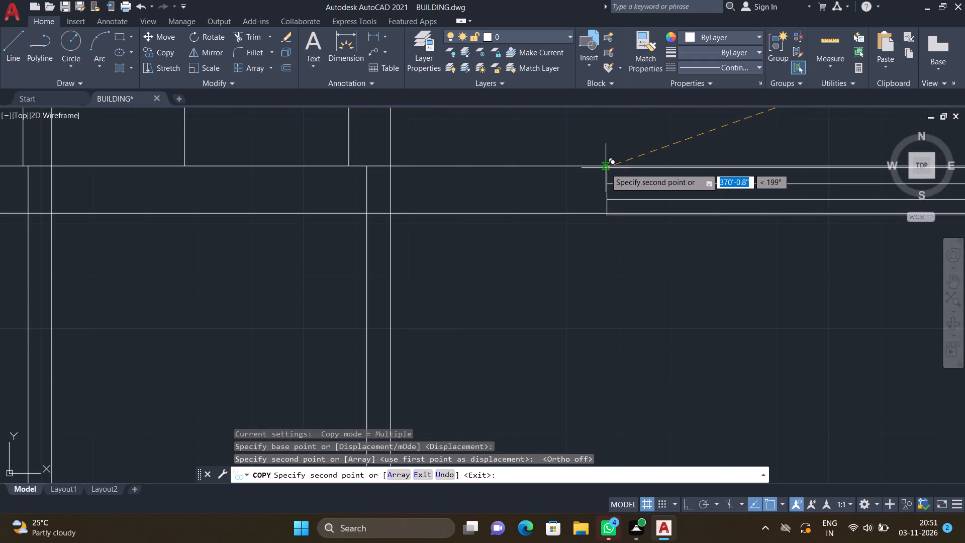
left_click(603, 166)
Place a further copy of the horizontal window in the northeast room's north wall, flush with the outer face, and finish copying.
scroll(631, 193, "down", 4)
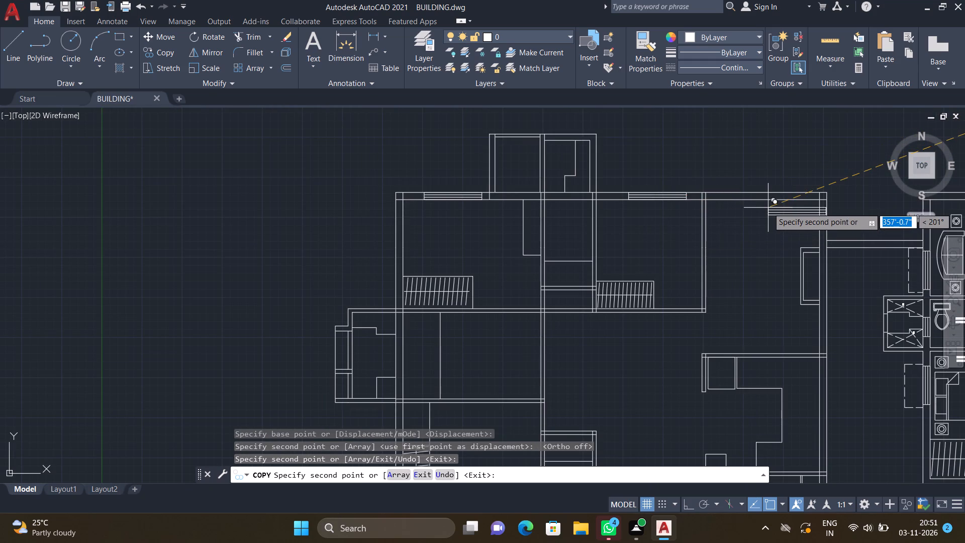
scroll(767, 201, "up", 2)
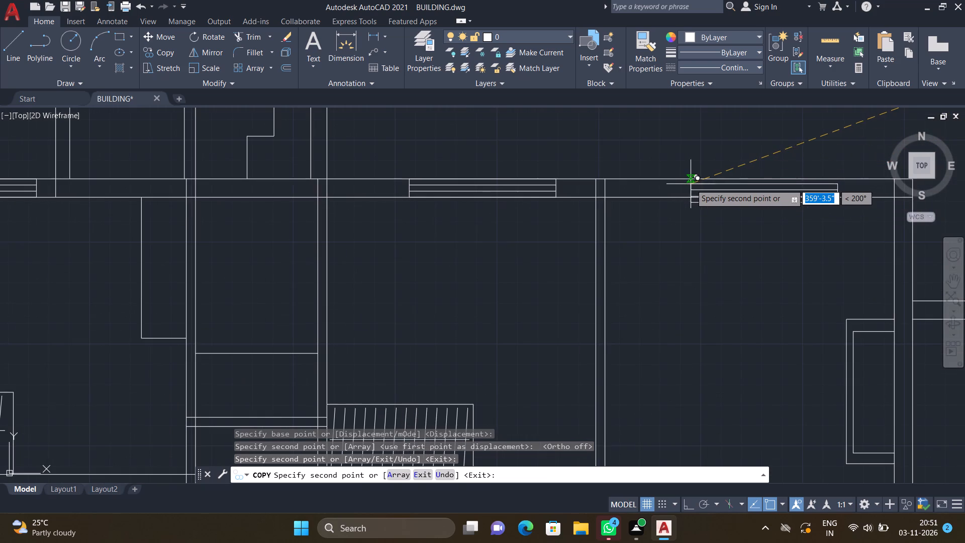
scroll(691, 184, "up", 3)
left_click(693, 164)
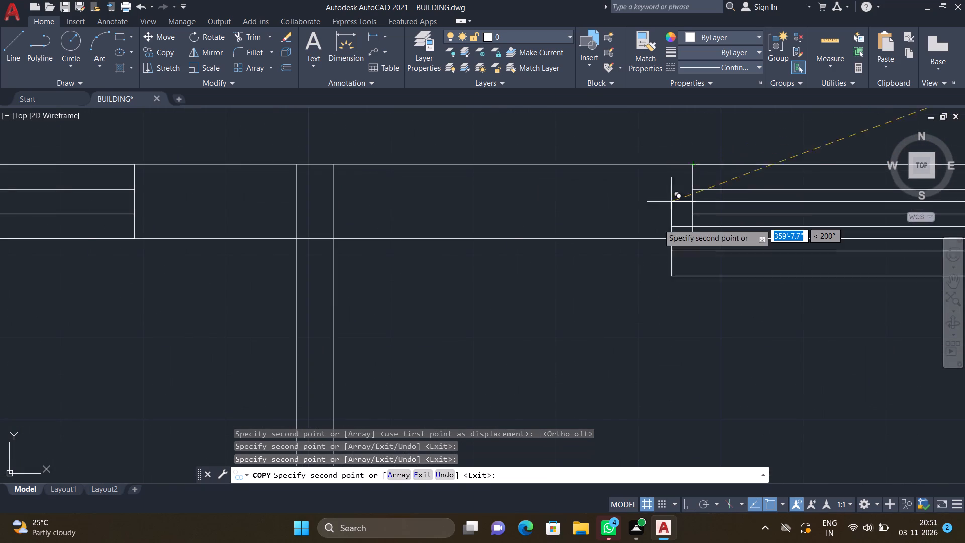
scroll(654, 228, "down", 5)
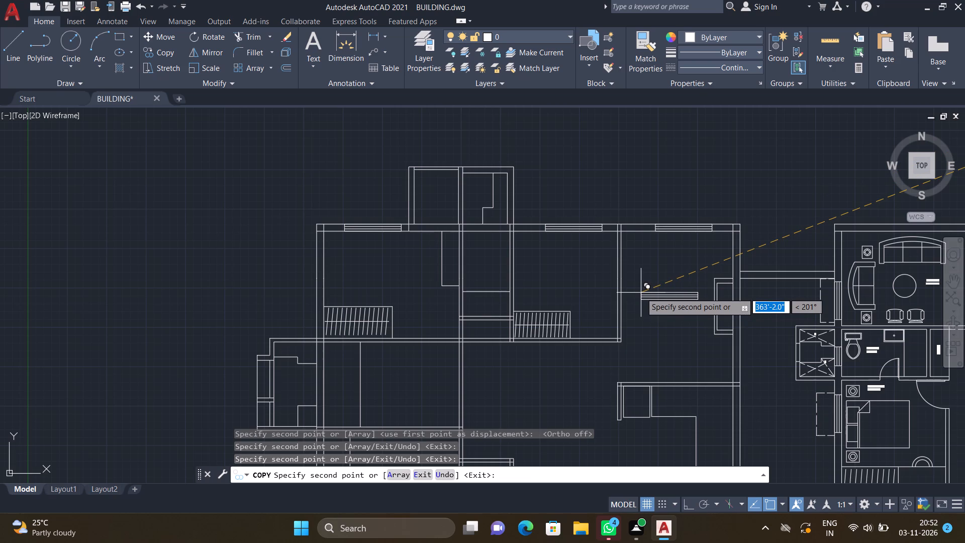
key("Return")
Copy the longer vertical window from the loose symbols by its northwest corner into the southwest room's west wall, north of the wardrobe, flush outside.
scroll(639, 285, "down", 3)
scroll(600, 306, "down", 4)
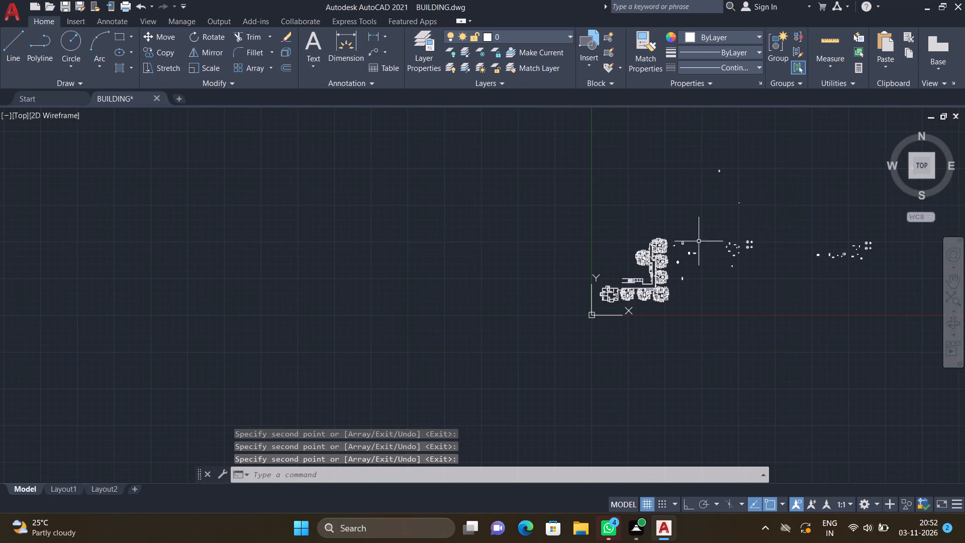
scroll(727, 224, "up", 3)
scroll(757, 319, "up", 3)
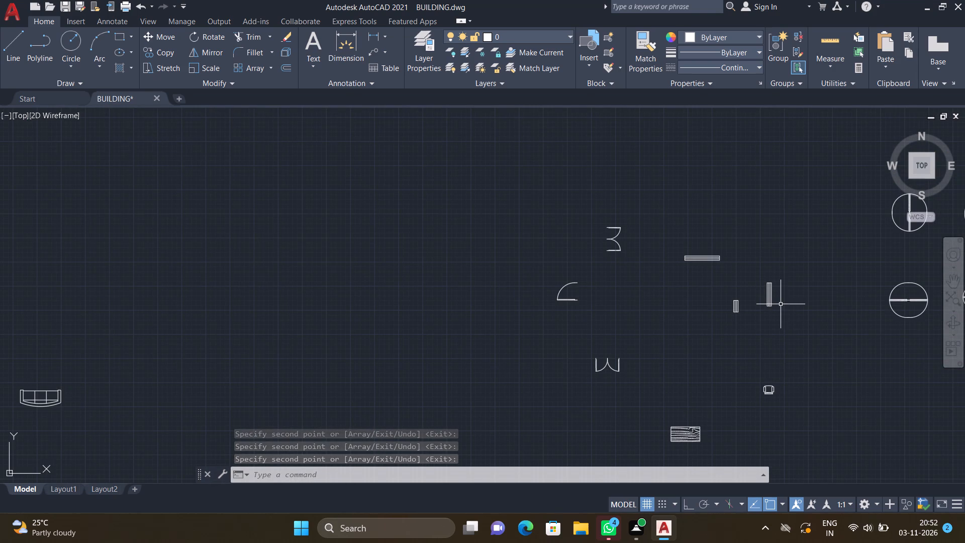
type("CO")
key("Return")
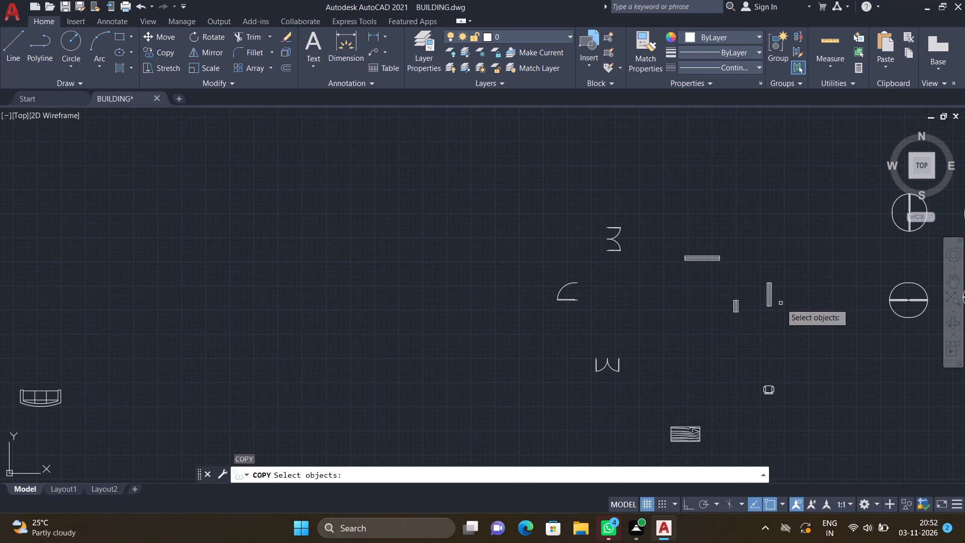
scroll(773, 316, "up", 1)
left_click(776, 312)
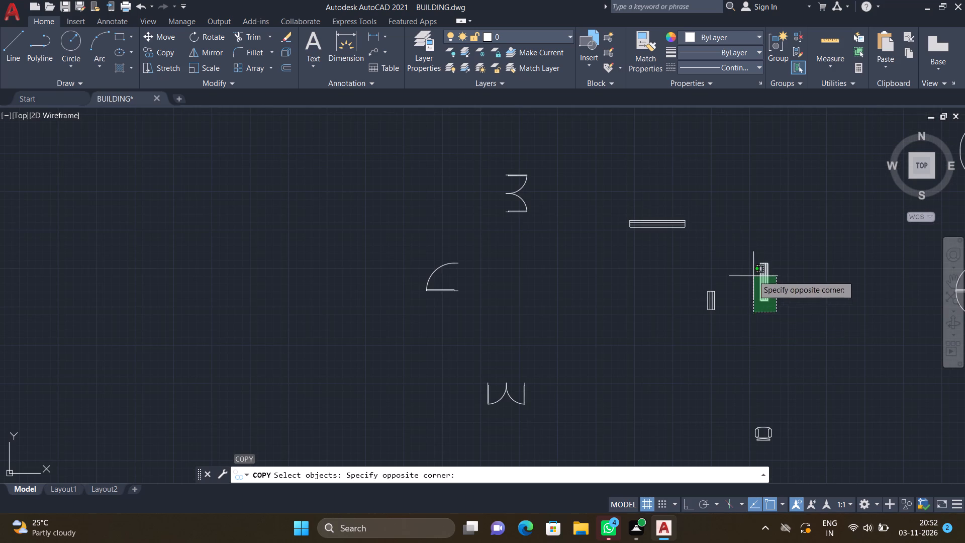
left_click(748, 233)
key("Return")
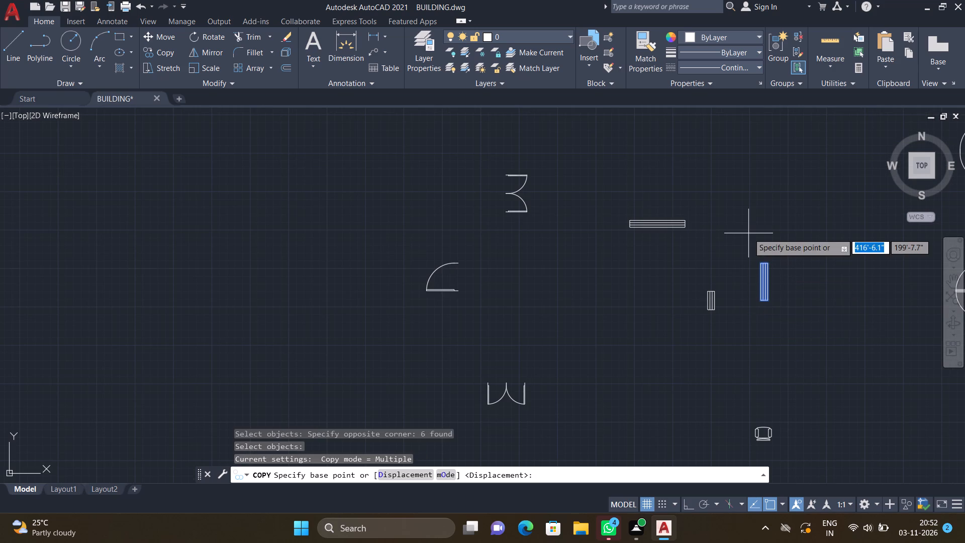
scroll(753, 256, "up", 3)
left_click(772, 279)
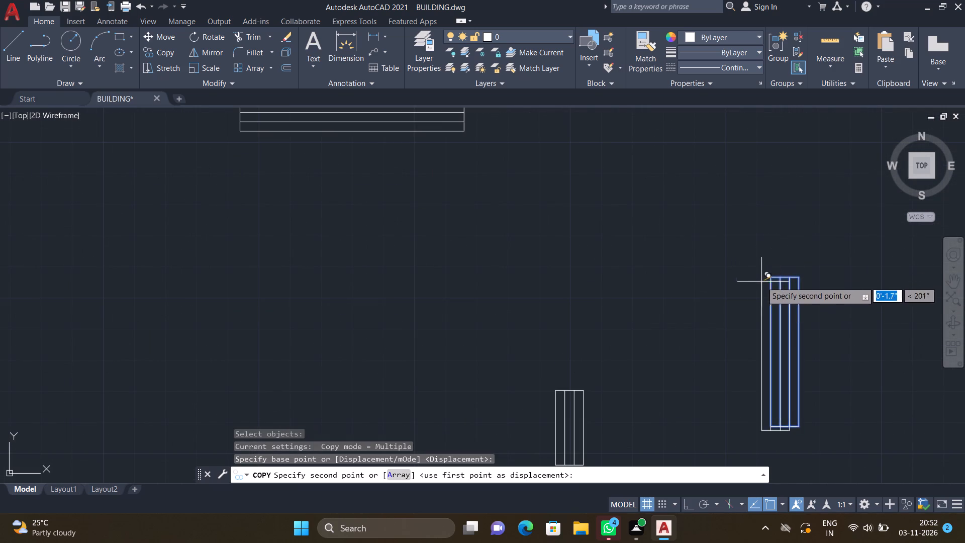
scroll(713, 308, "down", 5)
scroll(618, 323, "down", 6)
scroll(509, 383, "up", 1)
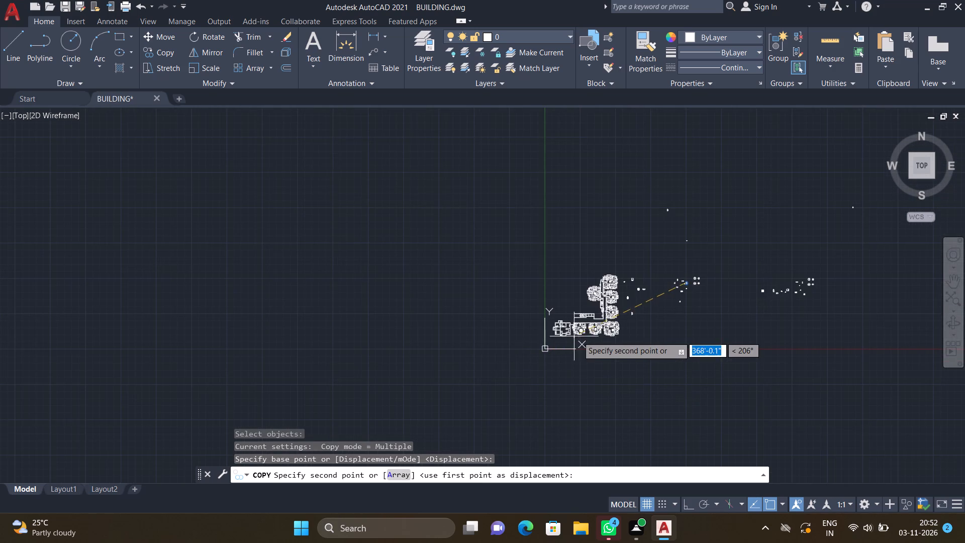
scroll(581, 340, "up", 3)
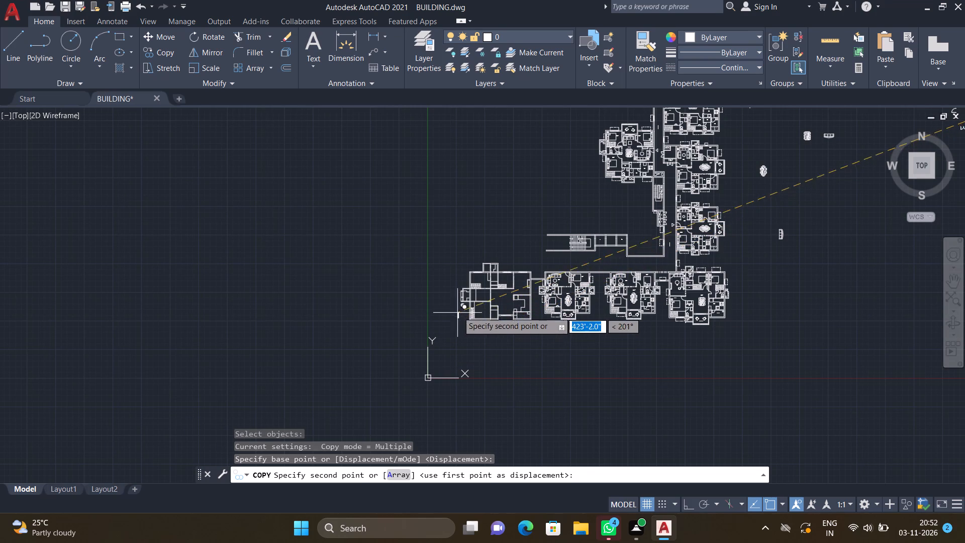
scroll(455, 299, "up", 3)
scroll(494, 323, "up", 5)
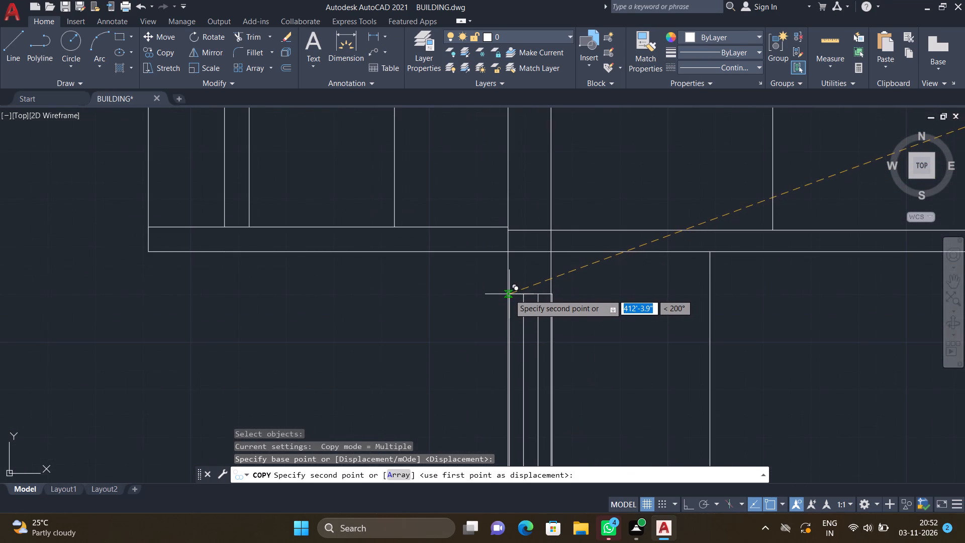
scroll(513, 296, "up", 2)
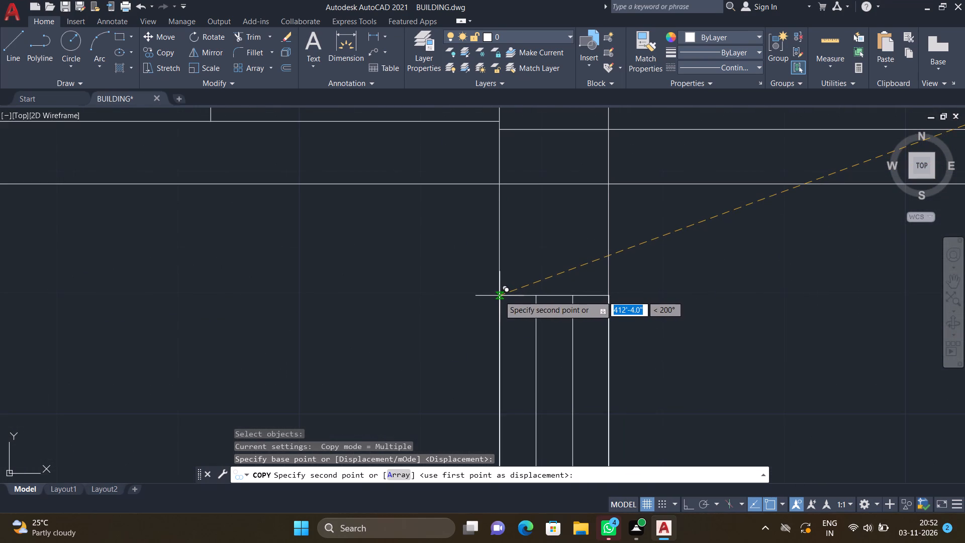
left_click(499, 296)
Place another vertical window copy in the northwest room's west wall just north of the wardrobe, flush with the outer face.
scroll(581, 219, "down", 2)
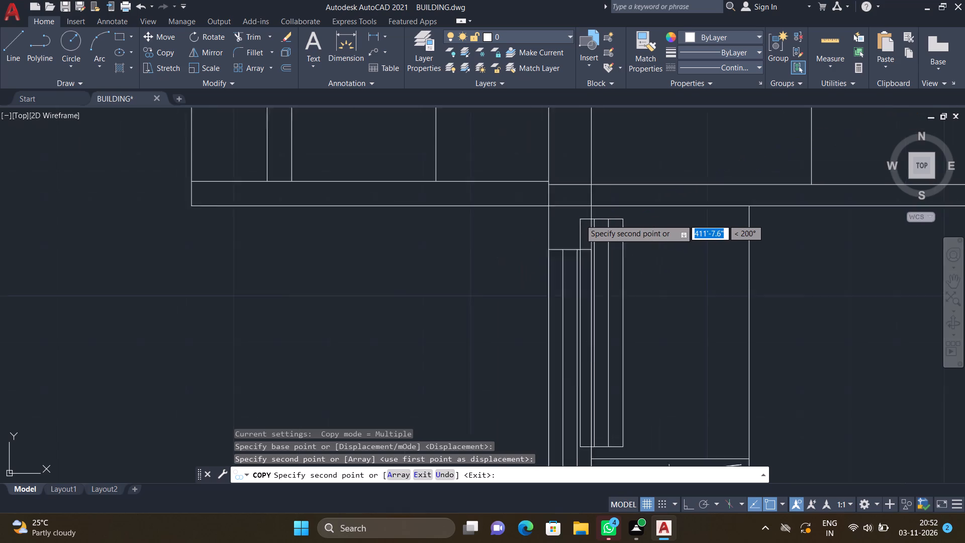
scroll(580, 219, "down", 4)
scroll(574, 162, "down", 4)
scroll(580, 139, "up", 2)
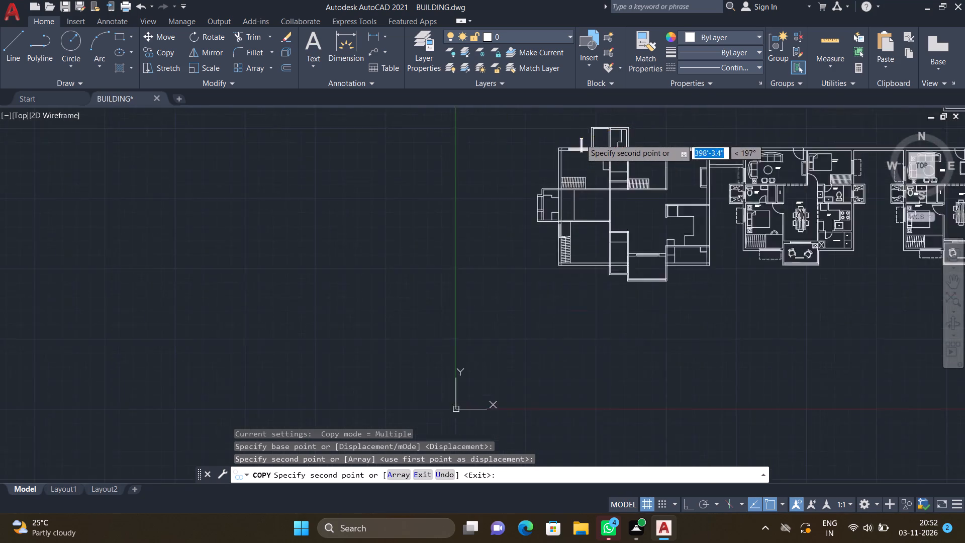
scroll(580, 139, "up", 1)
scroll(545, 177, "up", 3)
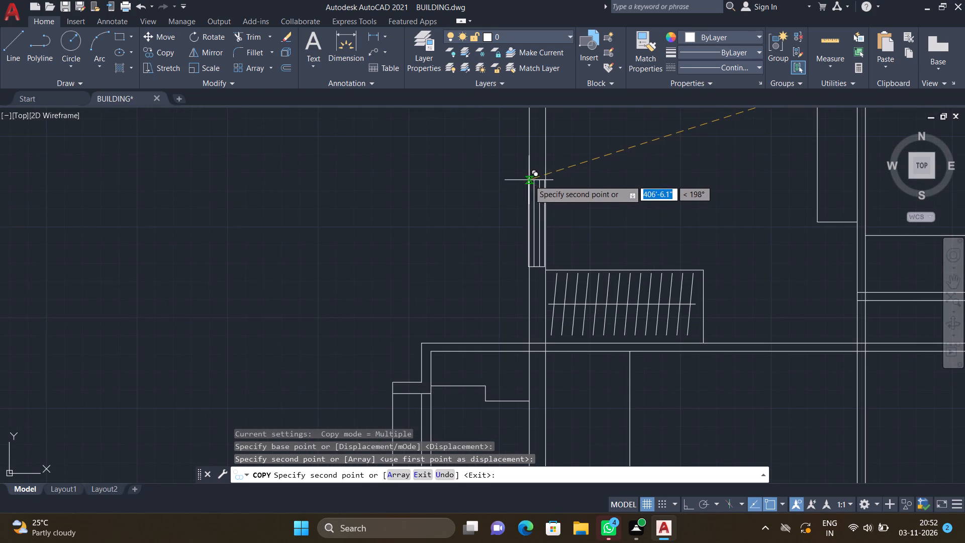
scroll(529, 179, "up", 4)
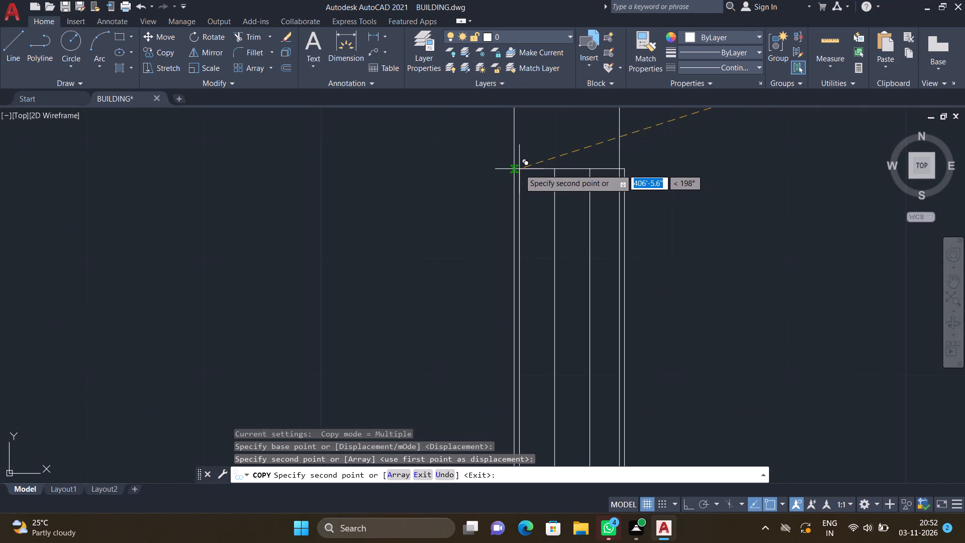
left_click(515, 165)
Place a vertical window copy in the wall between the west projecting bay and the middle west room, flush with the wall's west face.
scroll(534, 206, "down", 5)
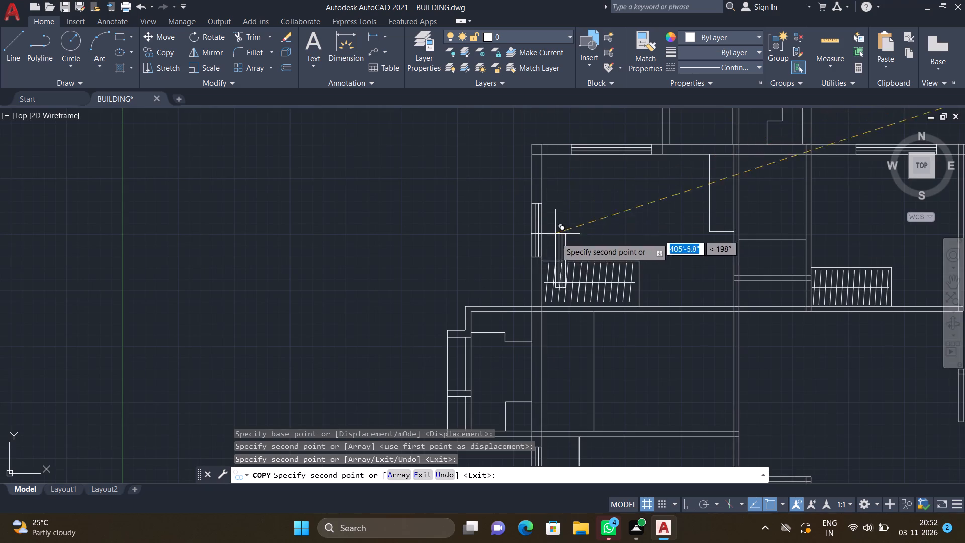
scroll(556, 288, "down", 3)
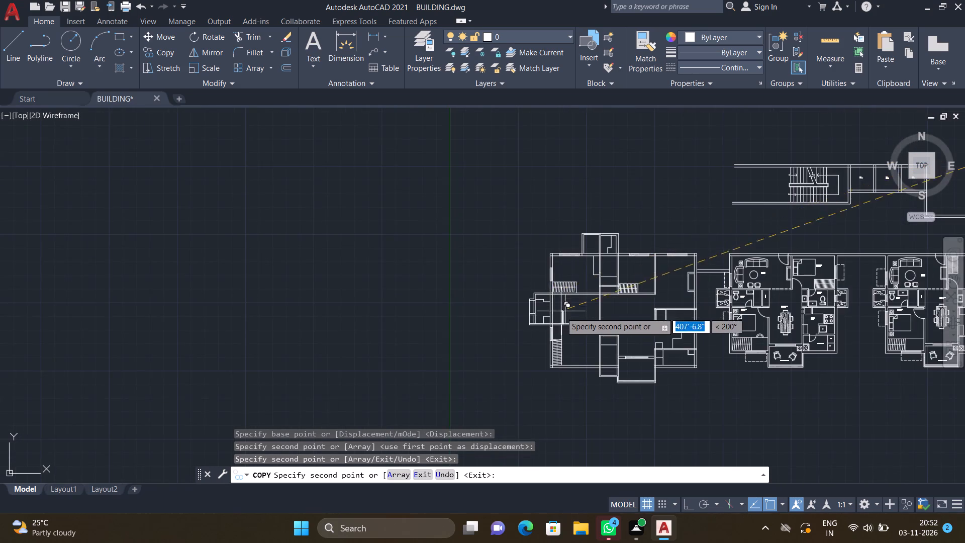
scroll(557, 315, "up", 3)
scroll(529, 280, "up", 2)
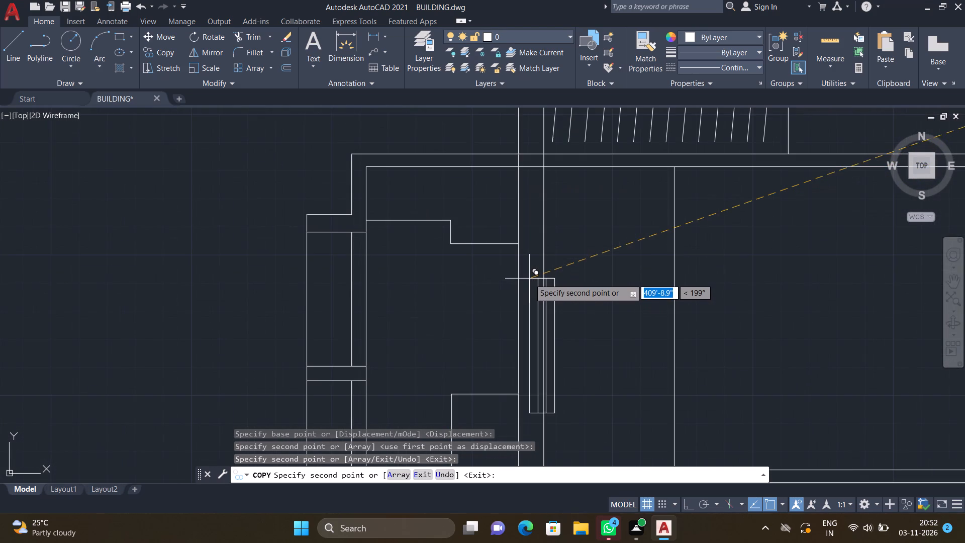
scroll(525, 277, "up", 2)
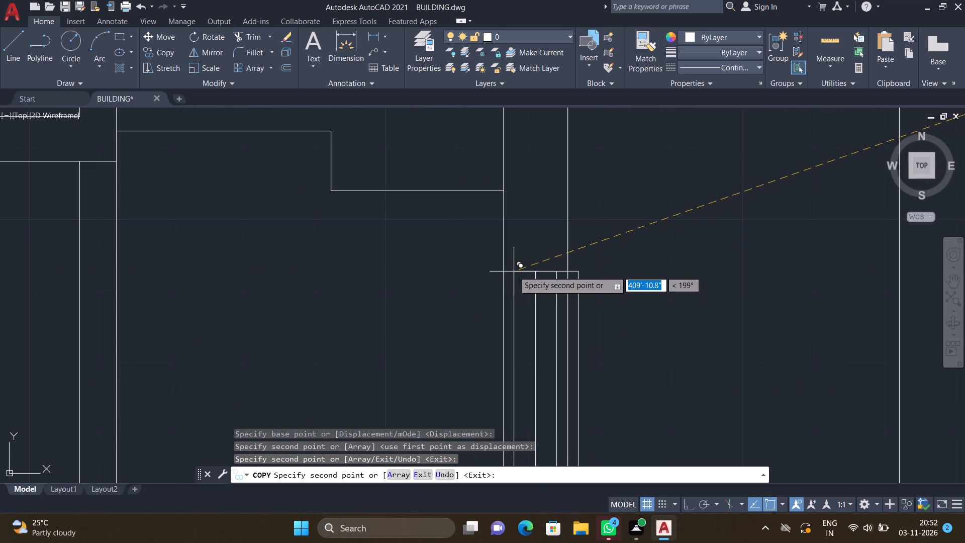
scroll(514, 270, "up", 2)
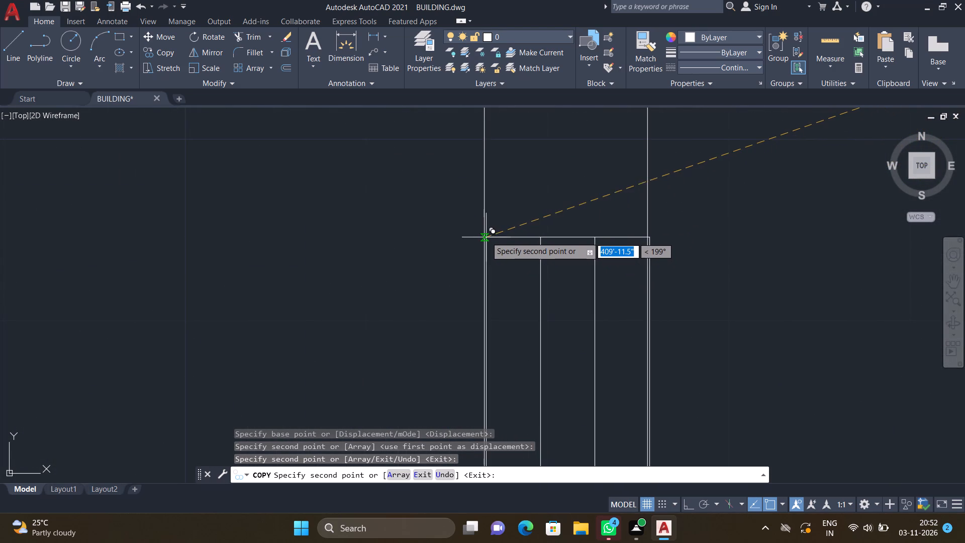
left_click(484, 233)
Place a vertical window copy in the plan's east wall, just south of the rectangular double outline, flush with the wall's inner face.
scroll(549, 257, "down", 4)
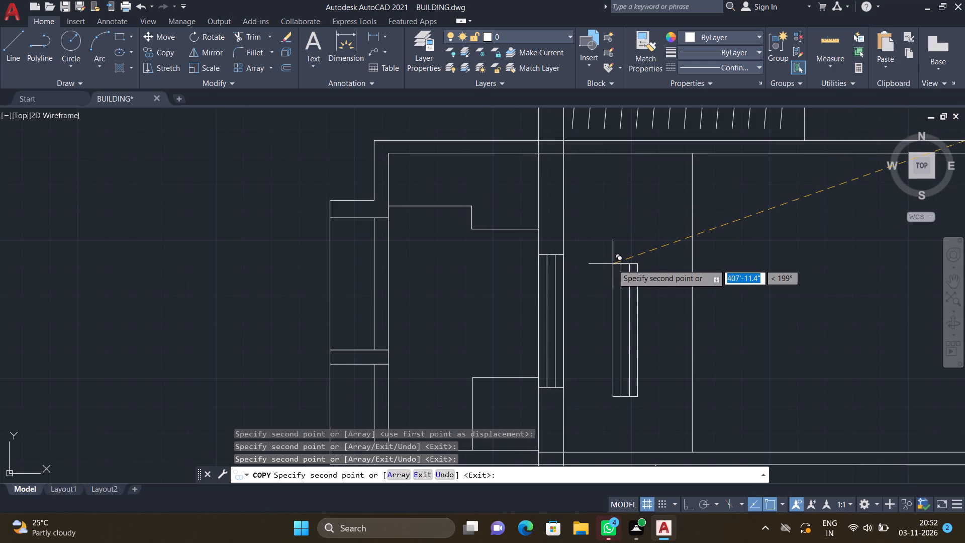
scroll(610, 268, "down", 3)
scroll(566, 275, "down", 2)
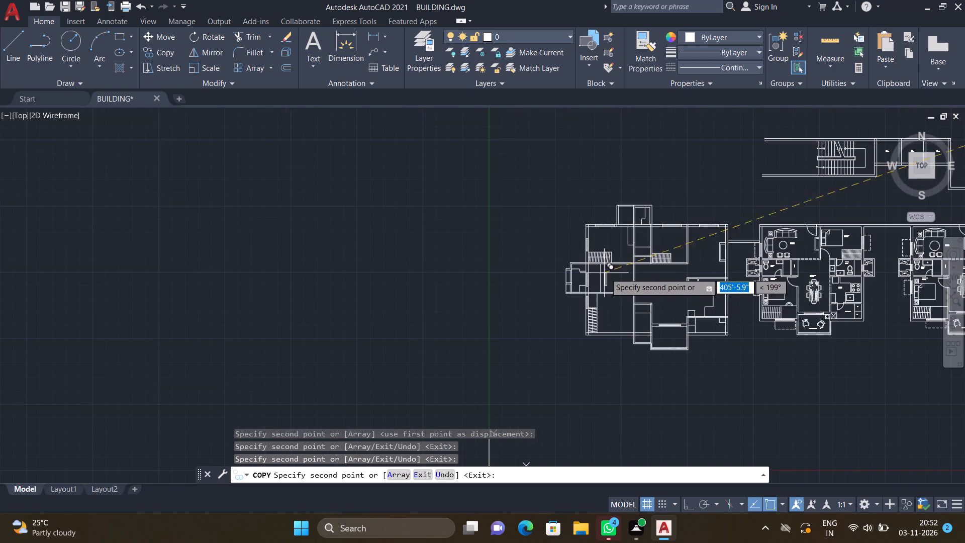
scroll(655, 276, "up", 2)
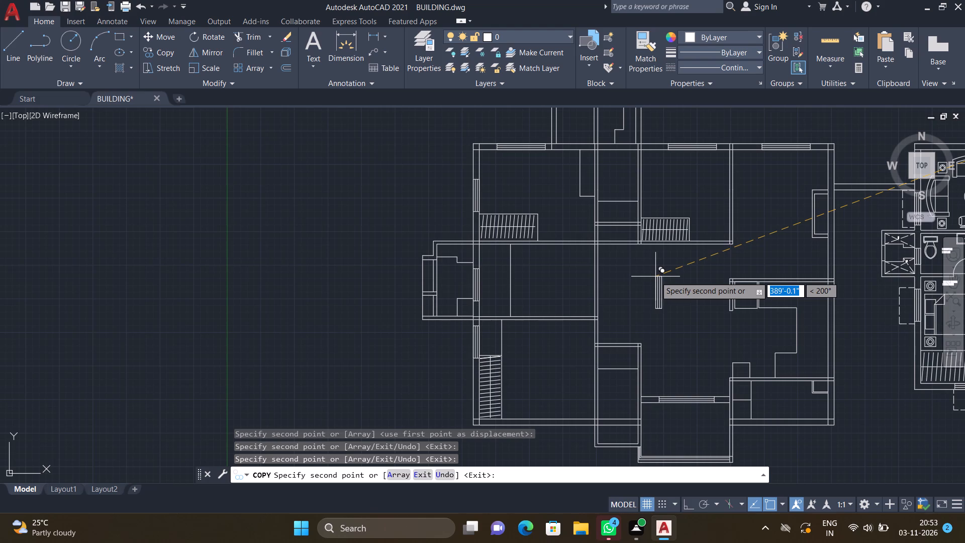
scroll(660, 281, "down", 1)
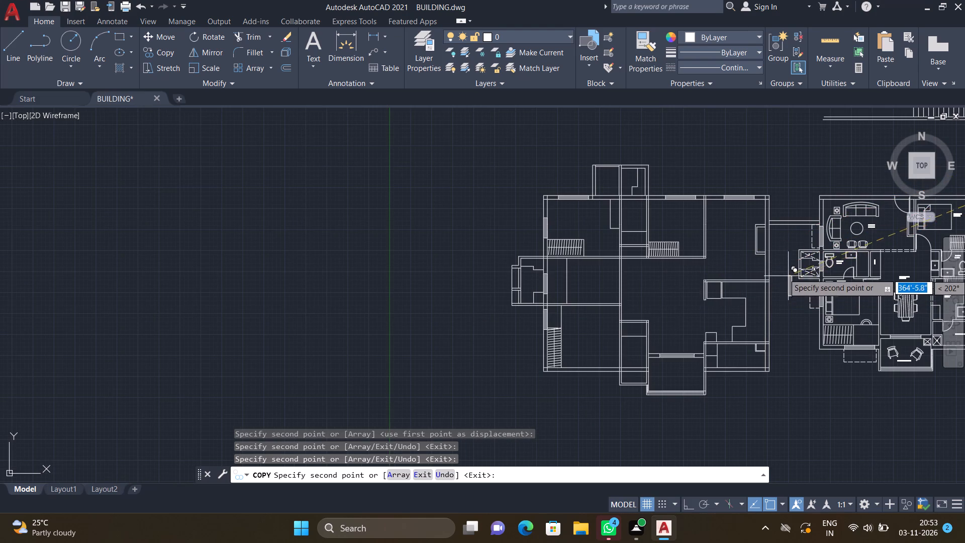
scroll(784, 259, "up", 3)
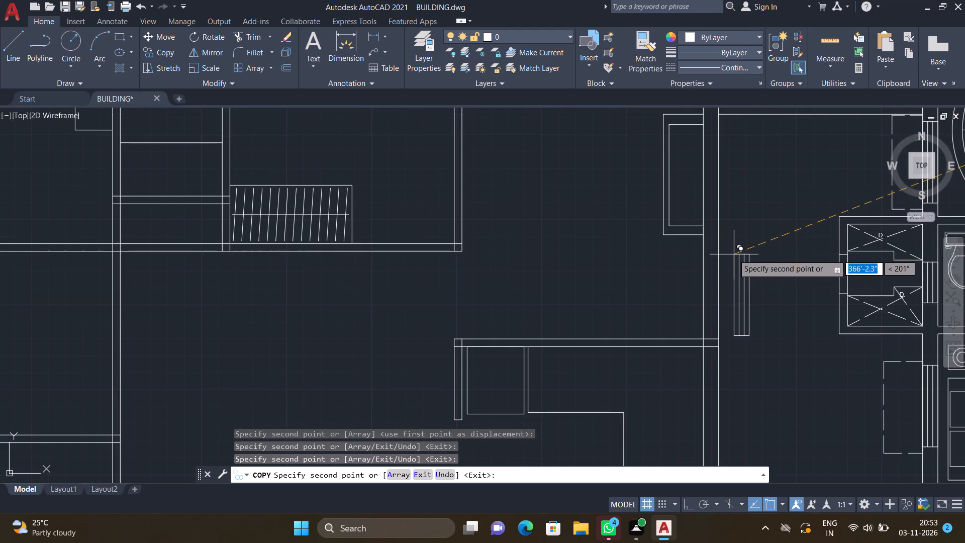
scroll(710, 249, "up", 4)
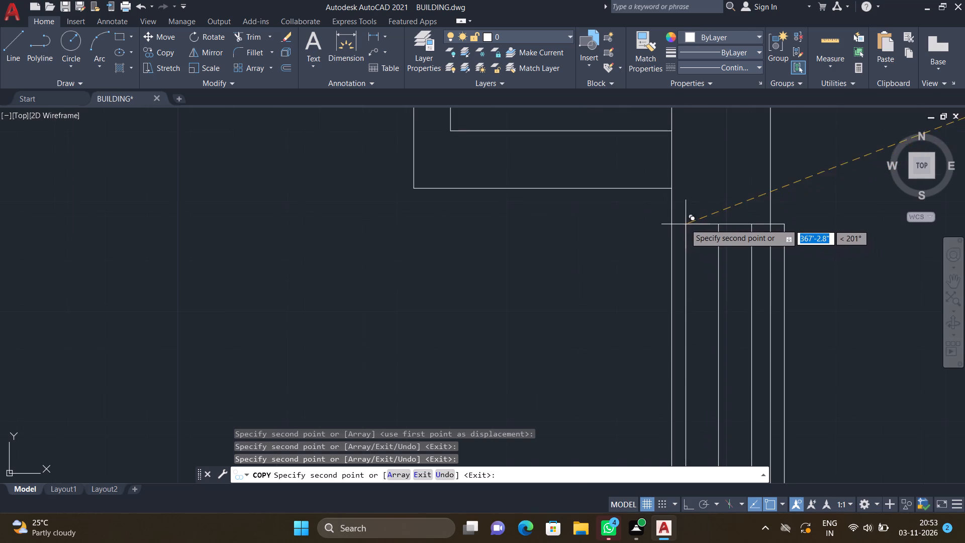
left_click(672, 217)
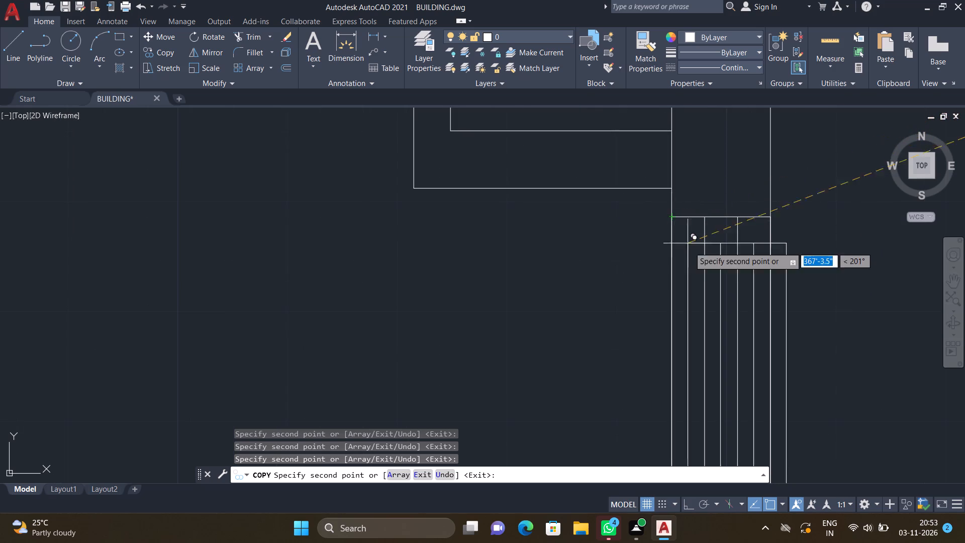
scroll(699, 258, "down", 4)
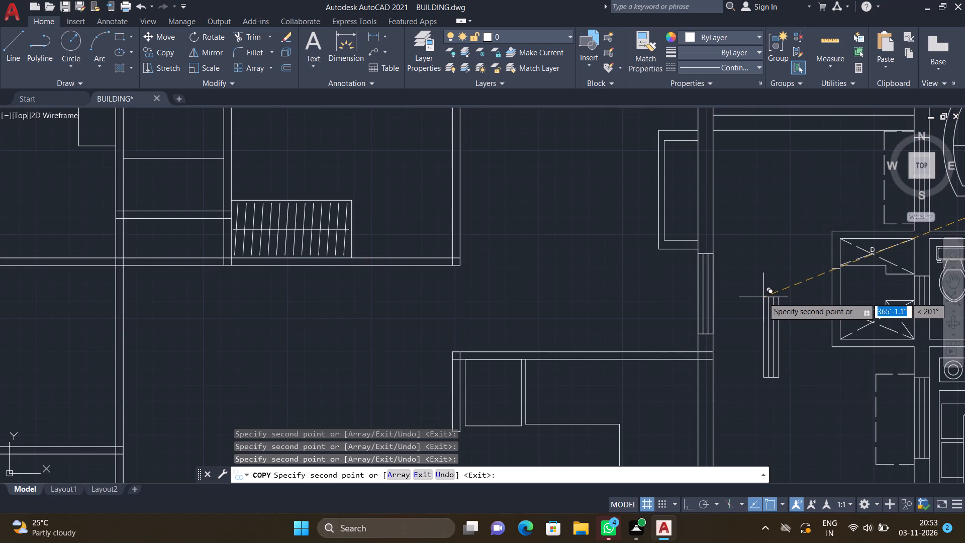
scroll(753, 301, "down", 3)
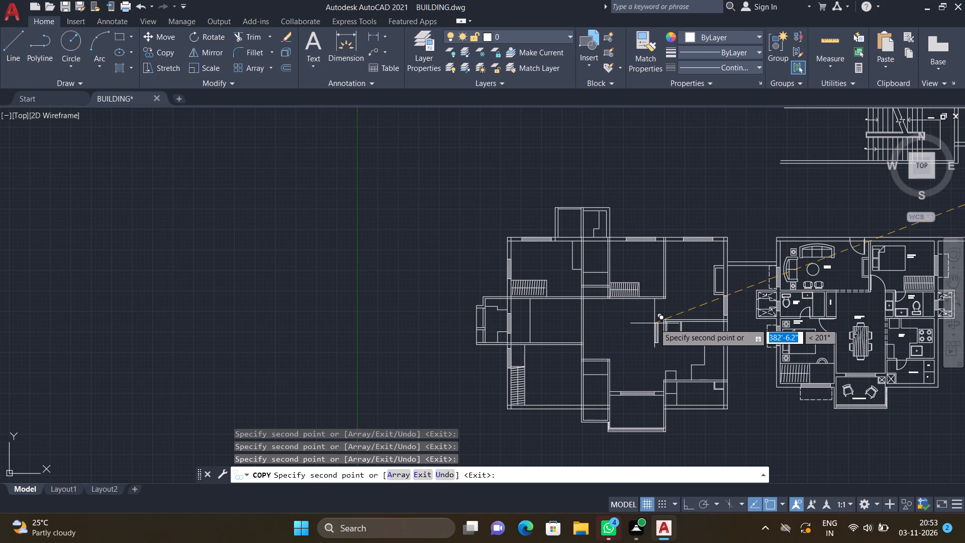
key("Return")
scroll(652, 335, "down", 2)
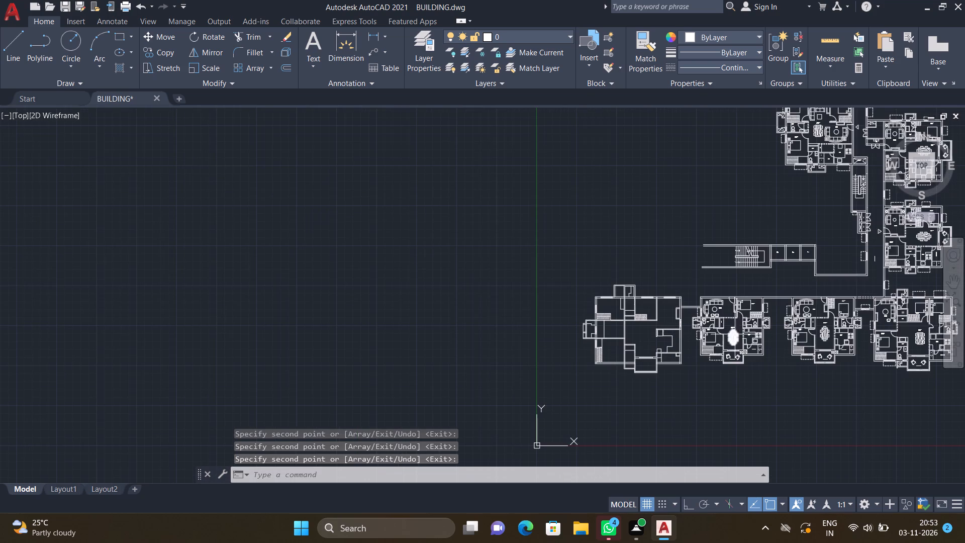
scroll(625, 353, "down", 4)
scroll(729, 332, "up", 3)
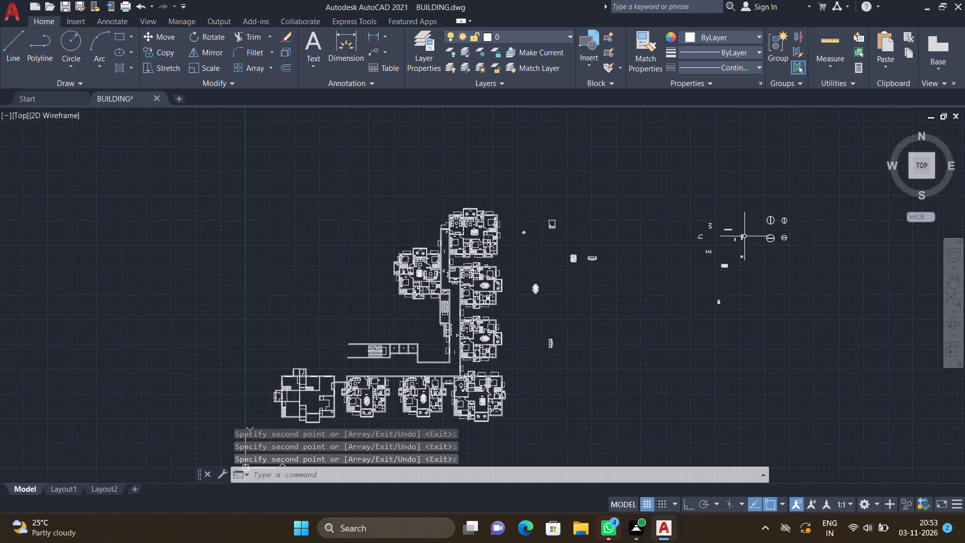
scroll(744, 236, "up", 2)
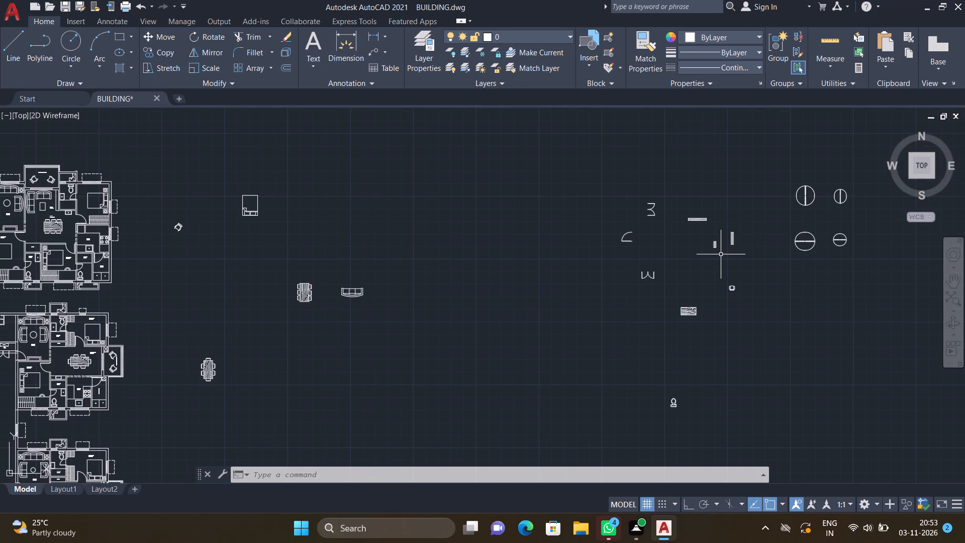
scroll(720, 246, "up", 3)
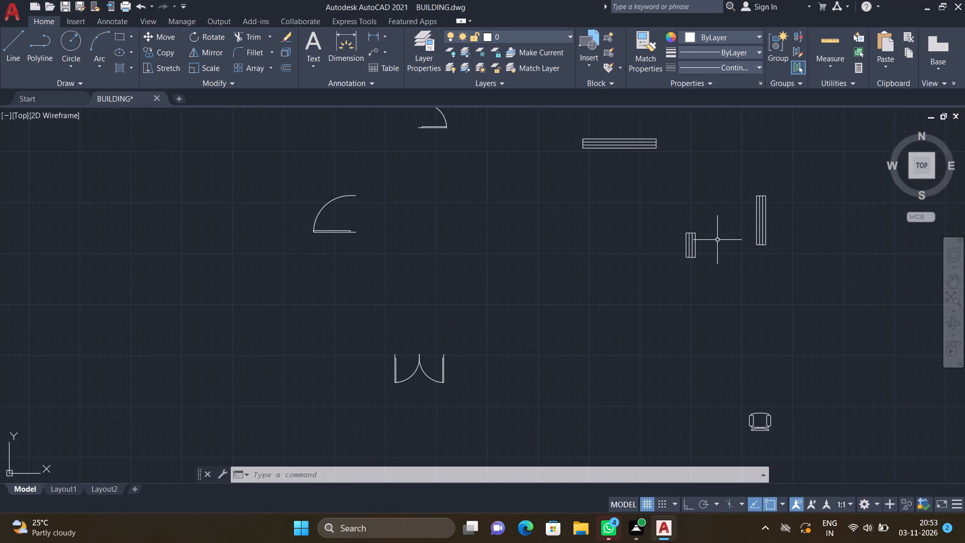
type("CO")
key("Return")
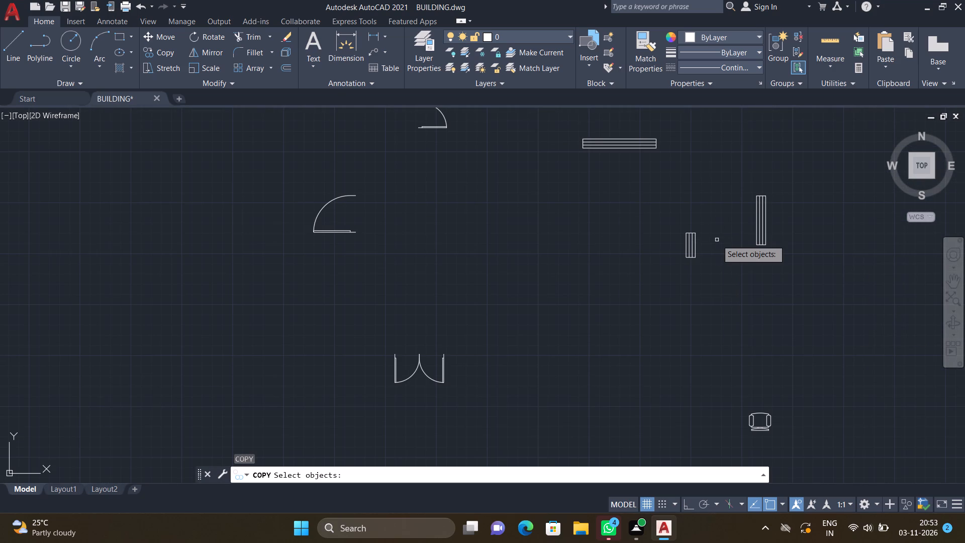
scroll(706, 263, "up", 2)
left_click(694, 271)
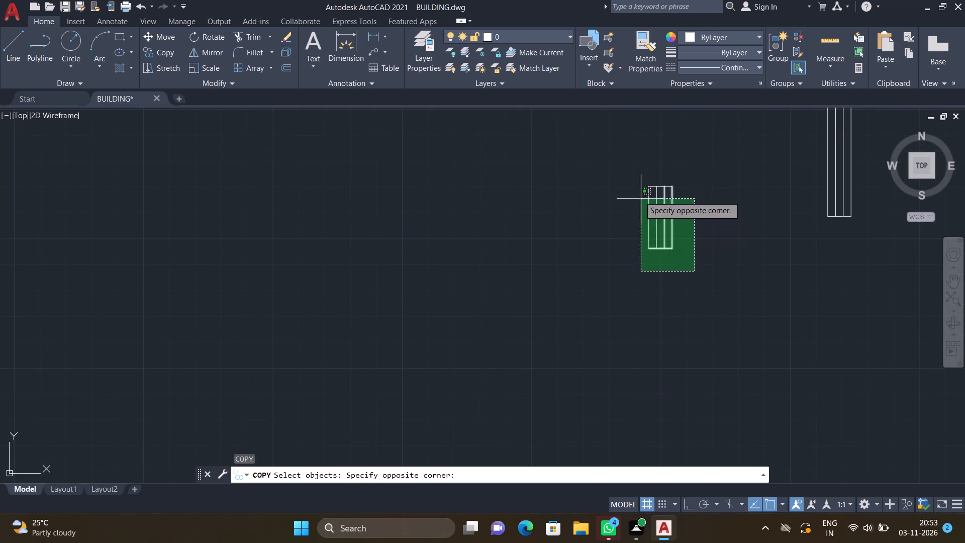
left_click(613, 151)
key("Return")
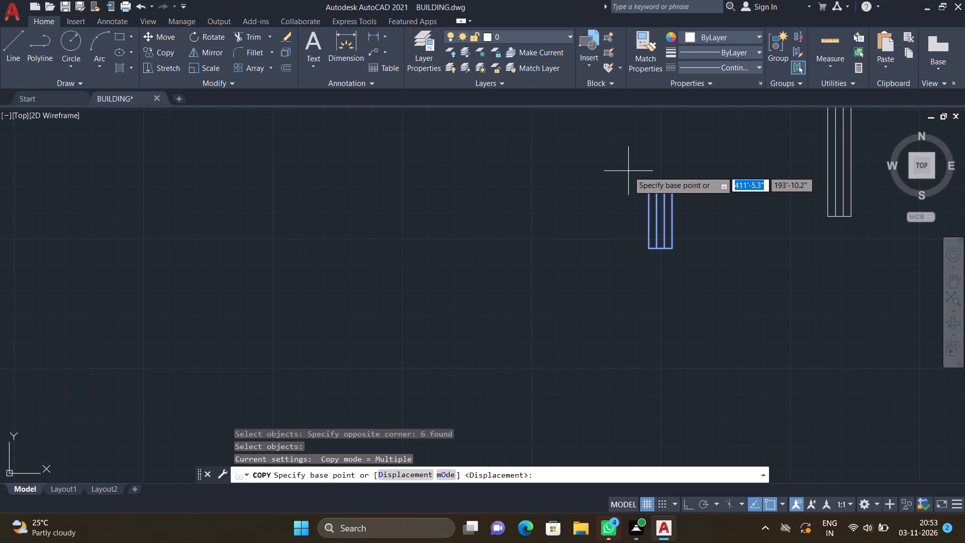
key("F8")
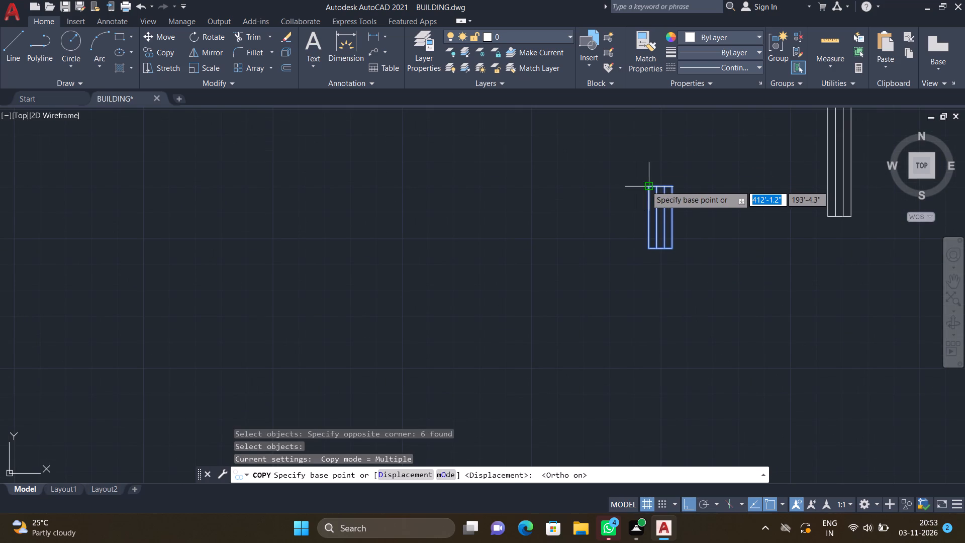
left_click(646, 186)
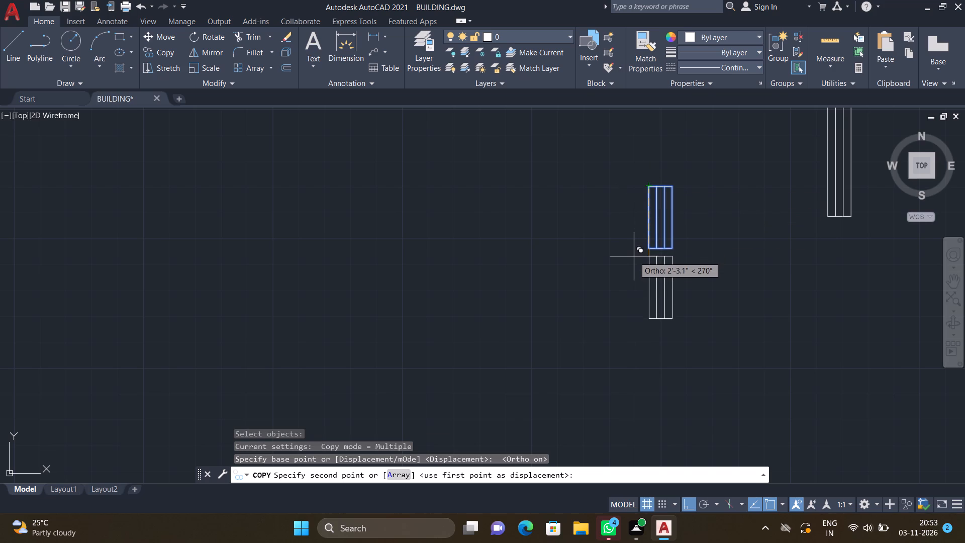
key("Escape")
Rotate the shorter vertical window among the loose symbols about its northwest corner to 270° so that it lies horizontally.
key("r")
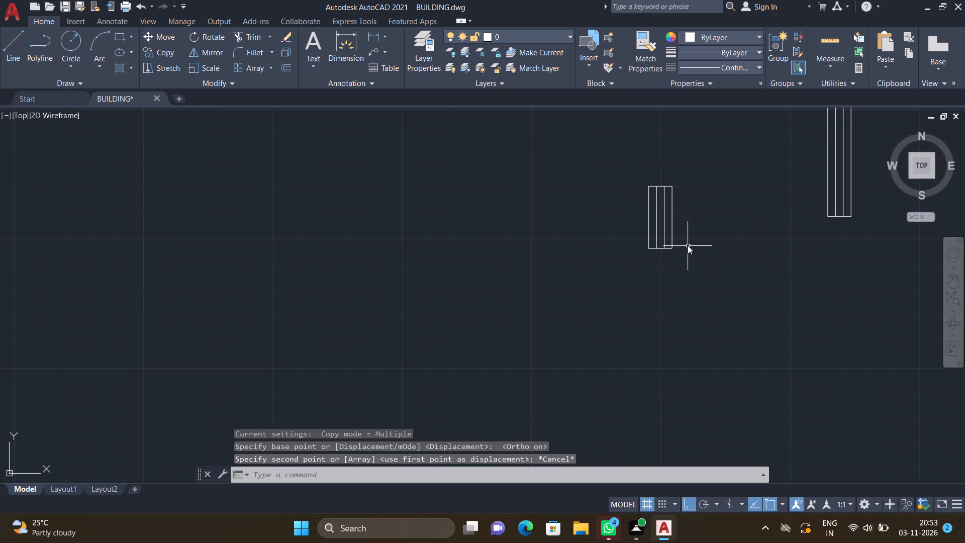
key("o")
key("Return")
left_click_drag(696, 258, 692, 267)
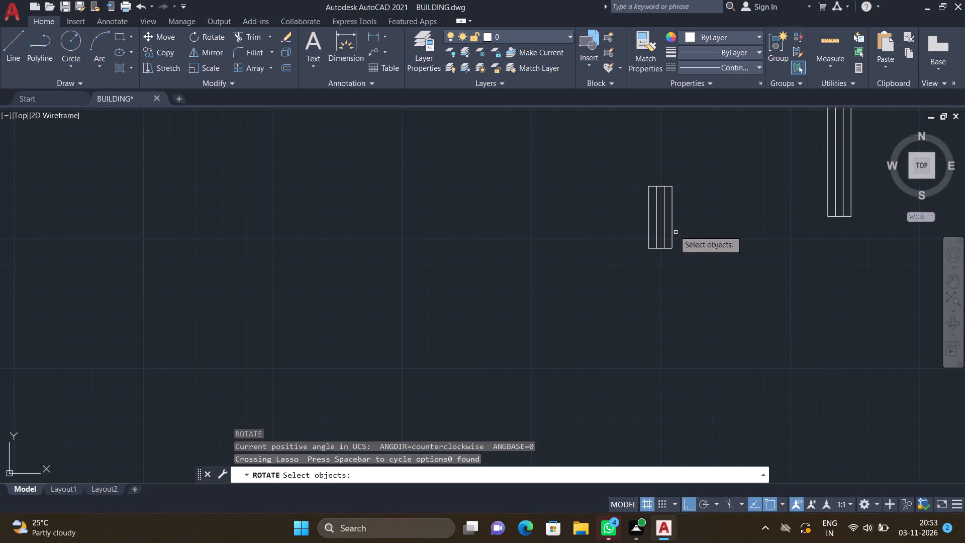
left_click(693, 265)
left_click(637, 166)
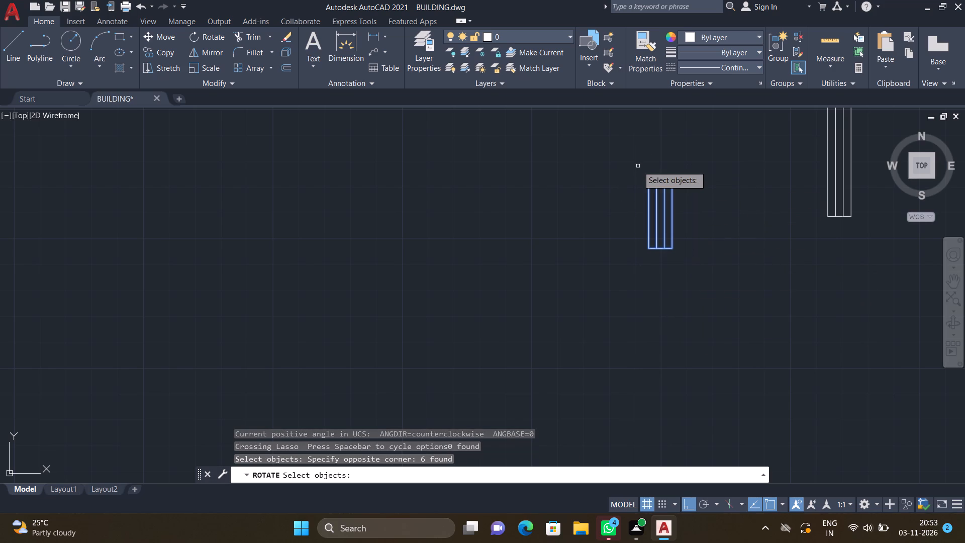
key("Return")
scroll(640, 185, "up", 1)
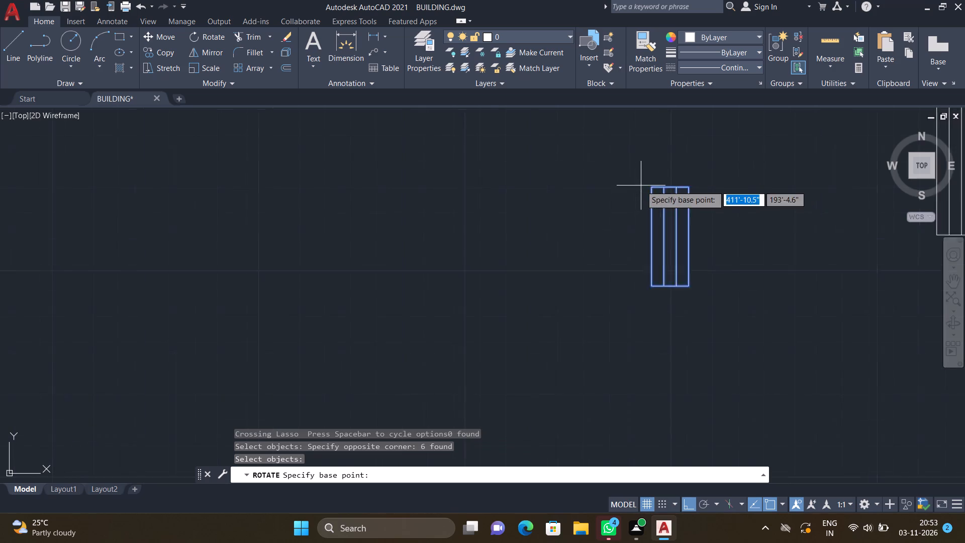
scroll(641, 186, "up", 1)
left_click(652, 187)
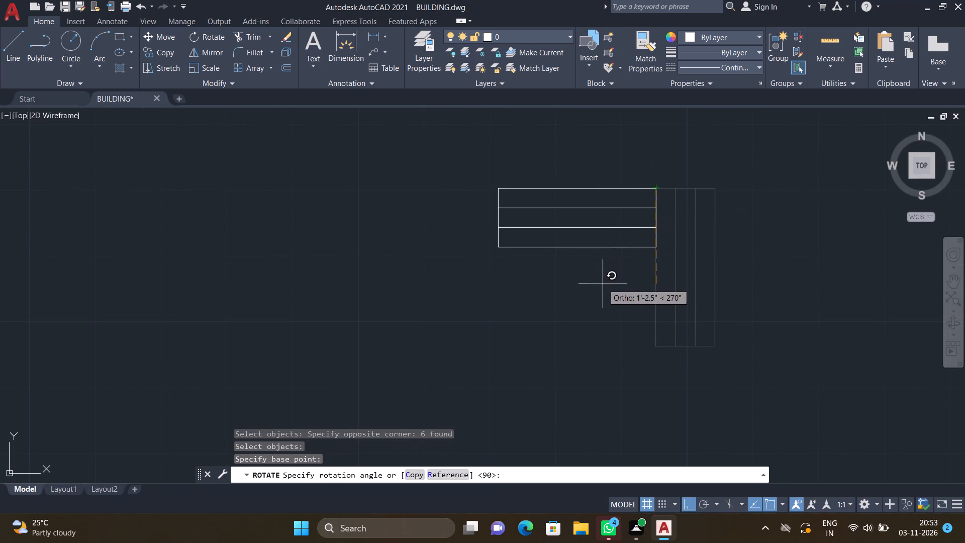
left_click(603, 285)
Copy the short horizontal window by its northwest corner into the wall below the north projecting bay, just east of its middle partition, flush with the north face.
key("c")
key("o")
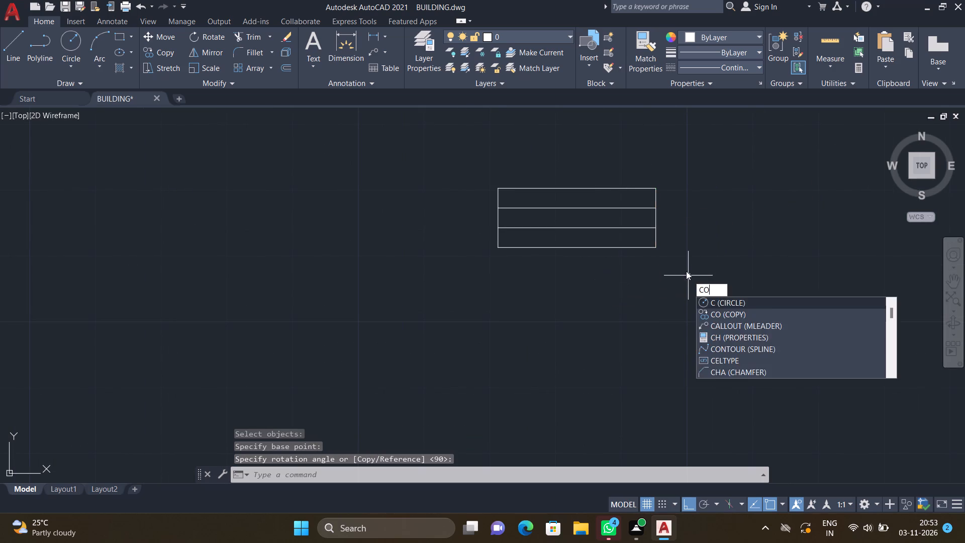
key("Return")
left_click_drag(687, 276, 674, 266)
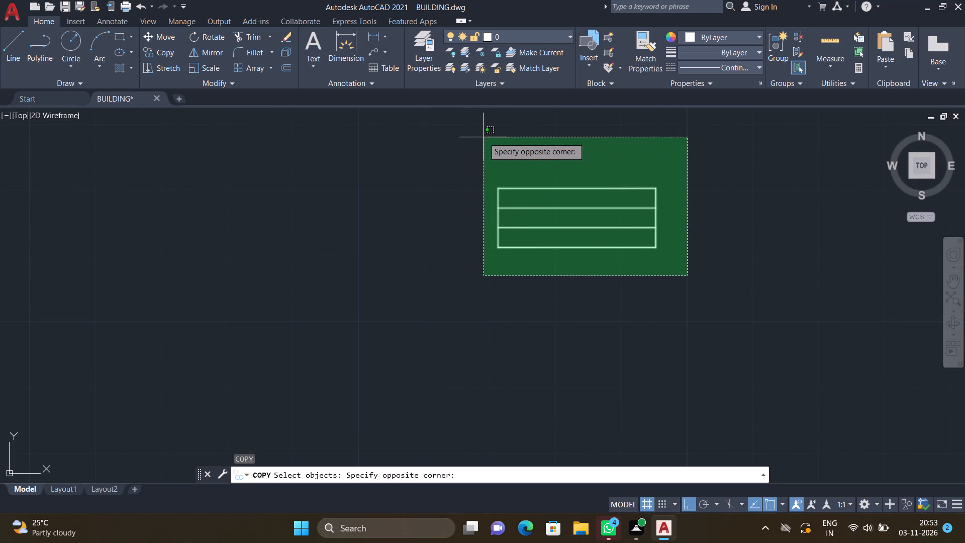
left_click(466, 133)
key("Return")
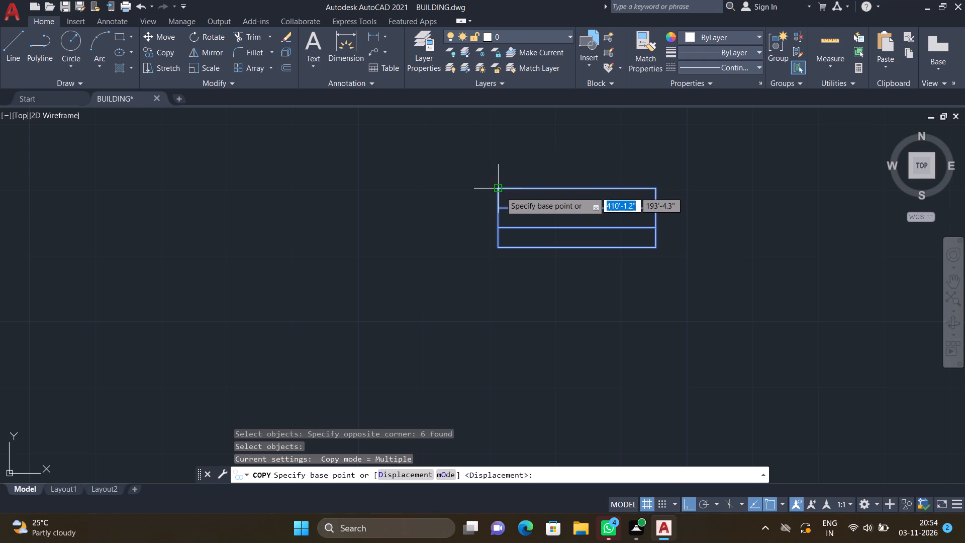
scroll(500, 192, "up", 2)
left_click(493, 186)
scroll(373, 255, "down", 4)
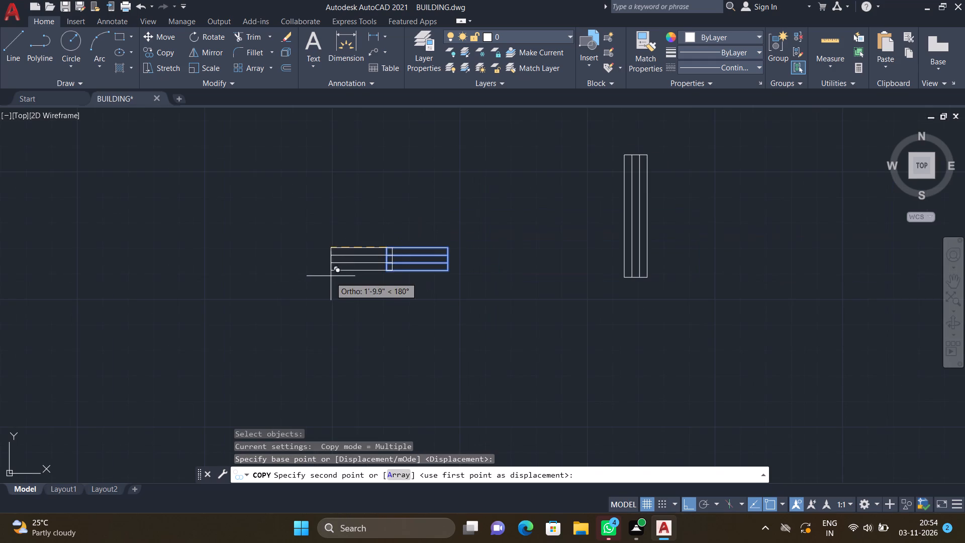
key("F8")
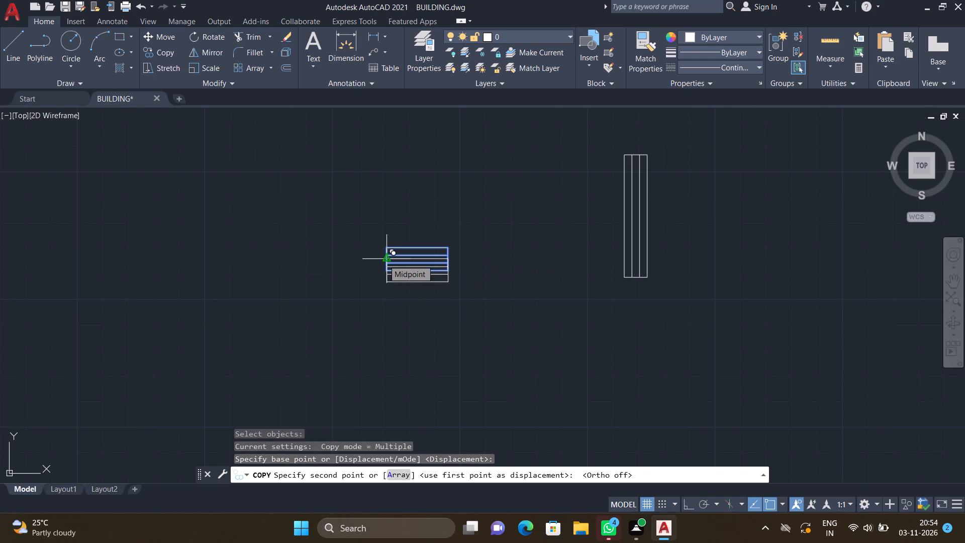
scroll(380, 233, "down", 4)
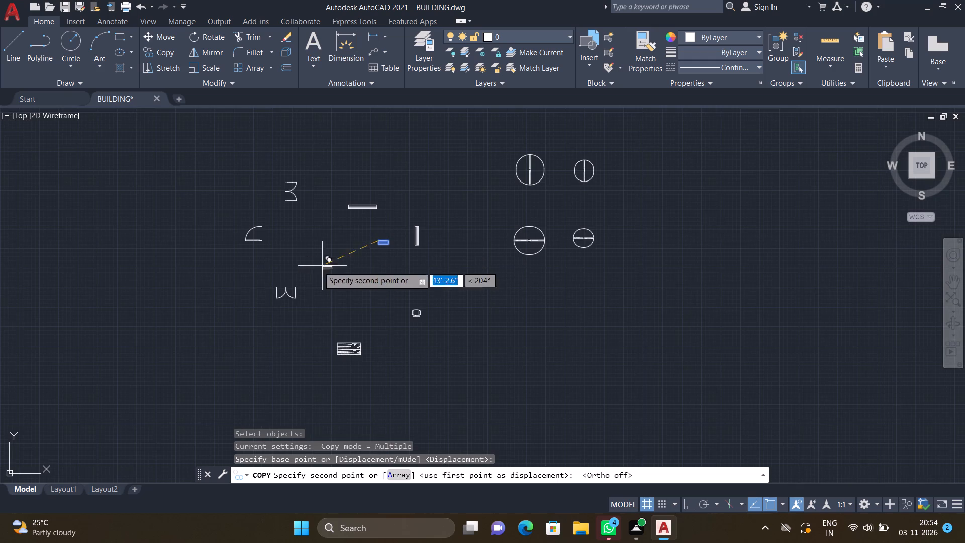
scroll(230, 287, "down", 6)
scroll(84, 343, "up", 4)
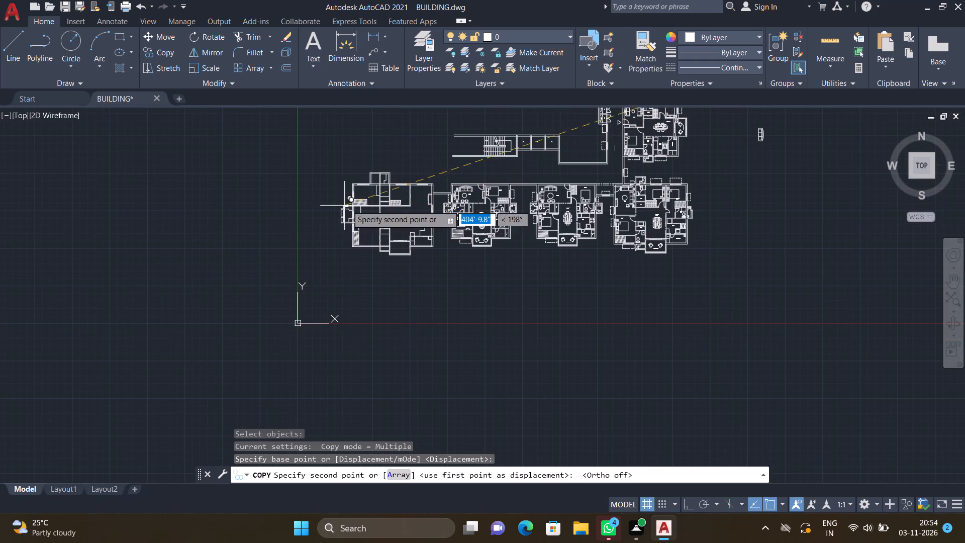
scroll(391, 193, "up", 3)
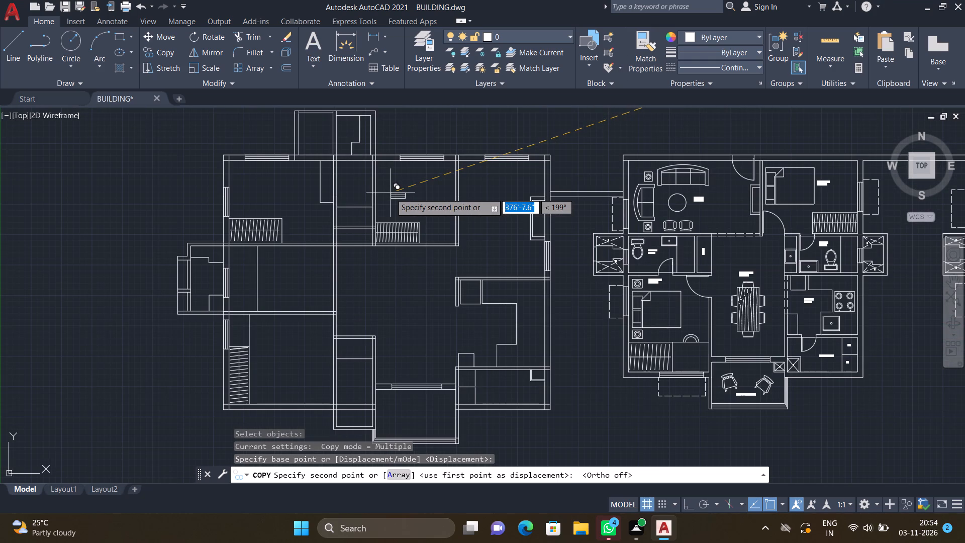
scroll(388, 200, "up", 1)
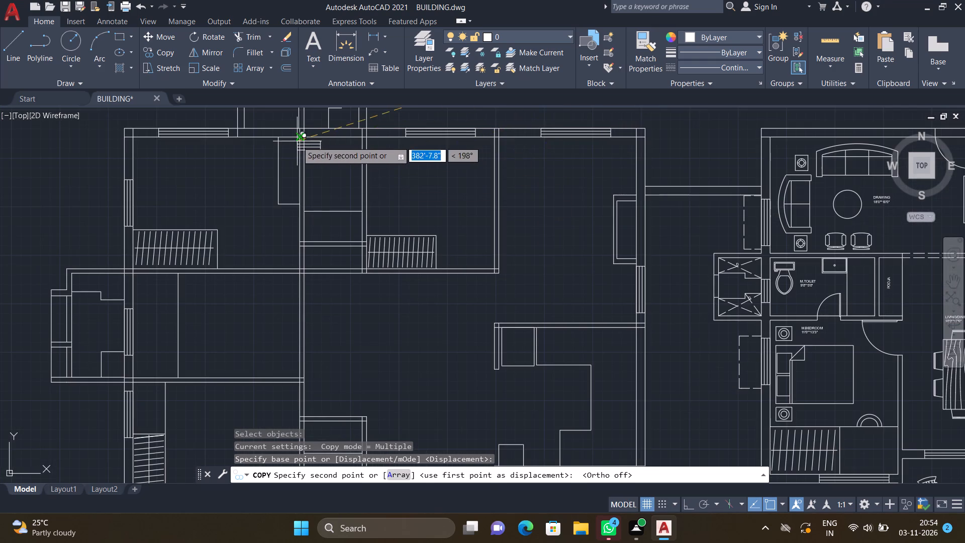
scroll(305, 130, "up", 4)
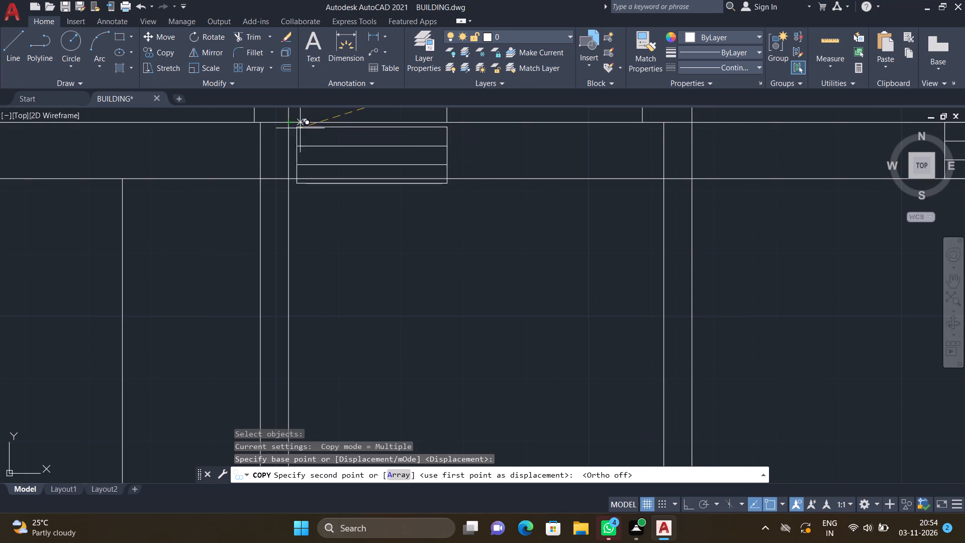
scroll(311, 131, "up", 2)
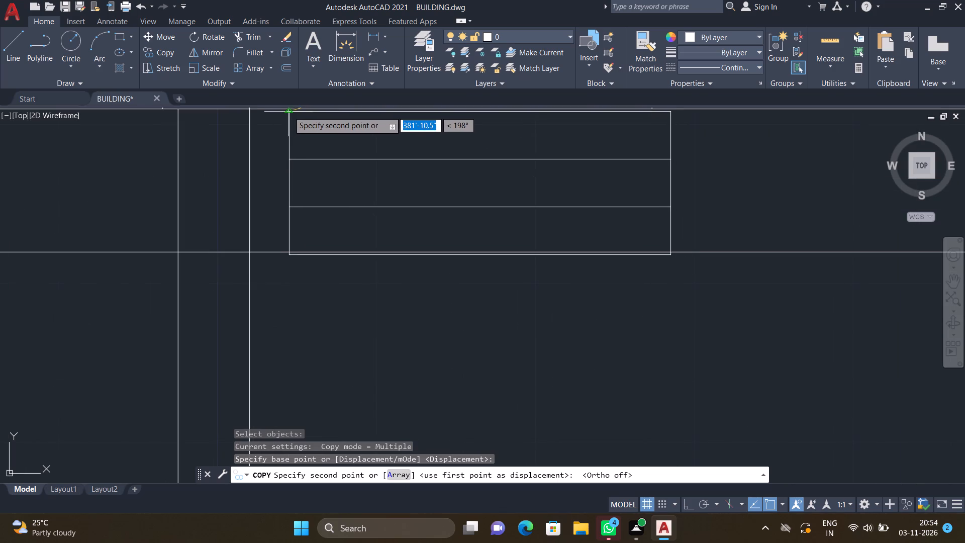
left_click(288, 106)
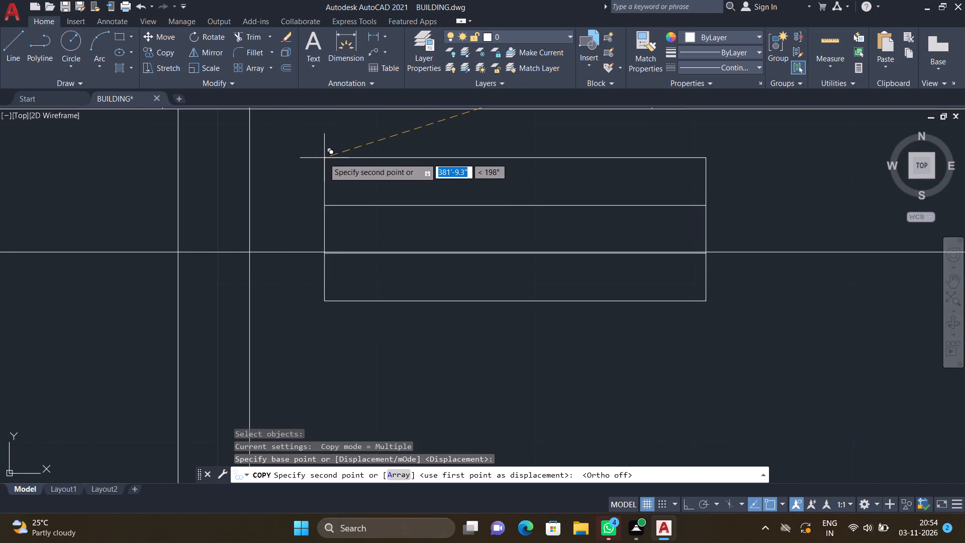
scroll(331, 223, "down", 4)
scroll(321, 185, "up", 3)
scroll(322, 239, "up", 1)
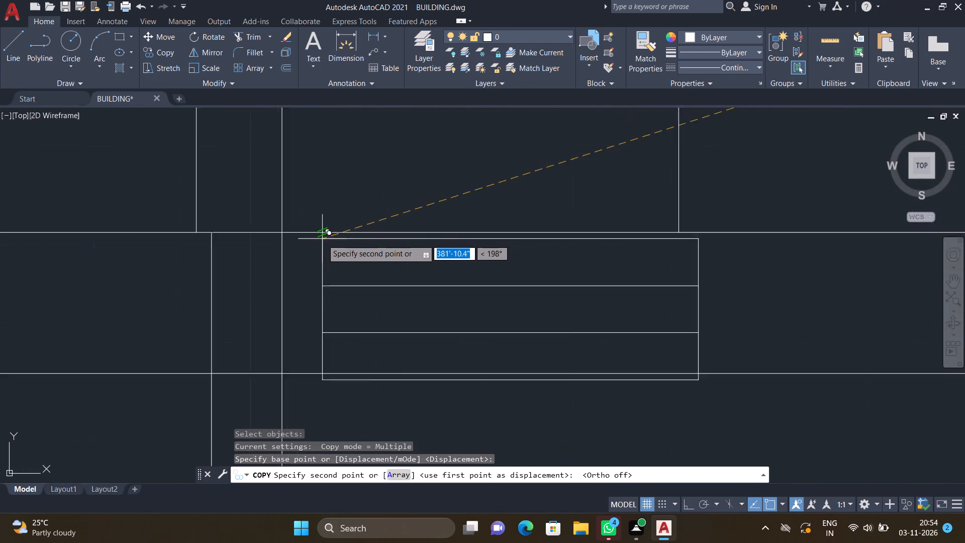
scroll(322, 240, "up", 2)
left_click(318, 220)
Place another short horizontal window copy in the southwest room's south wall, near its east end, flush with the wall's inner face.
scroll(402, 244, "down", 4)
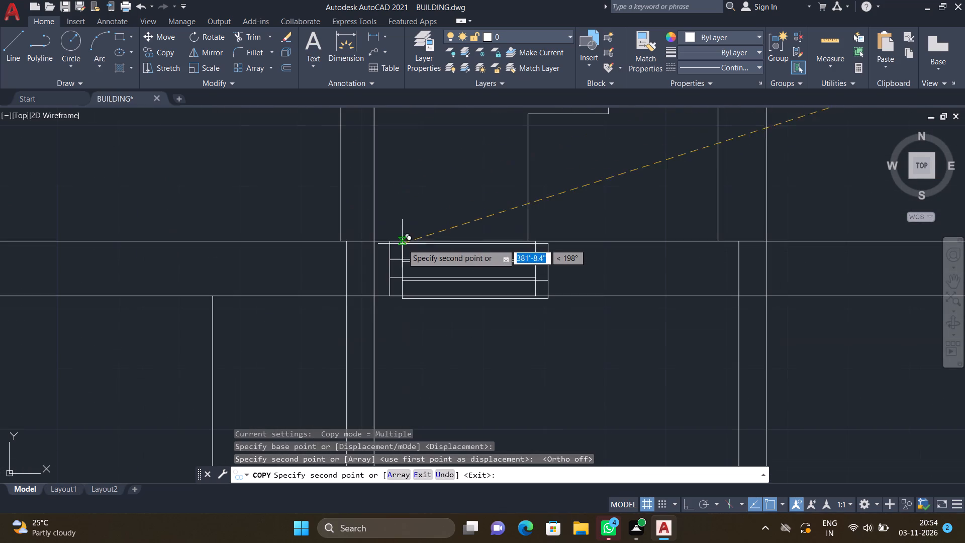
scroll(419, 271, "down", 3)
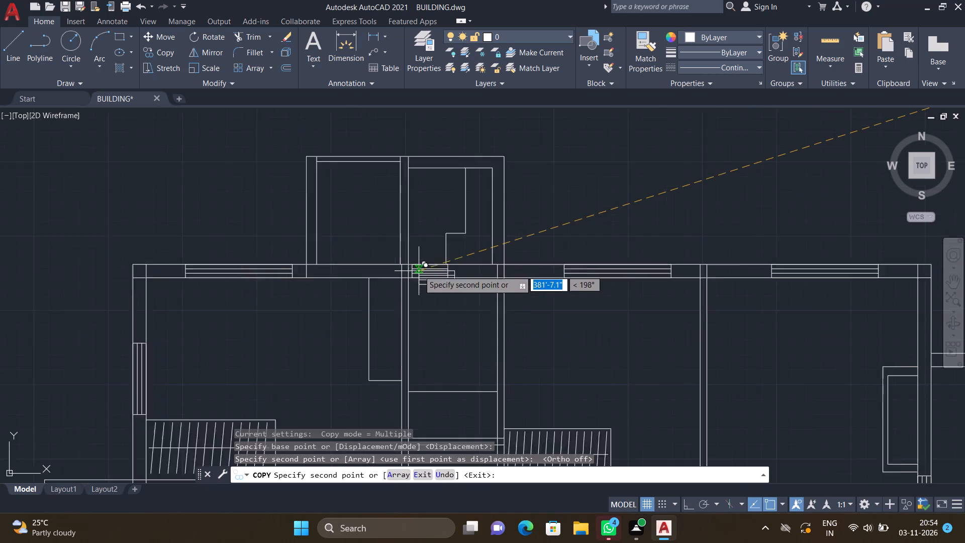
scroll(419, 270, "down", 1)
scroll(415, 408, "down", 2)
middle_click_drag(392, 390, 392, 376)
scroll(392, 368, "down", 4)
scroll(395, 401, "up", 3)
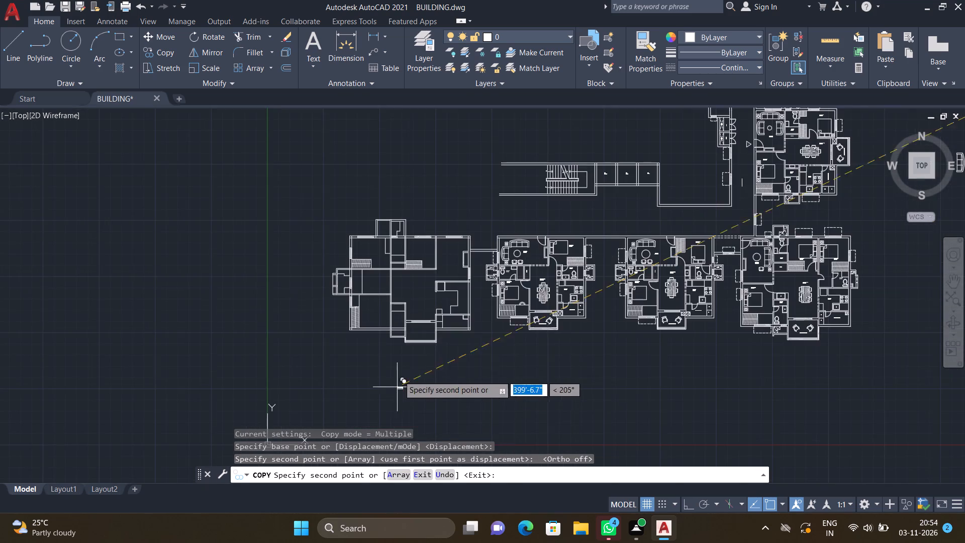
scroll(373, 332, "up", 5)
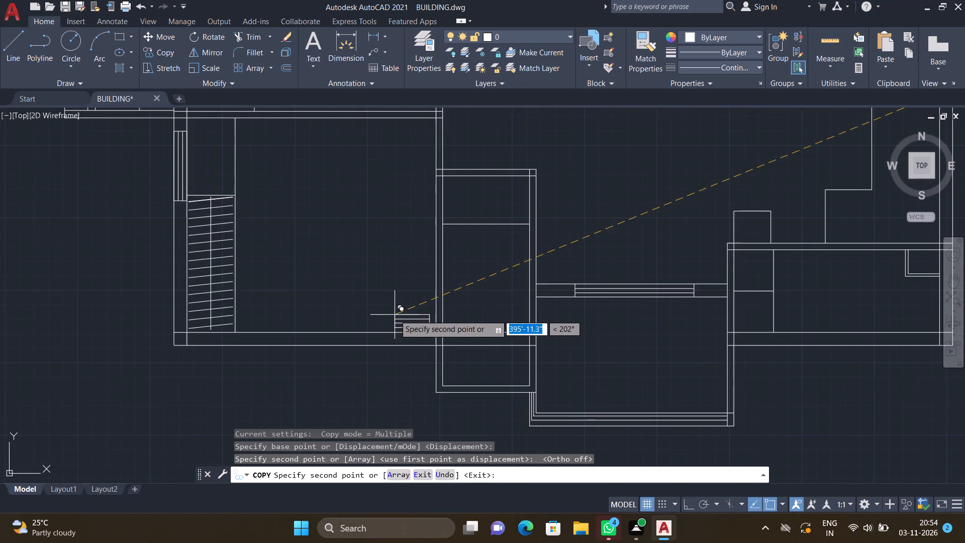
scroll(381, 345, "up", 5)
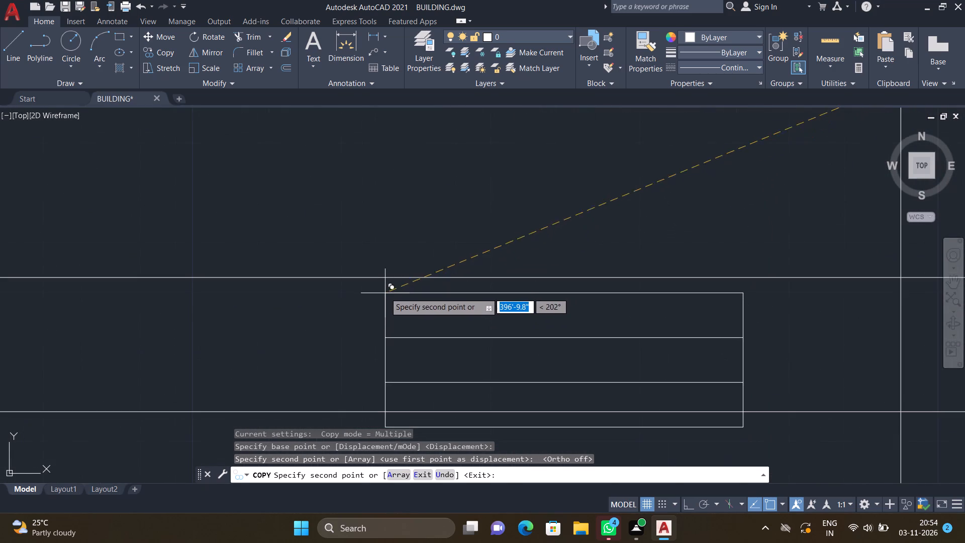
left_click(381, 277)
scroll(461, 328, "down", 3)
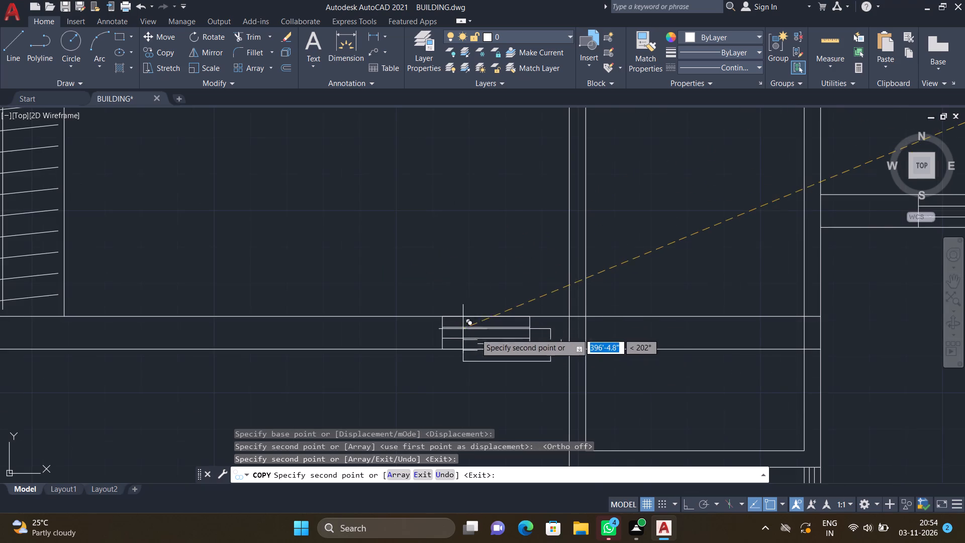
scroll(547, 347, "down", 4)
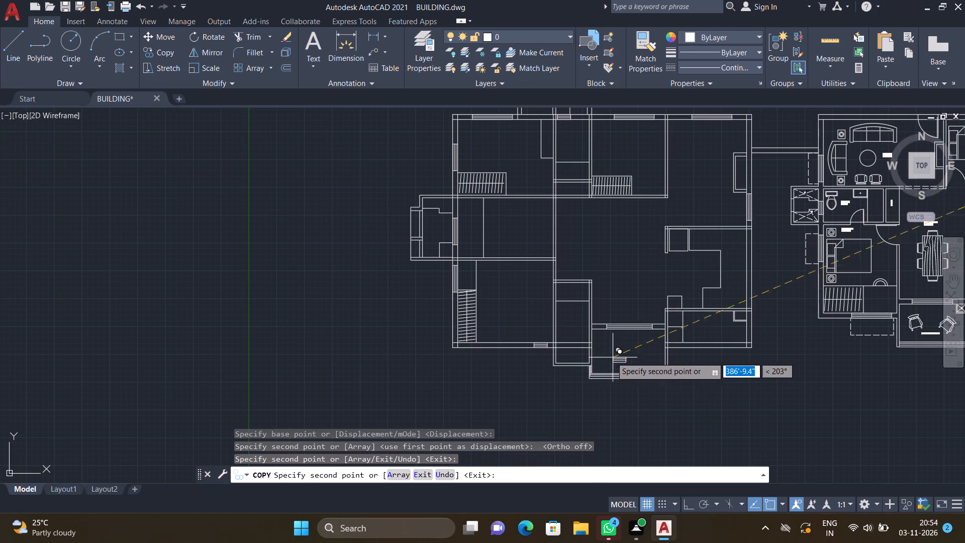
Place another short horizontal window copy in the south wall line across the narrow room east of the southwest room, flush with the wall's north face.
scroll(546, 352, "up", 3)
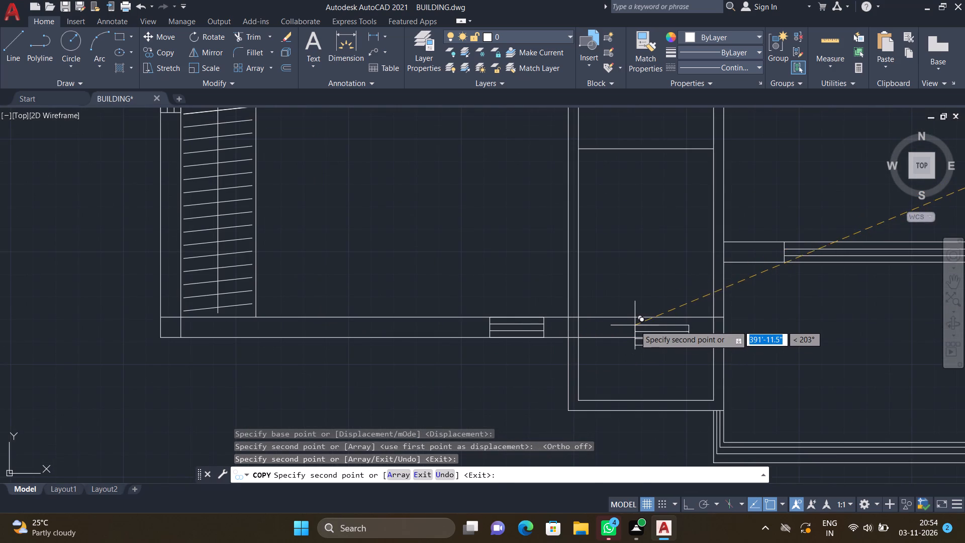
scroll(635, 325, "up", 2)
scroll(672, 307, "up", 3)
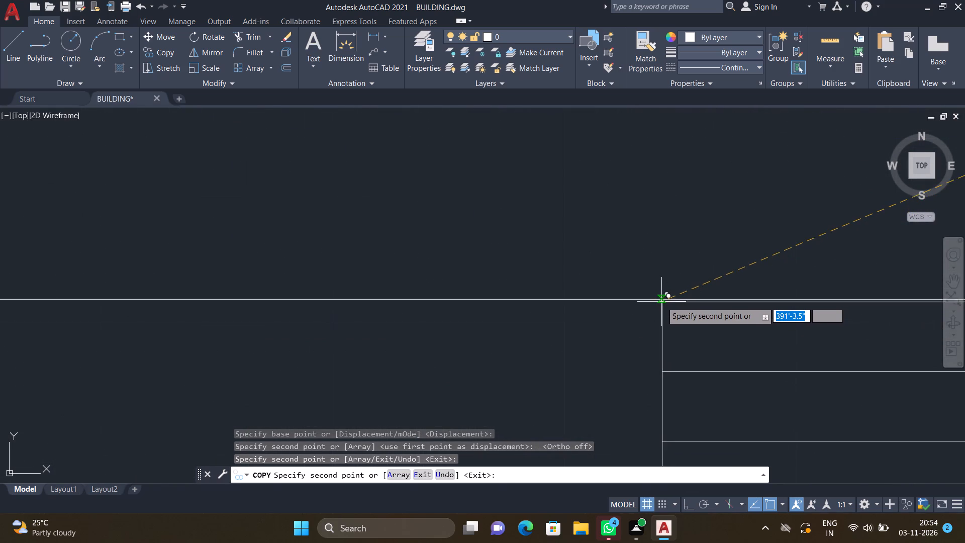
left_click(660, 301)
scroll(690, 347, "down", 4)
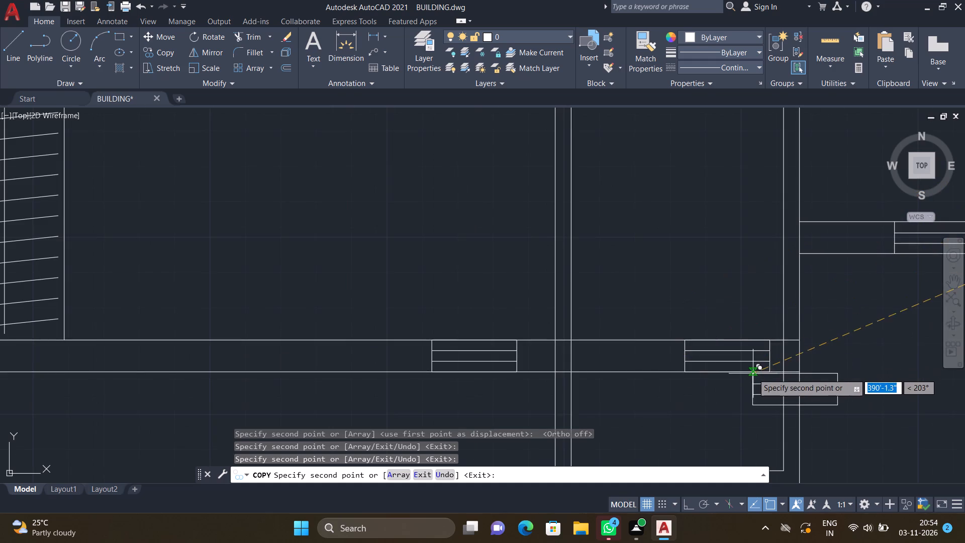
scroll(751, 370, "down", 3)
scroll(709, 355, "down", 4)
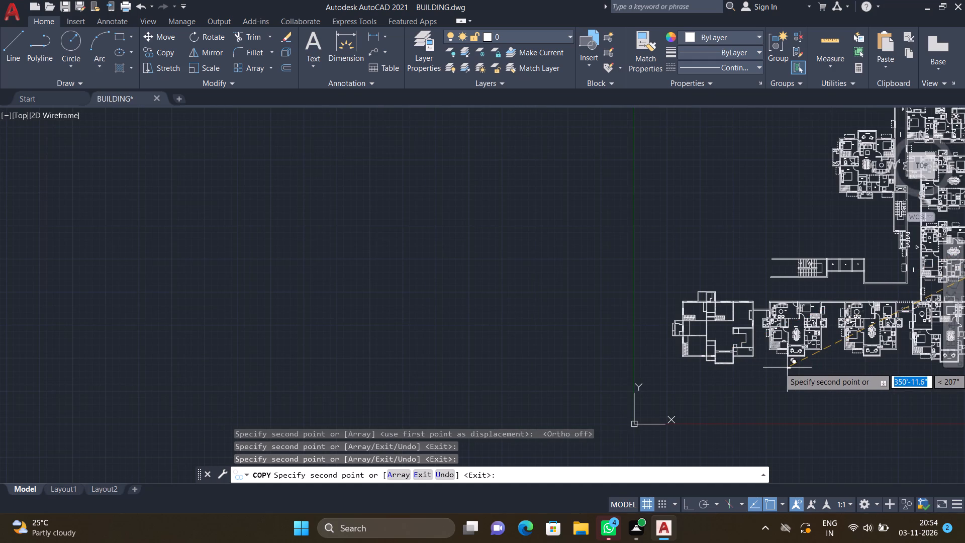
scroll(728, 357, "up", 3)
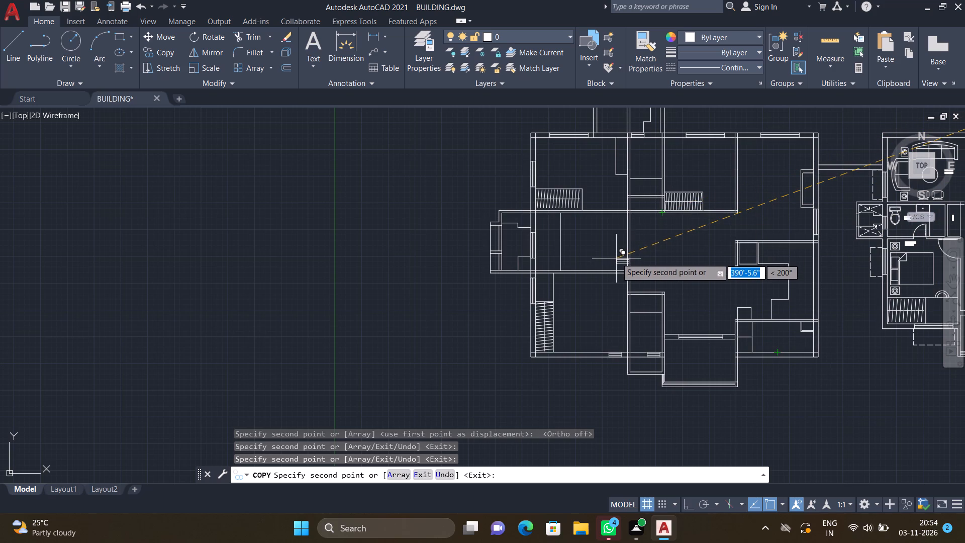
scroll(782, 283, "down", 1)
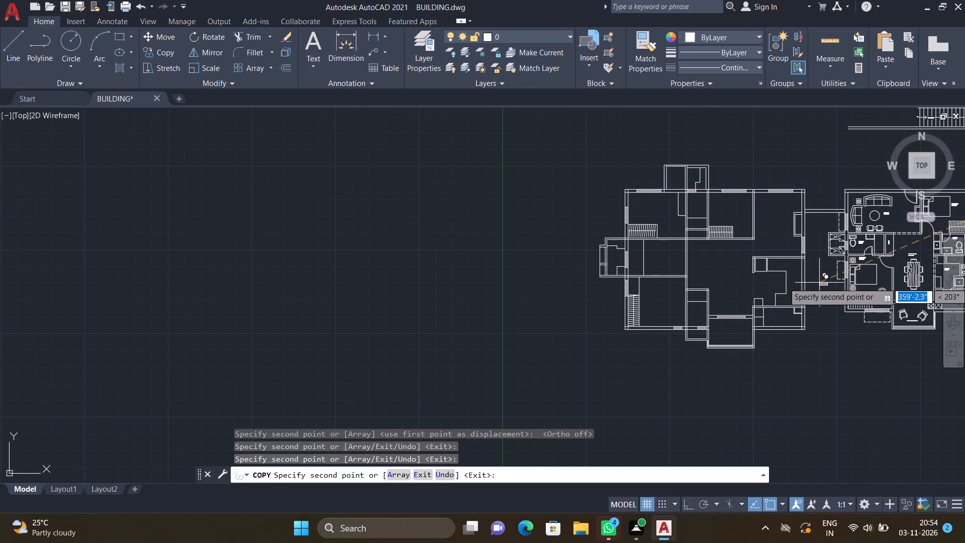
scroll(812, 271, "down", 1)
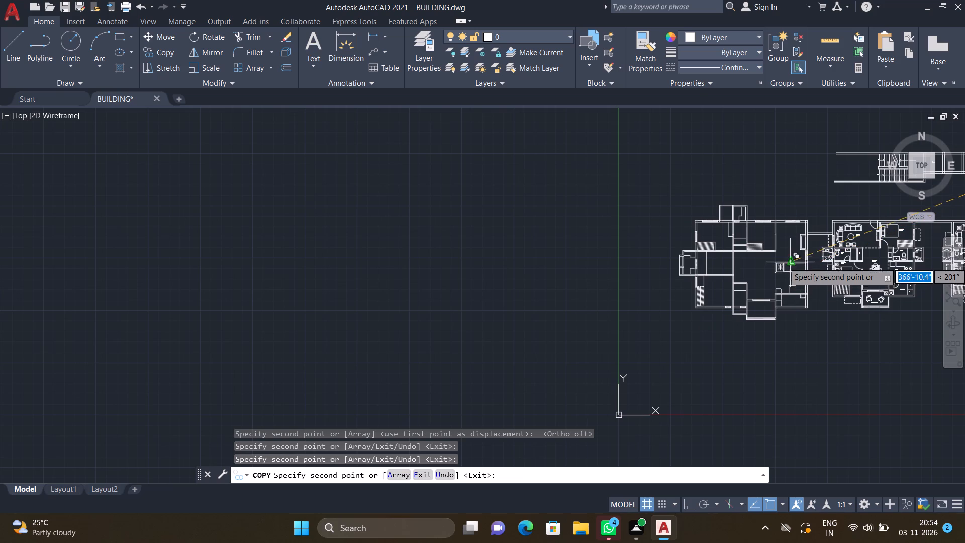
scroll(686, 274, "down", 2)
scroll(789, 298, "up", 1)
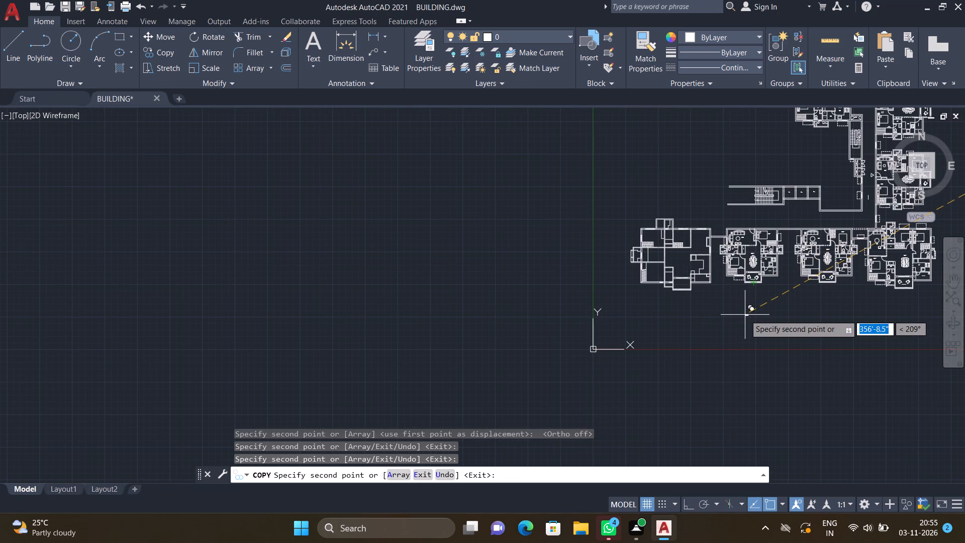
key("Return")
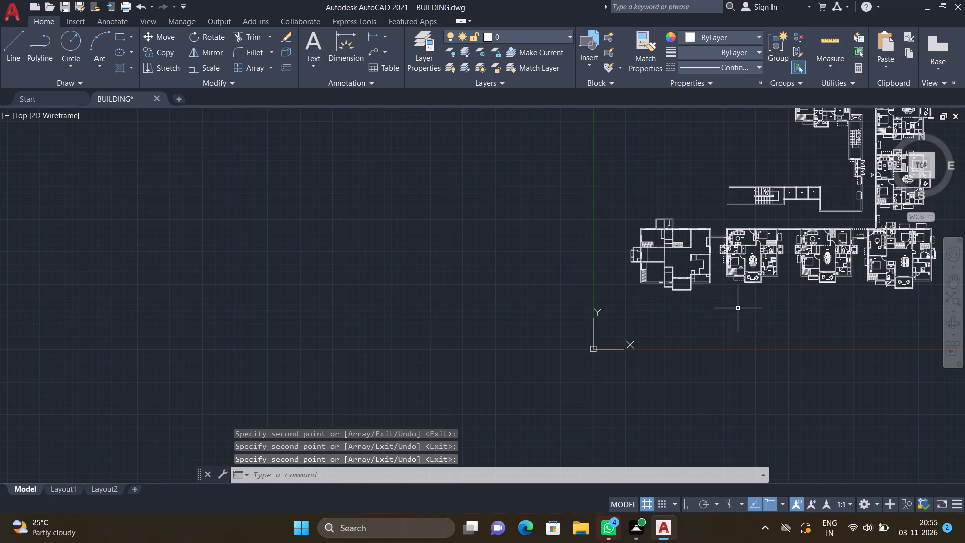
Copy the northwest quarter of the large vertical-leaf door symbol by its hinge end into the northwest room's south wall, between the wardrobe and the east partition.
scroll(692, 308, "down", 2)
scroll(625, 294, "down", 3)
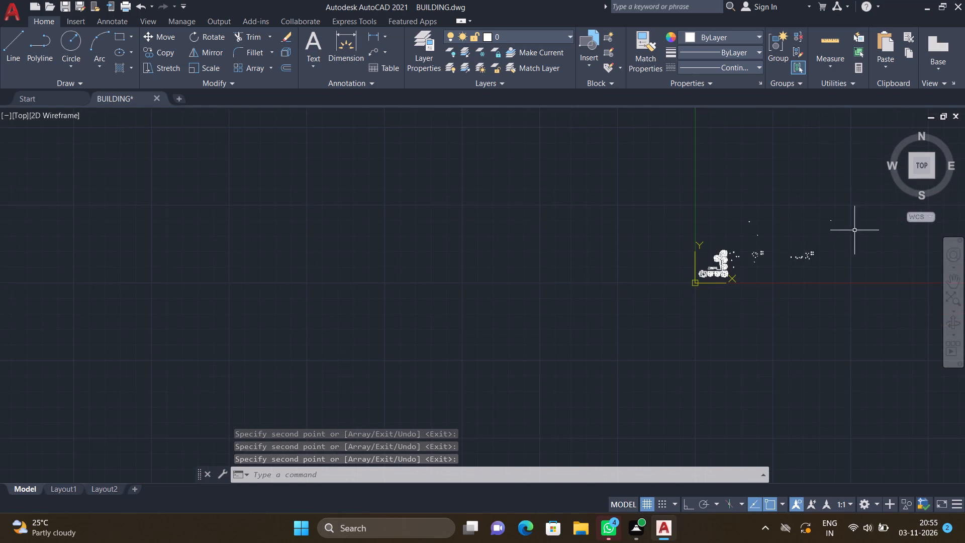
scroll(766, 249, "up", 6)
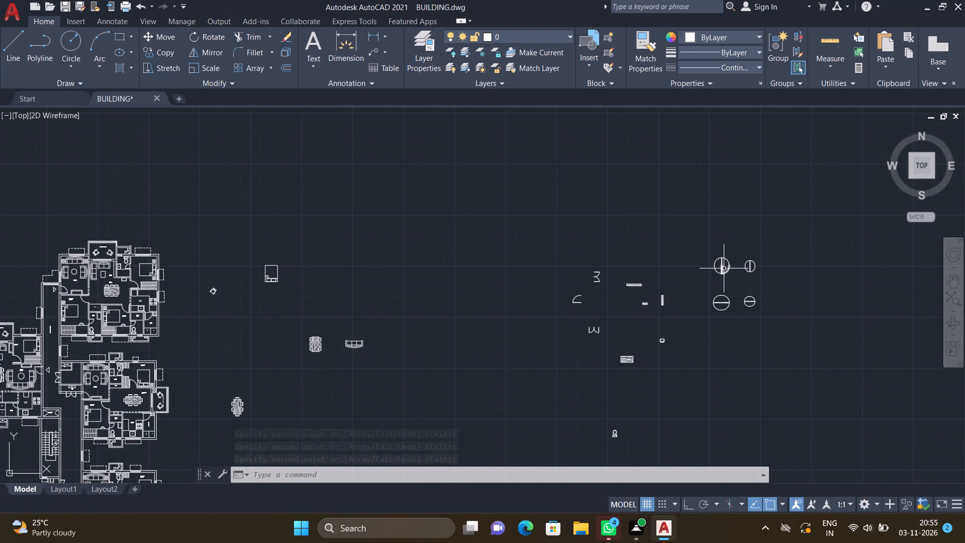
scroll(714, 265, "up", 3)
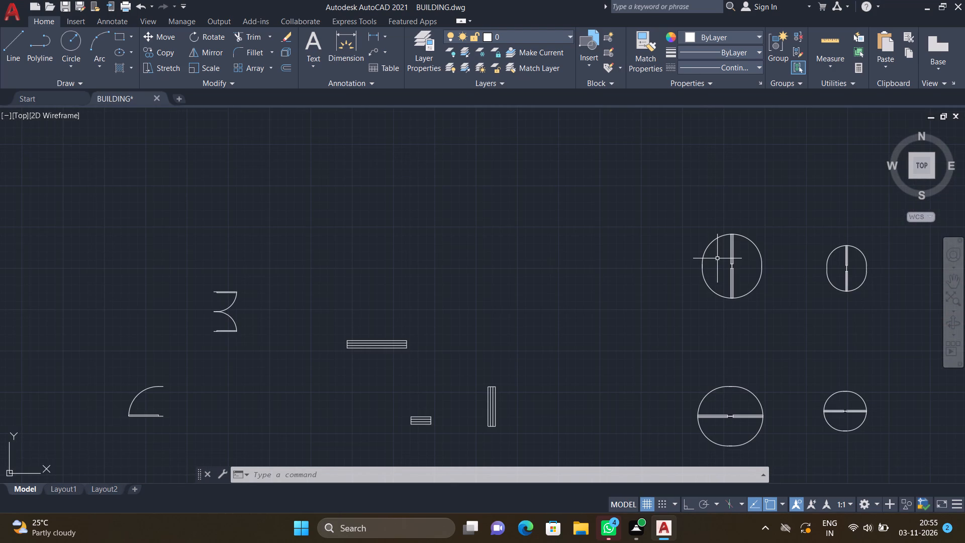
type("CO")
key("Return")
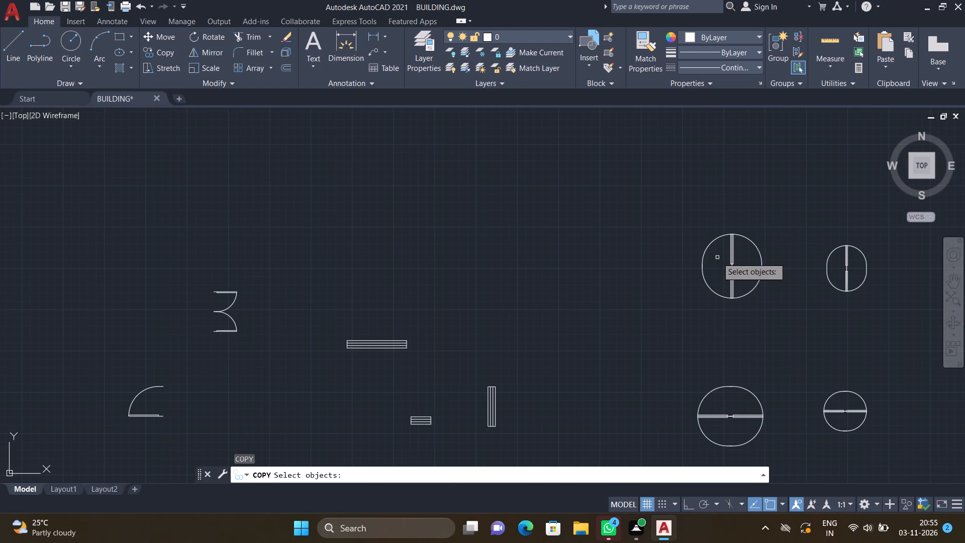
left_click(714, 238)
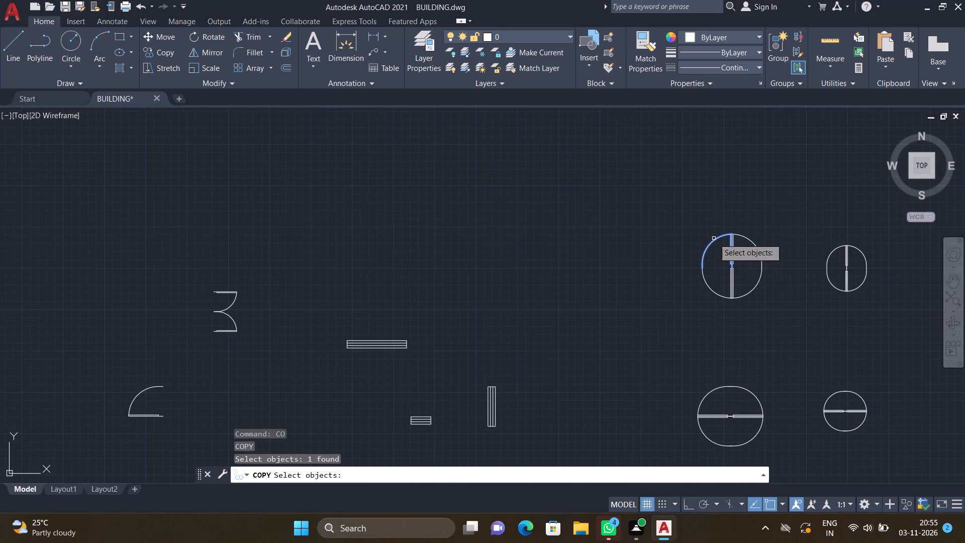
key("Return")
scroll(732, 283, "up", 2)
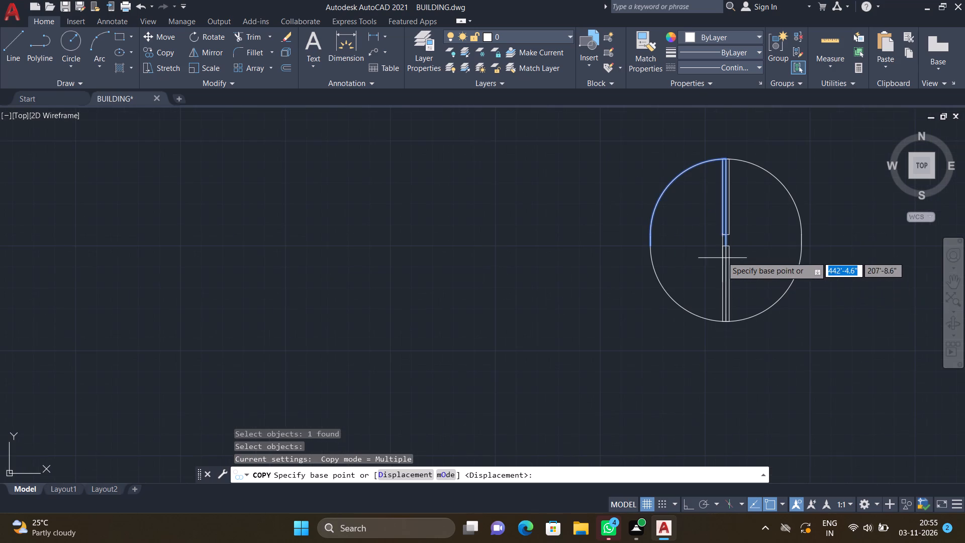
left_click(724, 239)
scroll(607, 309, "down", 4)
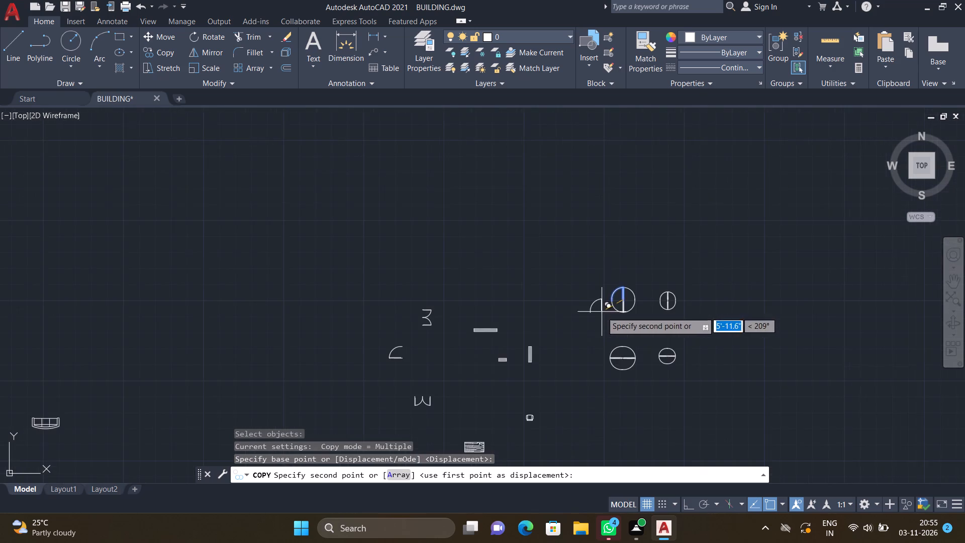
scroll(557, 316, "down", 5)
scroll(411, 386, "up", 5)
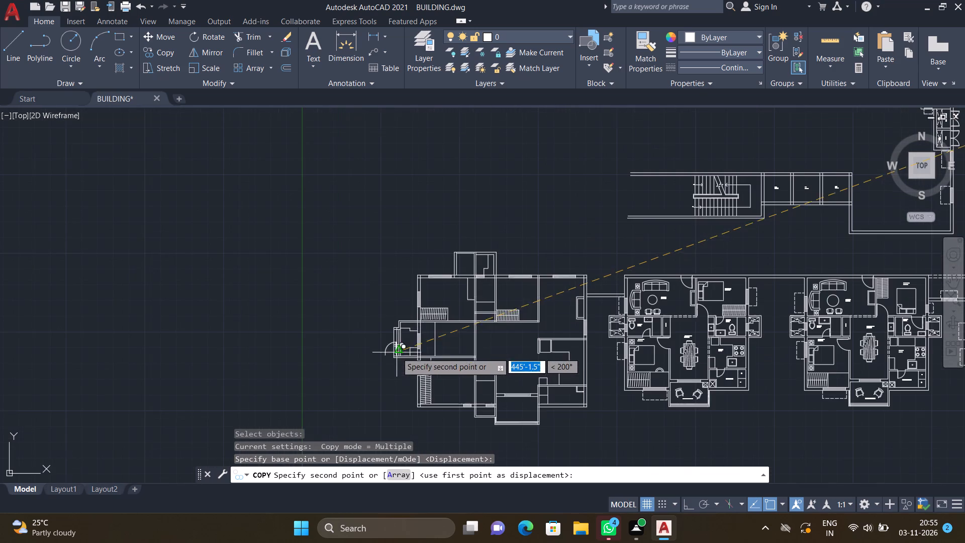
scroll(450, 324, "up", 2)
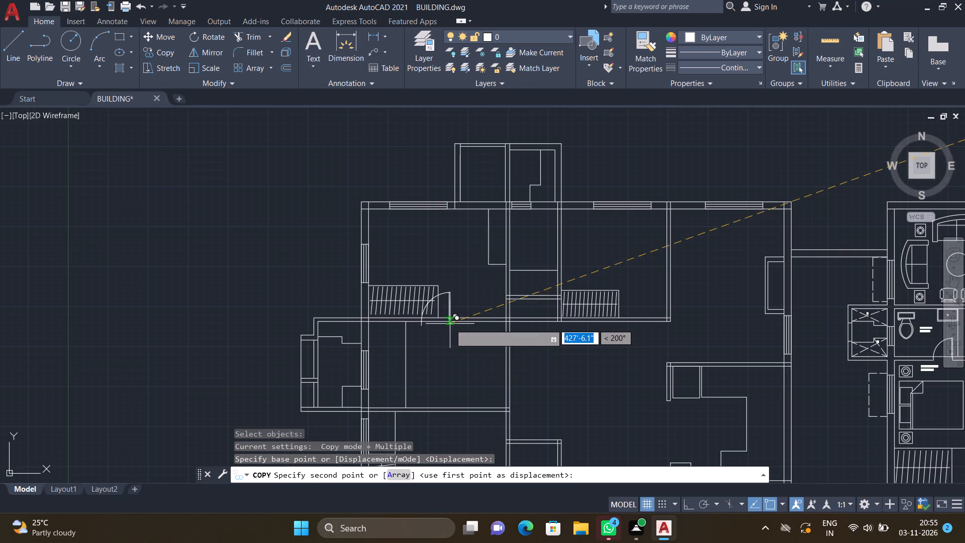
scroll(494, 315, "up", 2)
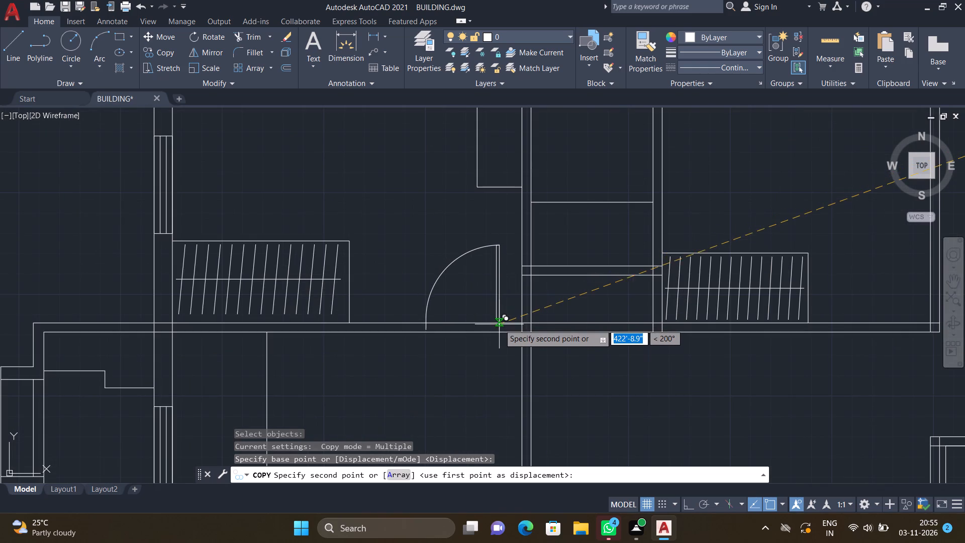
scroll(499, 324, "up", 2)
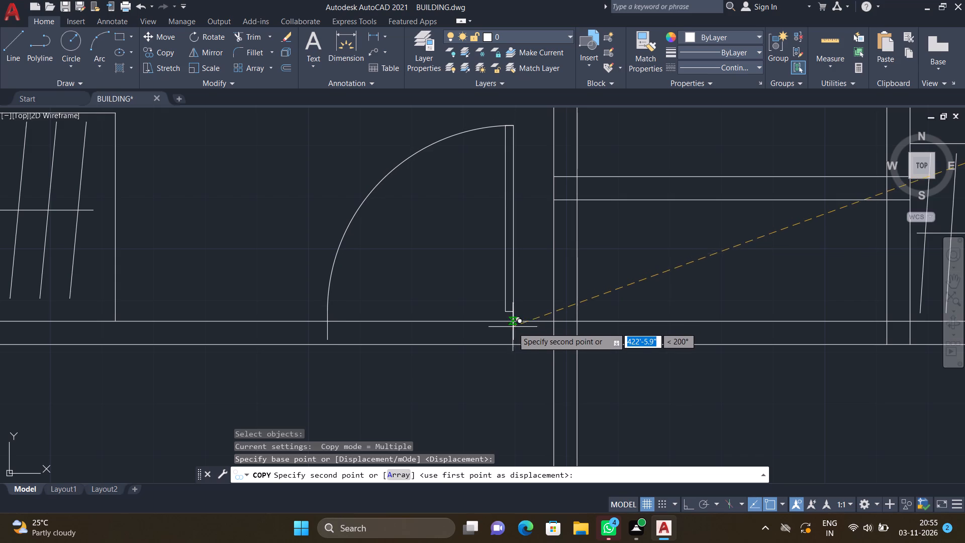
left_click(513, 331)
key("Return")
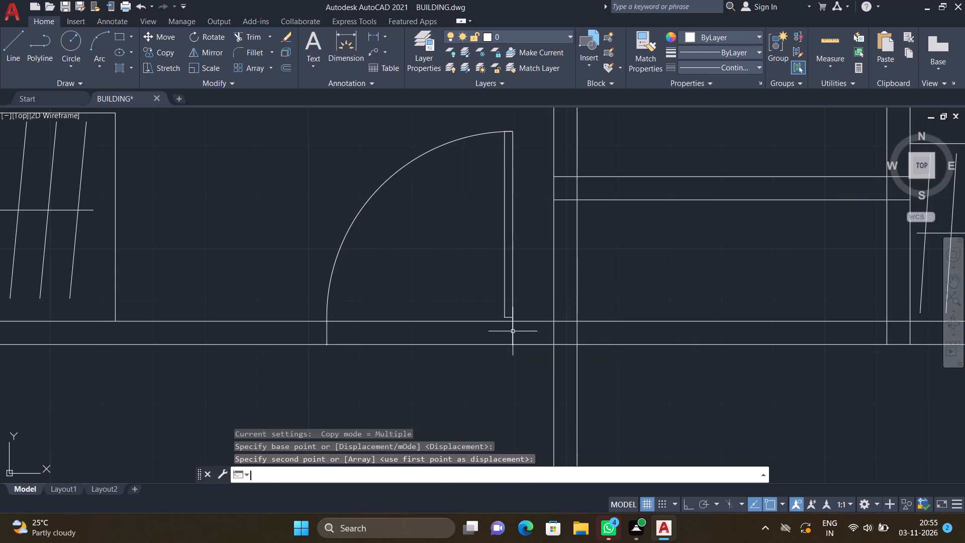
Move the placed door straight north about 0.1 inch with Ortho on, so its jamb end meets the wall's south face.
scroll(504, 351, "up", 2)
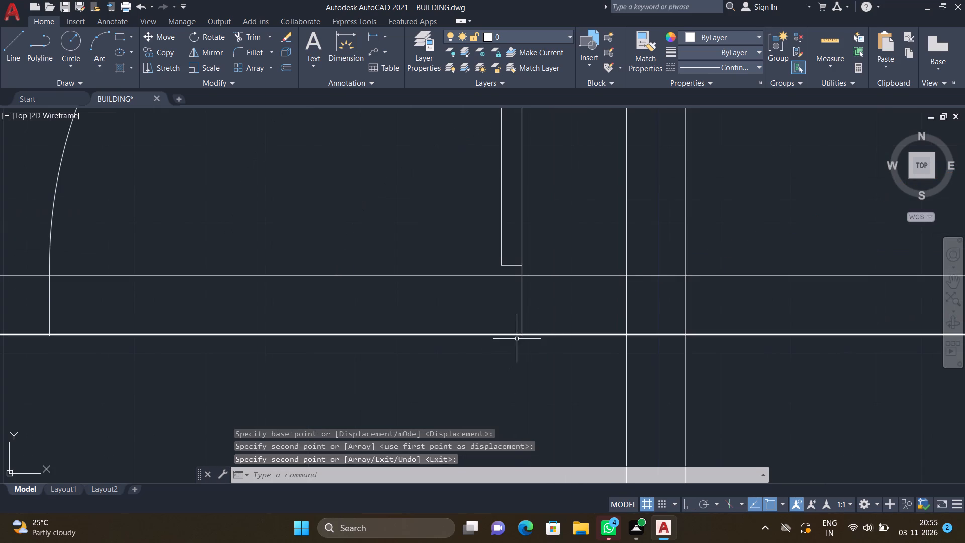
scroll(516, 339, "up", 3)
key("F8")
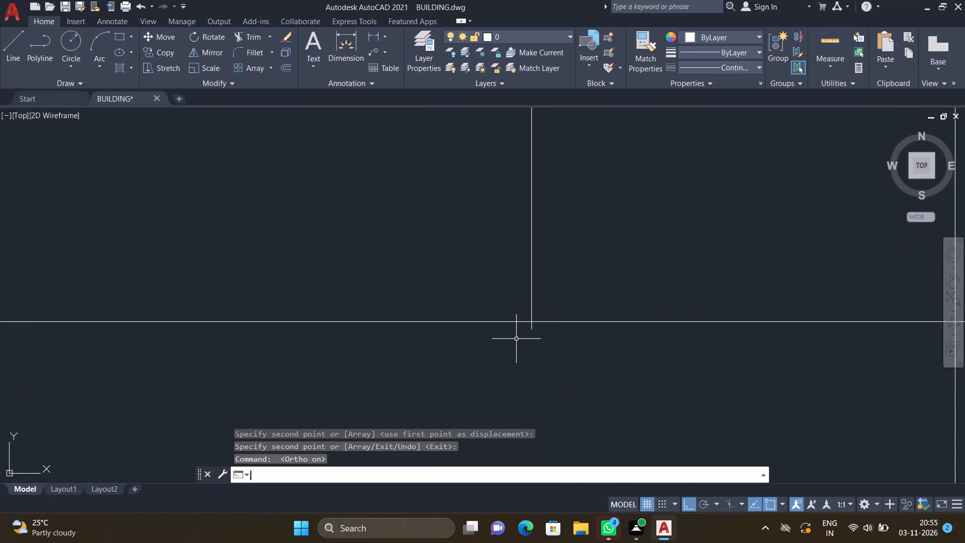
key("m")
key("Return")
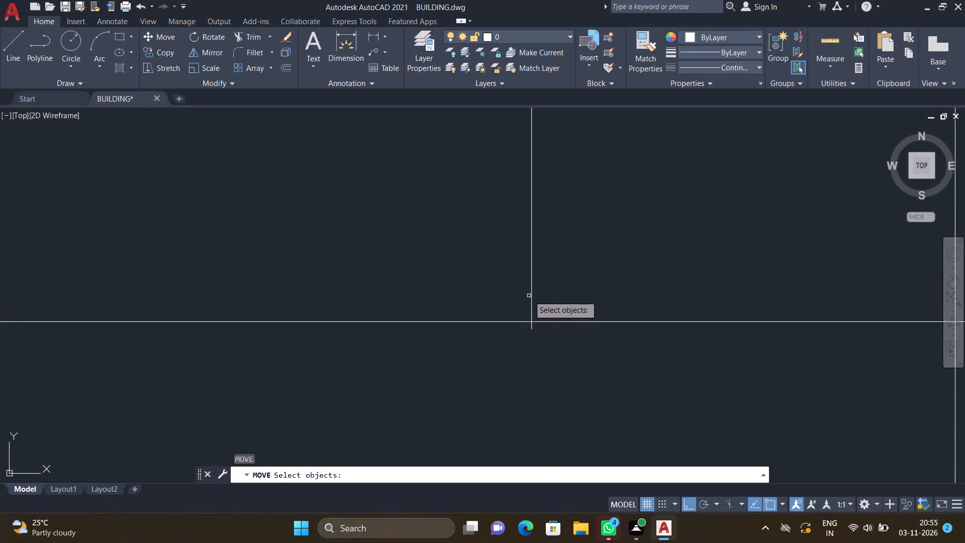
left_click(530, 296)
key("Return")
scroll(525, 322, "up", 2)
left_click(534, 340)
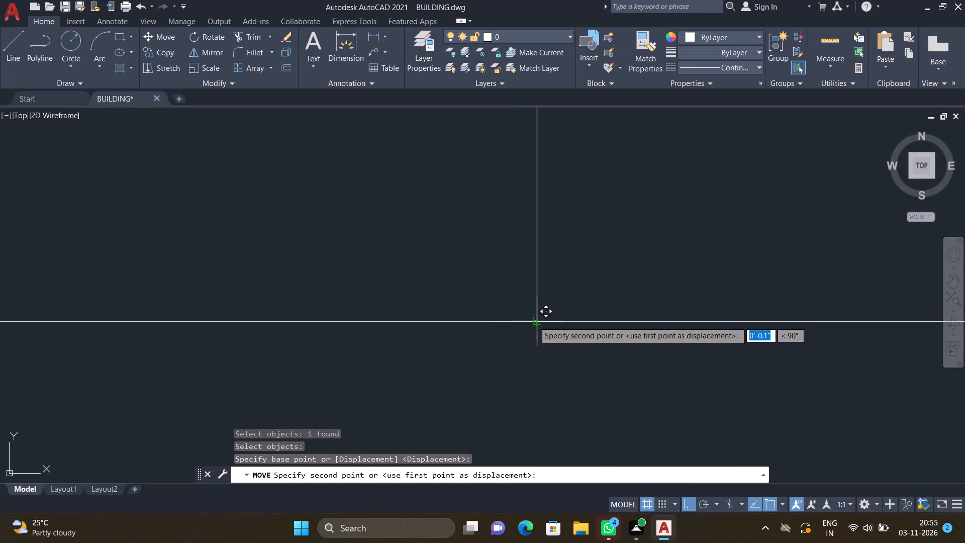
left_click(534, 320)
Copy the northwest quarter of the large vertical-leaf door symbol by its hinge end into the north-middle room's south wall, between wardrobe and east partition.
scroll(481, 354, "down", 7)
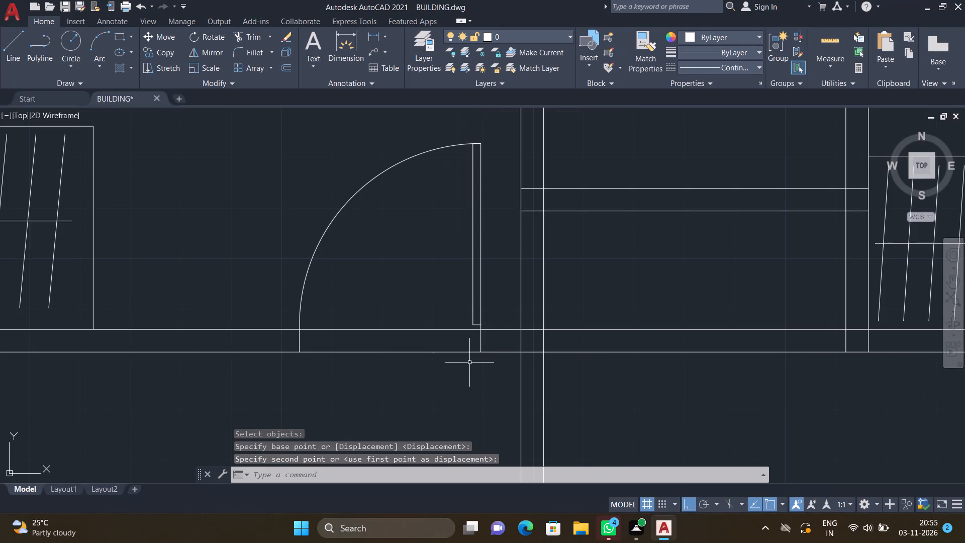
scroll(472, 362, "down", 2)
scroll(526, 332, "down", 3)
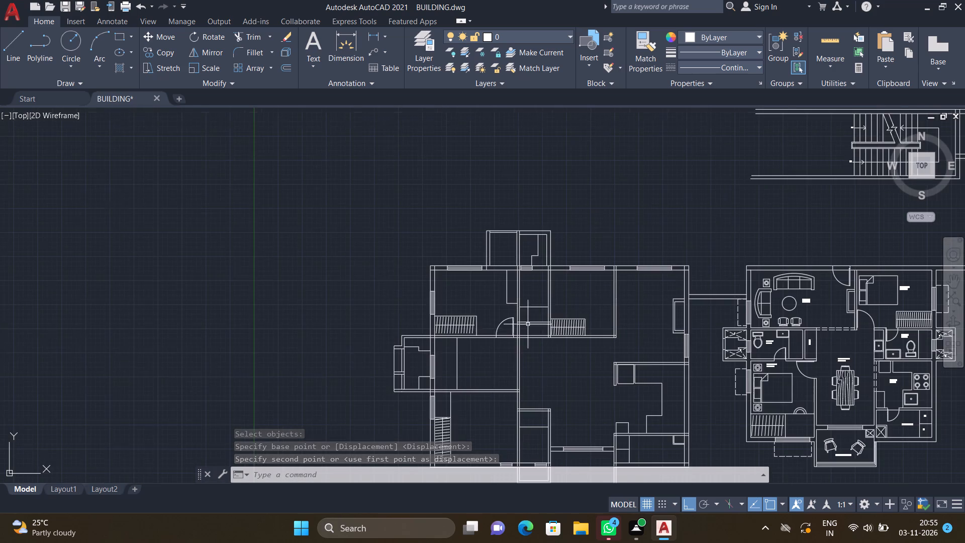
scroll(558, 320, "down", 5)
scroll(756, 242, "up", 3)
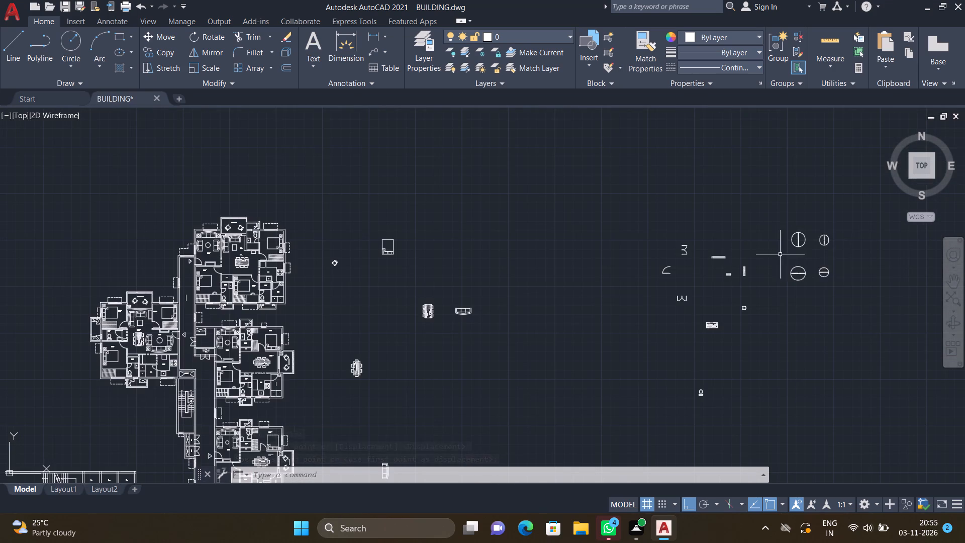
scroll(813, 276, "up", 2)
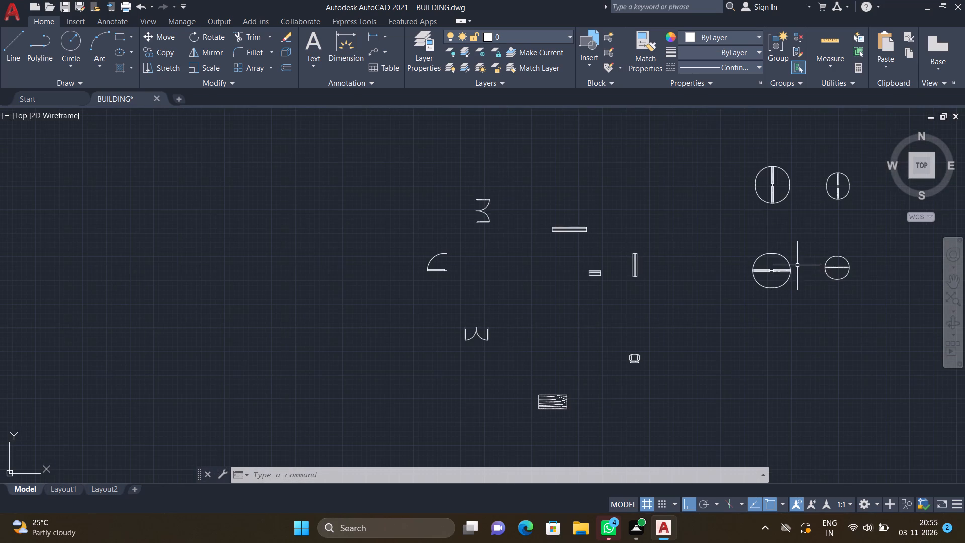
scroll(768, 172, "up", 3)
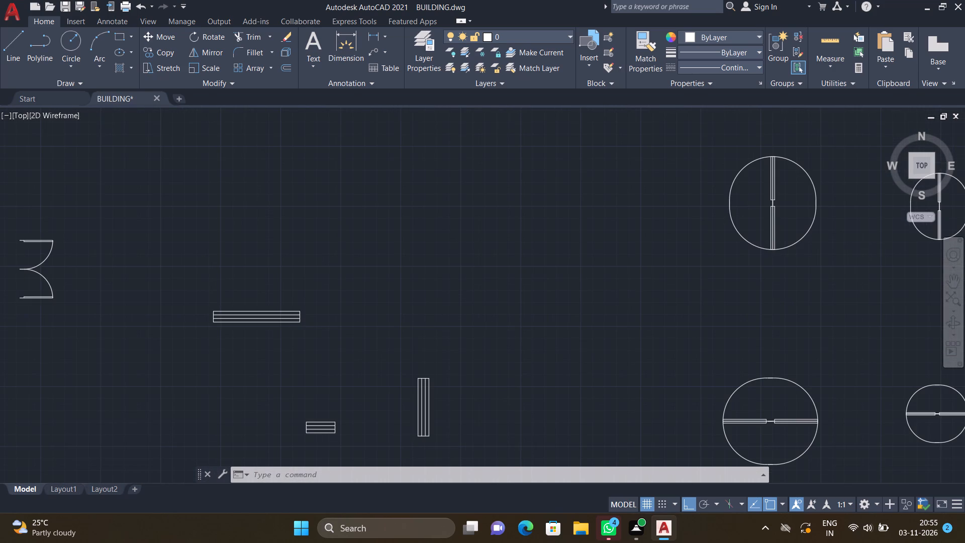
type("CO")
key("Return")
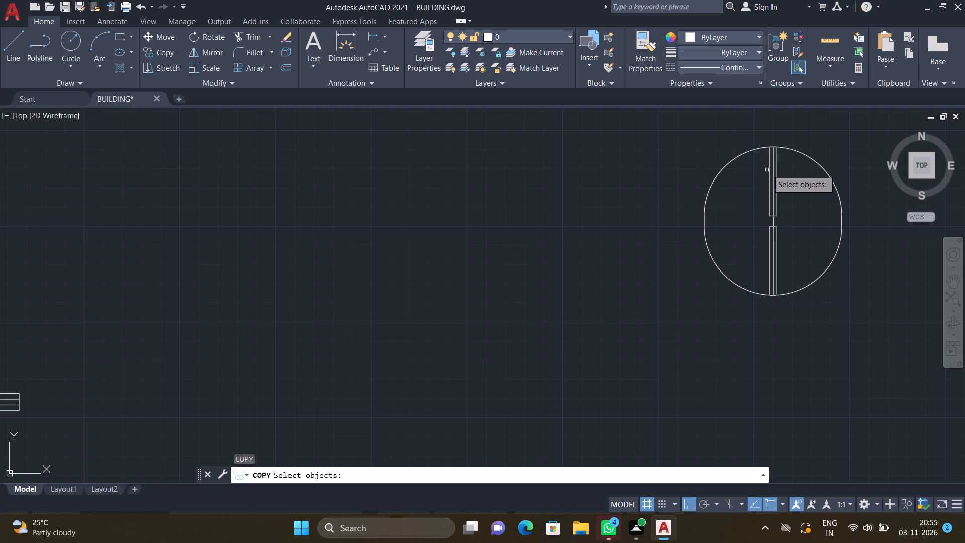
left_click(758, 148)
key("Return")
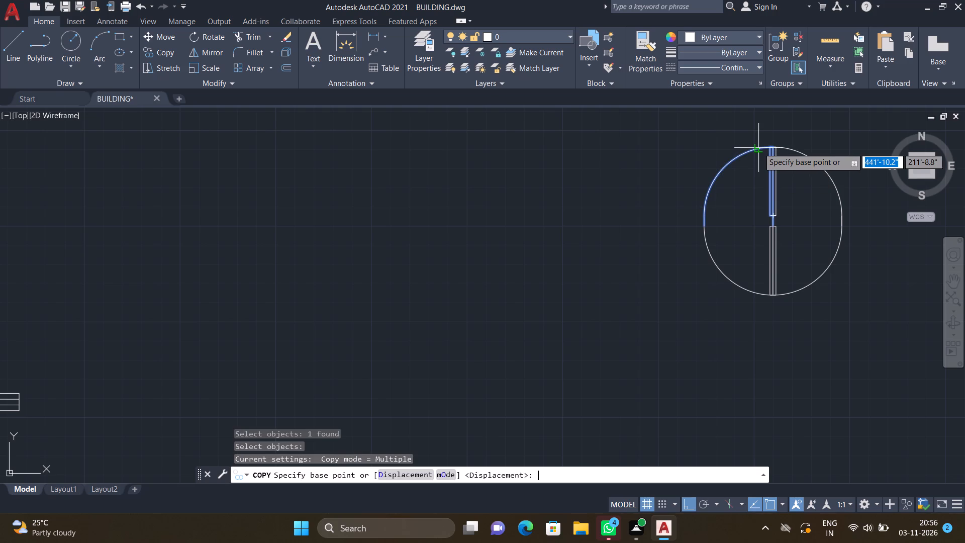
scroll(771, 212, "up", 2)
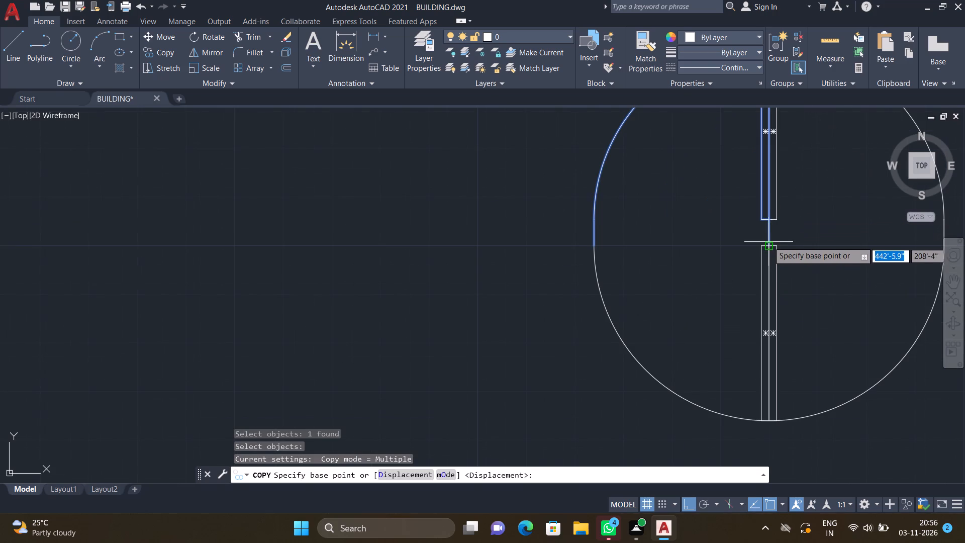
left_click(768, 238)
scroll(662, 283, "down", 4)
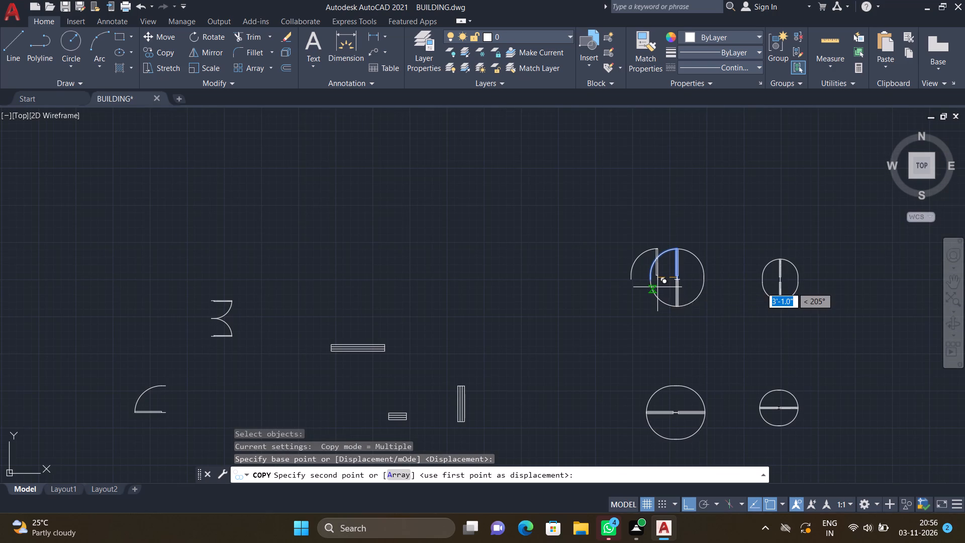
key("F8")
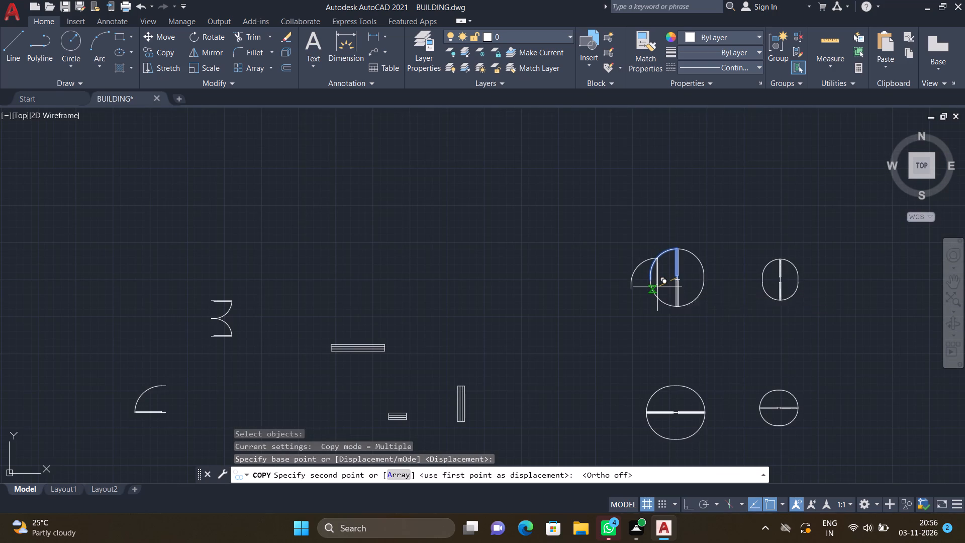
scroll(656, 286, "down", 4)
scroll(458, 400, "down", 3)
scroll(409, 428, "up", 3)
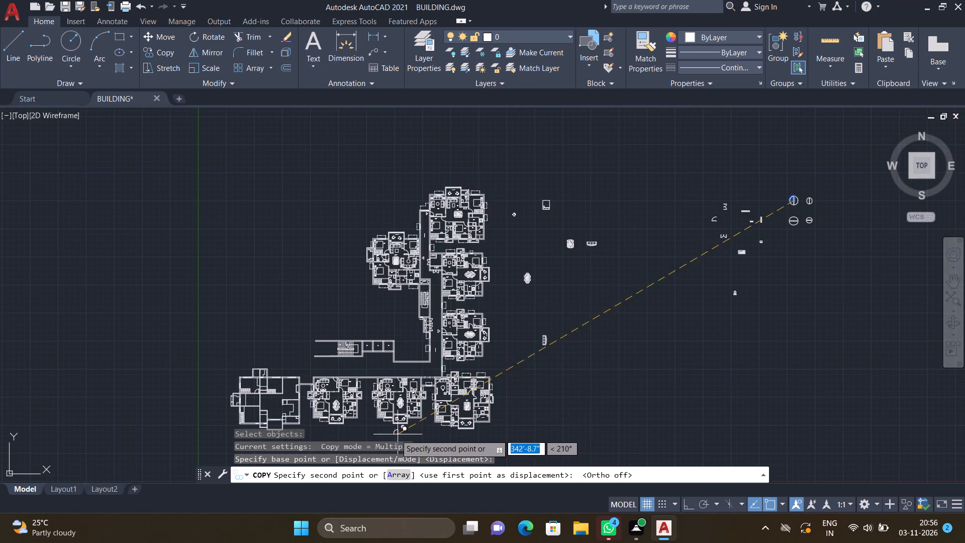
scroll(379, 348, "up", 2)
scroll(409, 352, "down", 4)
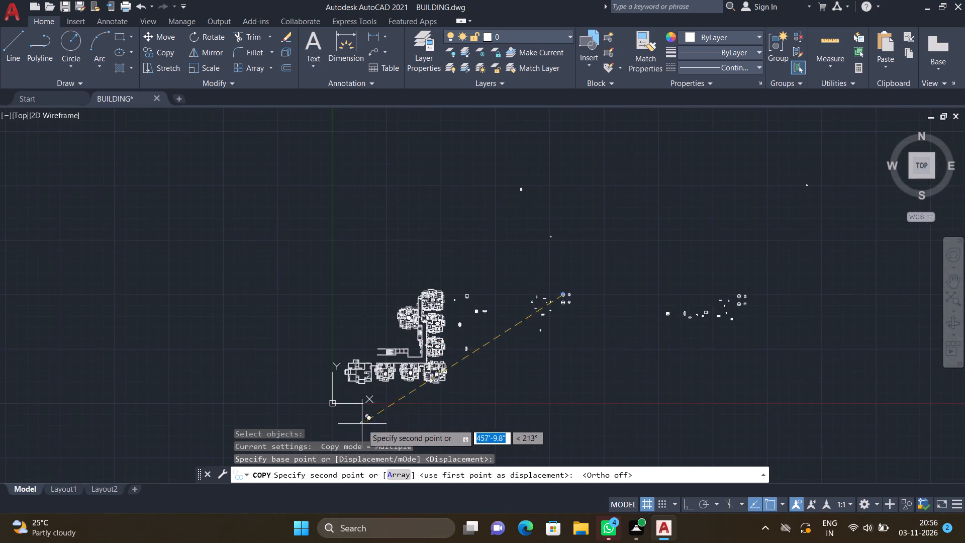
scroll(362, 423, "up", 2)
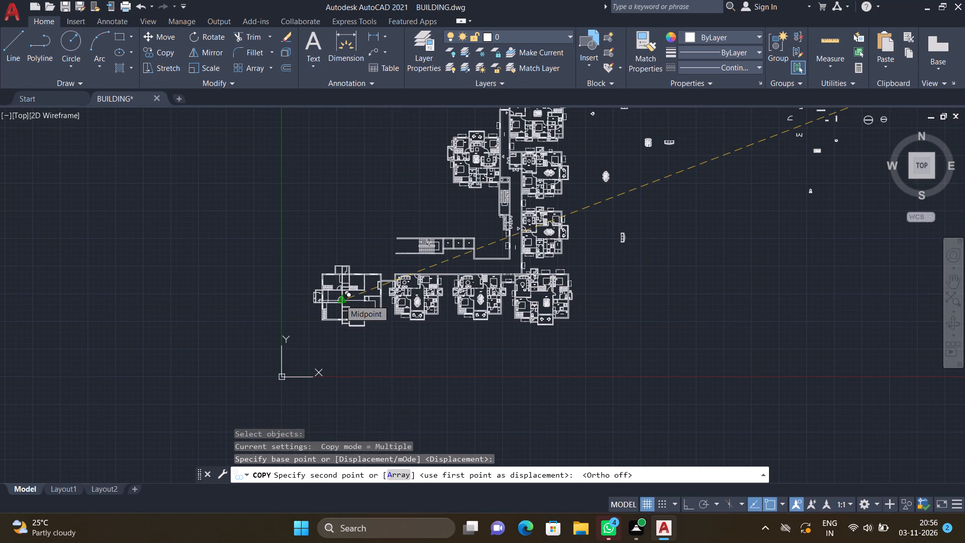
scroll(339, 297, "up", 3)
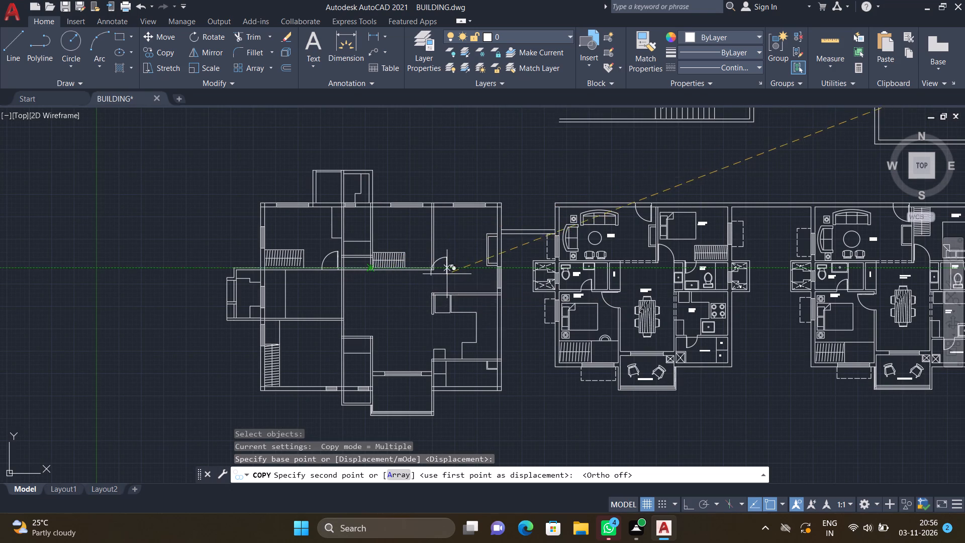
scroll(425, 266, "up", 2)
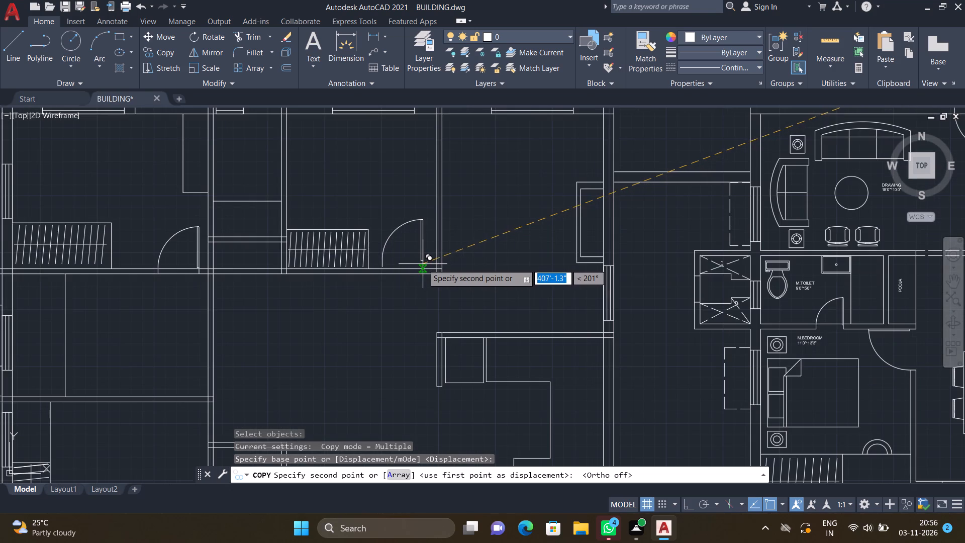
scroll(423, 264, "up", 2)
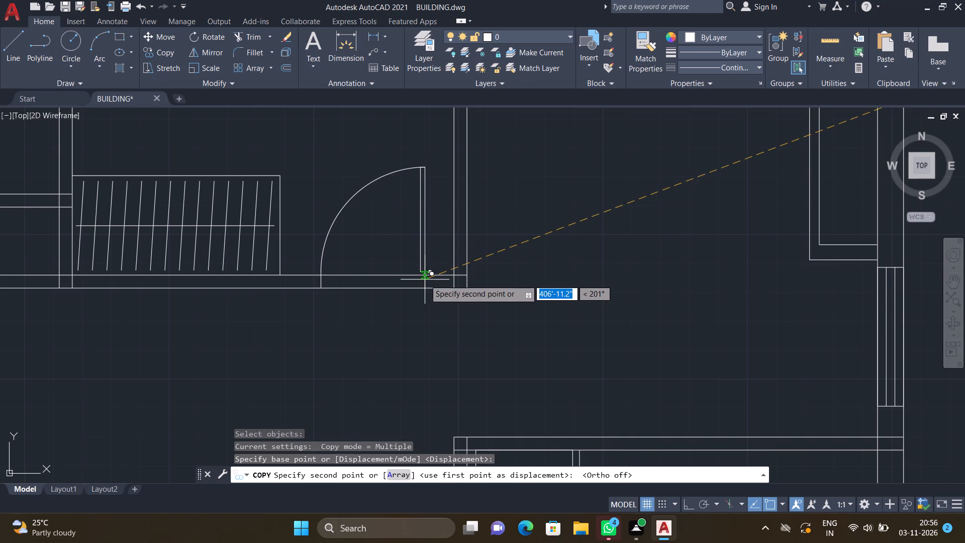
left_click(425, 280)
key("Return")
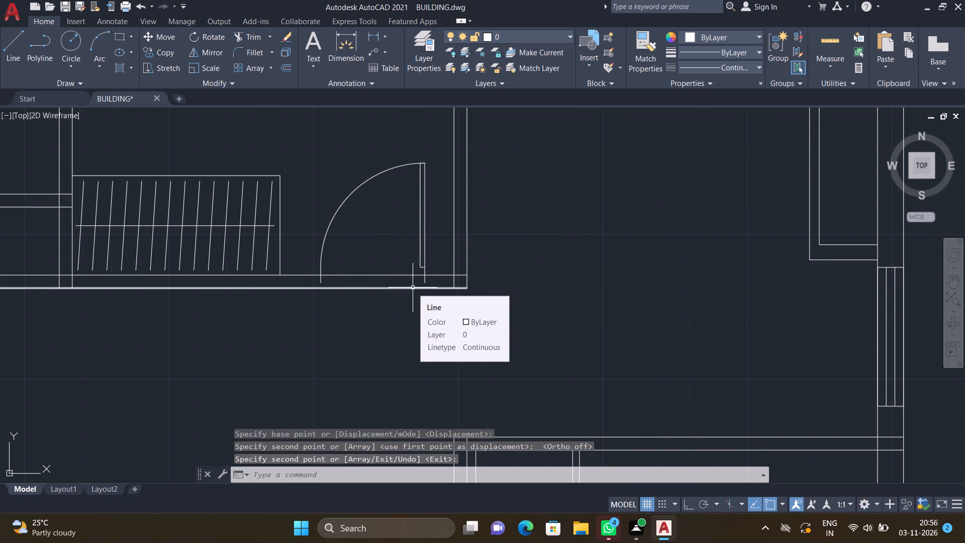
Move the copied door straight south about 1.8 inches with Ortho on, so its jamb end meets the wall's south face.
key("F8")
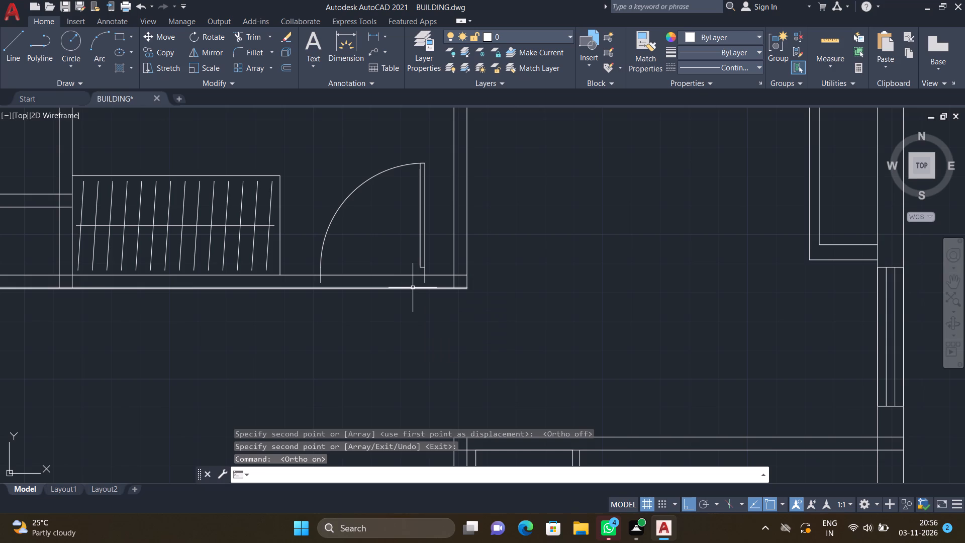
key("m")
key("Return")
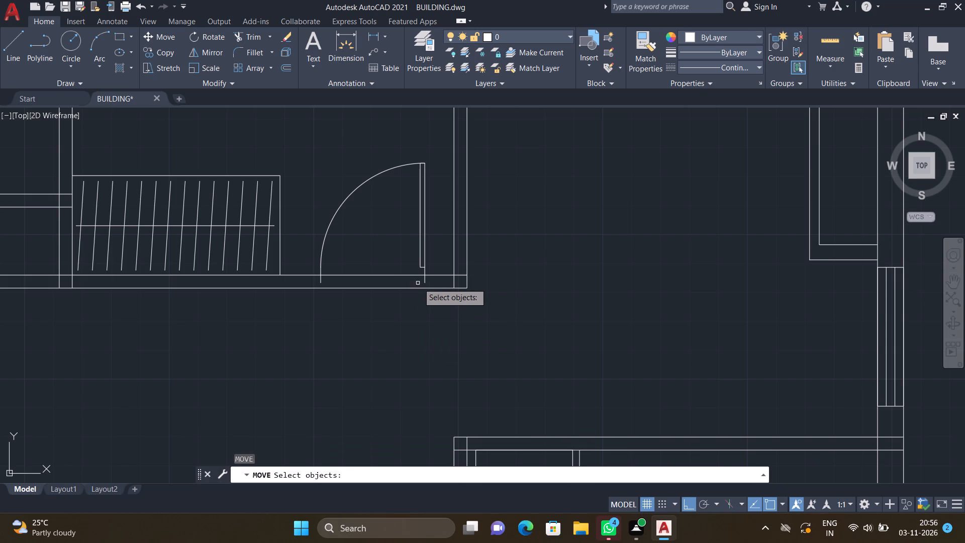
left_click(425, 282)
key("Return")
scroll(425, 282, "up", 2)
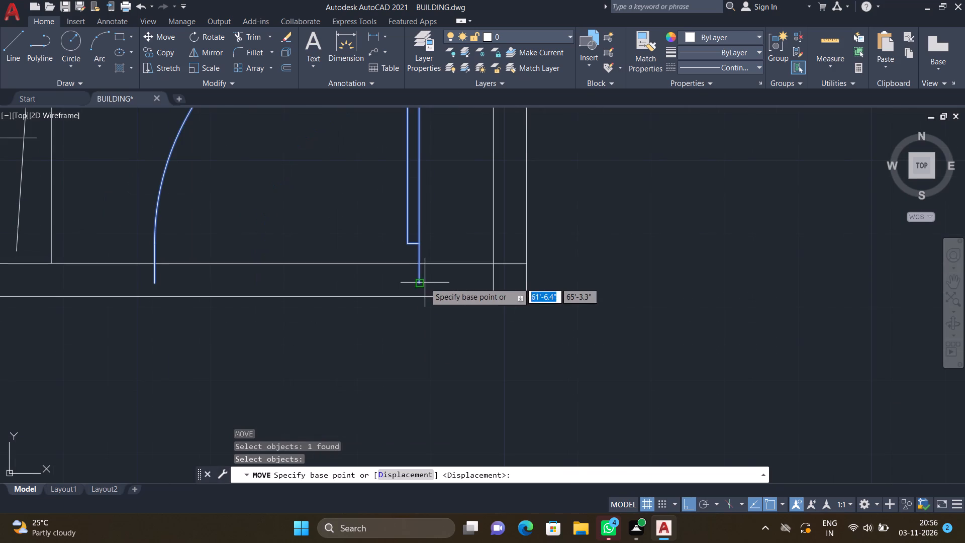
scroll(417, 286, "up", 3)
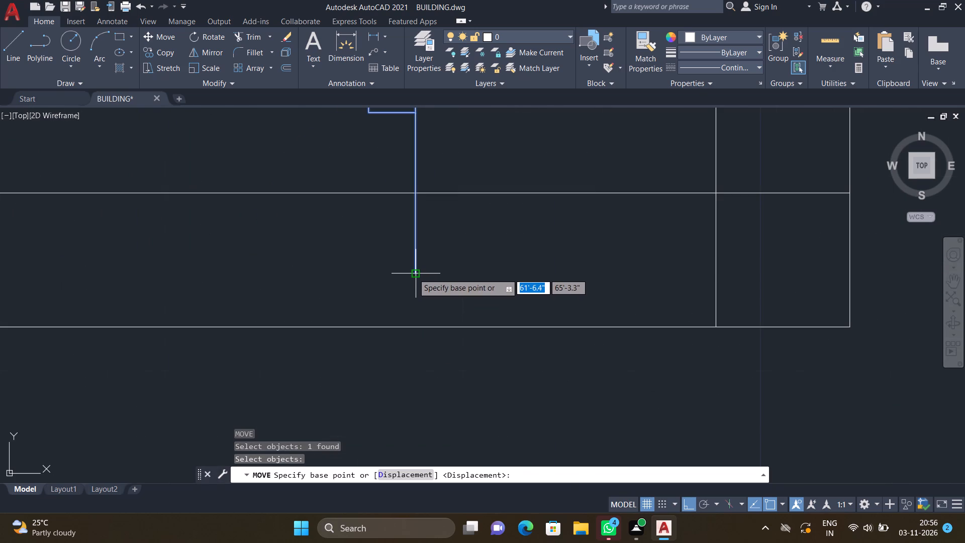
left_click(414, 274)
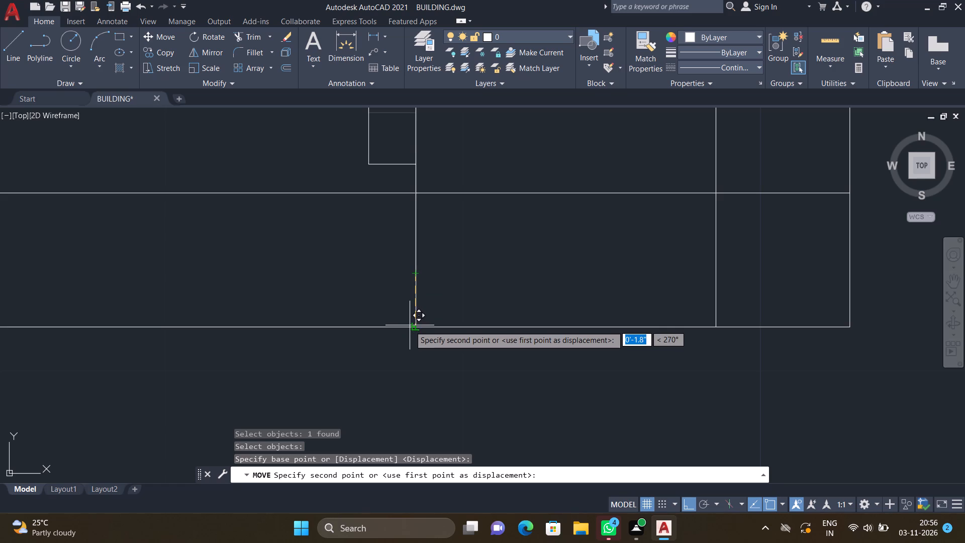
left_click(411, 328)
scroll(411, 307, "down", 4)
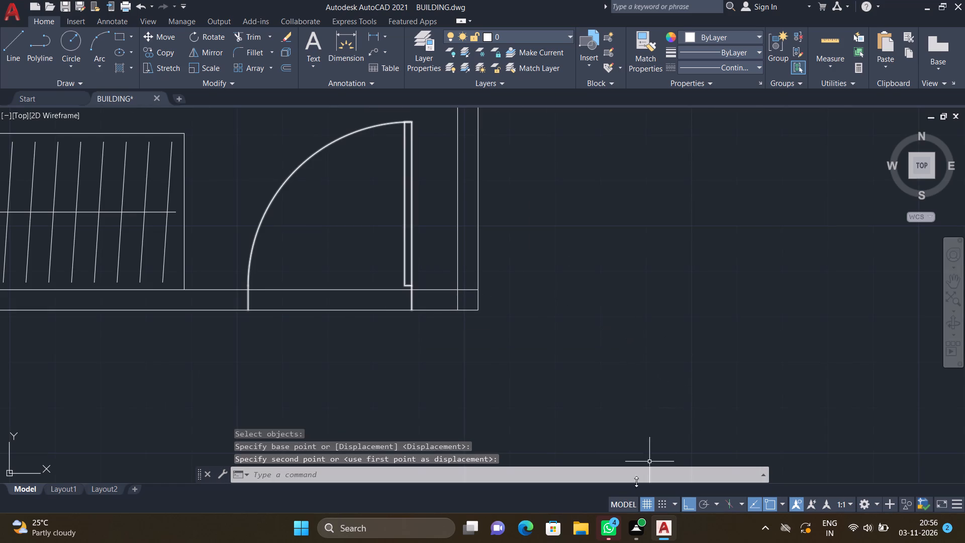
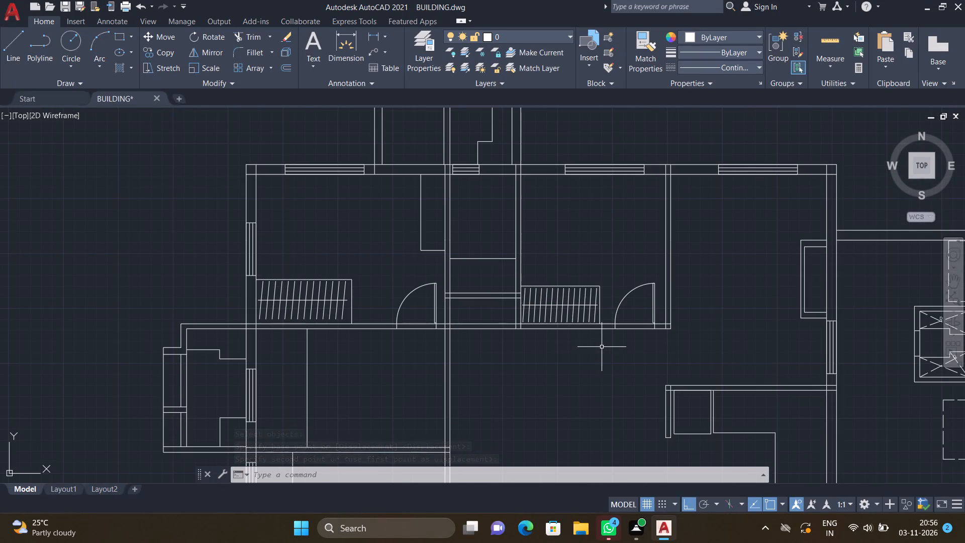
Copy the northwest quarter of the small horizontal-leaf door symbol by its hinge end into the east wall of the narrow room between the two northern rooms.
scroll(598, 345, "down", 5)
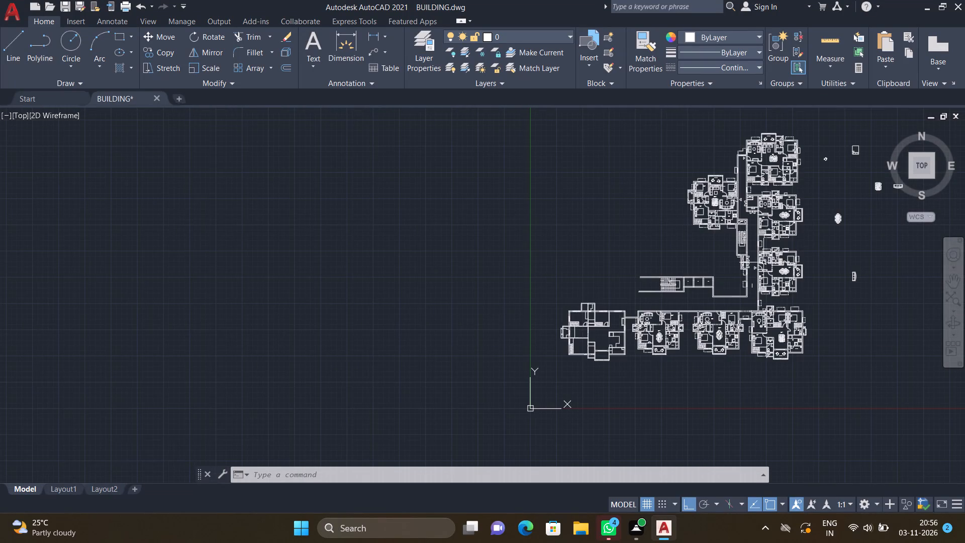
middle_click_drag(675, 268, 649, 277)
scroll(651, 279, "down", 2)
scroll(792, 235, "up", 3)
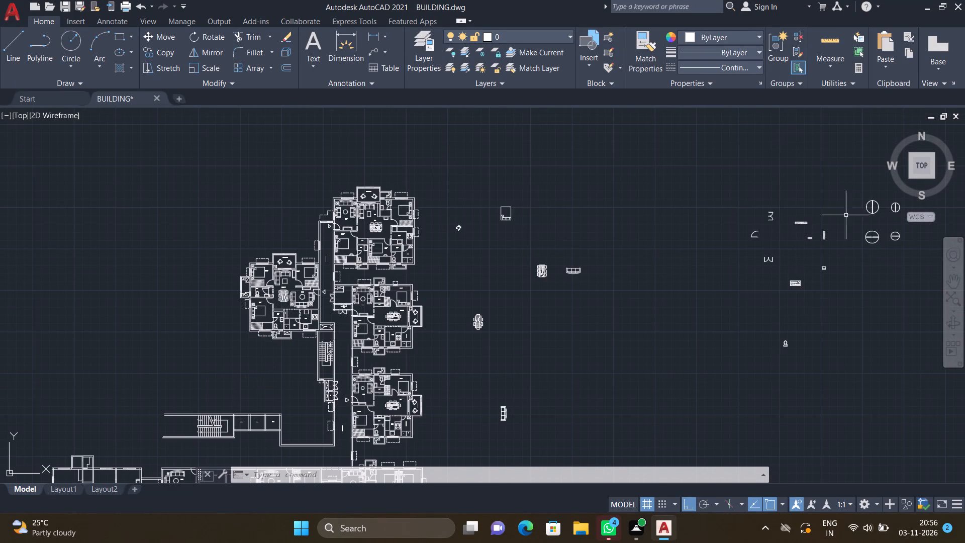
scroll(821, 219, "down", 1)
scroll(872, 221, "up", 2)
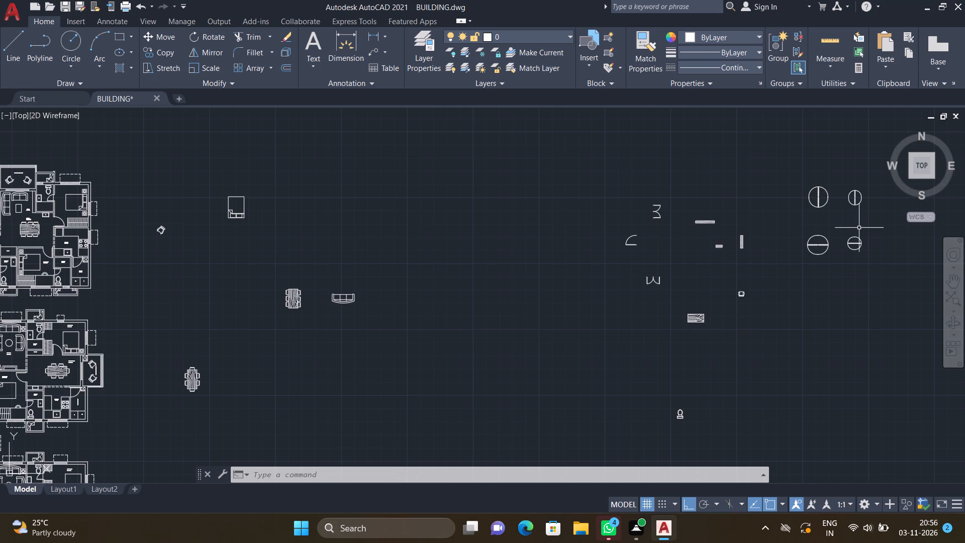
type("CO")
key("Return")
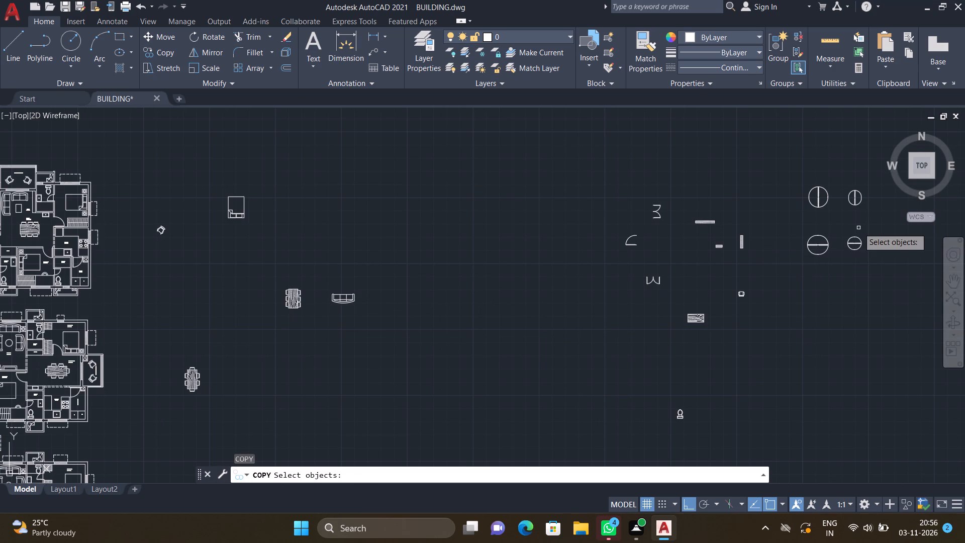
scroll(853, 240, "up", 3)
left_click(831, 231)
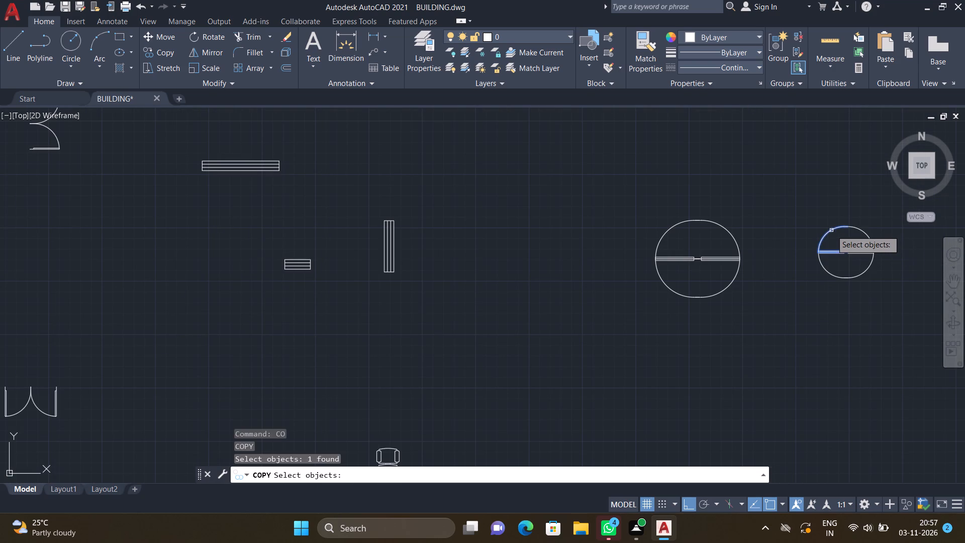
key("Return")
scroll(845, 248, "up", 2)
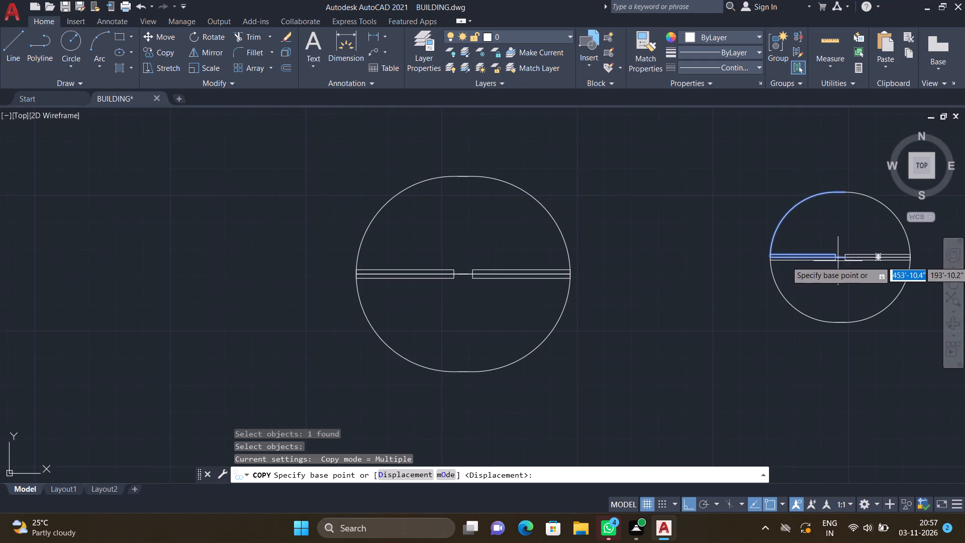
left_click(839, 260)
scroll(762, 258, "down", 5)
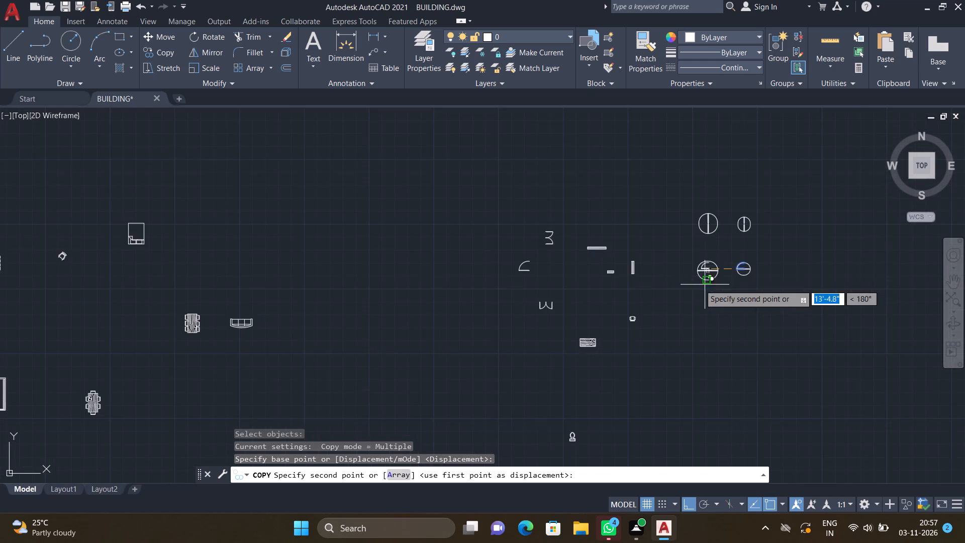
scroll(686, 271, "down", 5)
scroll(515, 357, "up", 2)
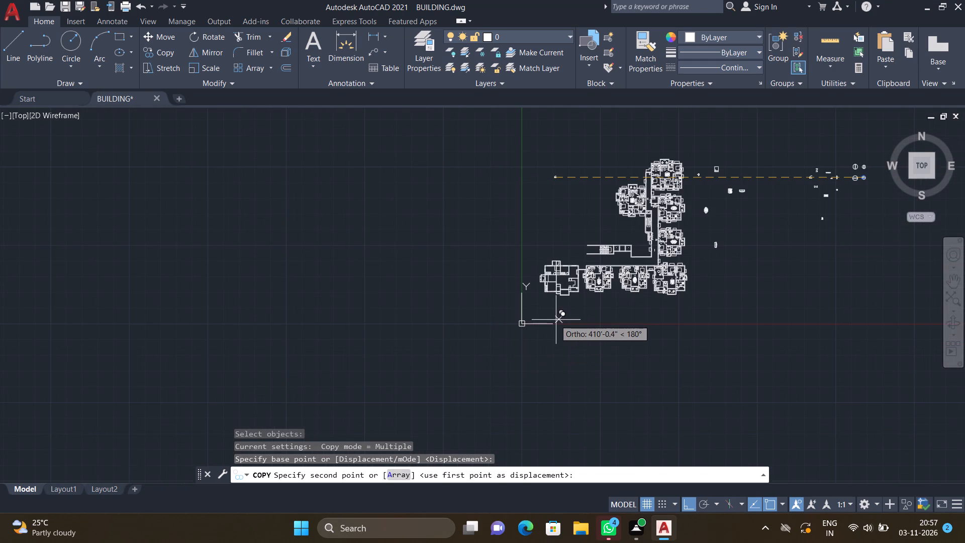
key("F8")
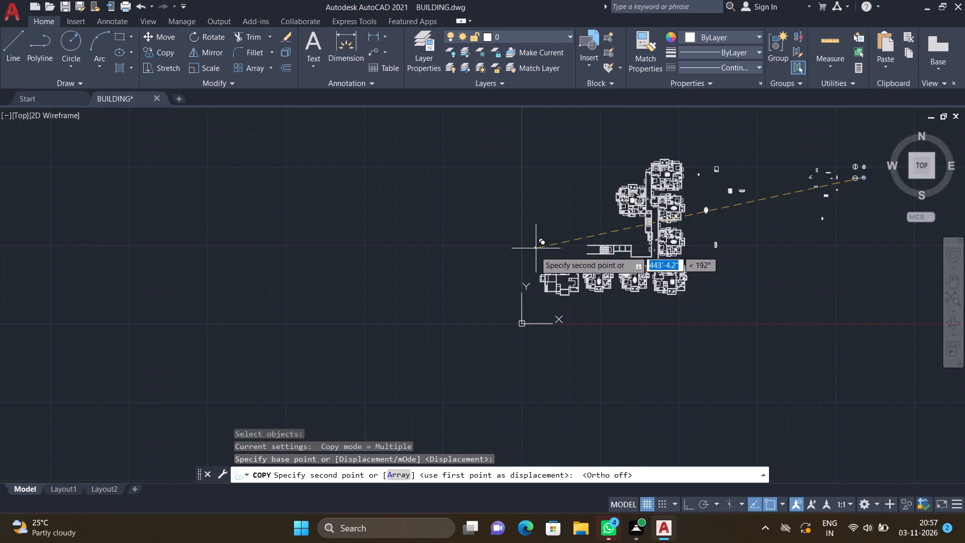
scroll(526, 283, "up", 3)
scroll(643, 264, "up", 2)
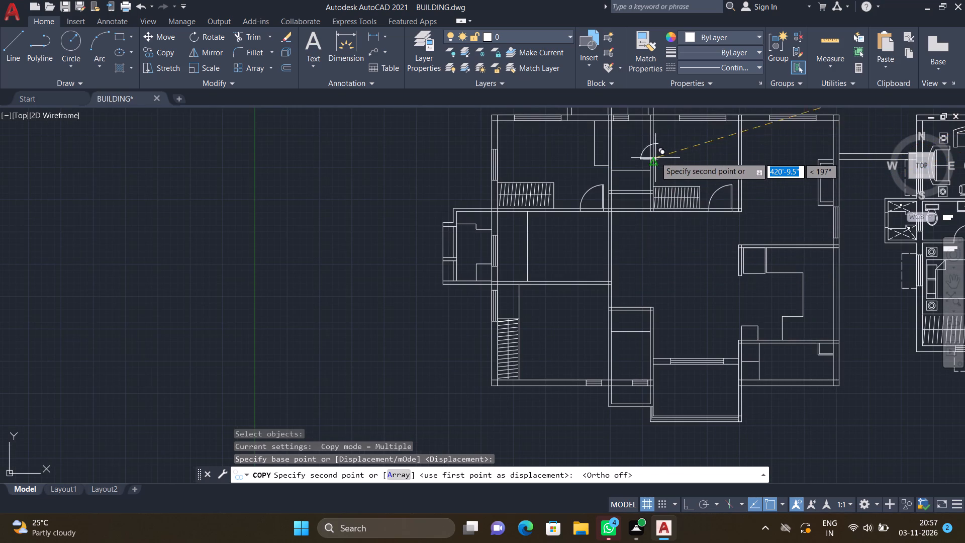
scroll(652, 153, "up", 3)
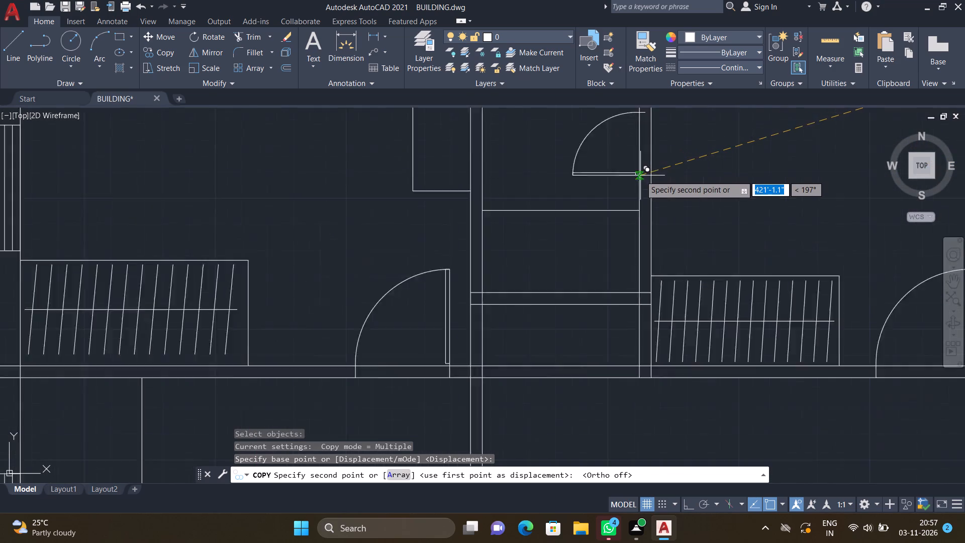
scroll(640, 175, "up", 1)
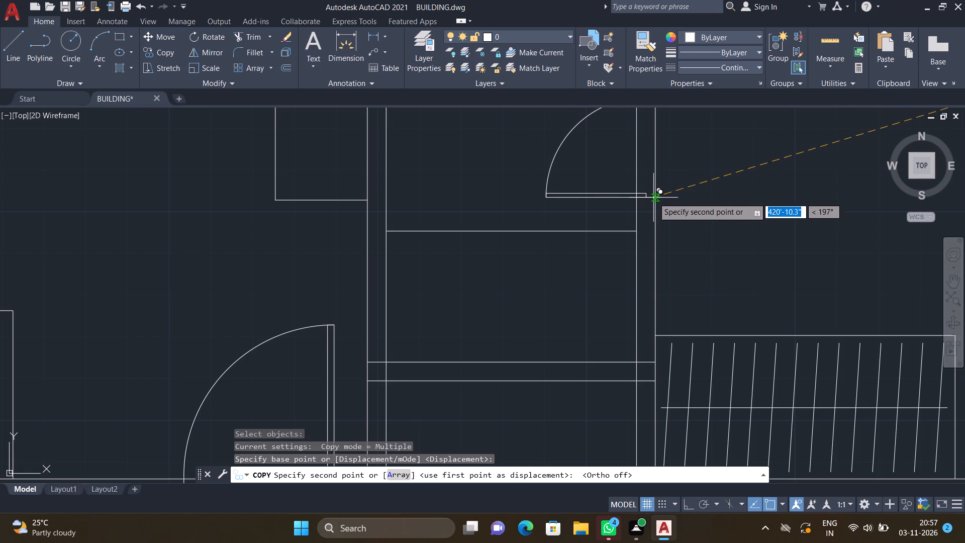
left_click(653, 198)
key("Return")
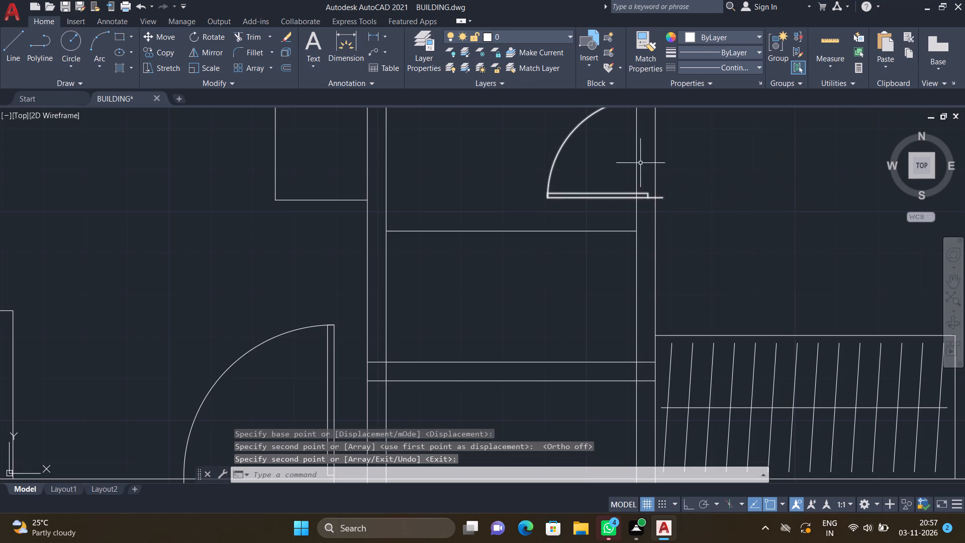
Move the copied small door straight west about 1.8 inches with Ortho on, so its hinge end meets the wall's east face.
scroll(649, 149, "down", 2)
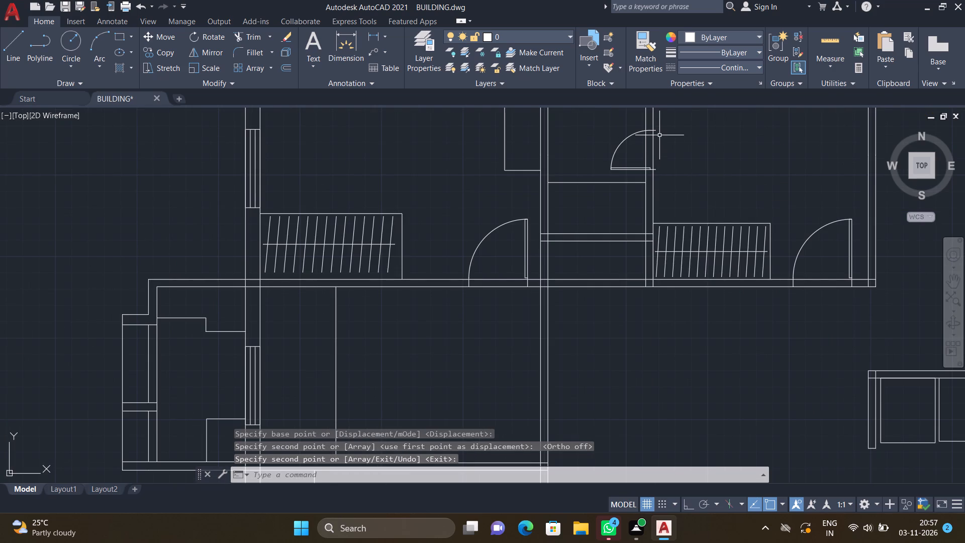
key("F8")
key("m")
key("Return")
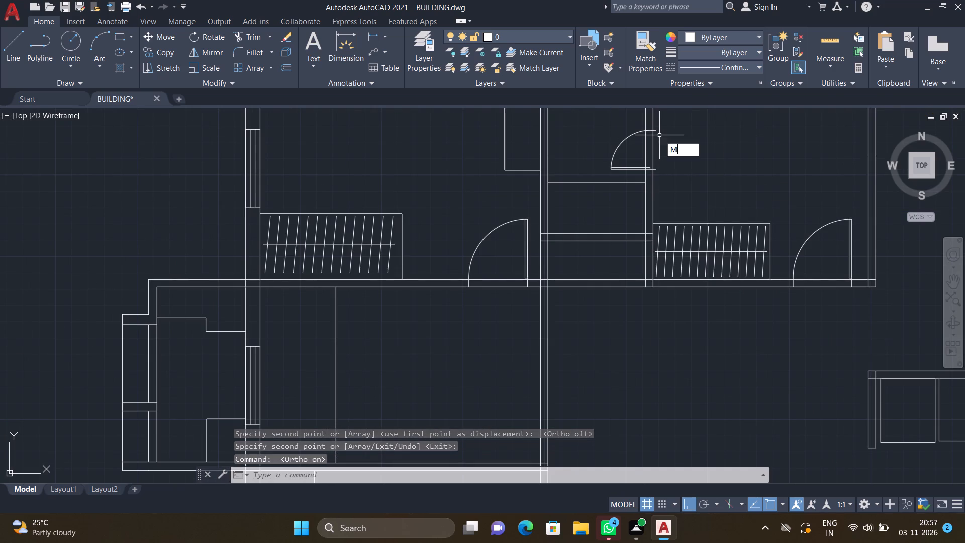
scroll(639, 169, "up", 1)
left_click(638, 169)
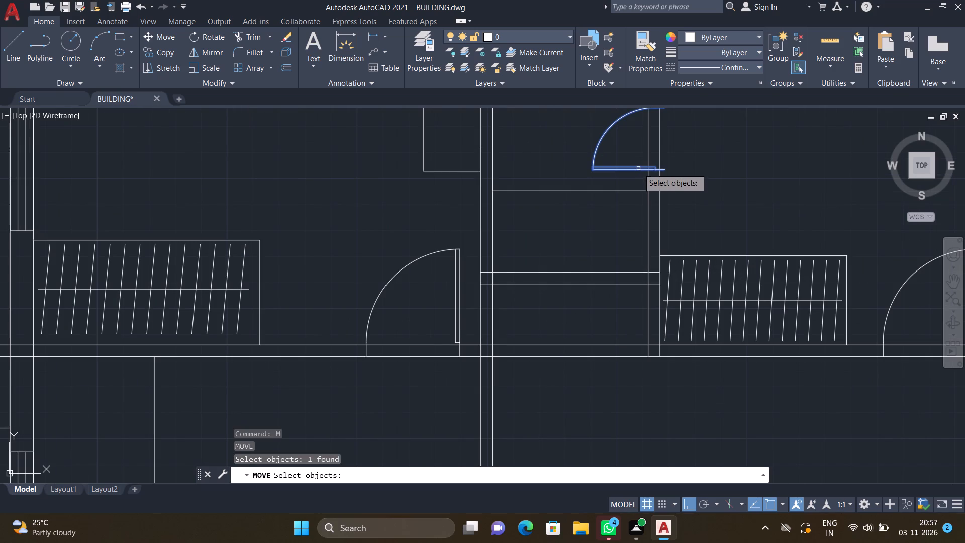
key("Return")
scroll(667, 174, "up", 5)
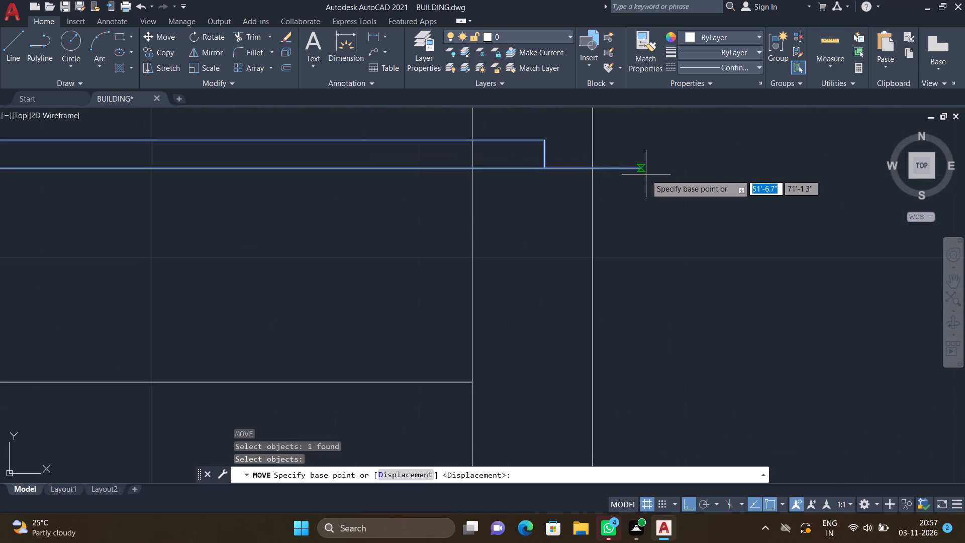
left_click(643, 170)
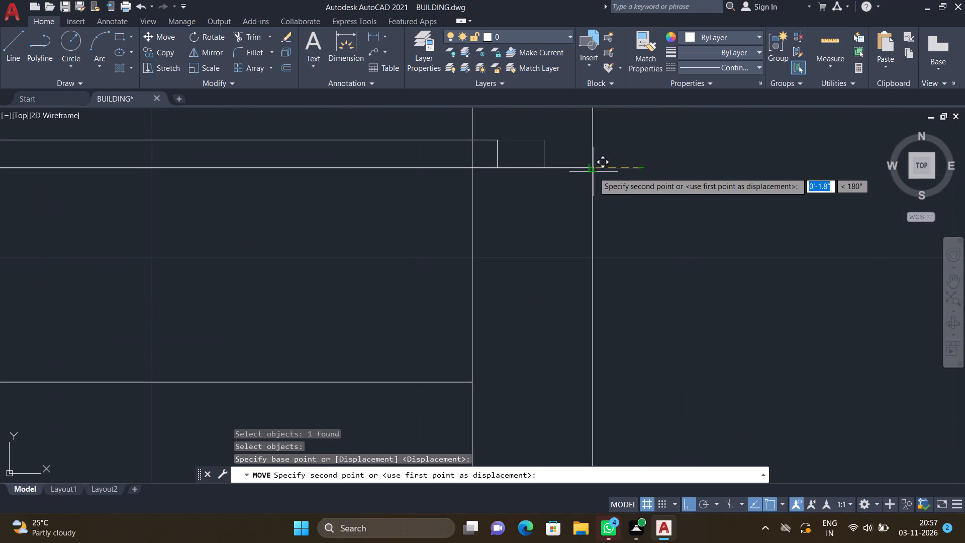
left_click(593, 170)
scroll(571, 176, "down", 6)
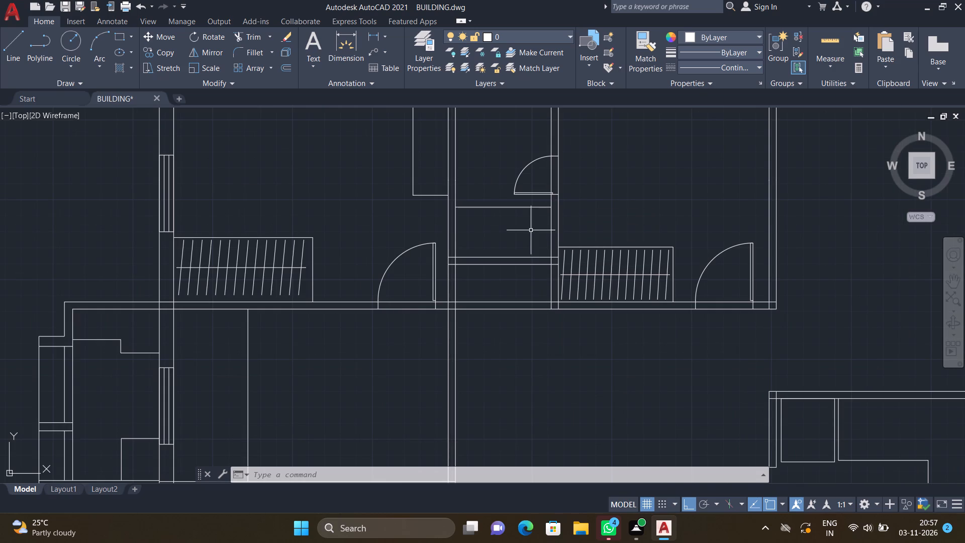
Copy the southwest quarter of the small vertical-leaf door symbol by its hinge end onto the north face of the west-middle room's north wall, Ortho off.
scroll(528, 233, "down", 5)
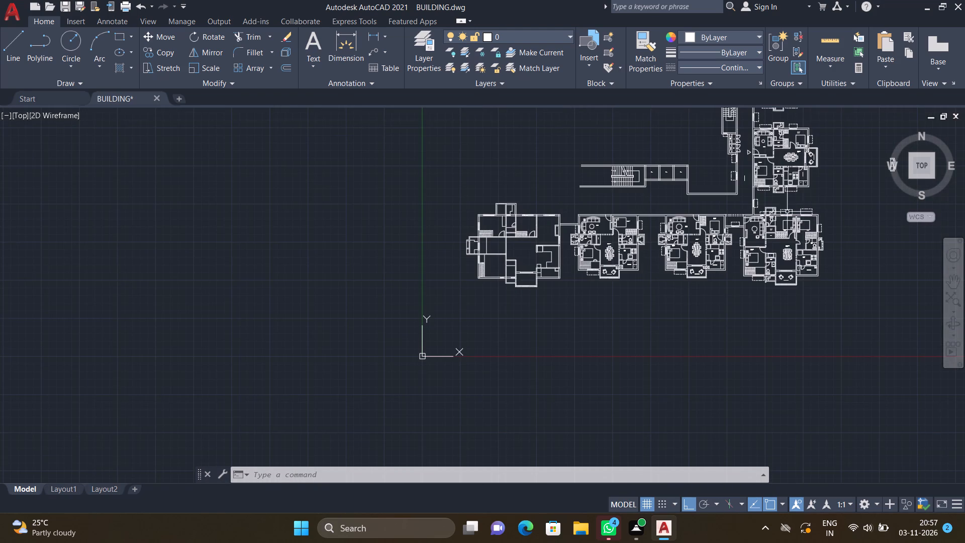
scroll(719, 233, "down", 4)
scroll(789, 199, "up", 6)
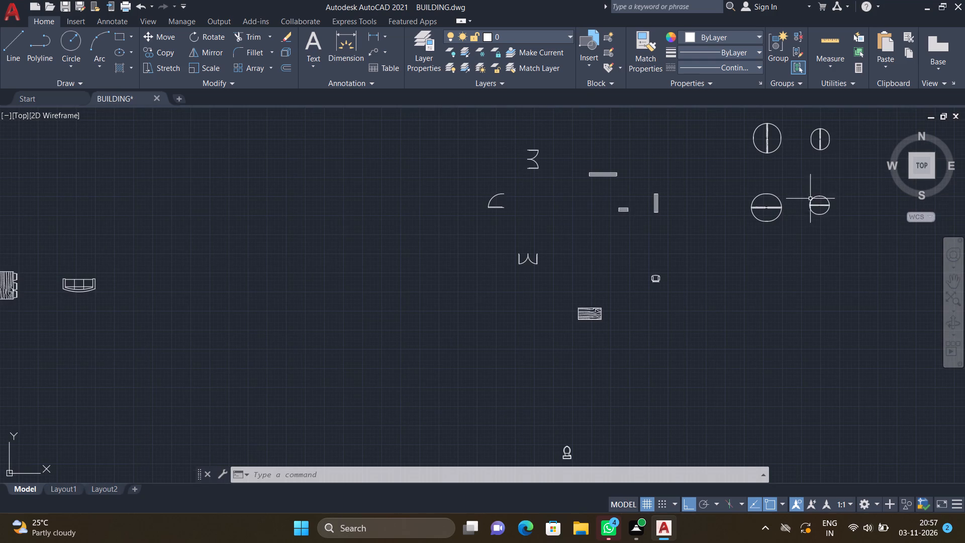
scroll(818, 145, "up", 3)
type("CO")
key("Return")
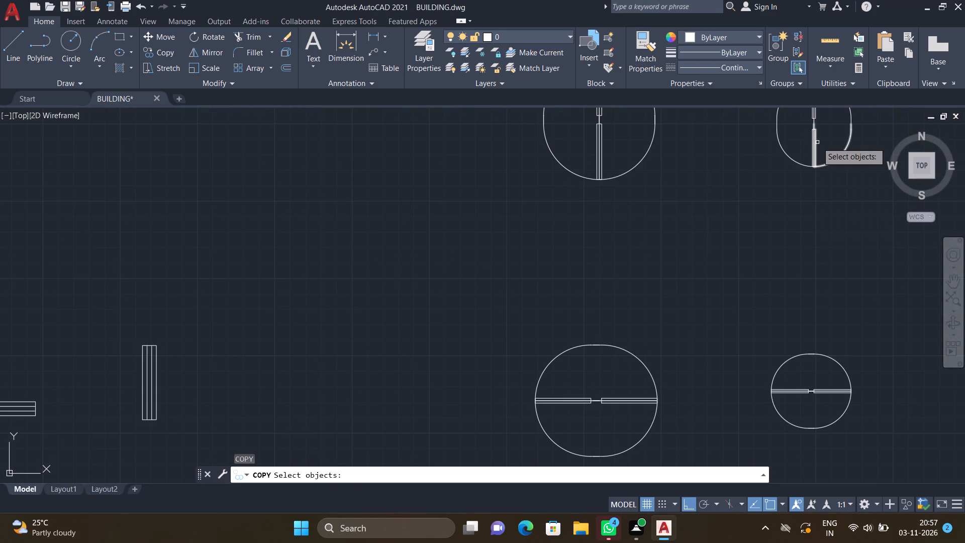
left_click(785, 154)
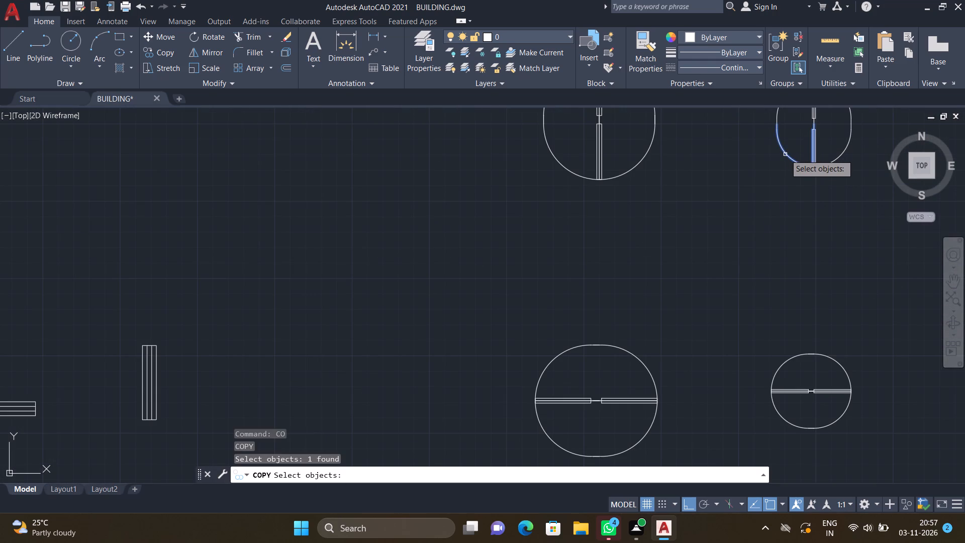
key("Return")
scroll(812, 127, "up", 2)
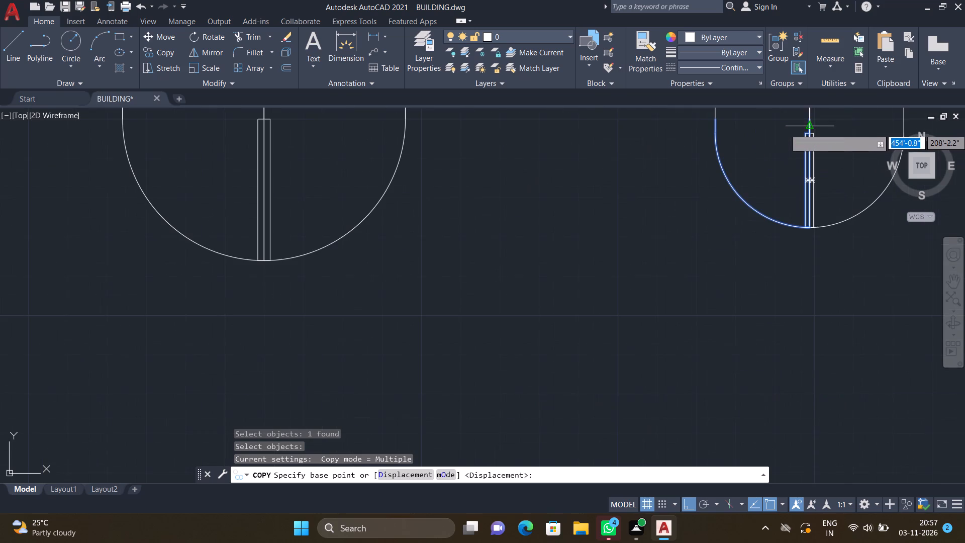
left_click(810, 121)
scroll(754, 196, "down", 5)
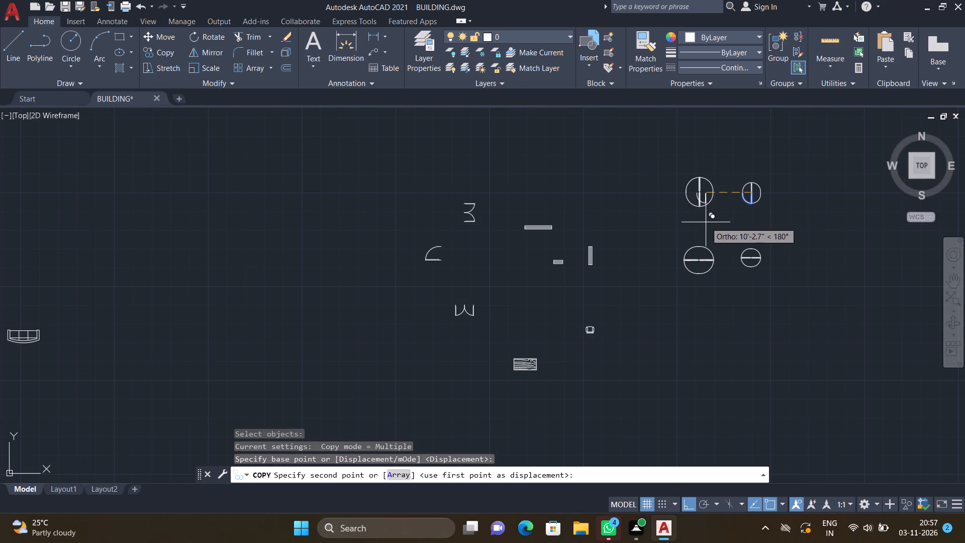
key("F8")
scroll(706, 222, "down", 5)
scroll(546, 310, "up", 3)
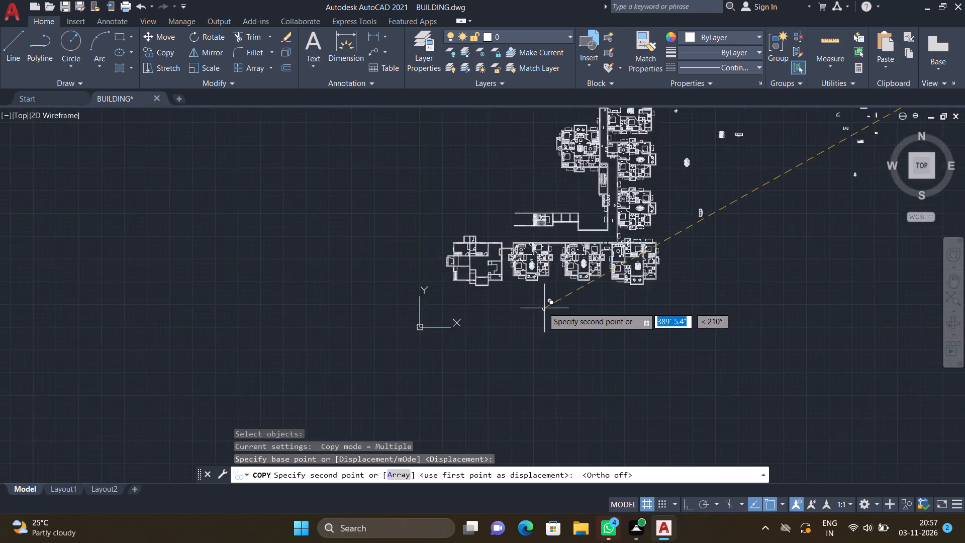
scroll(388, 257, "up", 2)
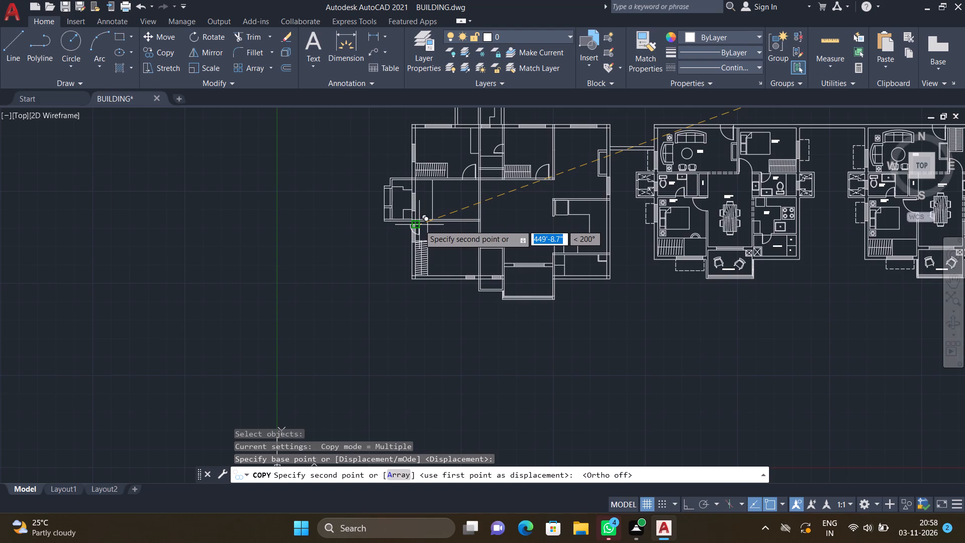
scroll(456, 193, "up", 1)
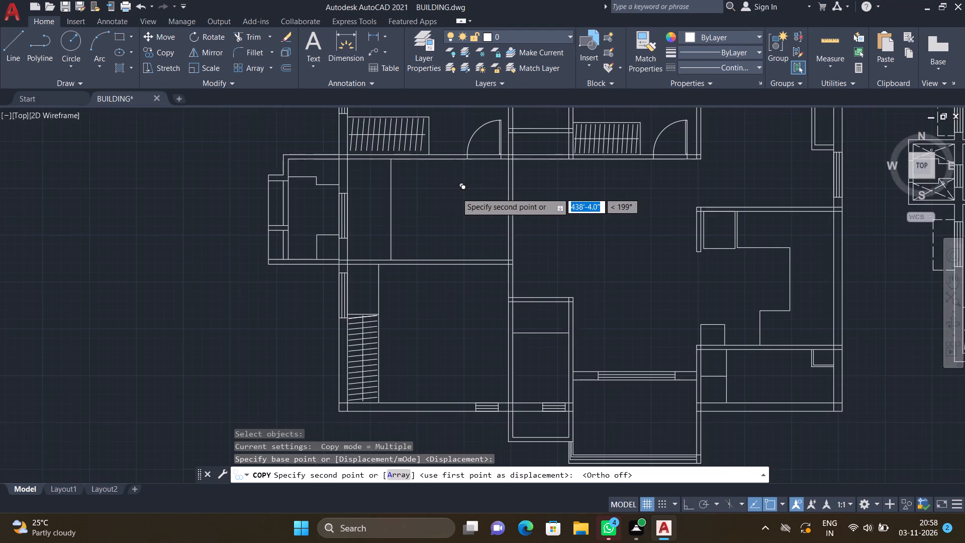
scroll(456, 193, "up", 1)
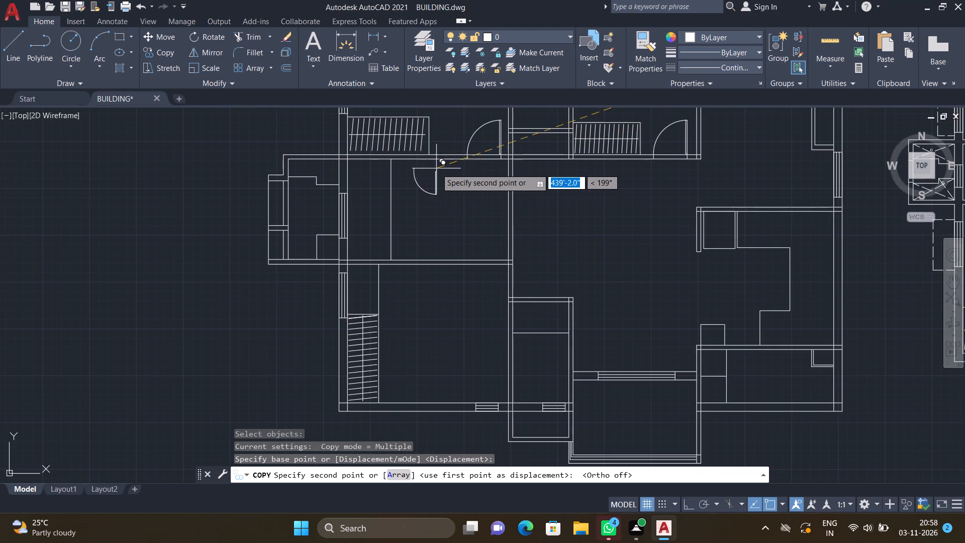
scroll(460, 162, "up", 2)
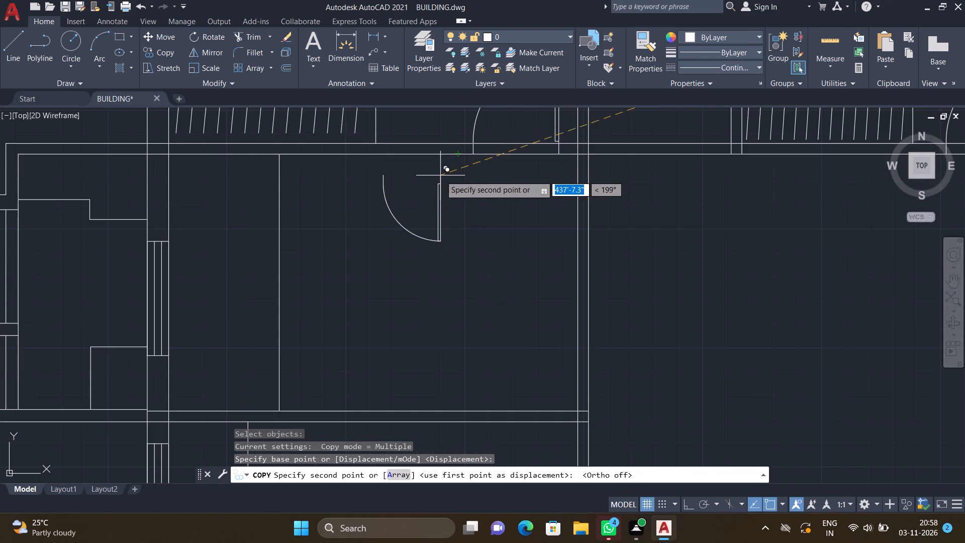
scroll(440, 175, "down", 2)
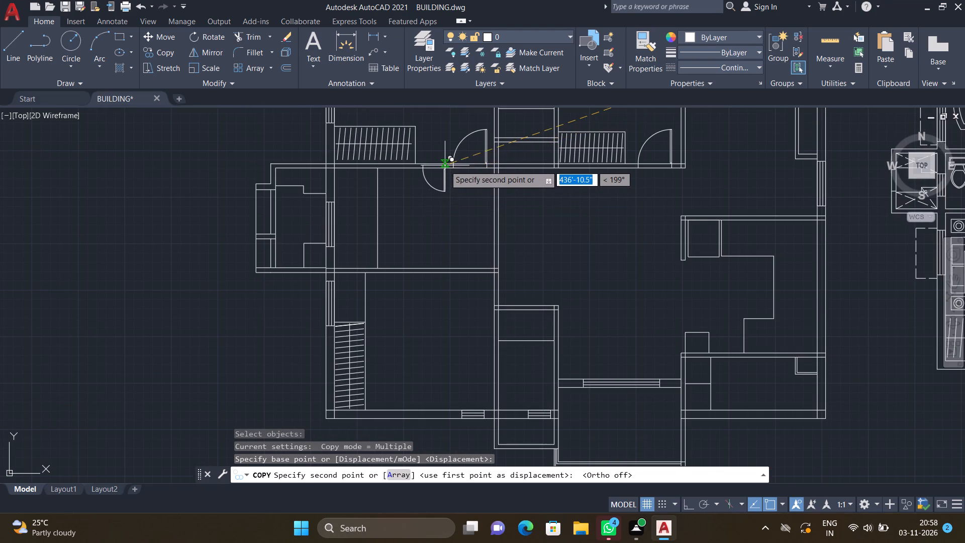
scroll(446, 159, "up", 2)
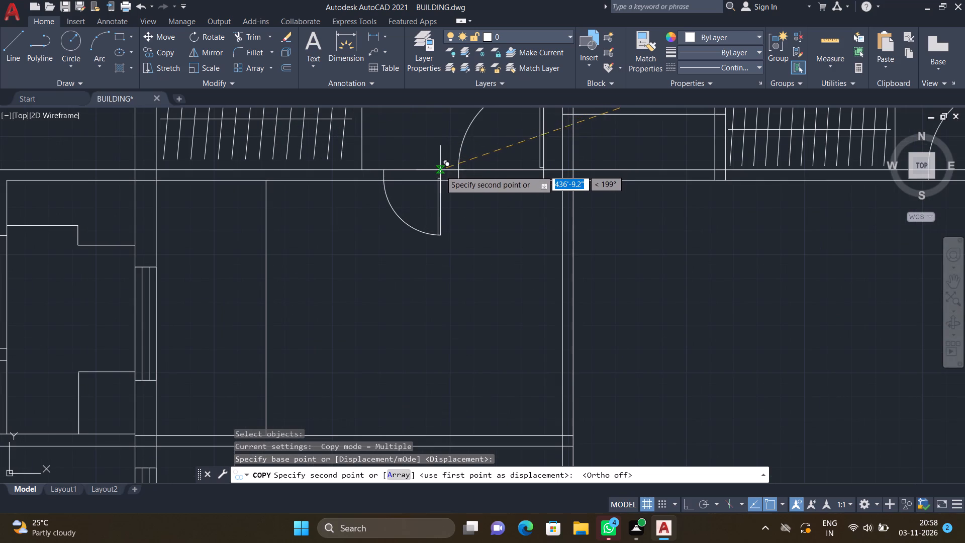
scroll(427, 191, "down", 1)
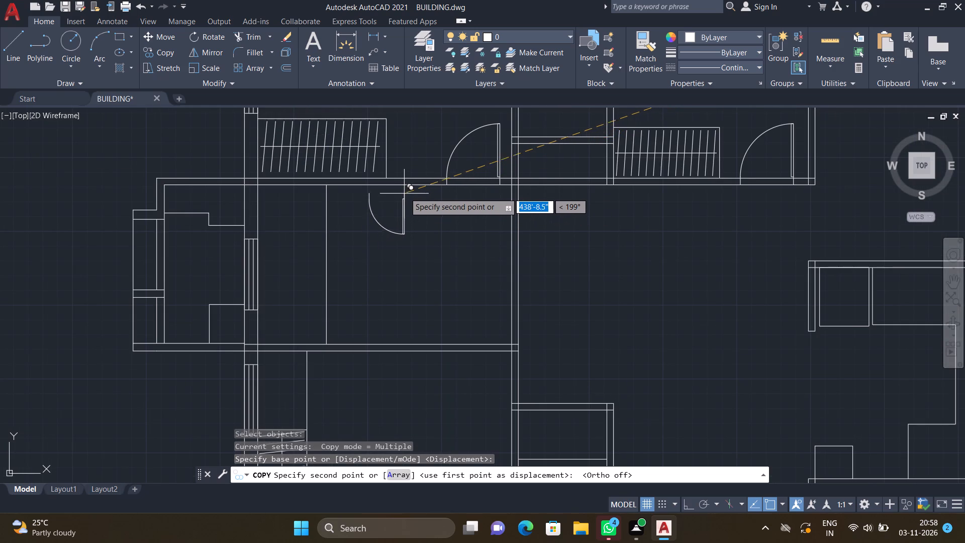
scroll(405, 192, "up", 2)
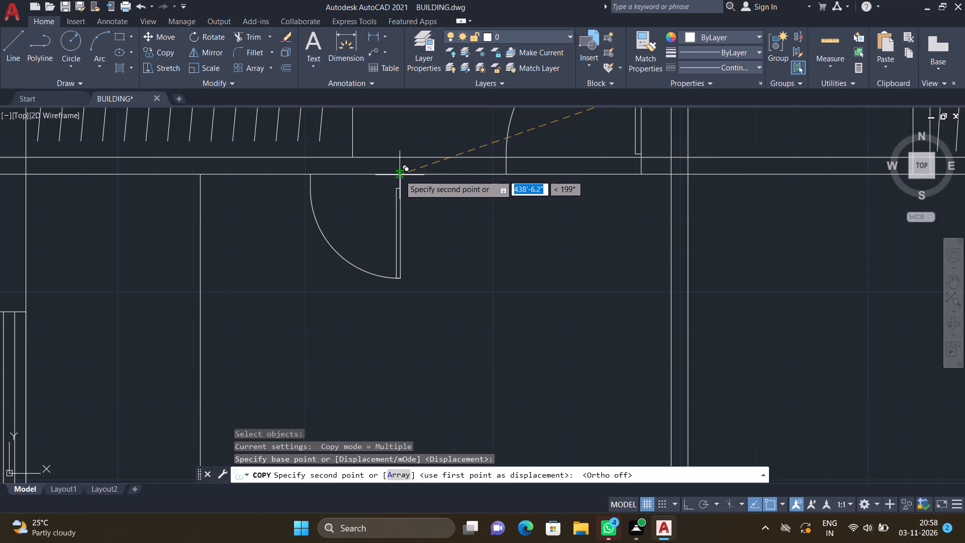
left_click(395, 157)
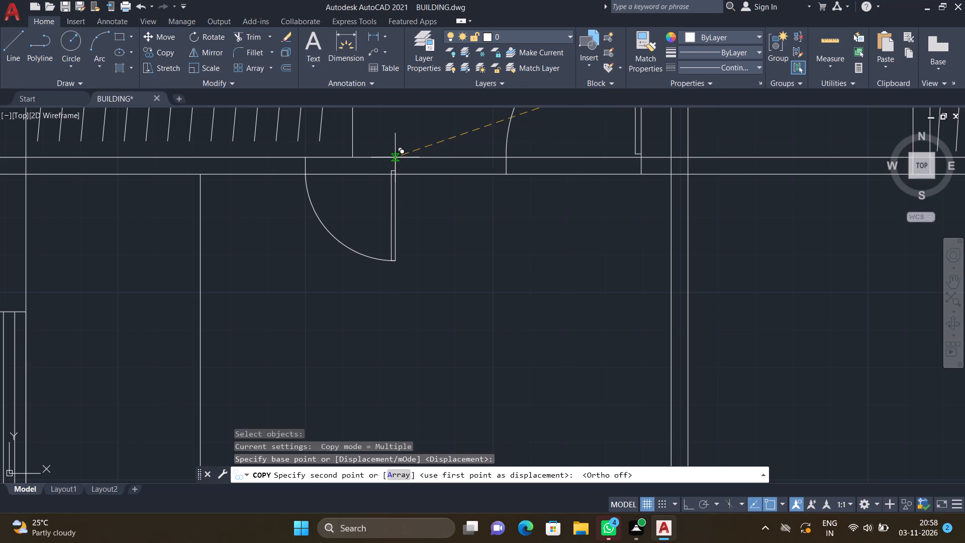
key("Return")
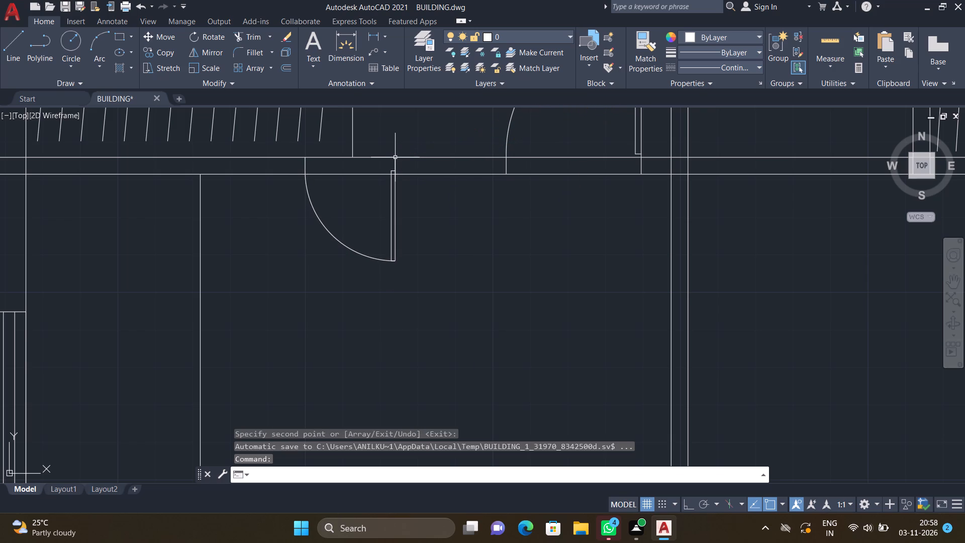
Draw a vertical line with Ortho on, just east of the copied small door, between the inner faces of the west-middle room's north and south walls.
scroll(426, 195, "down", 2)
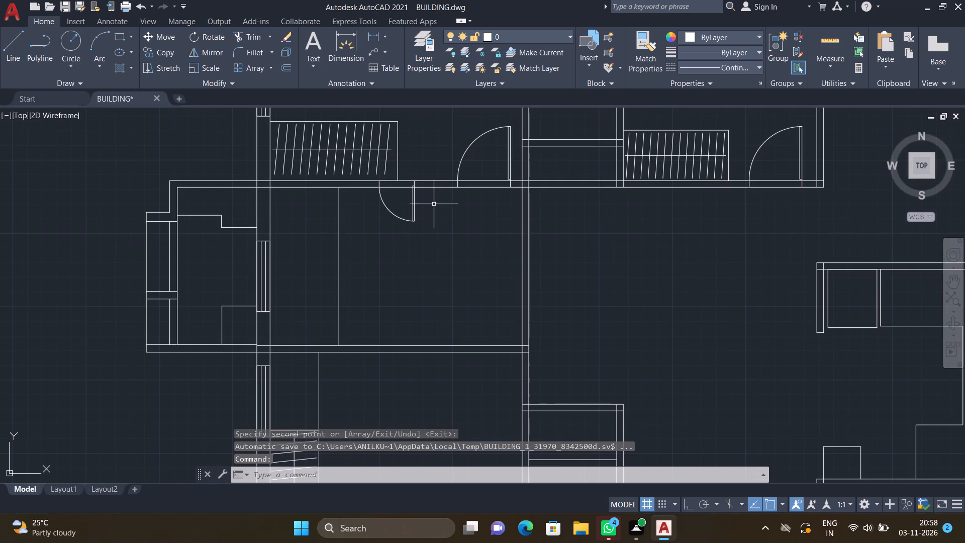
key("l")
key("Return")
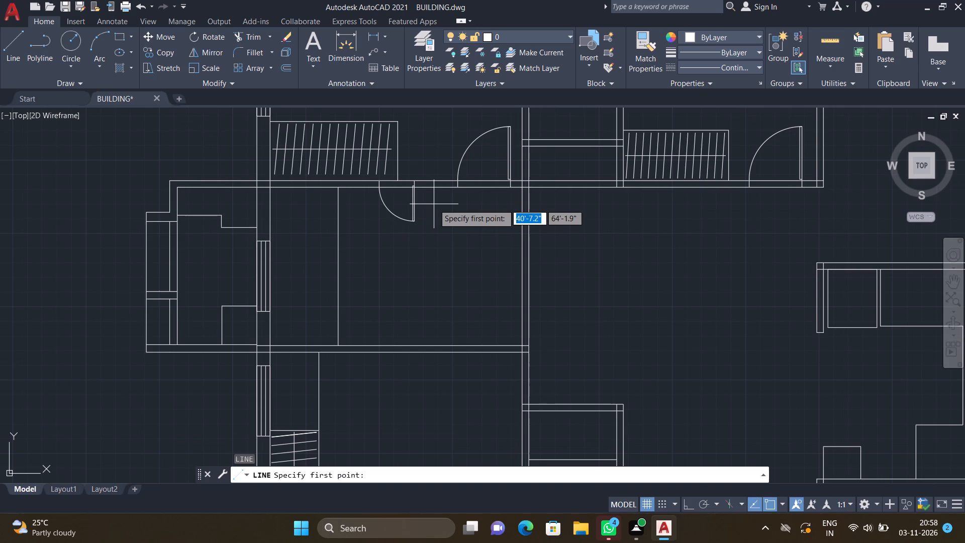
key("F8")
scroll(426, 207, "up", 1)
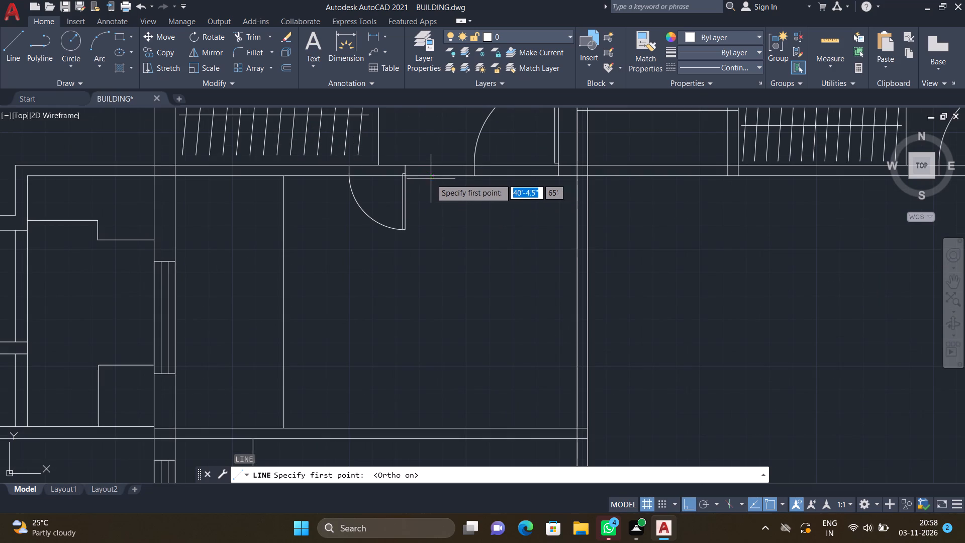
left_click(423, 176)
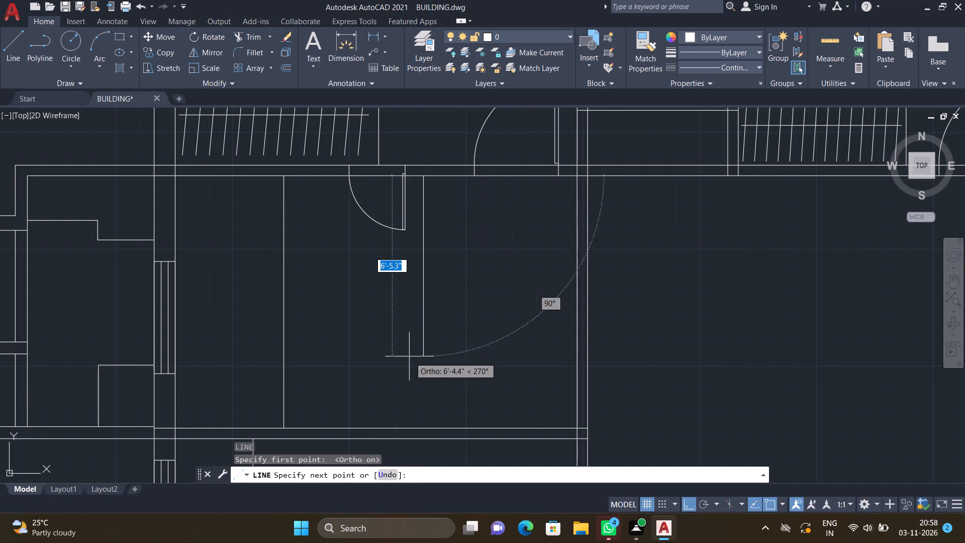
left_click(426, 427)
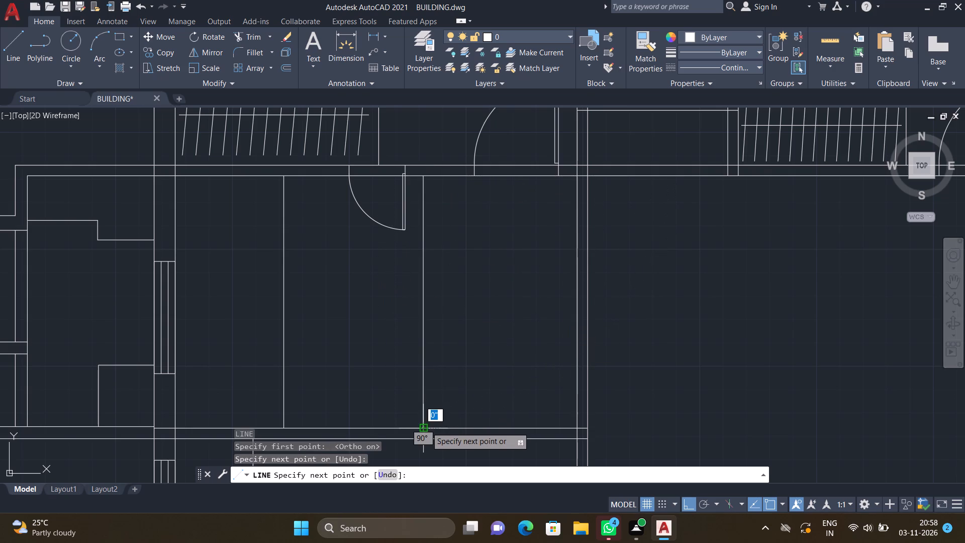
key("Return")
Offset the new vertical line 4.5" to the east to form a partition wall in the west-middle room.
key("o")
key("Return")
type("4.5\"")
key("Return")
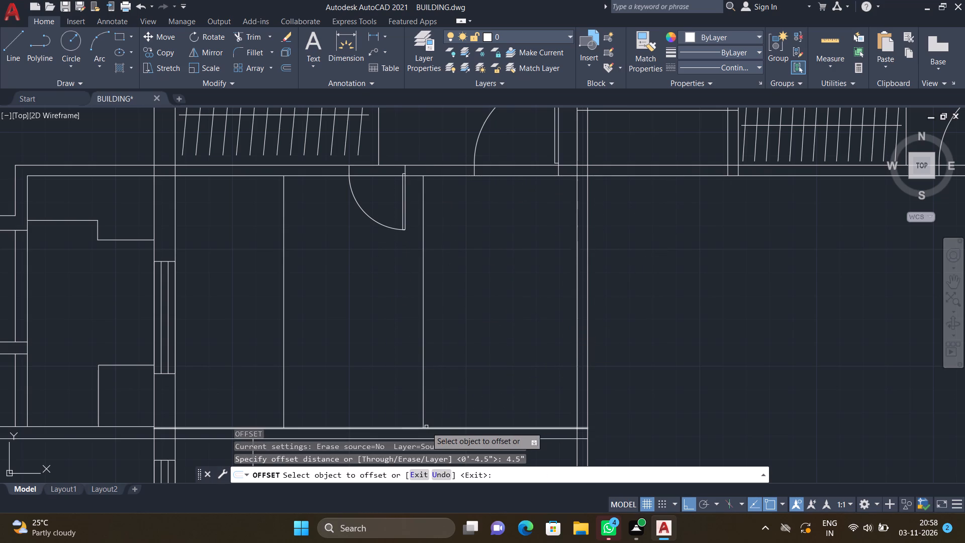
left_click(424, 361)
left_click(485, 368)
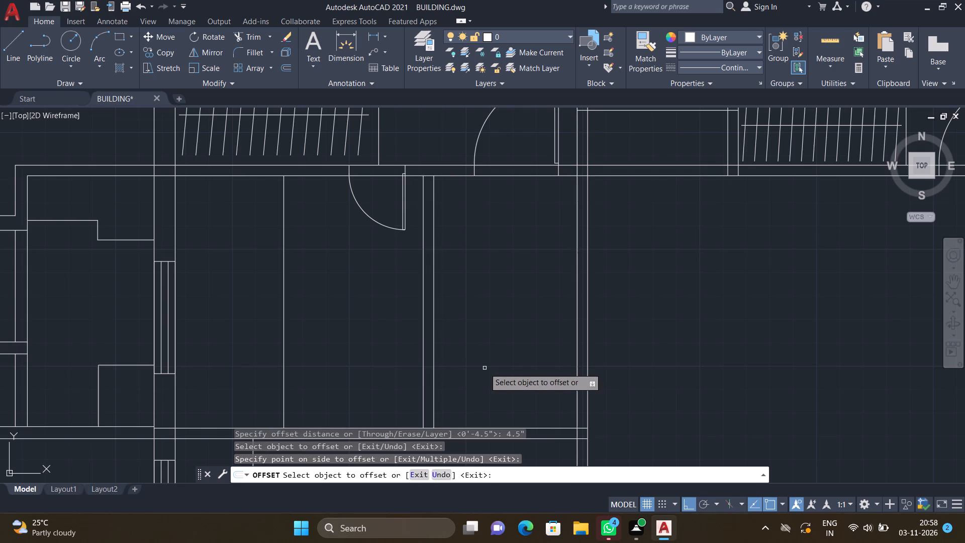
key("Return")
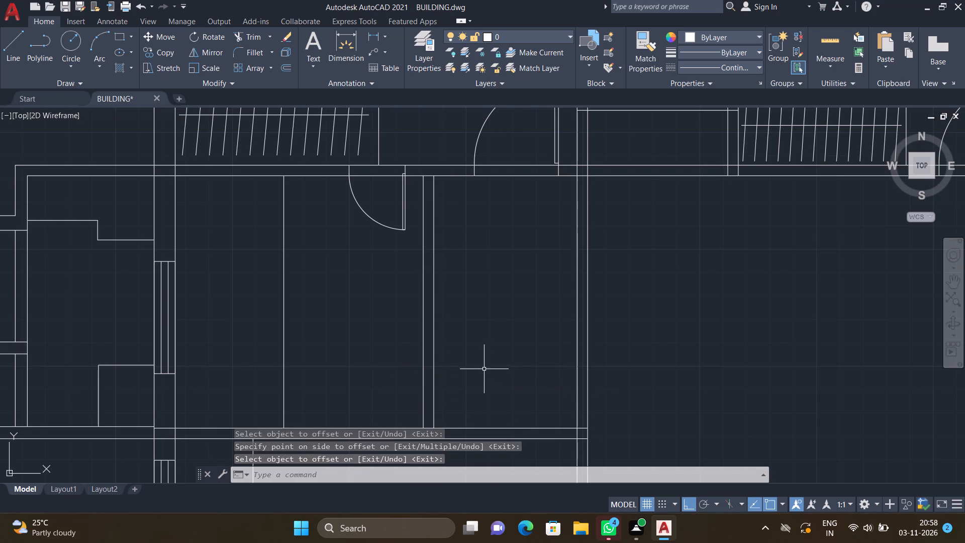
Copy the southwest quarter of the large vertical-leaf door symbol into the southwest room's north wall, near its east end, Ortho off.
scroll(484, 372, "down", 4)
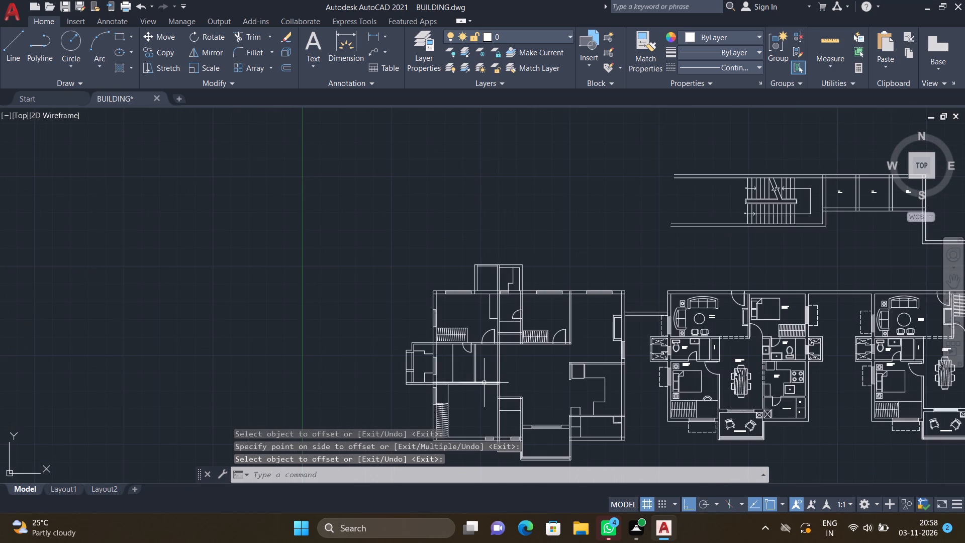
scroll(552, 369, "down", 2)
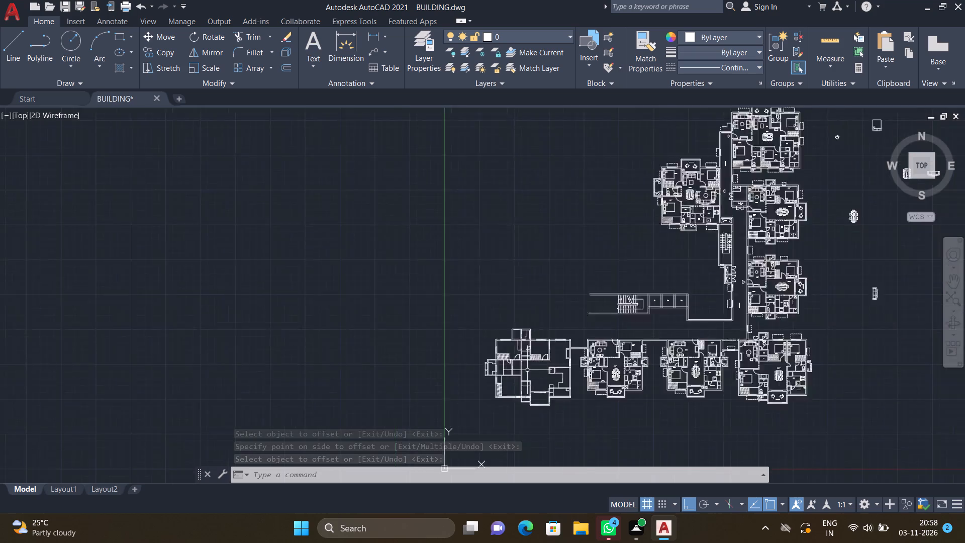
scroll(528, 370, "down", 2)
scroll(787, 264, "up", 3)
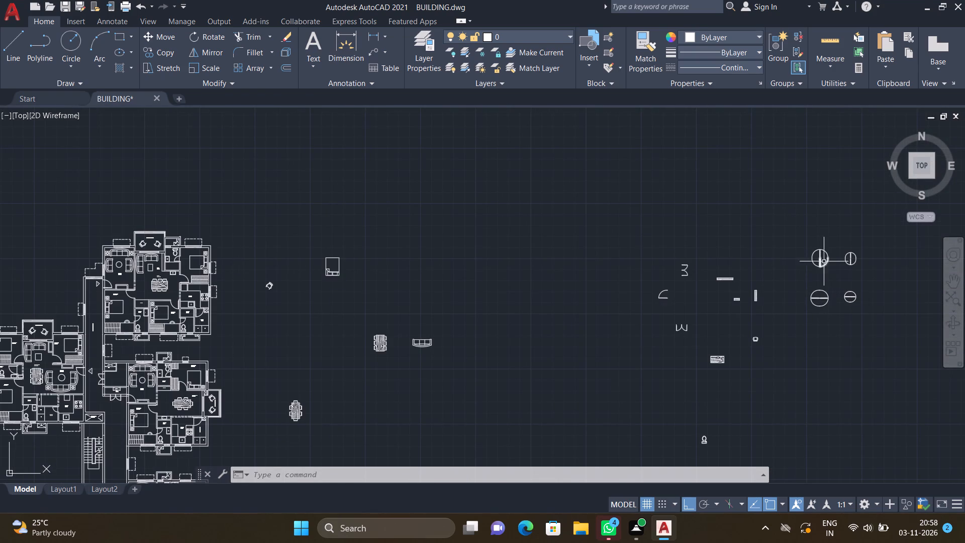
scroll(821, 258, "up", 3)
type("CO")
key("Return")
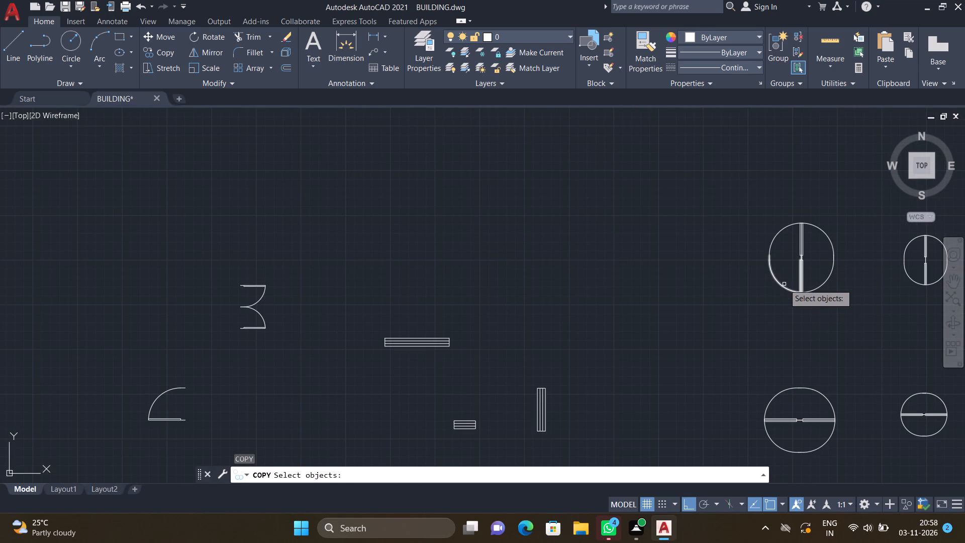
left_click(782, 286)
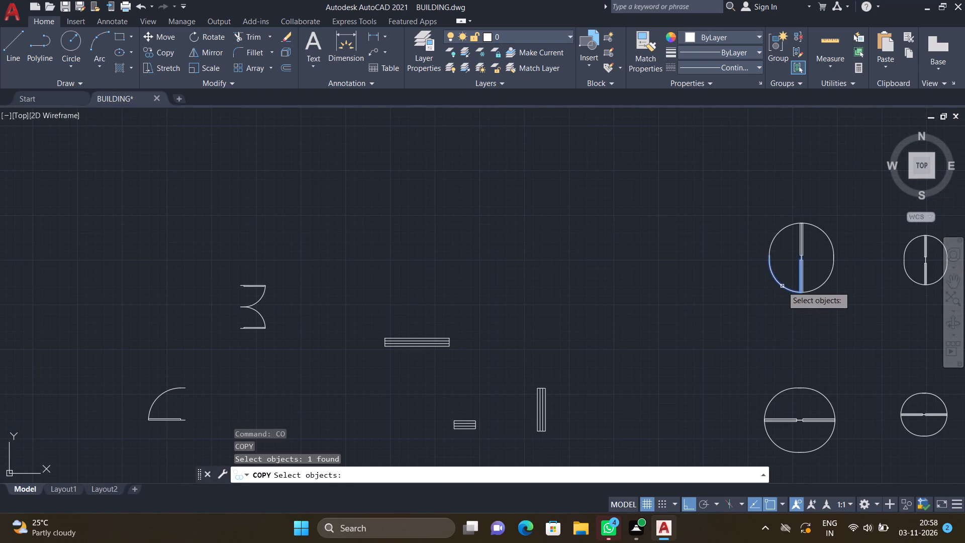
key("Return")
scroll(792, 264, "up", 2)
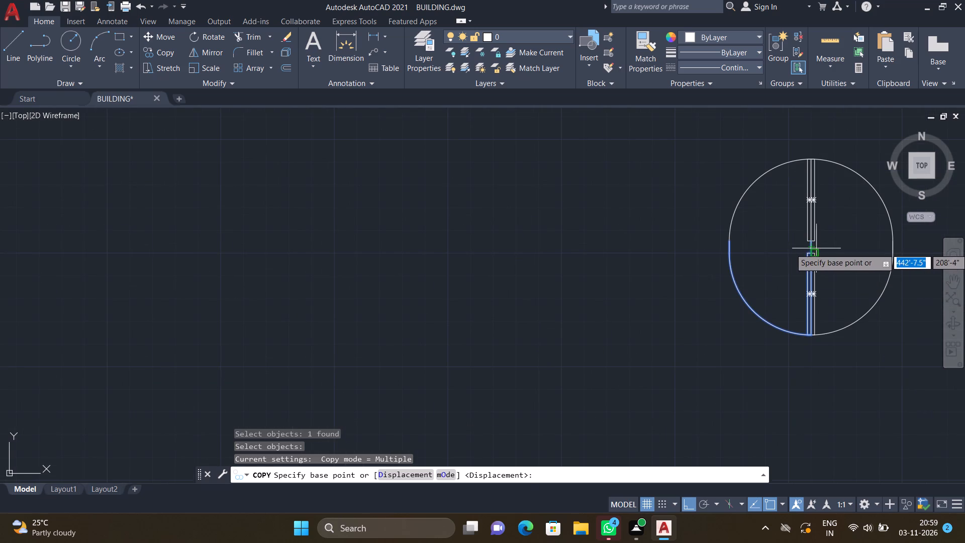
left_click(813, 248)
scroll(752, 308, "down", 5)
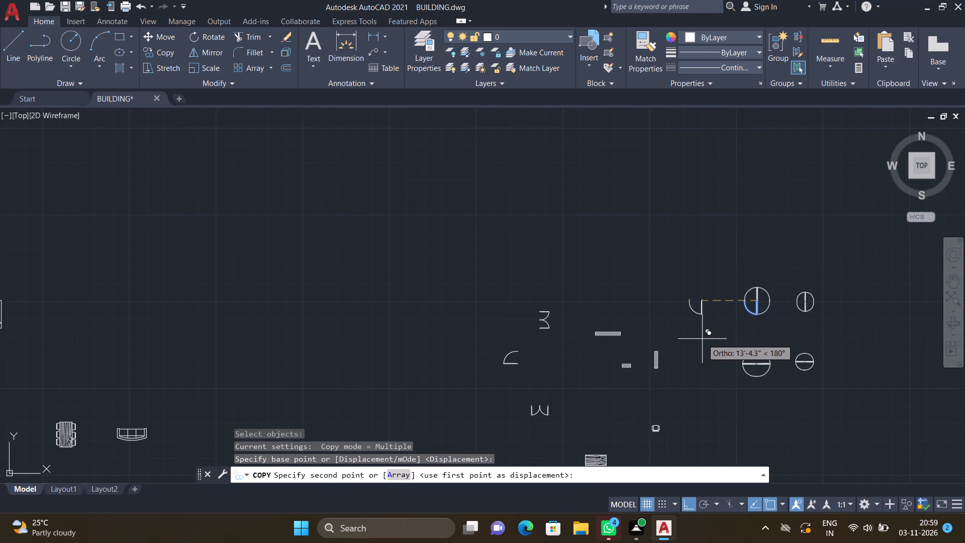
key("F8")
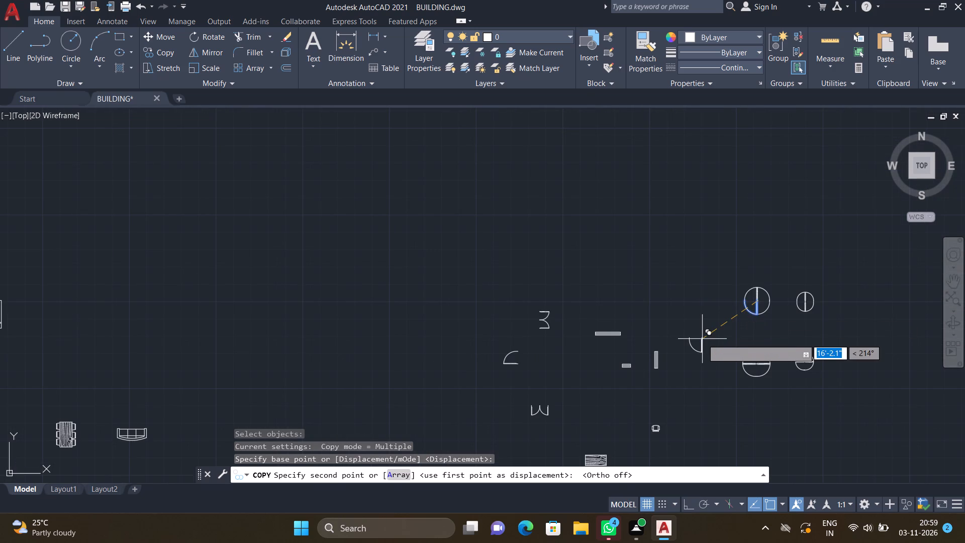
scroll(699, 354, "down", 5)
scroll(505, 442, "up", 4)
scroll(632, 285, "up", 2)
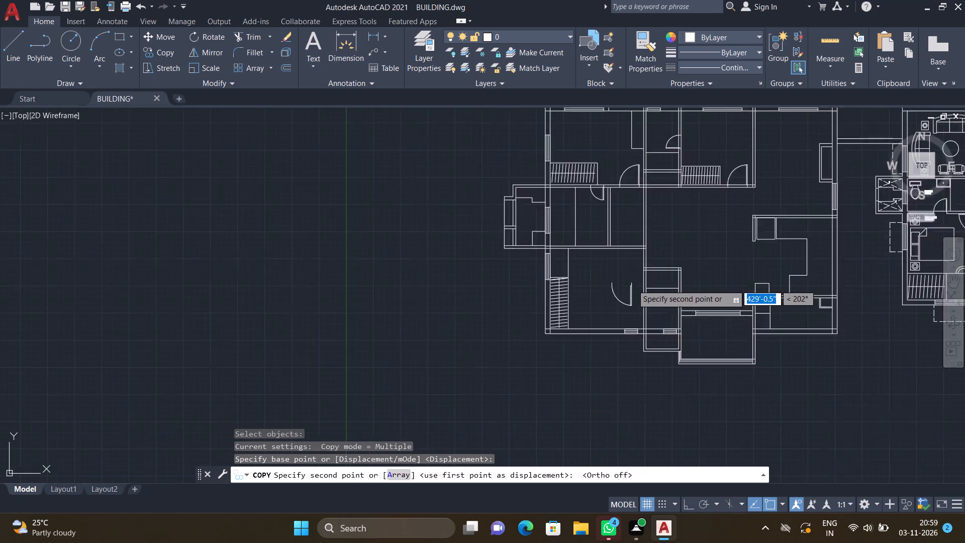
scroll(632, 285, "up", 1)
scroll(644, 232, "up", 2)
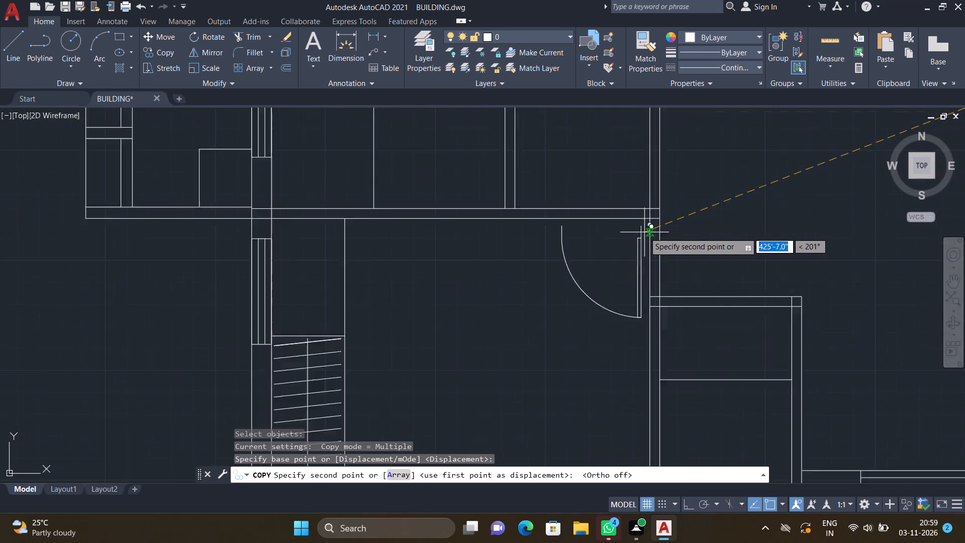
scroll(644, 232, "up", 3)
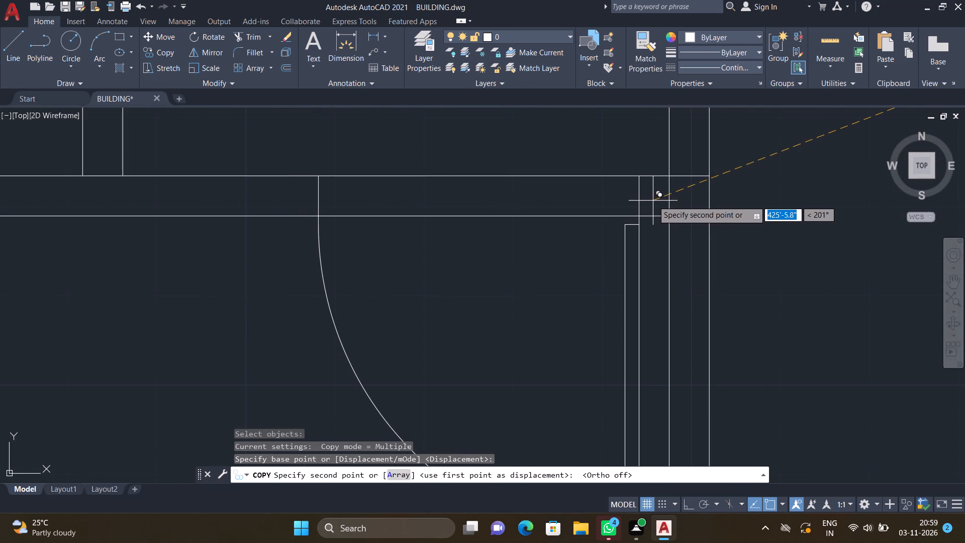
left_click(653, 200)
key("Return")
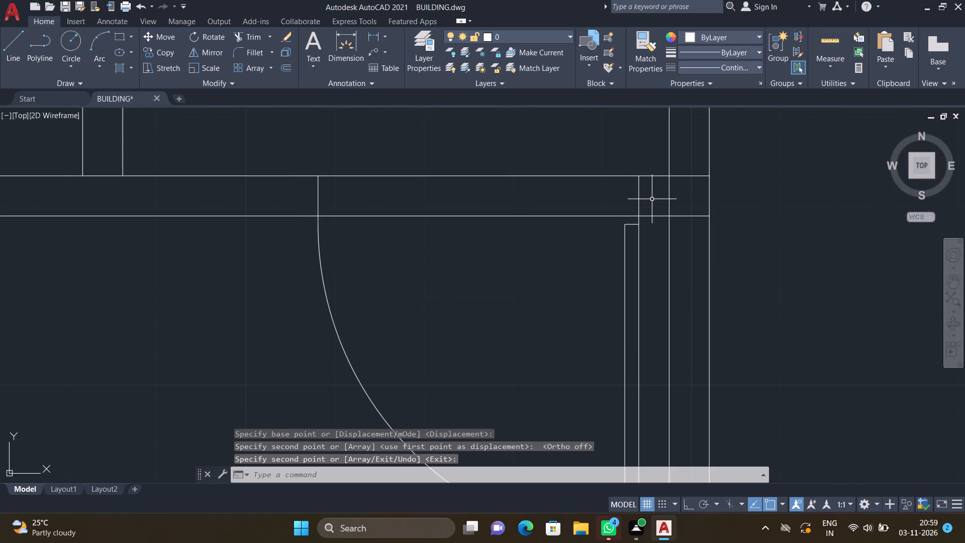
Copy the southeast quarter of the small horizontal-leaf door symbol by its hinge end onto the wall between the southwest room and the narrow room to its east.
scroll(642, 199, "down", 2)
scroll(565, 201, "up", 1)
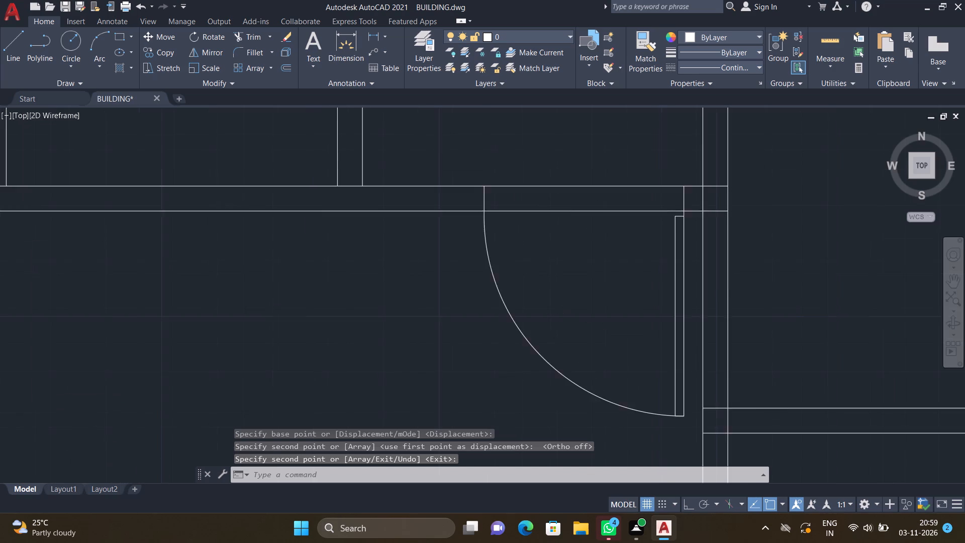
scroll(565, 201, "up", 1)
scroll(738, 177, "up", 1)
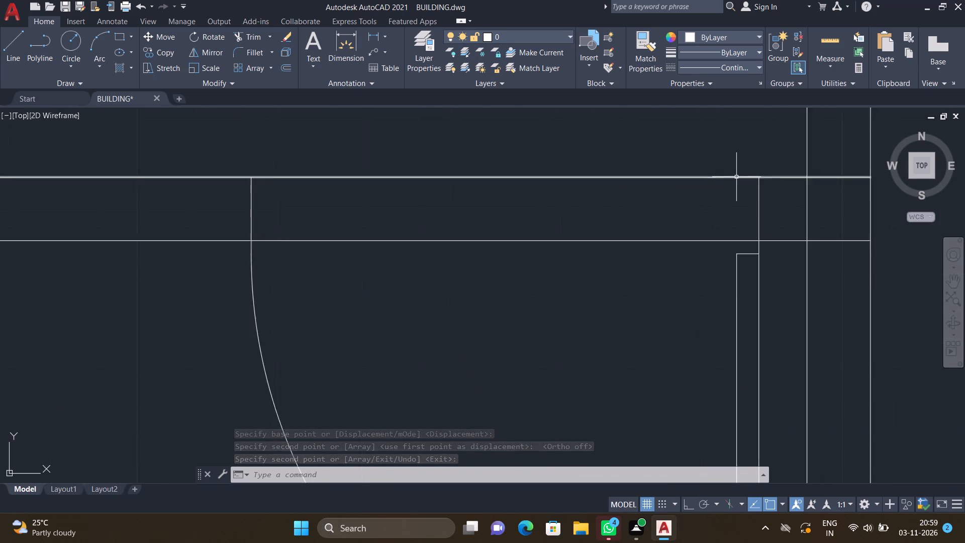
scroll(736, 177, "up", 1)
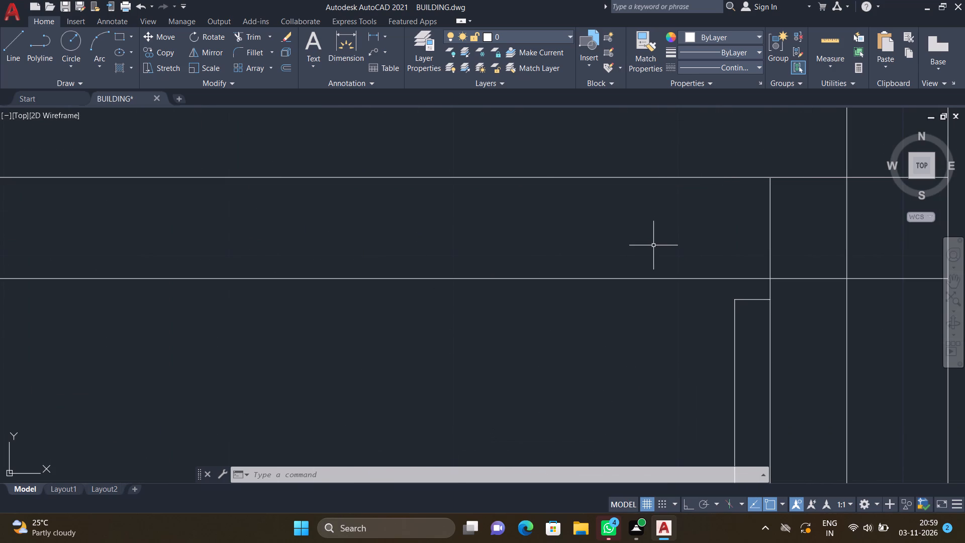
scroll(635, 234, "down", 5)
scroll(585, 287, "down", 3)
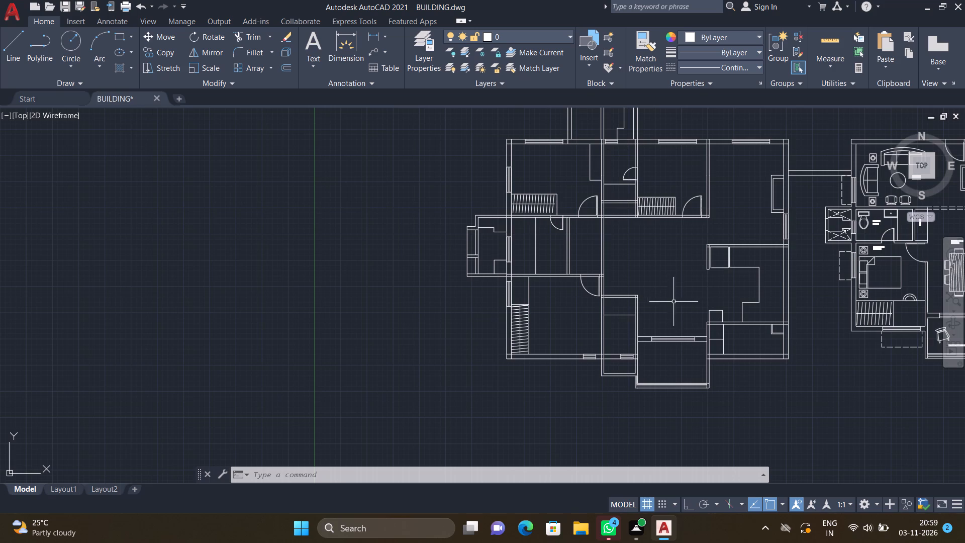
scroll(592, 289, "down", 2)
scroll(652, 299, "down", 1)
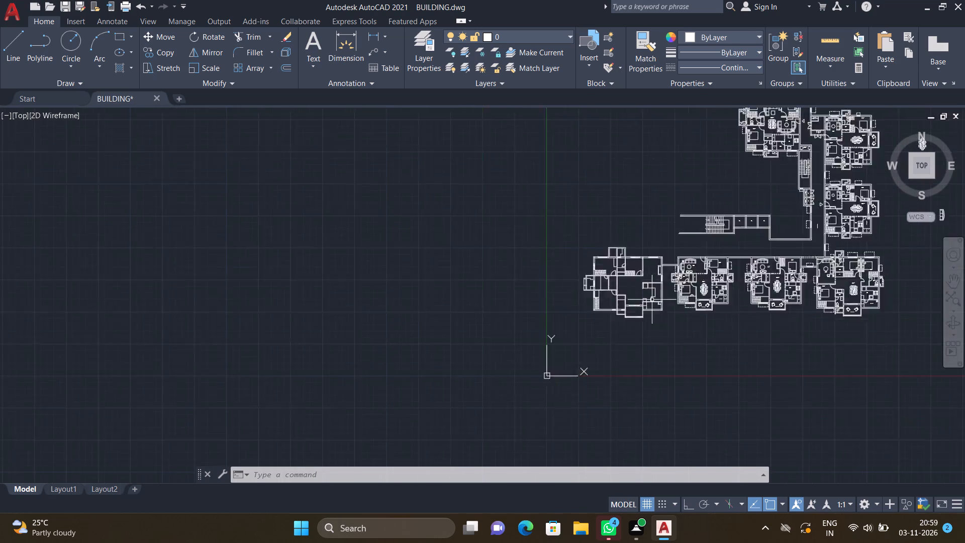
scroll(652, 300, "down", 2)
scroll(853, 223, "up", 2)
scroll(744, 222, "down", 1)
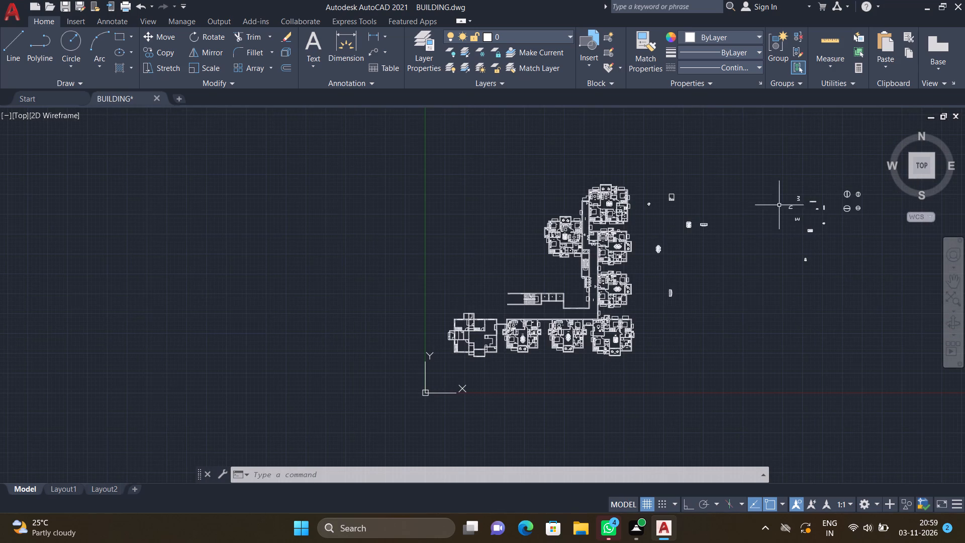
scroll(862, 205, "up", 3)
type("CO")
key("Return")
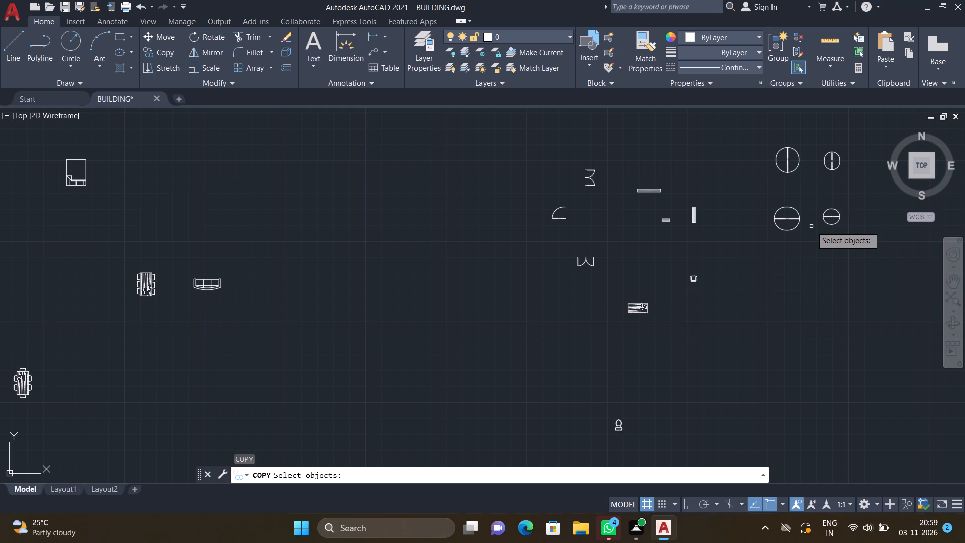
scroll(837, 217, "up", 3)
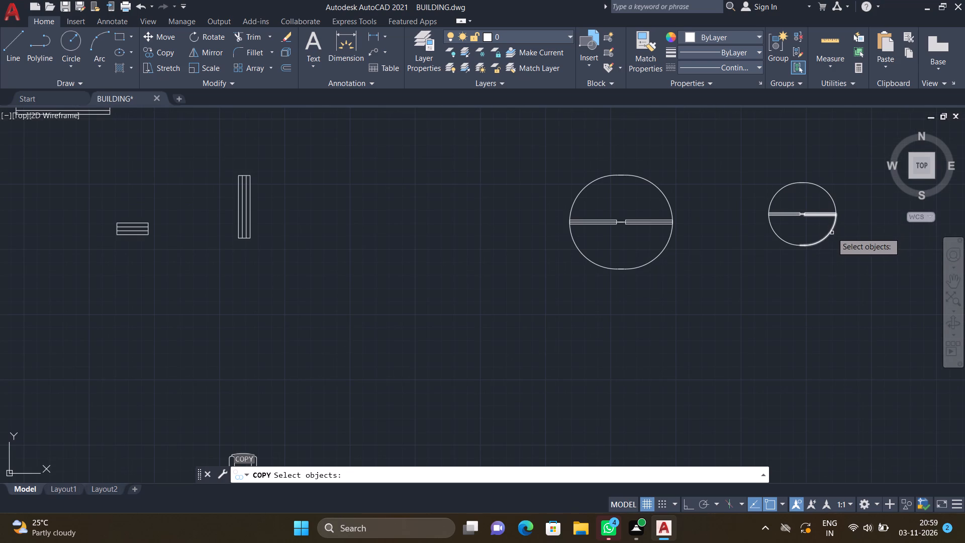
scroll(830, 230, "up", 2)
left_click(829, 229)
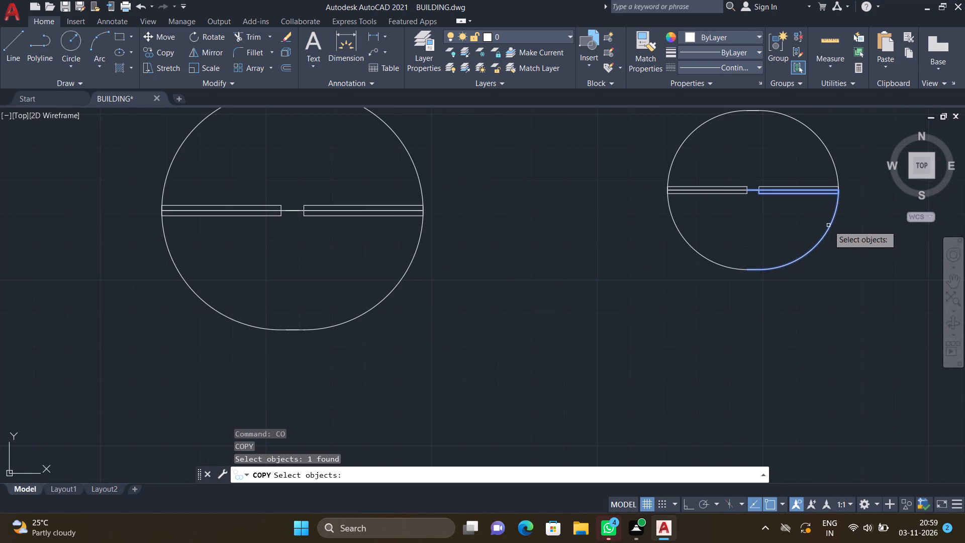
key("Return")
scroll(756, 185, "up", 3)
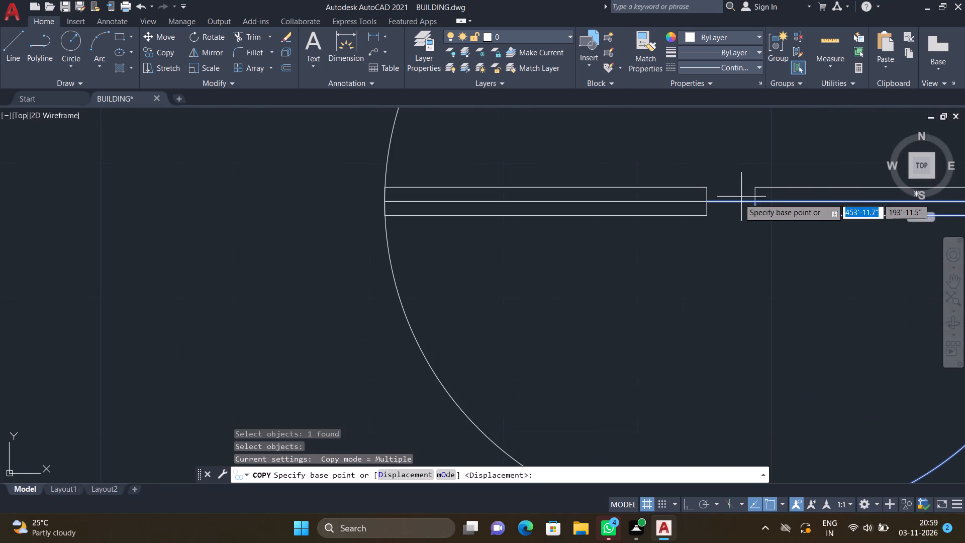
left_click(720, 202)
scroll(717, 215, "down", 4)
scroll(661, 258, "down", 2)
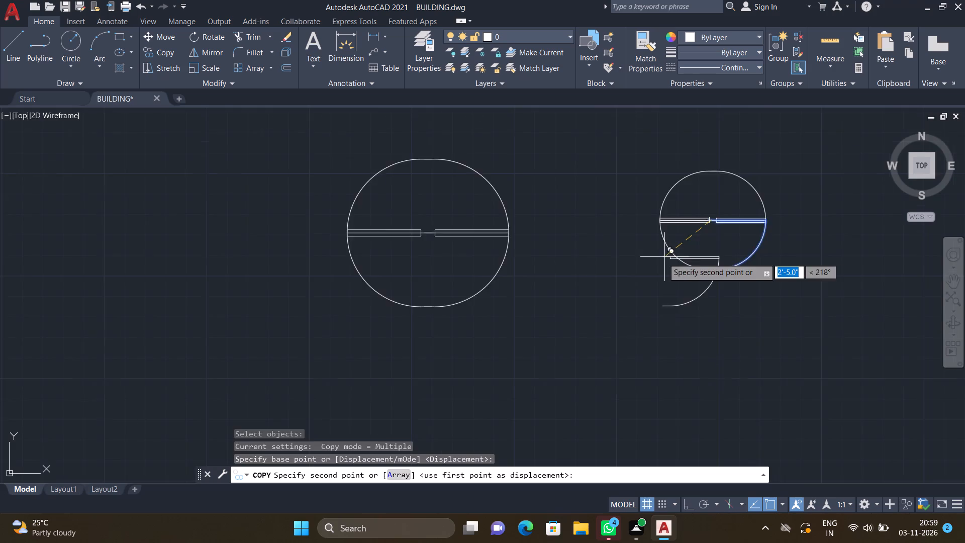
scroll(661, 258, "down", 4)
scroll(574, 332, "down", 5)
scroll(509, 404, "up", 3)
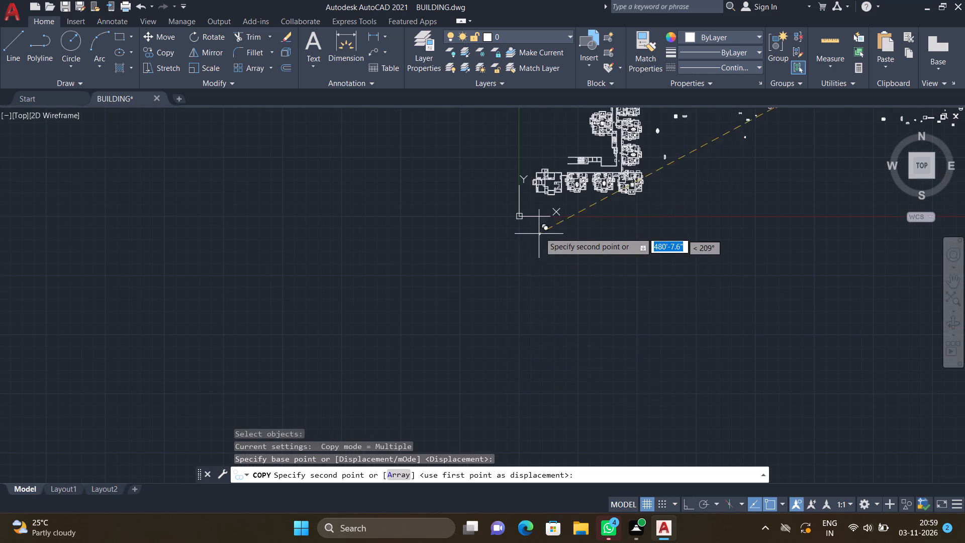
scroll(541, 183, "up", 3)
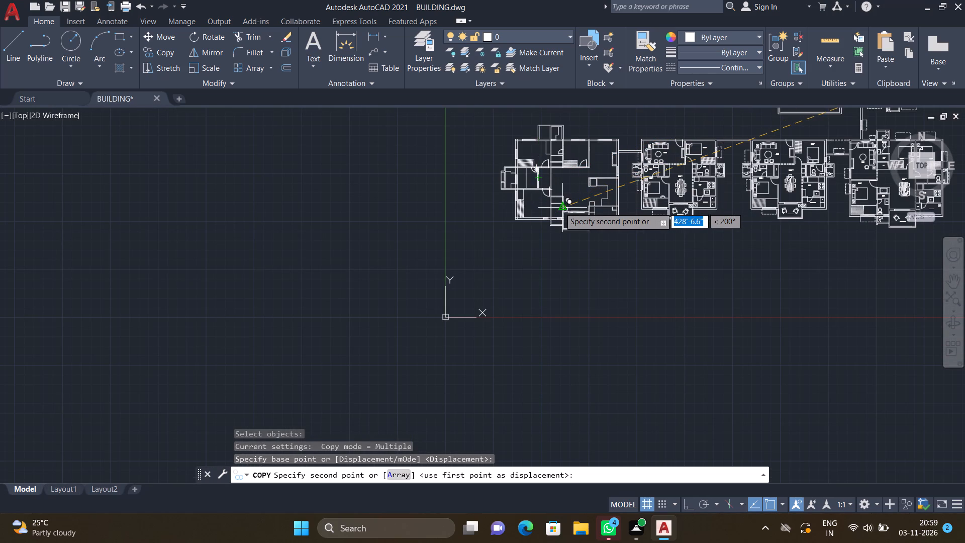
scroll(559, 208, "up", 1)
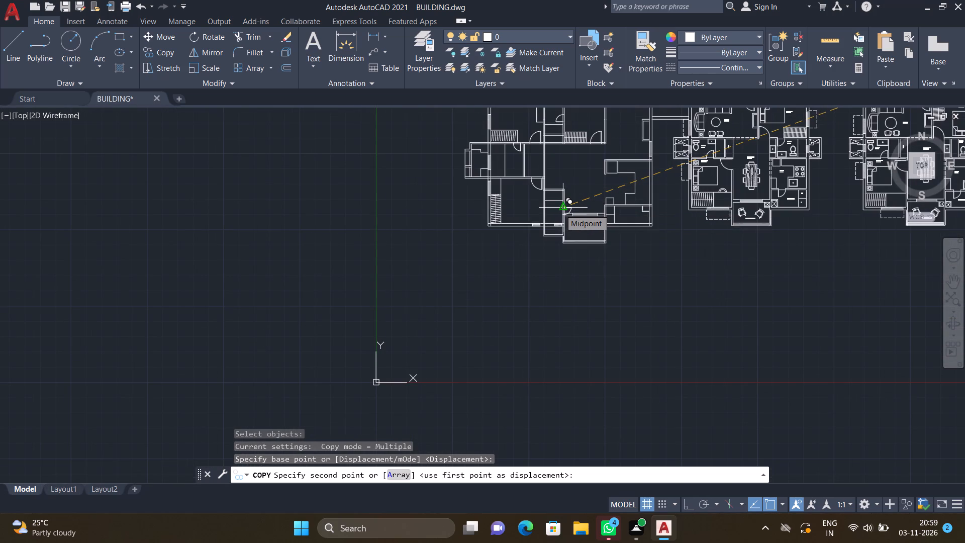
scroll(567, 211, "up", 2)
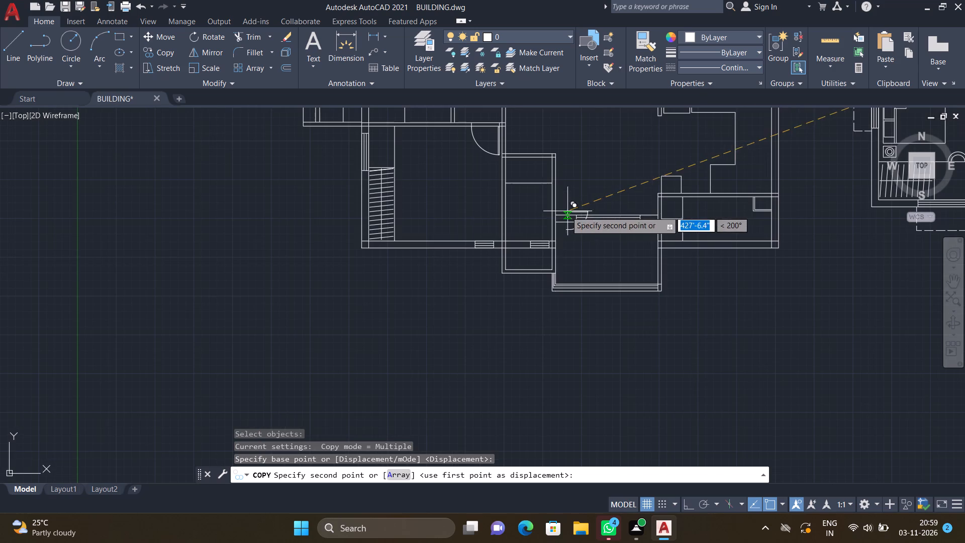
scroll(509, 191, "up", 3)
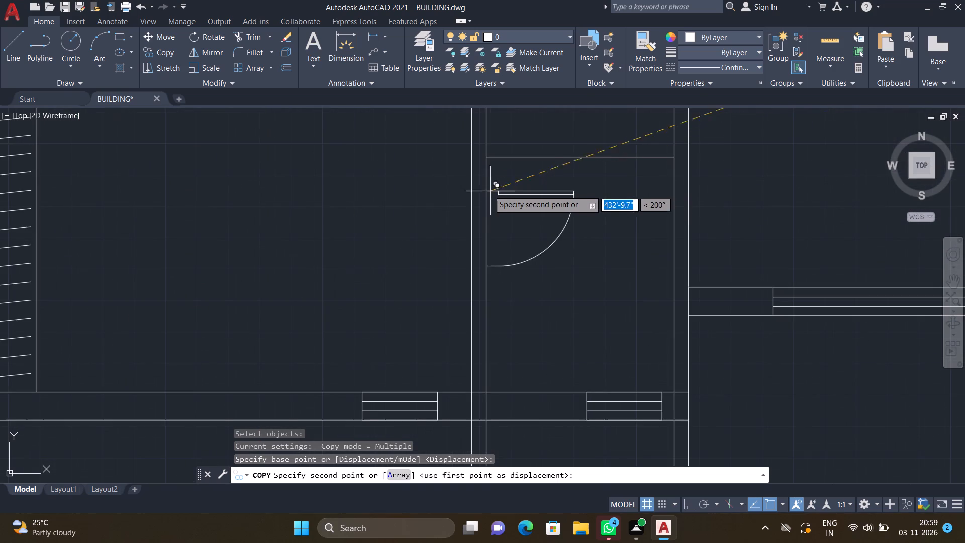
scroll(472, 183, "up", 1)
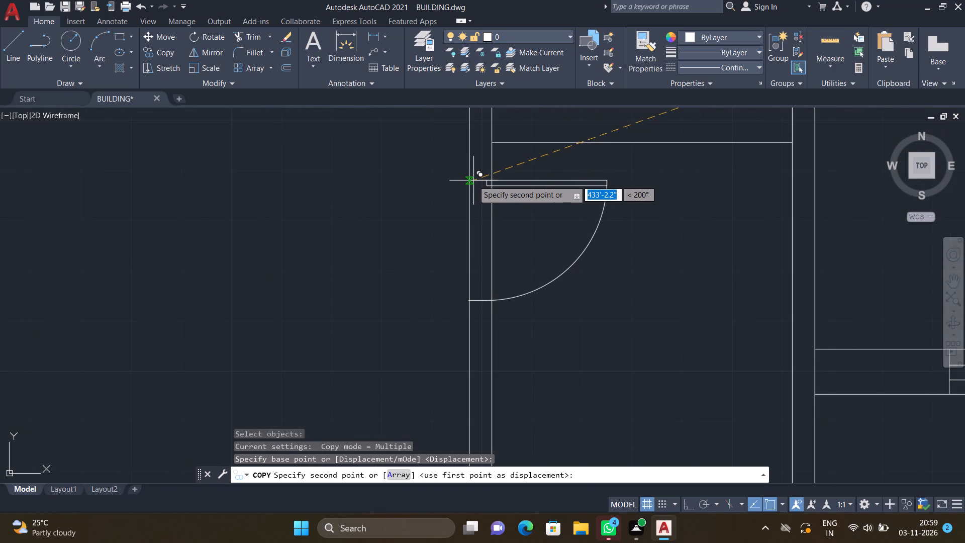
left_click(470, 181)
key("Return")
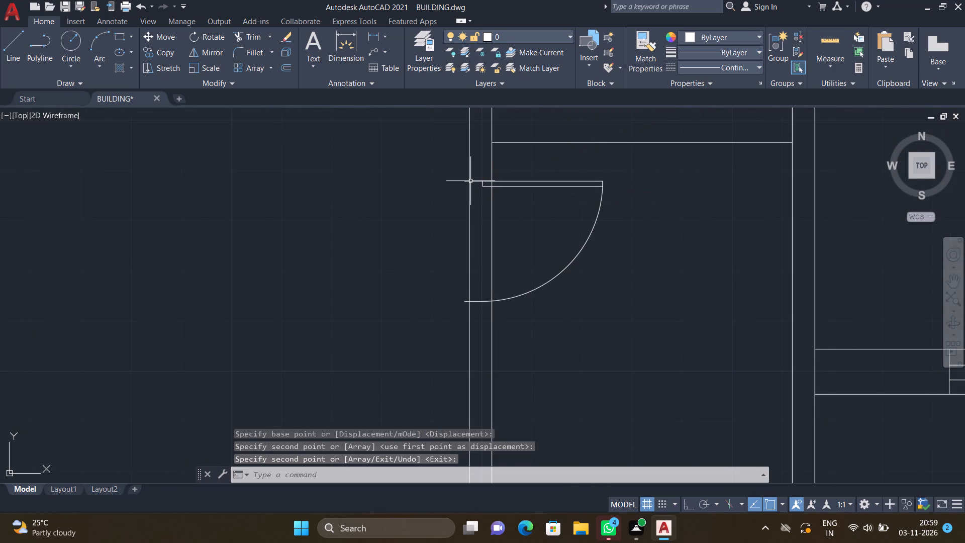
Move the copied small door slightly east with Ortho on, so its hinge end meets the west face of the narrow room's west wall.
key("m")
key("Return")
key("F8")
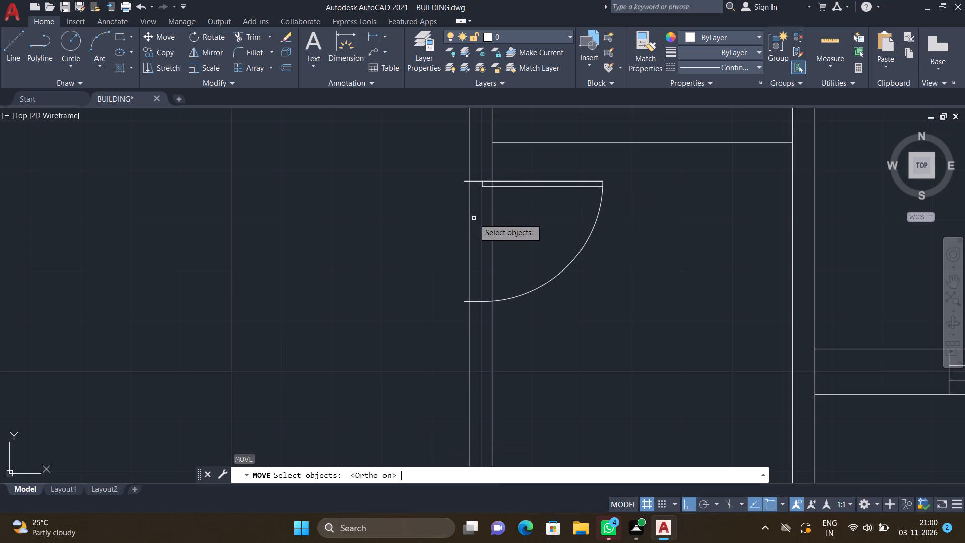
left_click(476, 302)
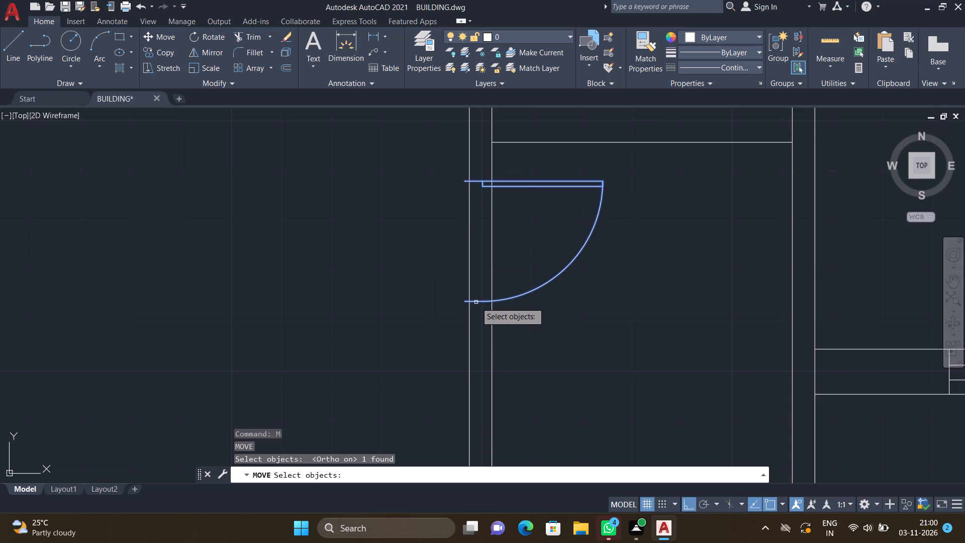
key("Return")
scroll(452, 194, "up", 2)
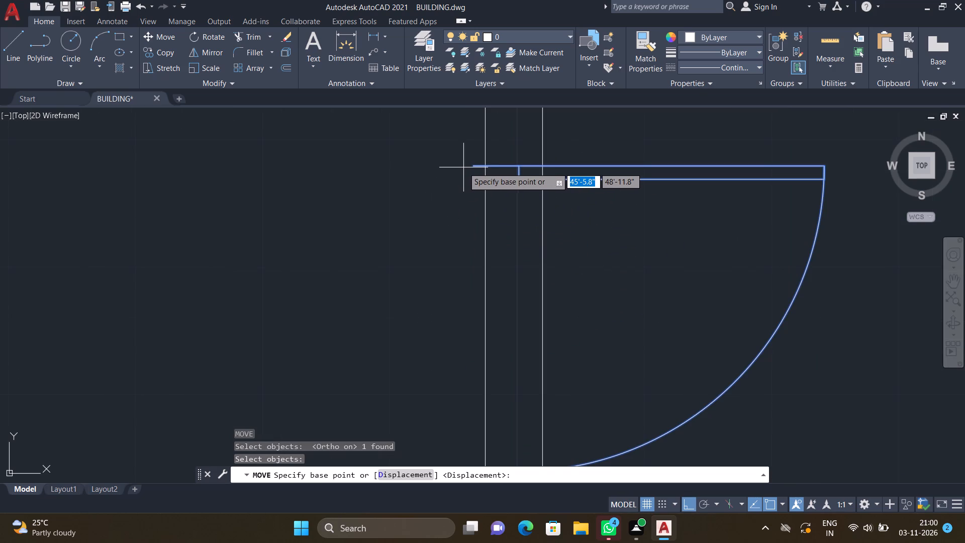
left_click(472, 166)
left_click(485, 165)
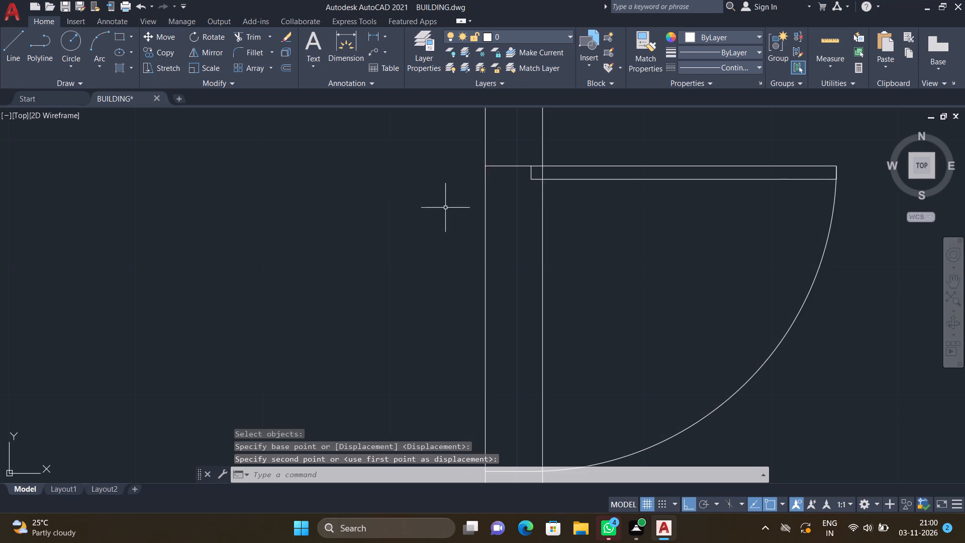
Copy the southeast quarter of the small vertical-leaf door symbol into the southeast room's north wall, near its west end, Ortho off.
scroll(440, 222, "down", 3)
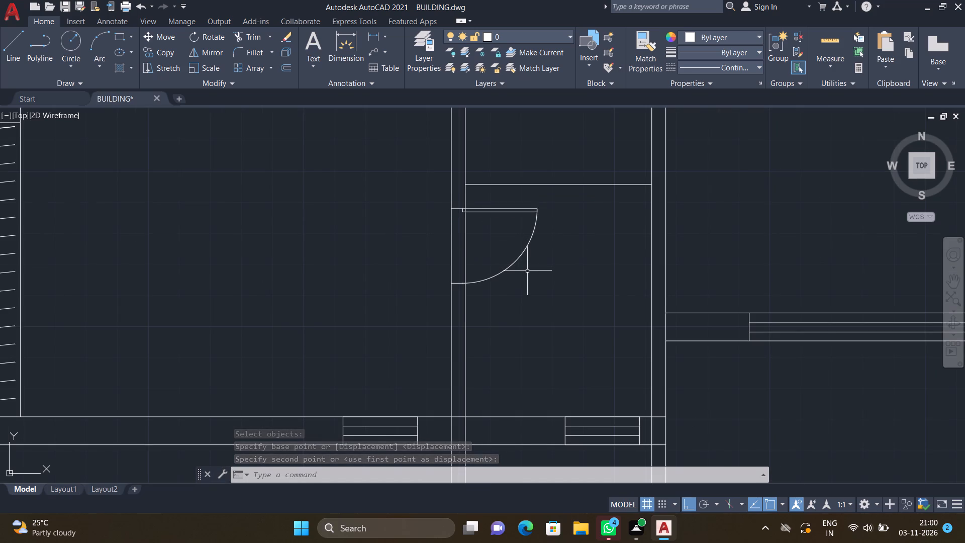
scroll(527, 271, "down", 3)
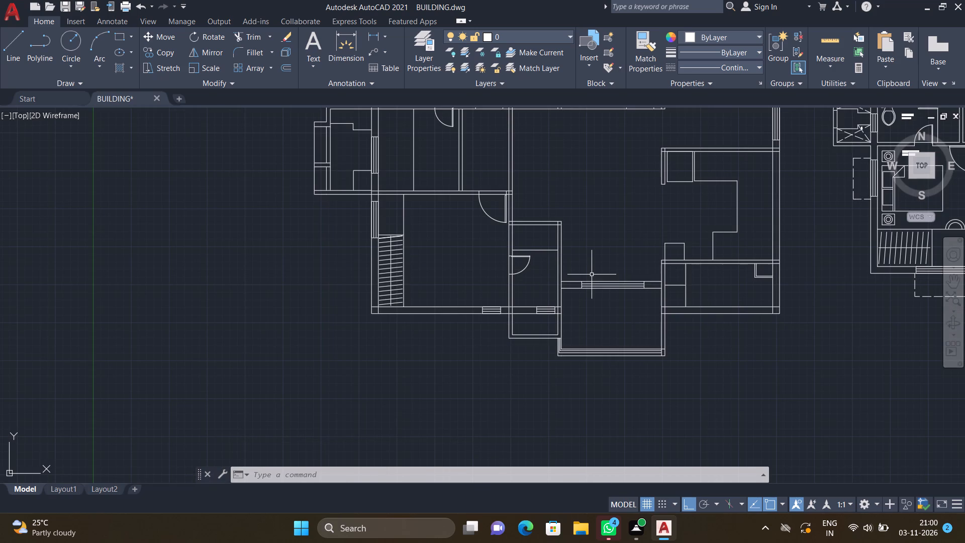
scroll(510, 268, "down", 1)
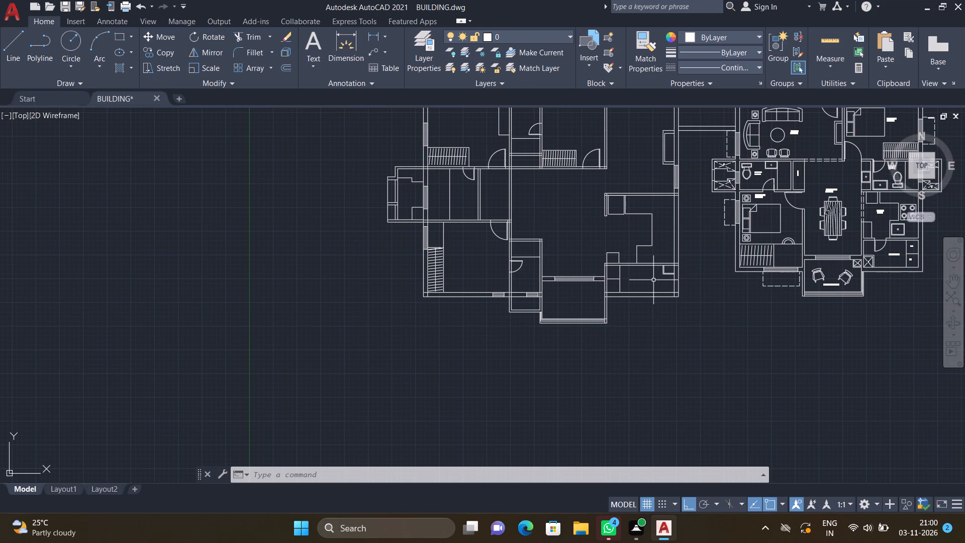
scroll(642, 271, "down", 1)
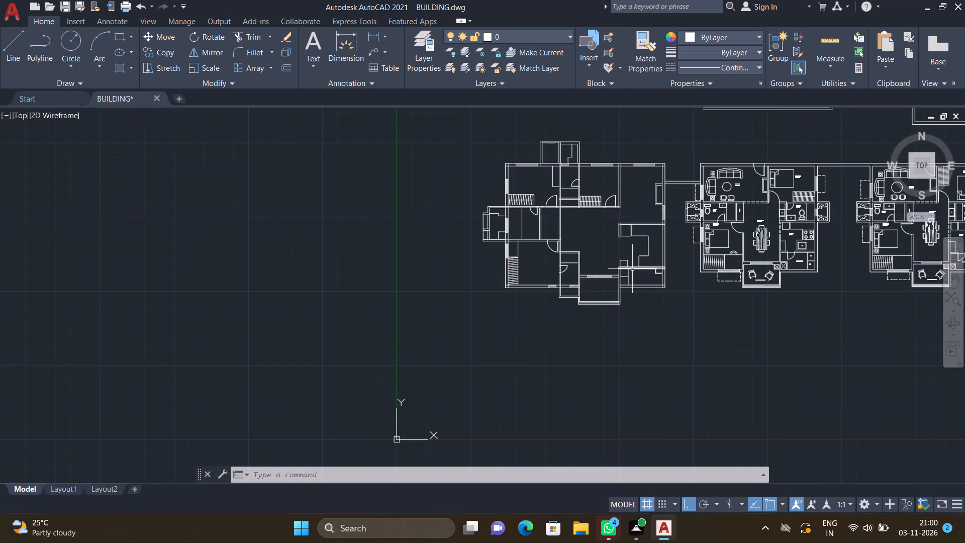
scroll(563, 269, "down", 2)
scroll(725, 259, "down", 3)
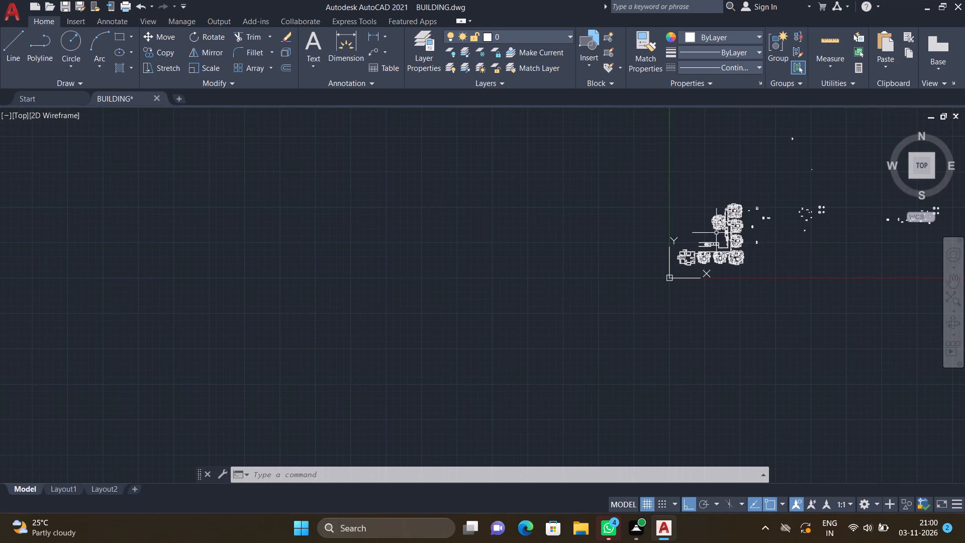
scroll(722, 238, "down", 2)
scroll(805, 225, "up", 4)
scroll(589, 221, "up", 2)
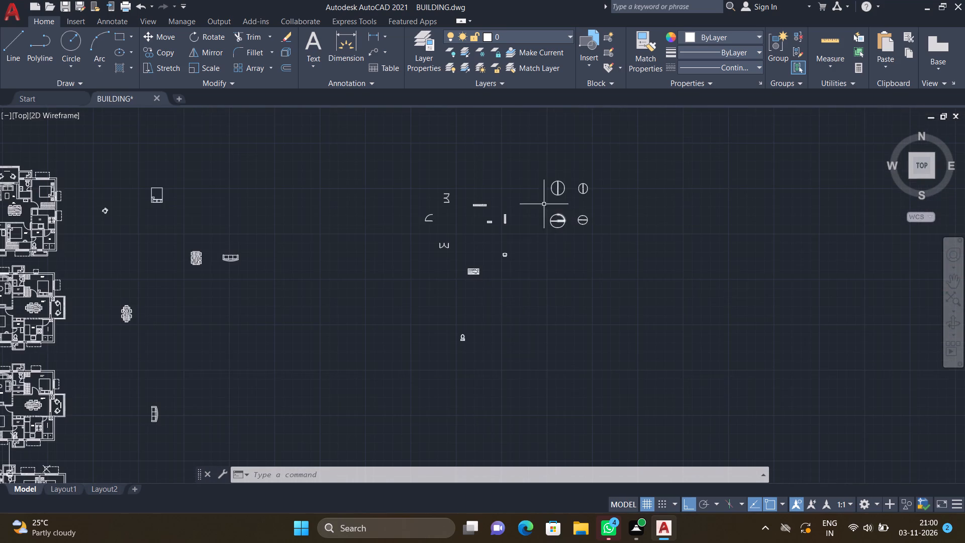
scroll(553, 198, "up", 3)
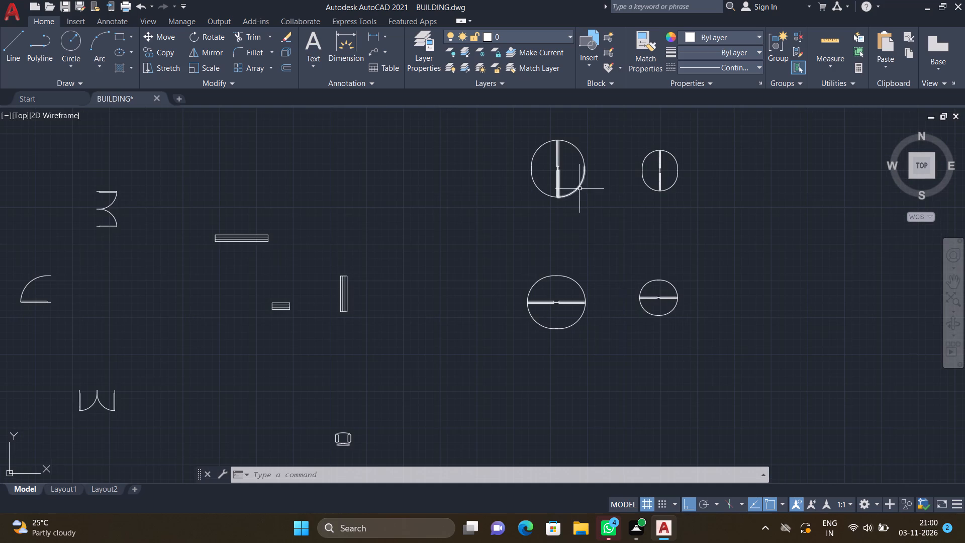
scroll(665, 175, "up", 2)
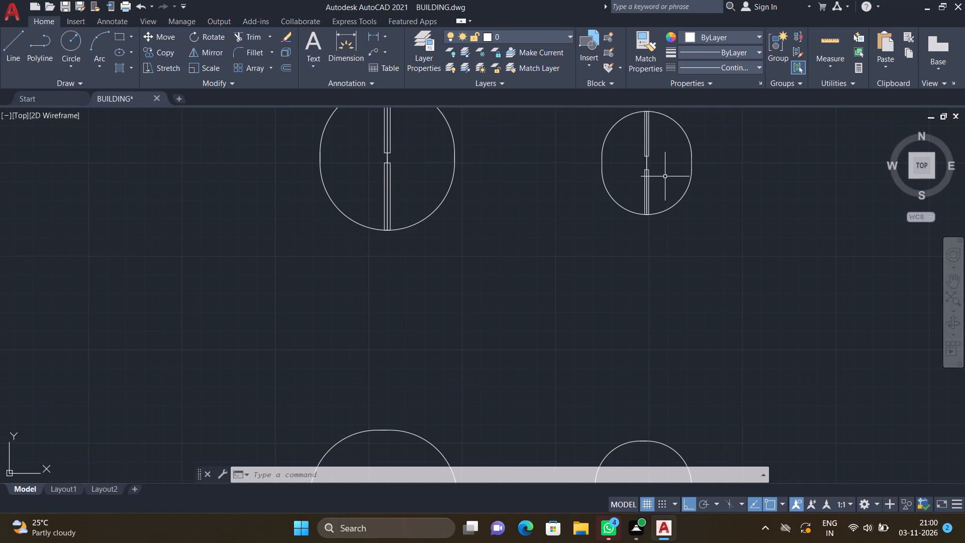
type("CO")
key("Return")
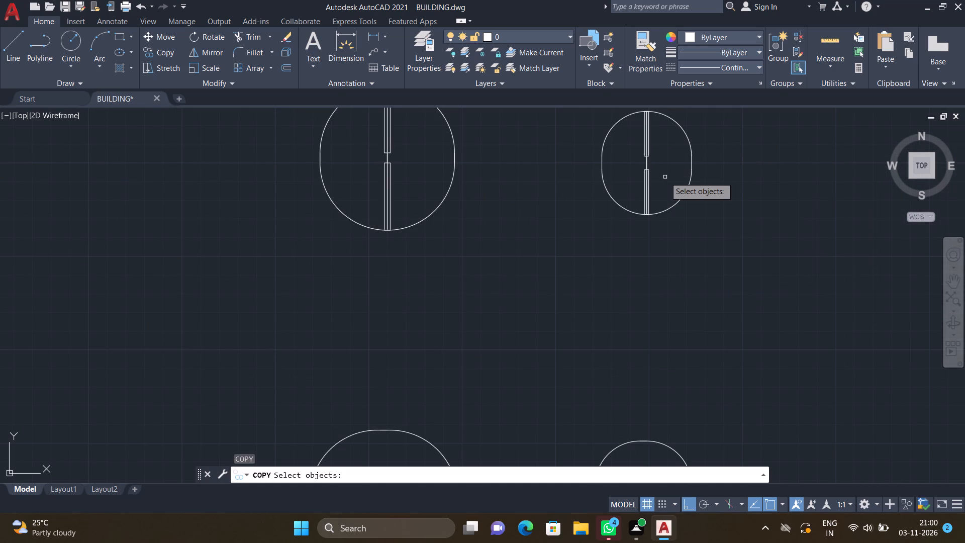
left_click(682, 199)
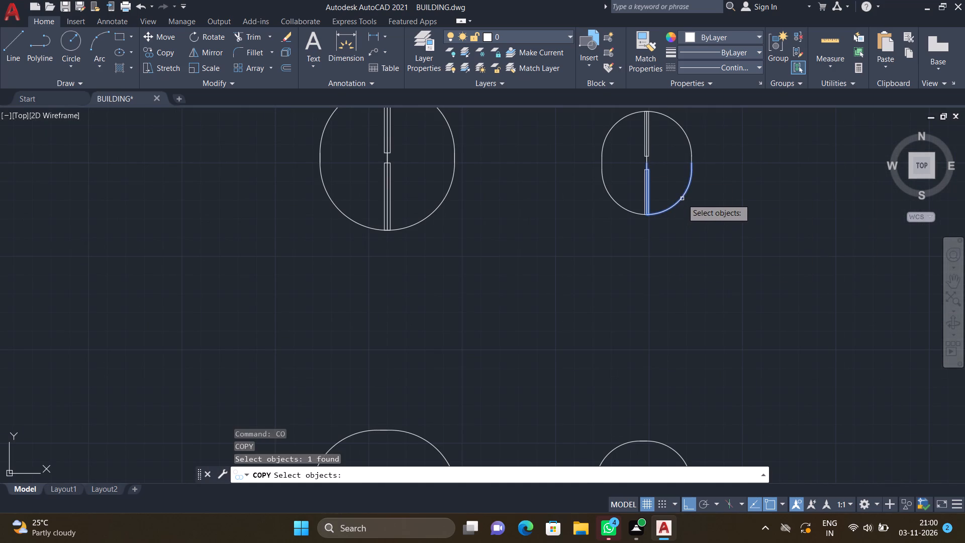
key("Return")
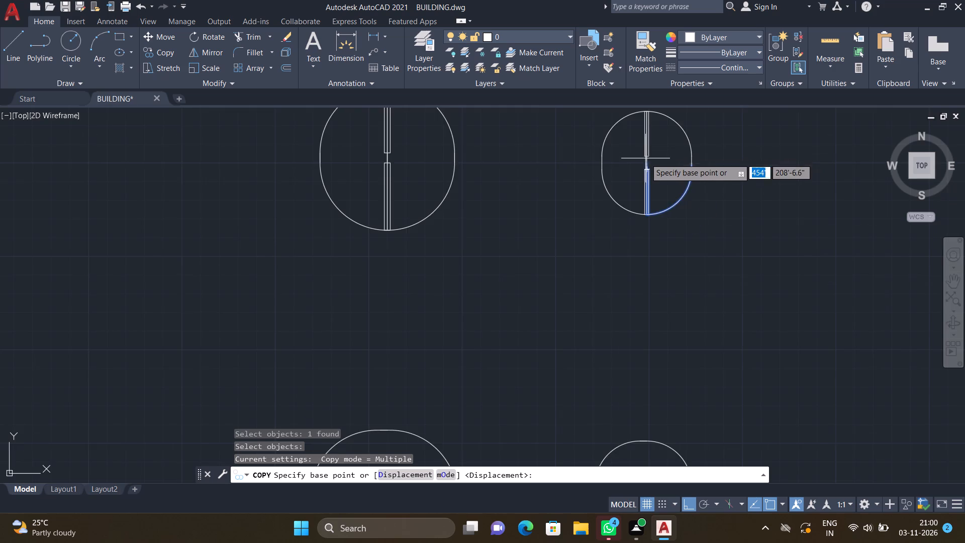
scroll(645, 159, "up", 2)
left_click(644, 163)
scroll(632, 205, "down", 5)
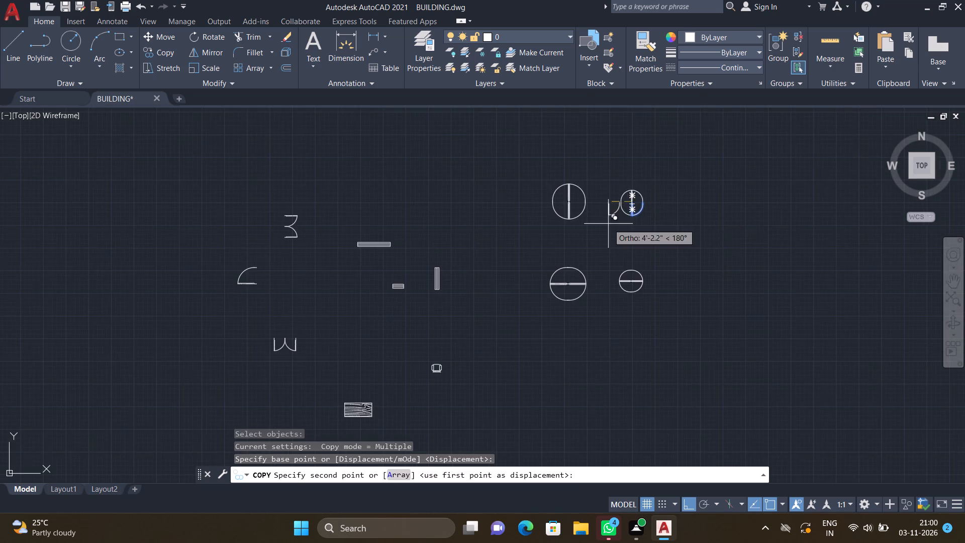
scroll(599, 232, "down", 1)
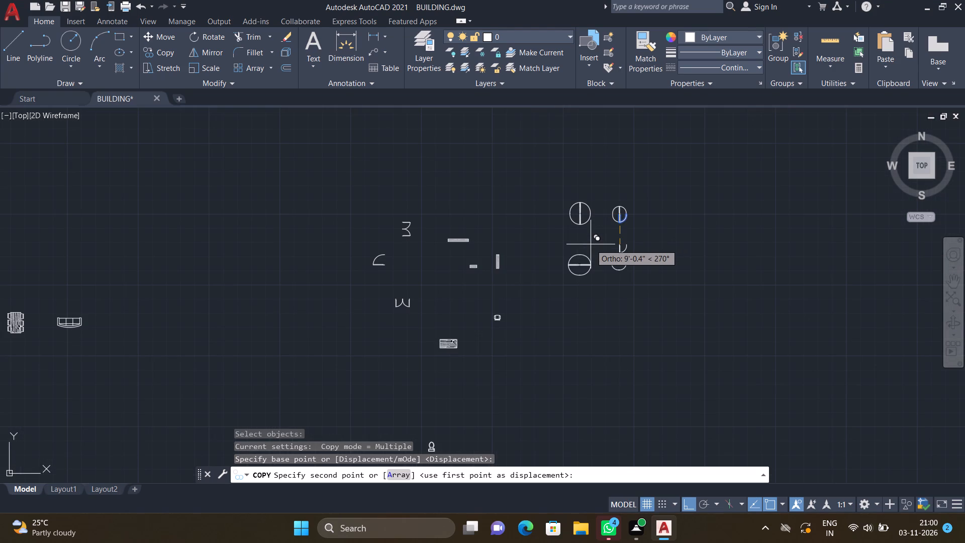
key("F8")
scroll(596, 206, "down", 4)
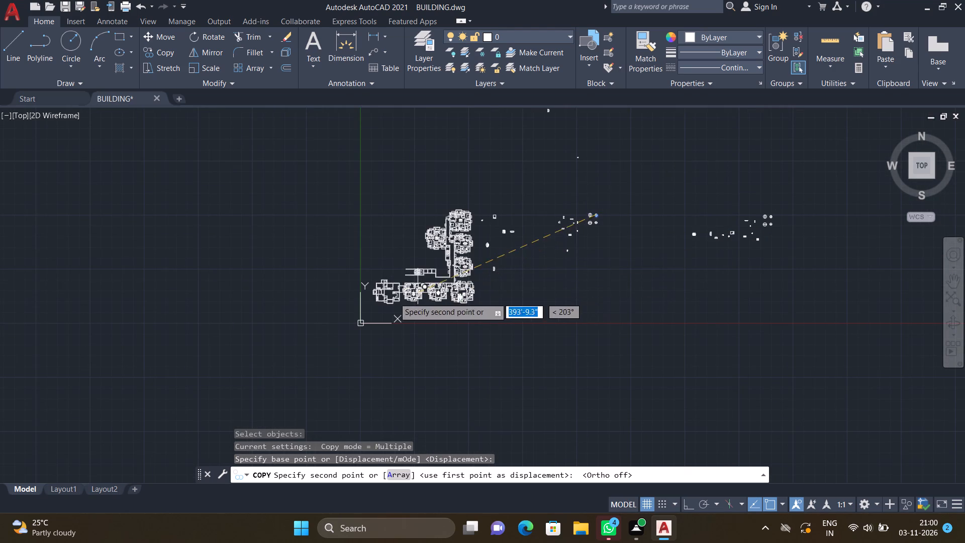
scroll(352, 299, "up", 2)
scroll(417, 300, "up", 3)
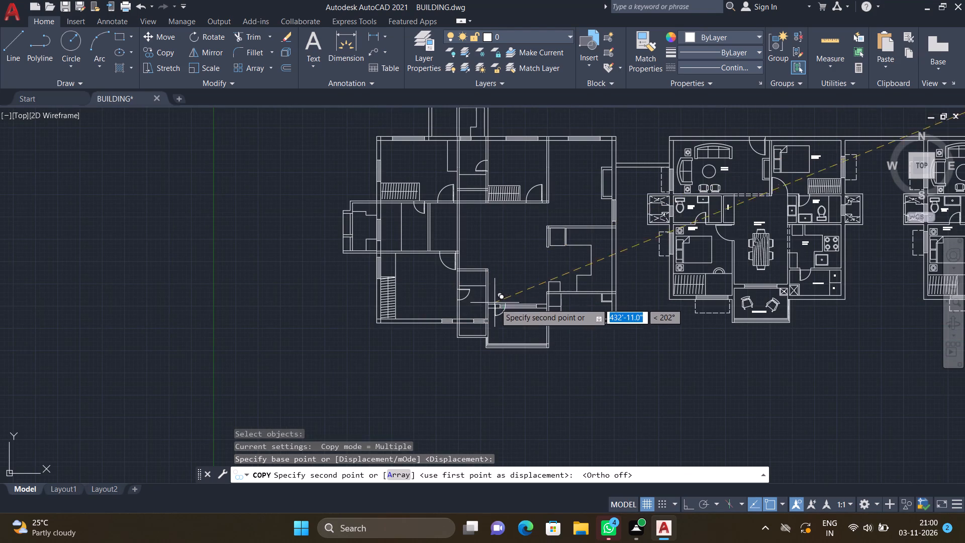
scroll(482, 300, "up", 2)
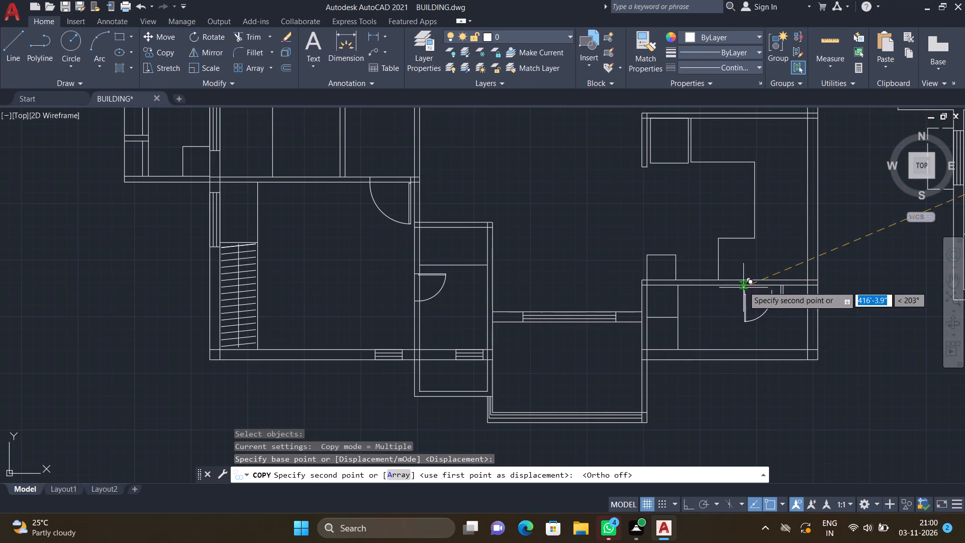
scroll(737, 271, "up", 3)
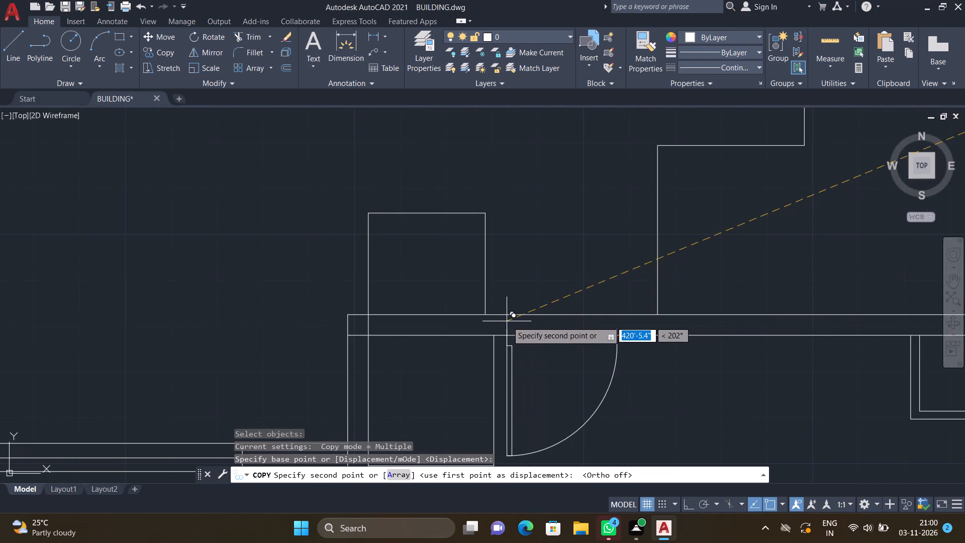
scroll(508, 321, "up", 2)
left_click(505, 306)
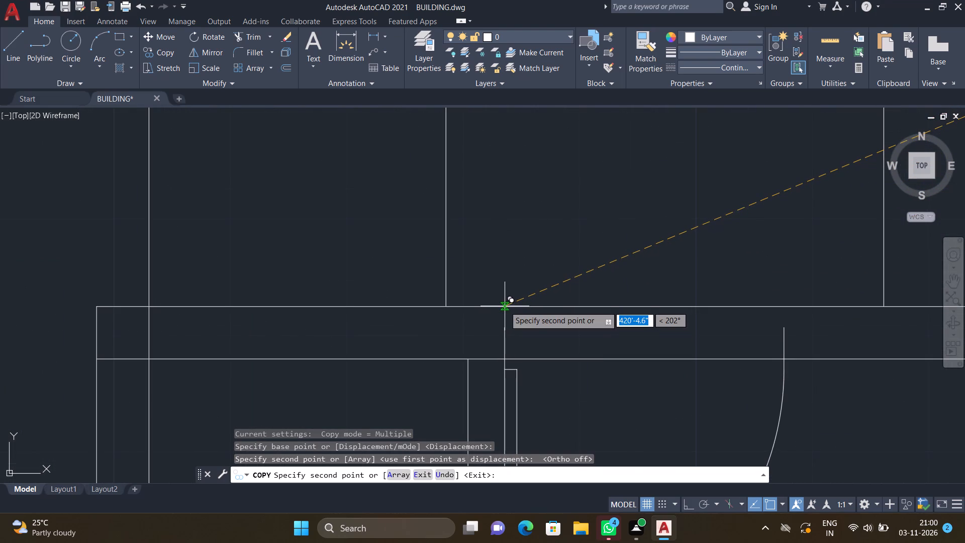
key("Return")
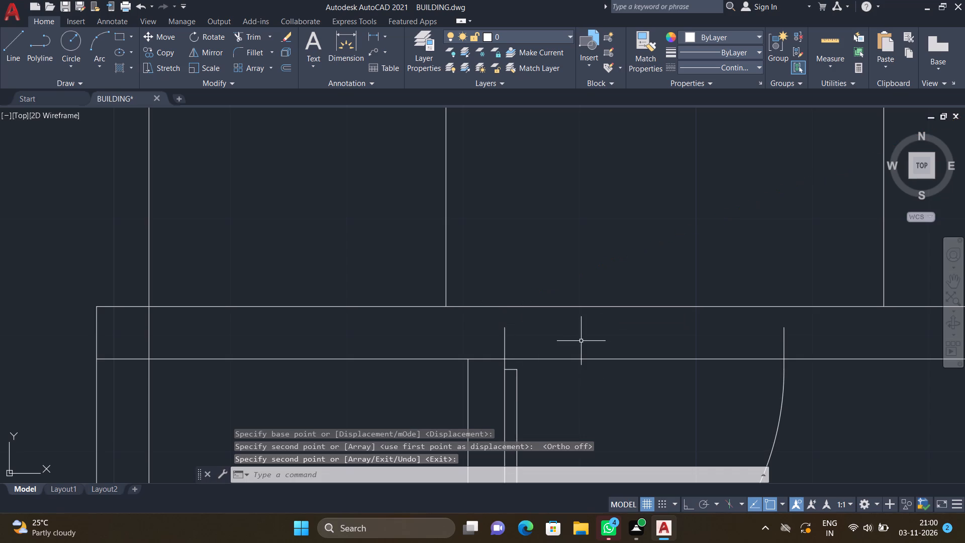
Move the copied small door slightly north with Ortho on, so its hinge end meets the north face of the southeast room's north wall.
key("m")
key("Return")
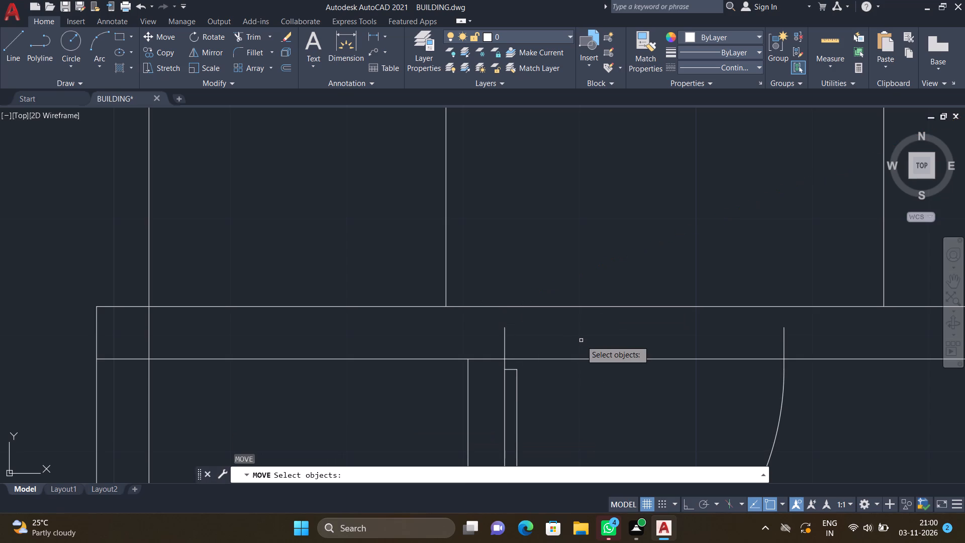
key("F8")
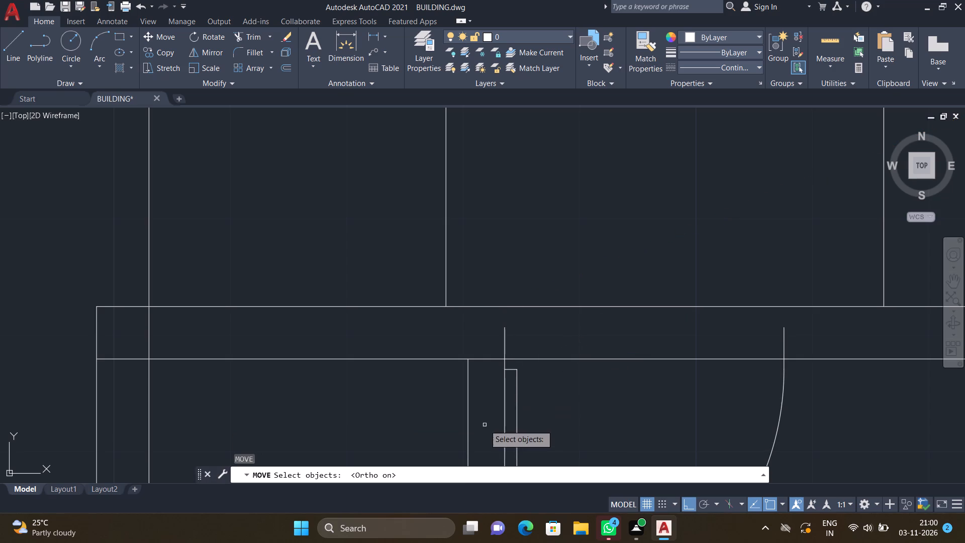
left_click(505, 373)
key("Return")
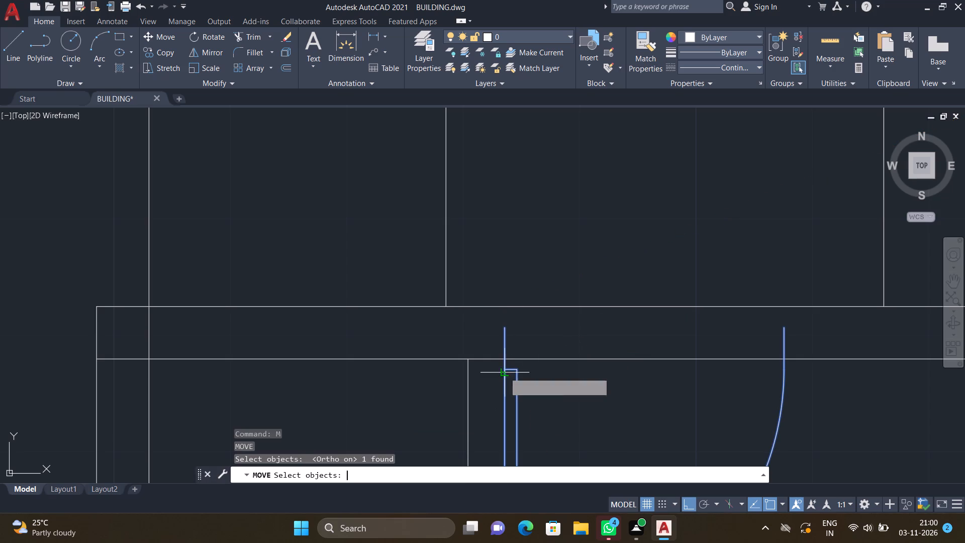
scroll(500, 322, "up", 2)
left_click(506, 340)
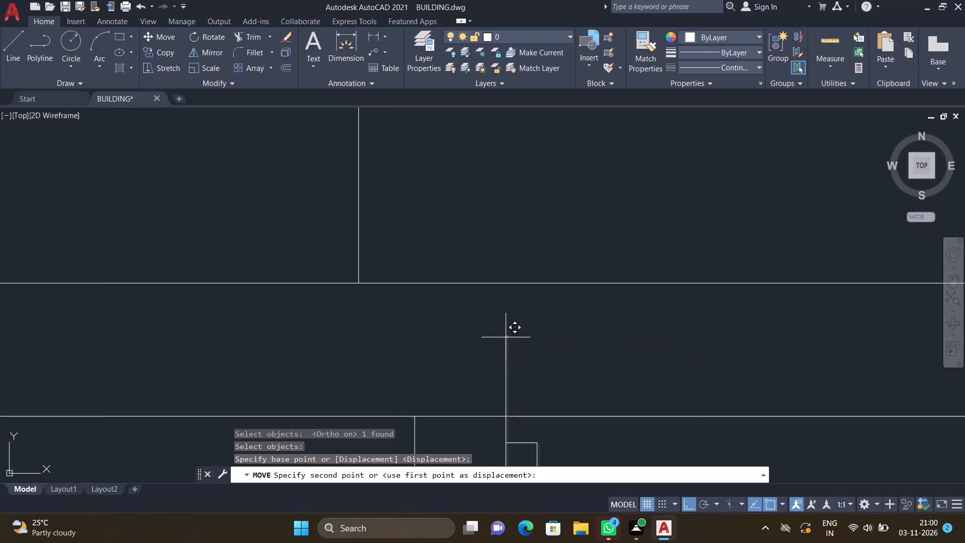
left_click(510, 282)
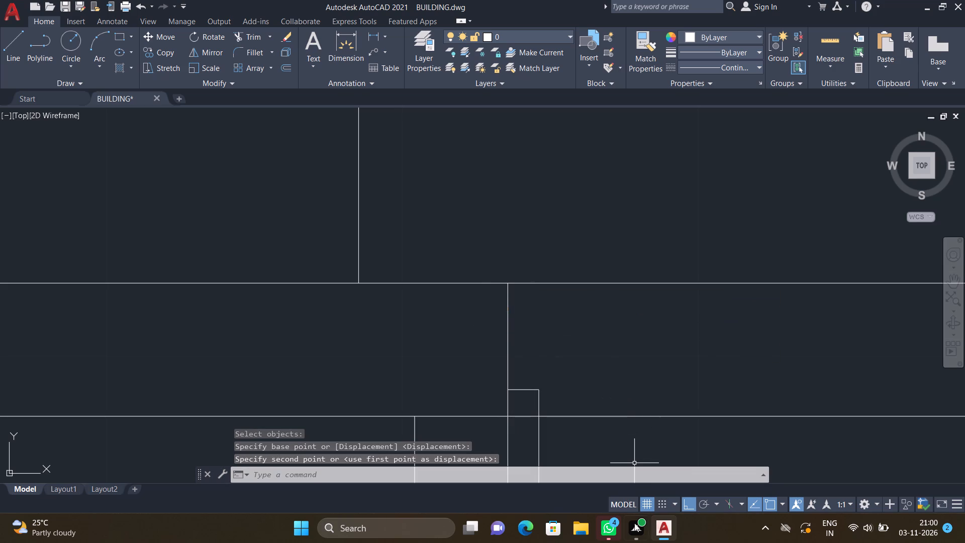
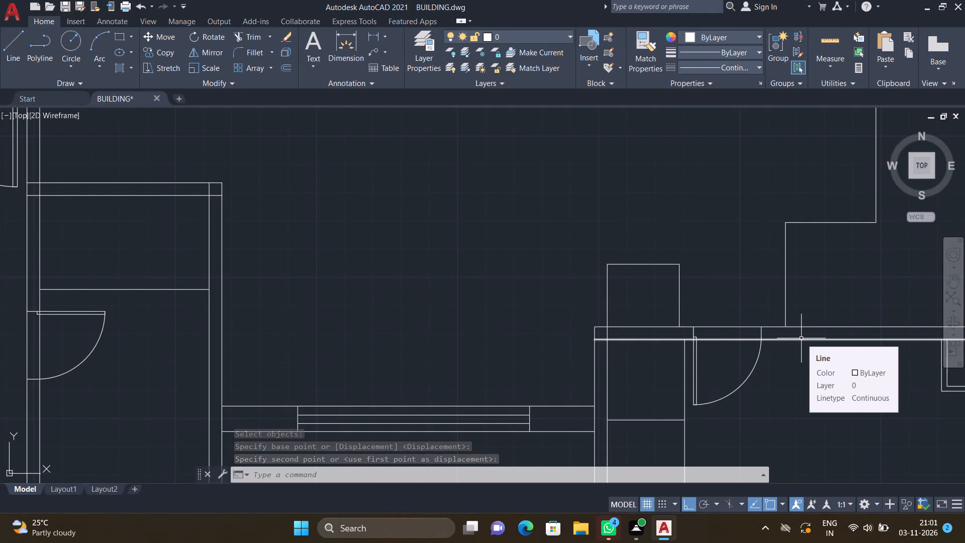
Change the current linetype from Continuous to the loaded dashed ACAD linetype.
scroll(771, 328, "down", 1)
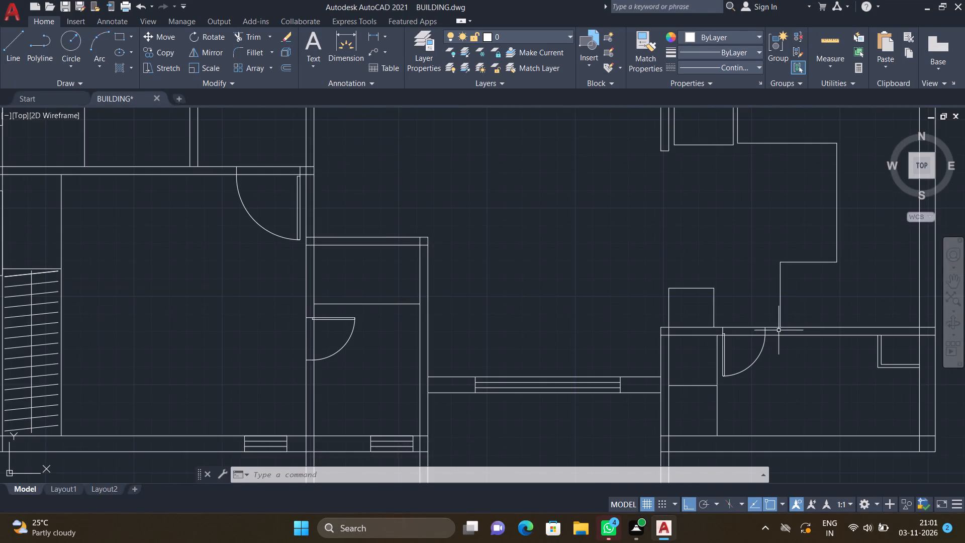
scroll(763, 328, "down", 2)
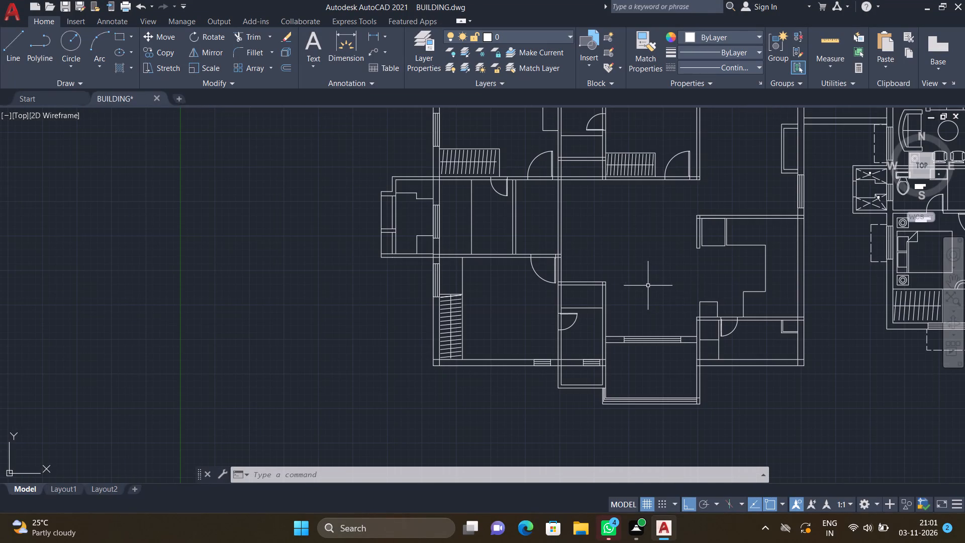
scroll(606, 273, "down", 2)
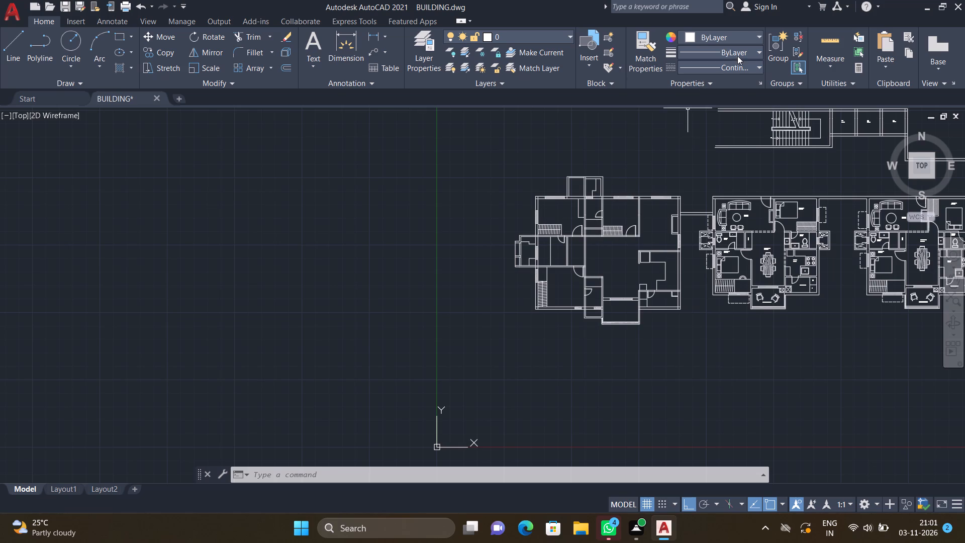
scroll(732, 61, "up", 5)
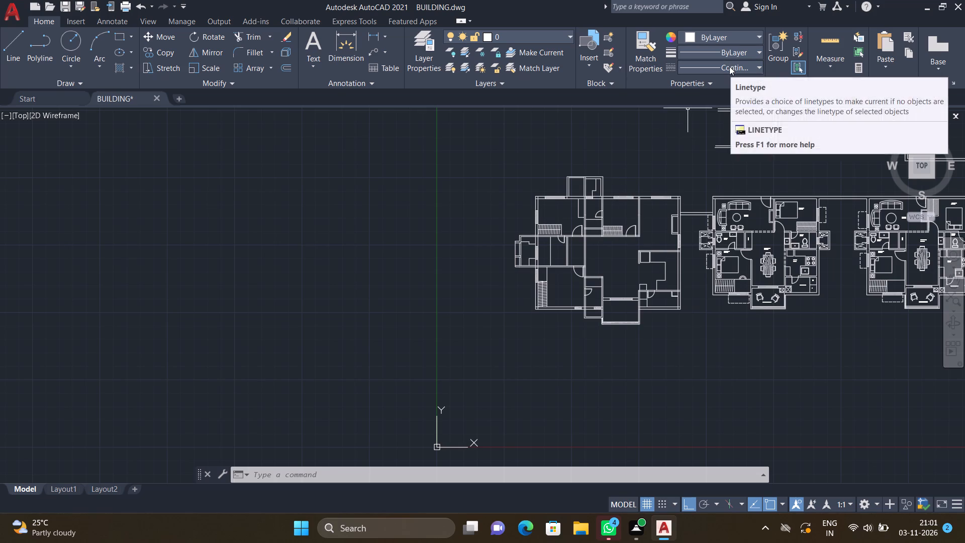
left_click(729, 66)
left_click(732, 109)
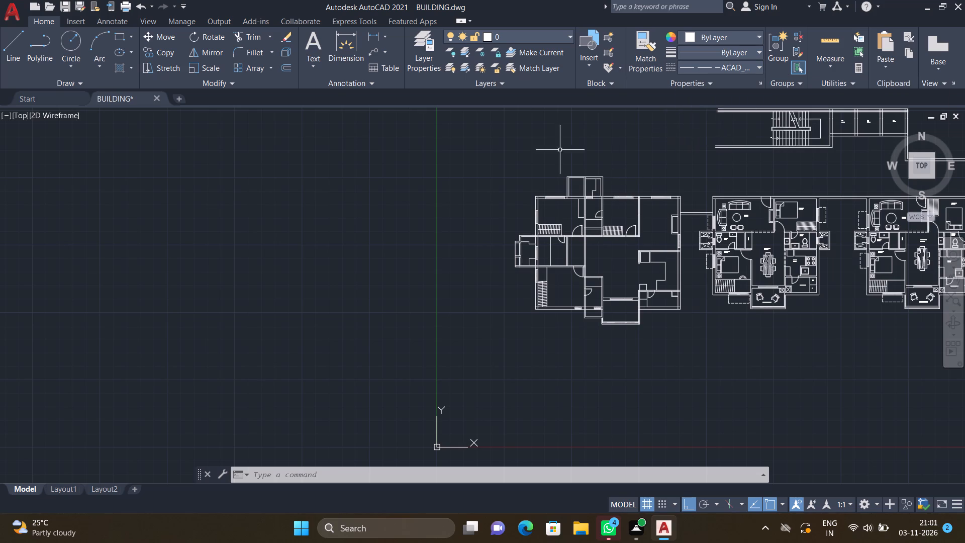
Draw a three-sided dashed outline outside the northwest room's north window, about 6'-4" wide and 2'-8" deep, ending on the wall's outer face.
scroll(544, 179, "up", 3)
key("l")
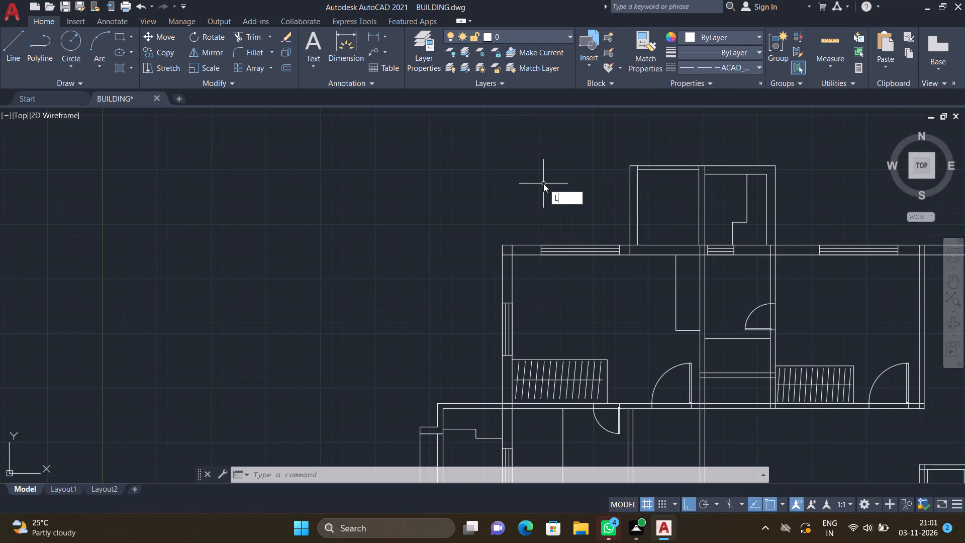
key("Return")
scroll(537, 249, "up", 3)
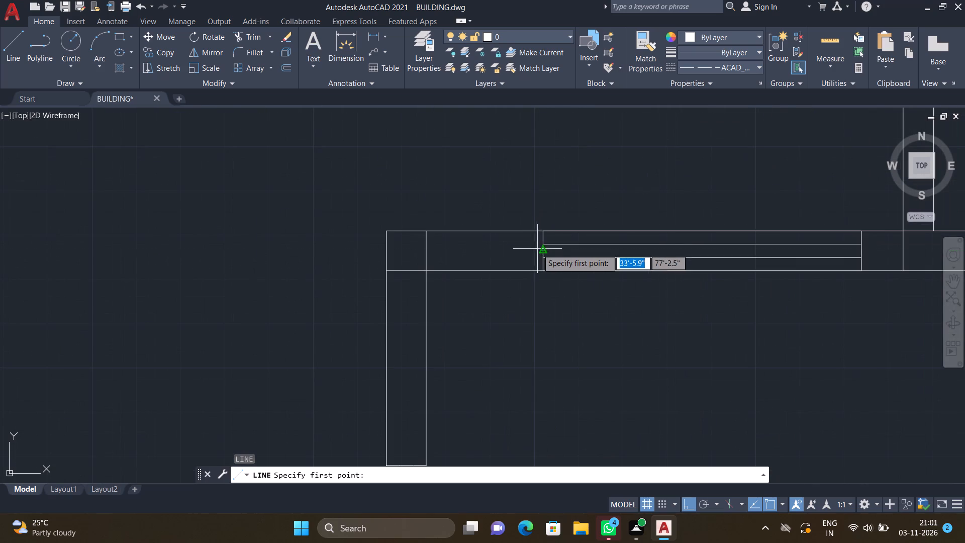
left_click(531, 230)
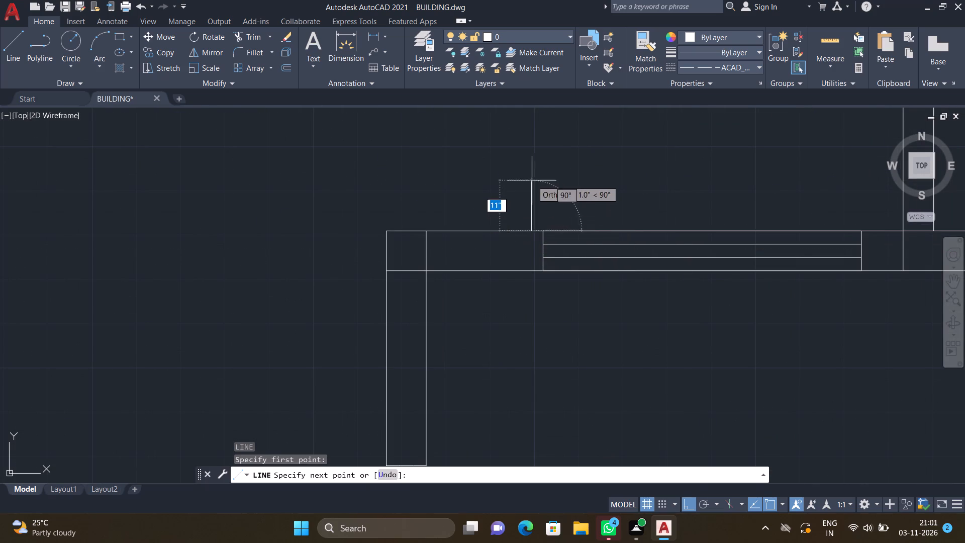
scroll(533, 179, "down", 3)
scroll(539, 156, "up", 2)
left_click(527, 159)
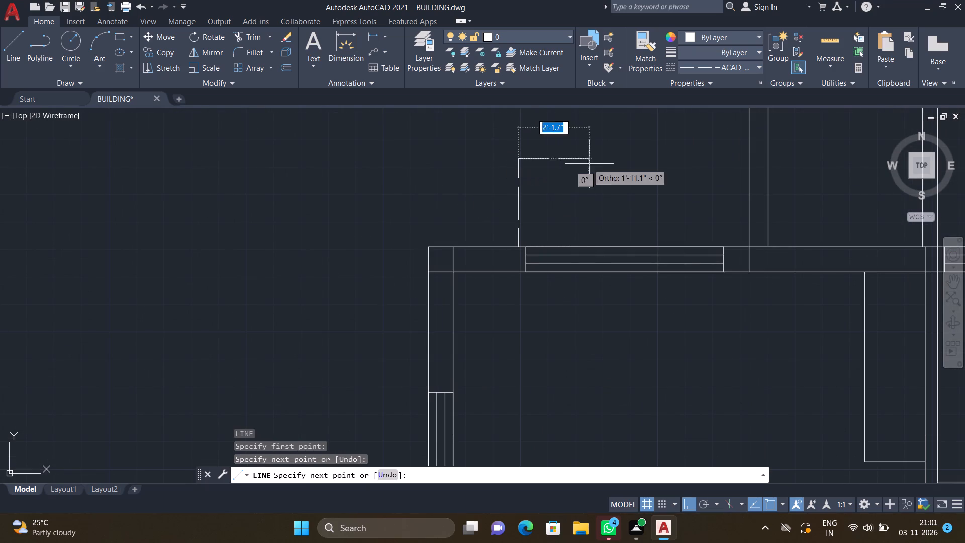
scroll(718, 175, "up", 2)
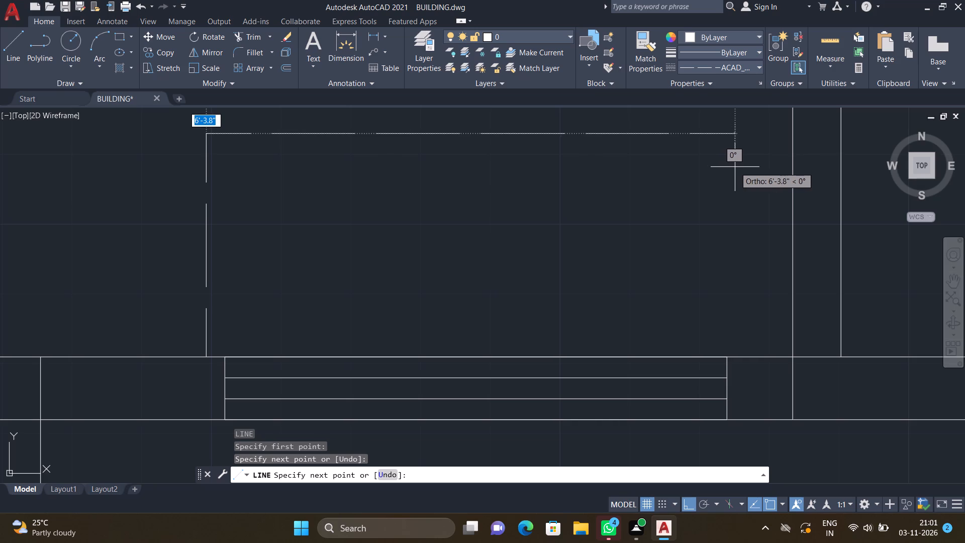
left_click(735, 166)
scroll(736, 346, "up", 2)
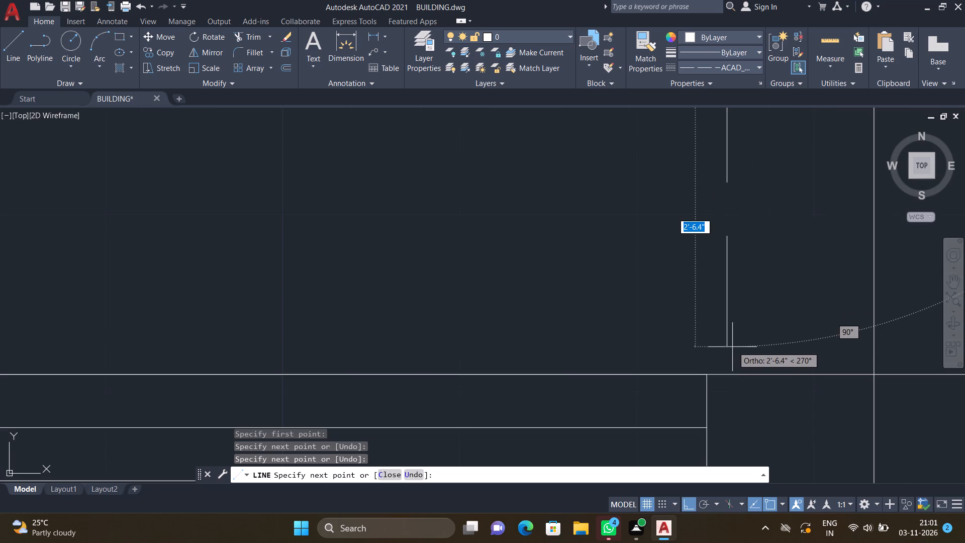
left_click(728, 373)
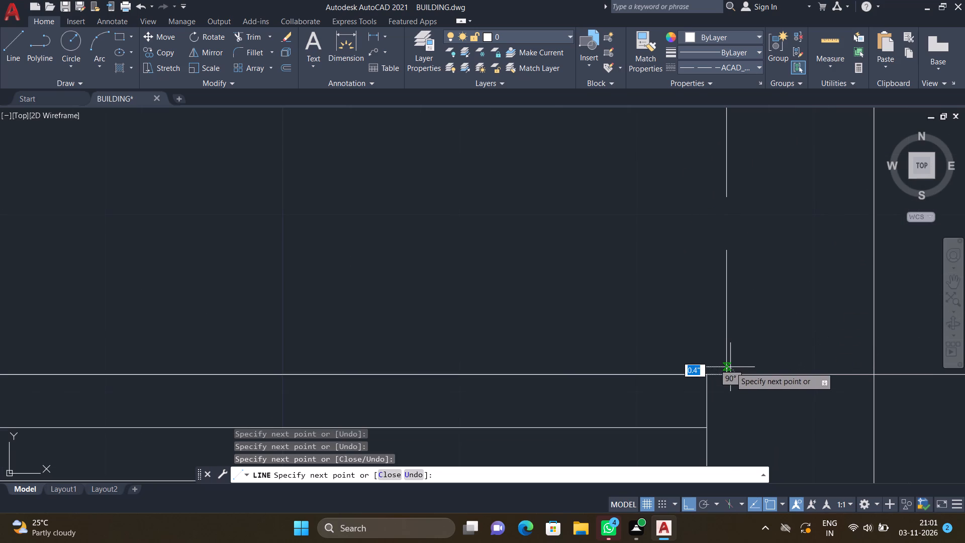
key("Return")
Draw a three-sided dashed outline outside the middle north room's north window, about 6'-5" wide and 3' deep, ending on the wall's outer face.
scroll(724, 323, "down", 4)
scroll(642, 312, "down", 4)
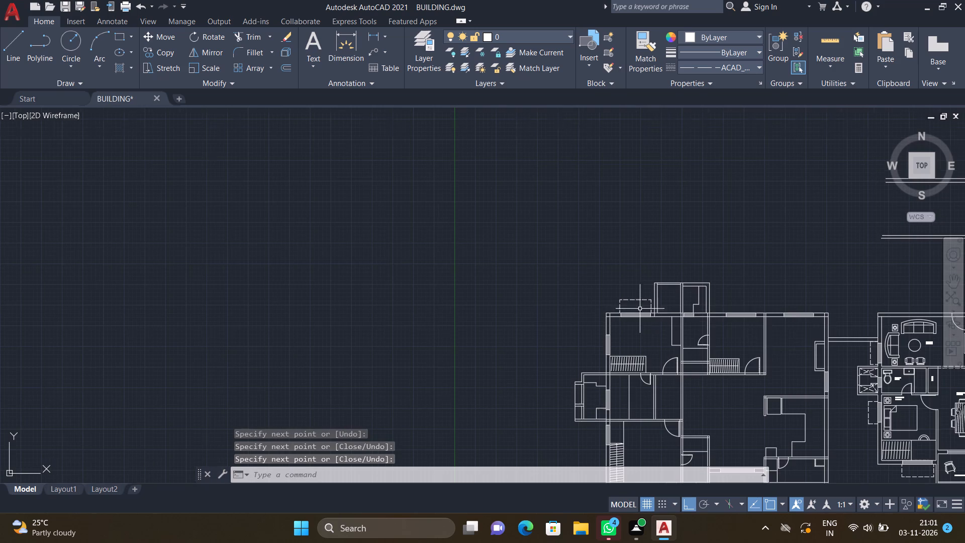
scroll(746, 308, "up", 4)
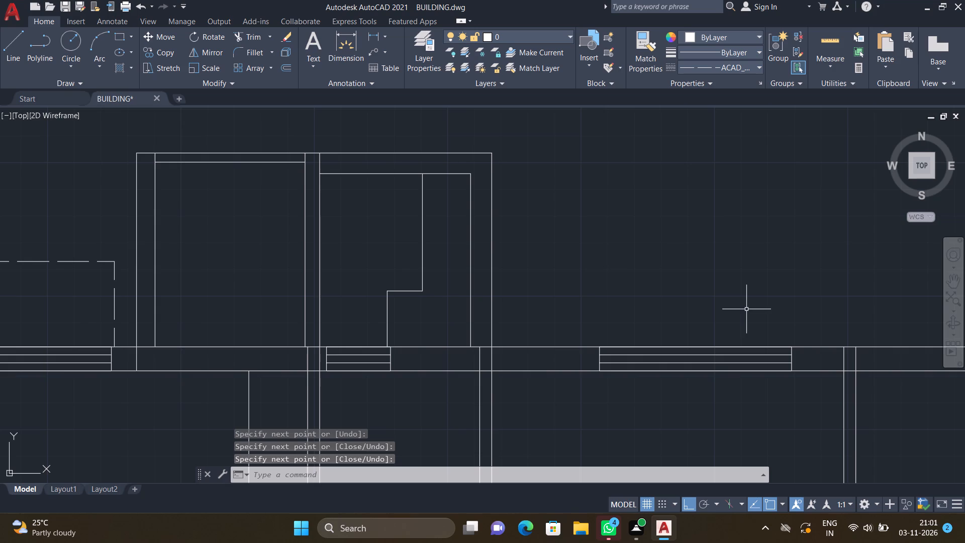
key("l")
key("Return")
scroll(582, 354, "up", 2)
left_click(597, 338)
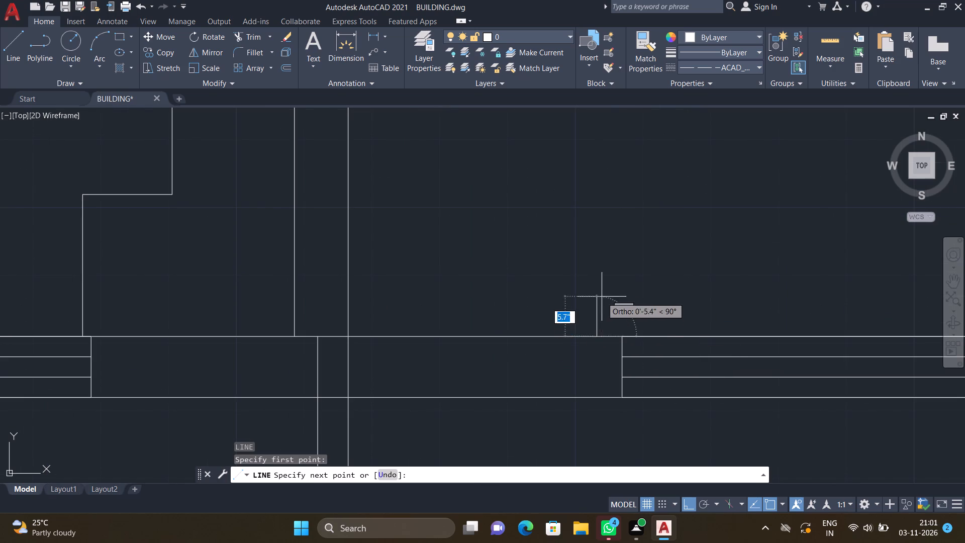
scroll(602, 292, "down", 3)
scroll(604, 253, "up", 2)
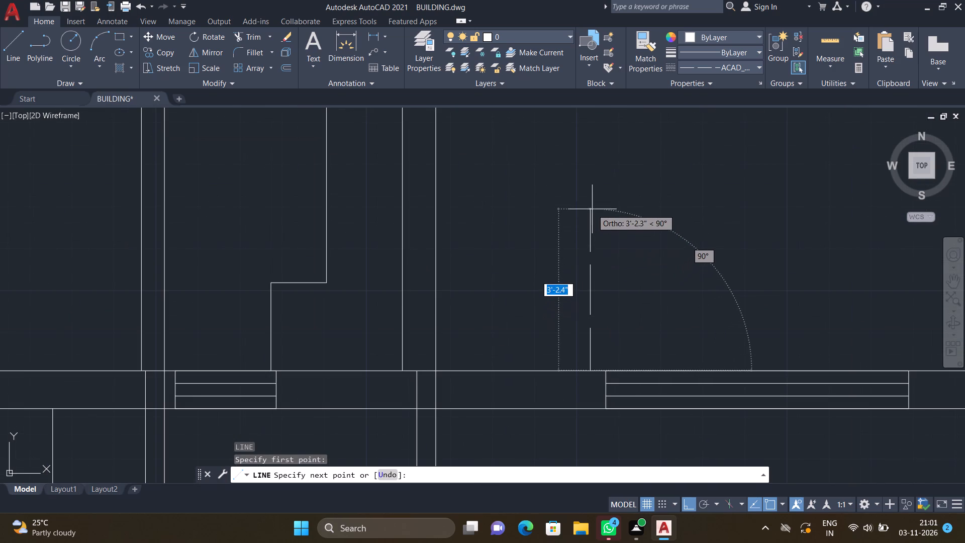
left_click(591, 215)
scroll(663, 215, "down", 3)
scroll(757, 234, "up", 1)
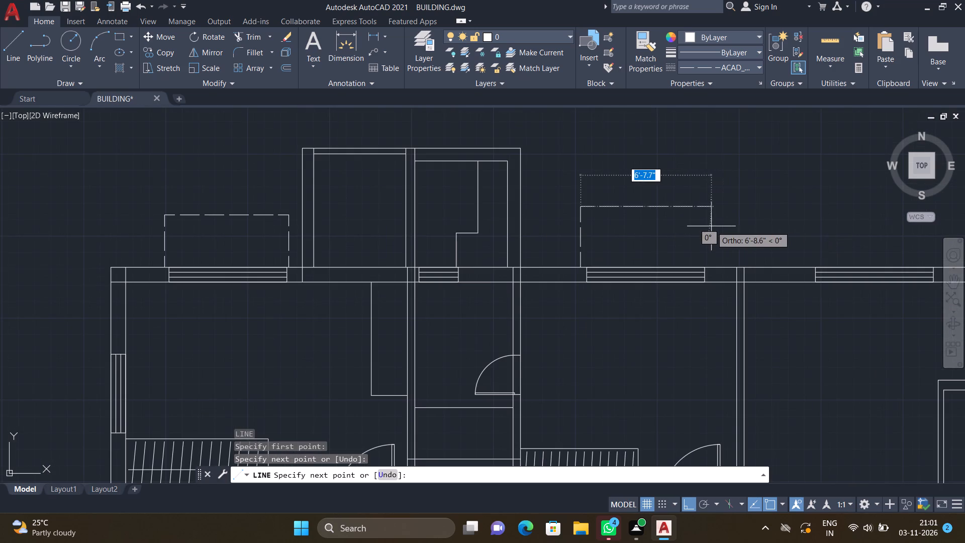
scroll(706, 223, "up", 2)
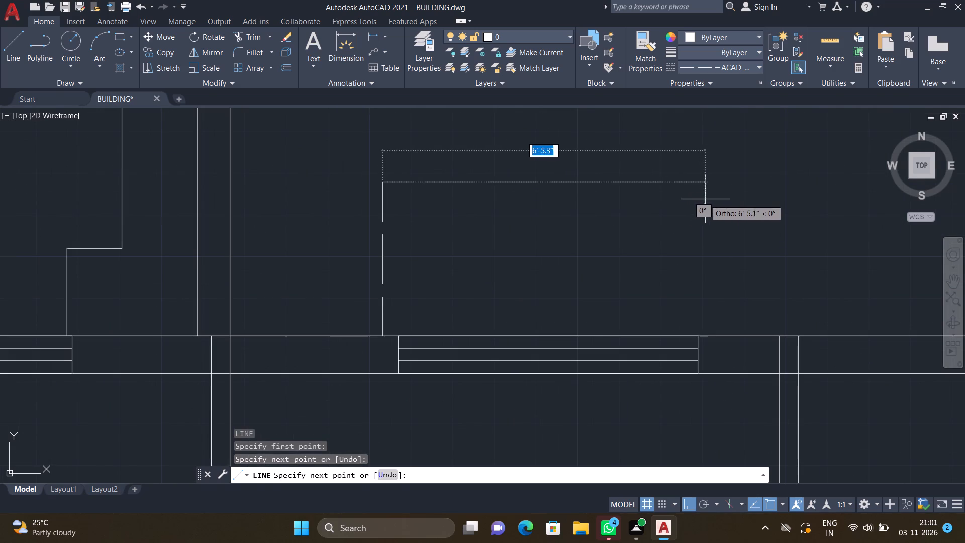
left_click(706, 197)
scroll(709, 323, "up", 2)
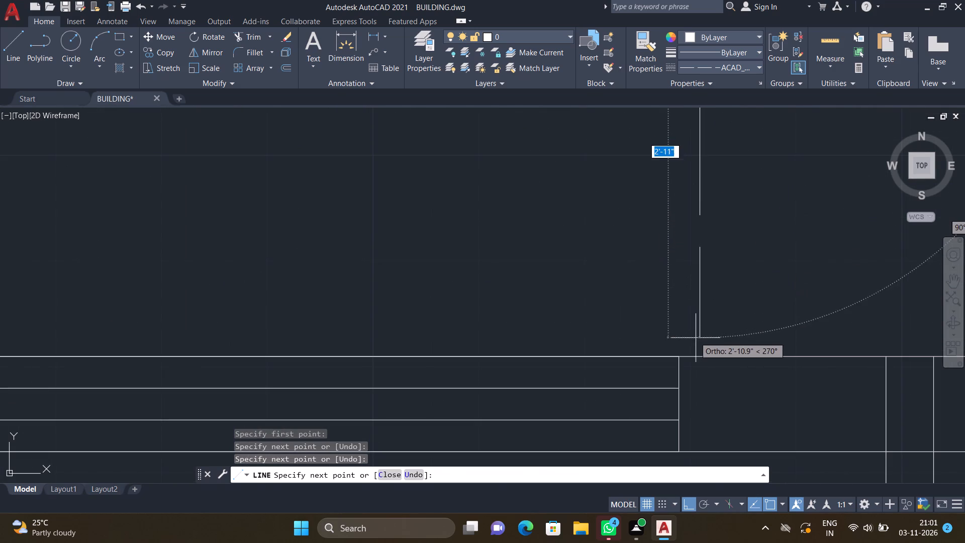
left_click(700, 356)
key("Return")
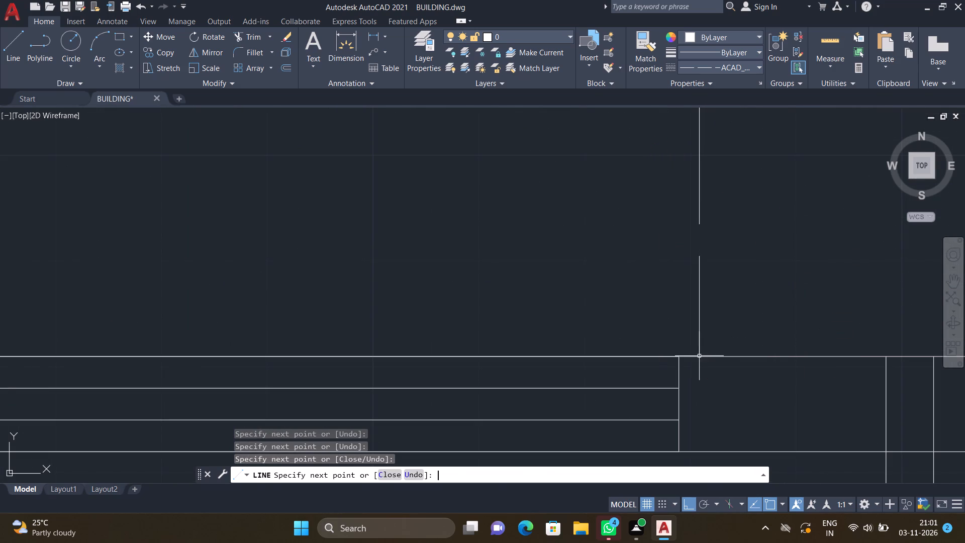
Draw a three-sided dashed outline outside the northeast room's north window, about 6'-5" wide and 3'-4" deep, ending on the wall's outer face.
scroll(691, 346, "down", 6)
scroll(740, 335, "up", 2)
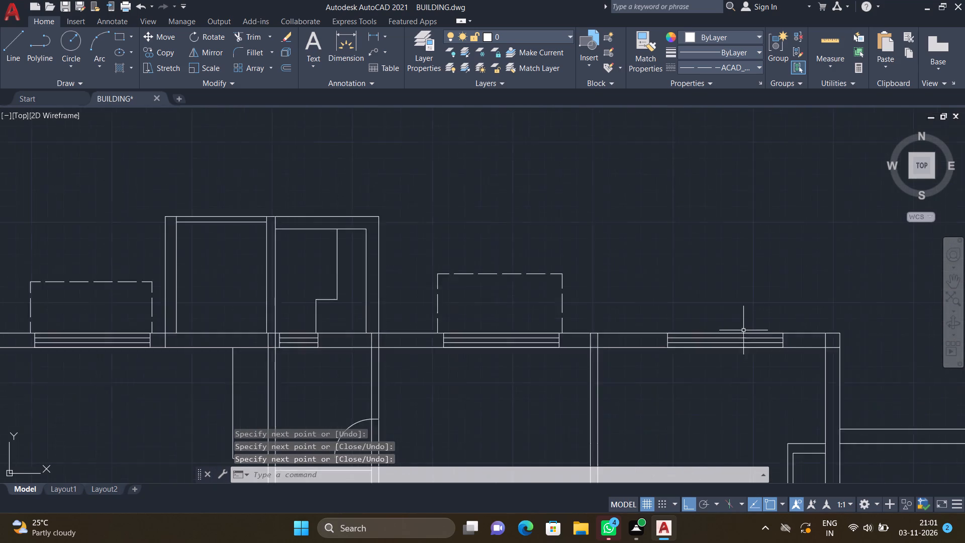
scroll(743, 330, "up", 1)
key("l")
key("Return")
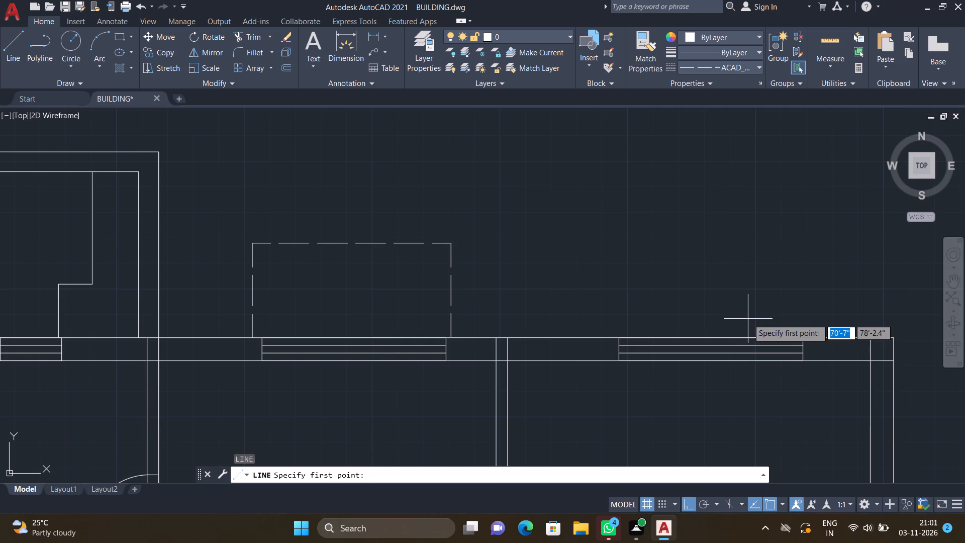
scroll(605, 343, "up", 2)
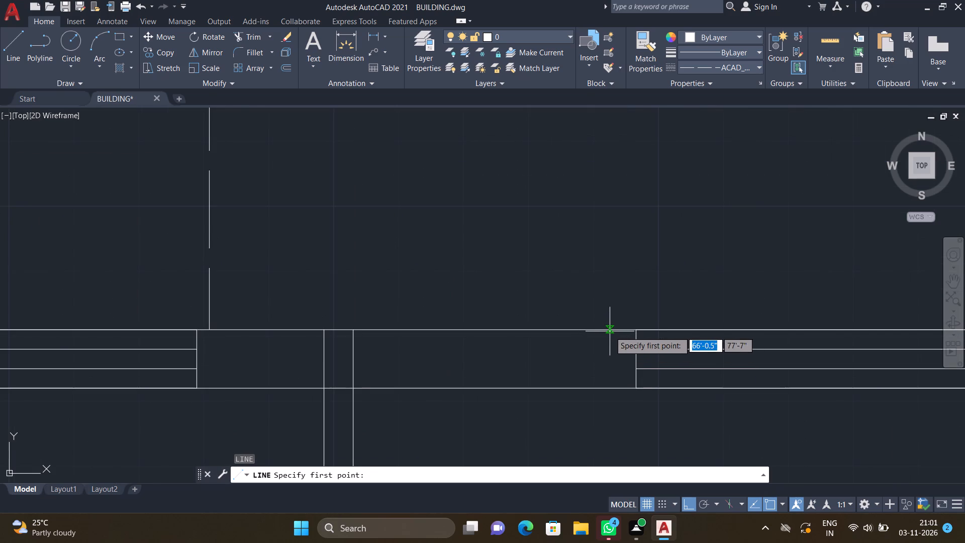
left_click(610, 330)
scroll(611, 259, "down", 3)
scroll(617, 212, "up", 1)
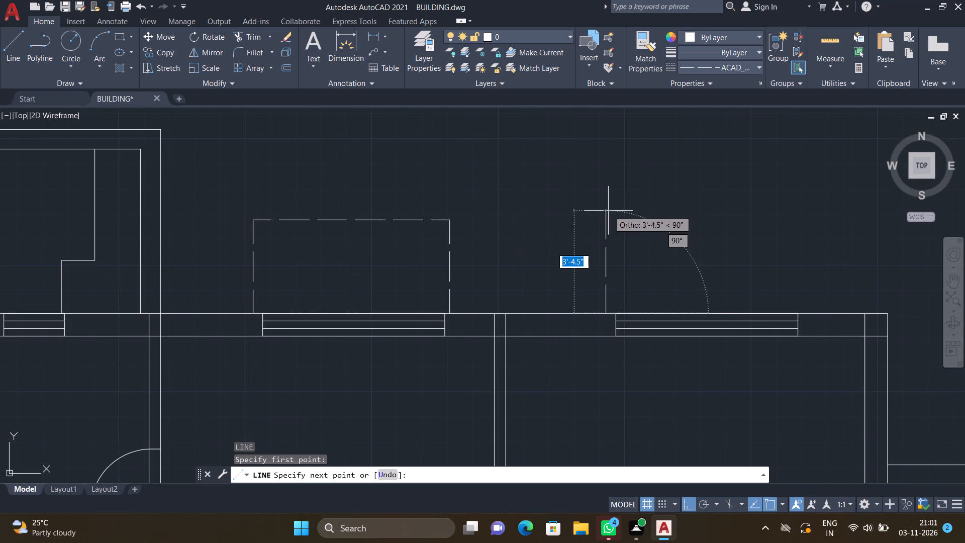
left_click_drag(608, 211, 616, 214)
scroll(800, 219, "up", 2)
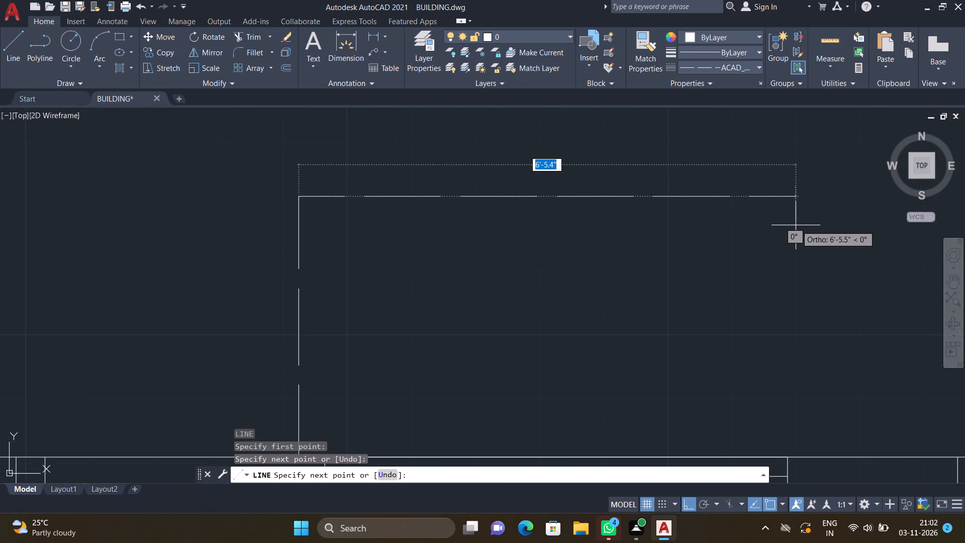
left_click(795, 223)
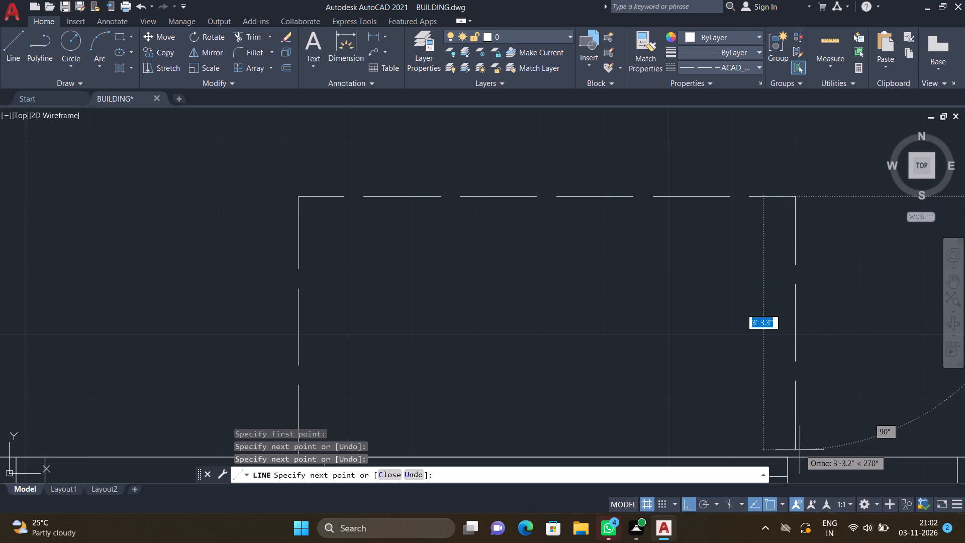
left_click(796, 455)
key("Return")
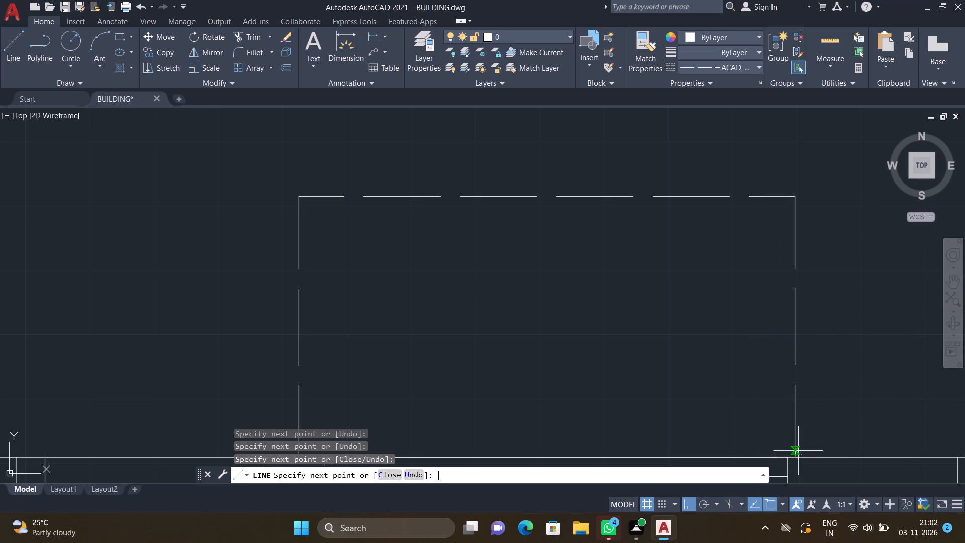
Draw a three-sided dashed outline outside the northwest room's west window, extending about 2'-2" west of the wall's outer face and overlapping both window ends.
scroll(788, 442, "down", 4)
scroll(702, 354, "down", 4)
scroll(623, 450, "up", 2)
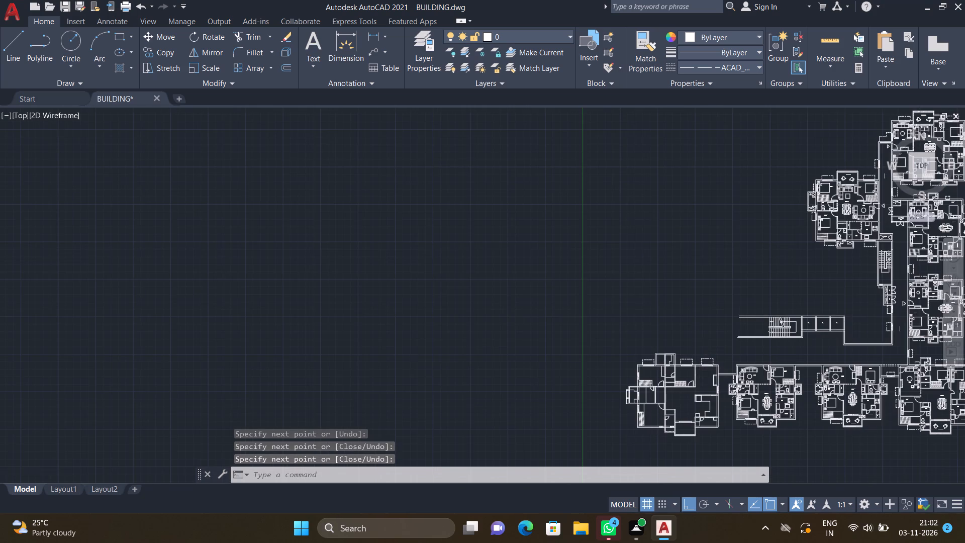
scroll(648, 332, "up", 4)
key("l")
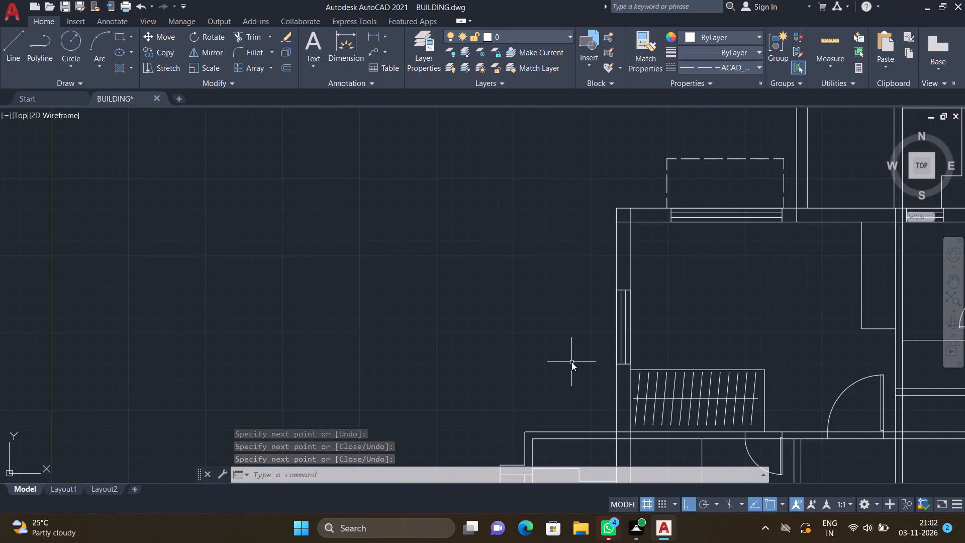
key("Return")
scroll(592, 374, "up", 3)
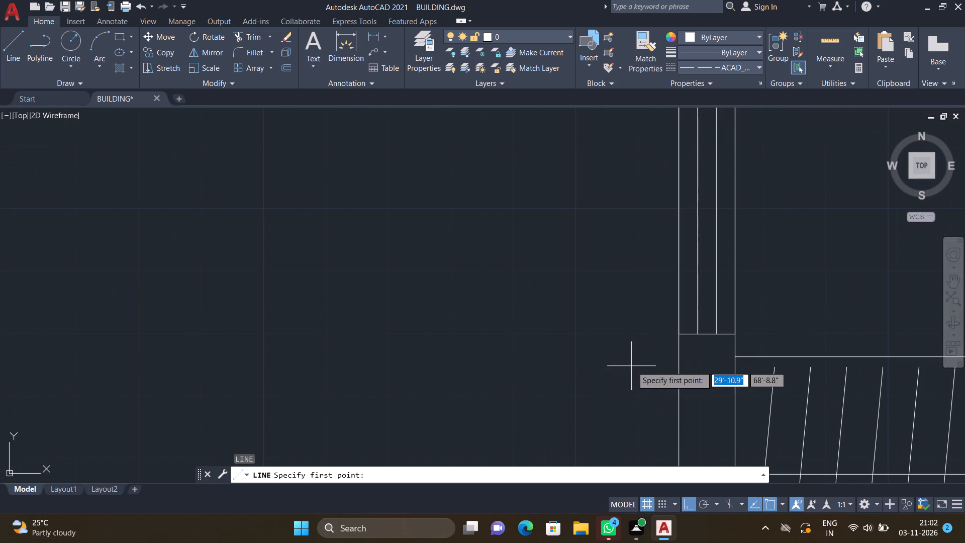
left_click(679, 356)
scroll(539, 368, "down", 1)
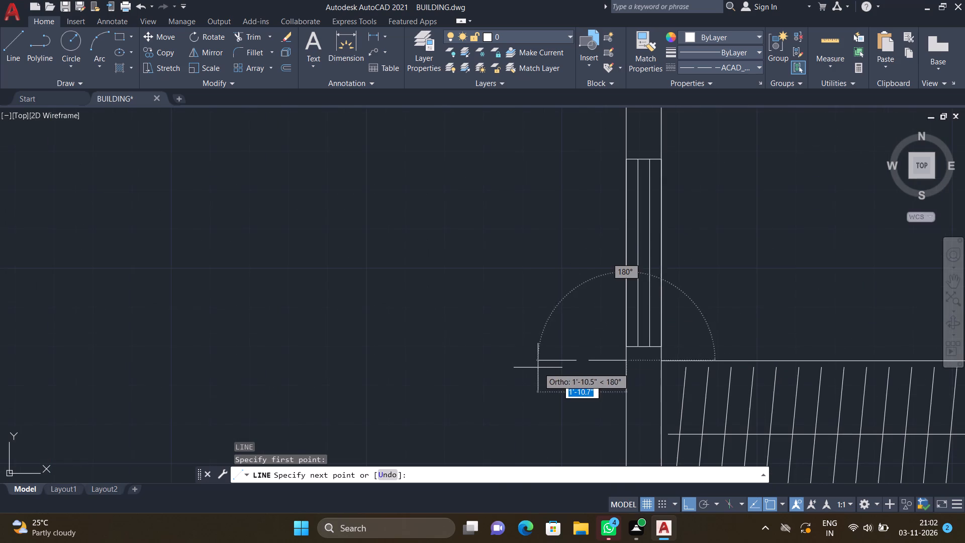
left_click(525, 372)
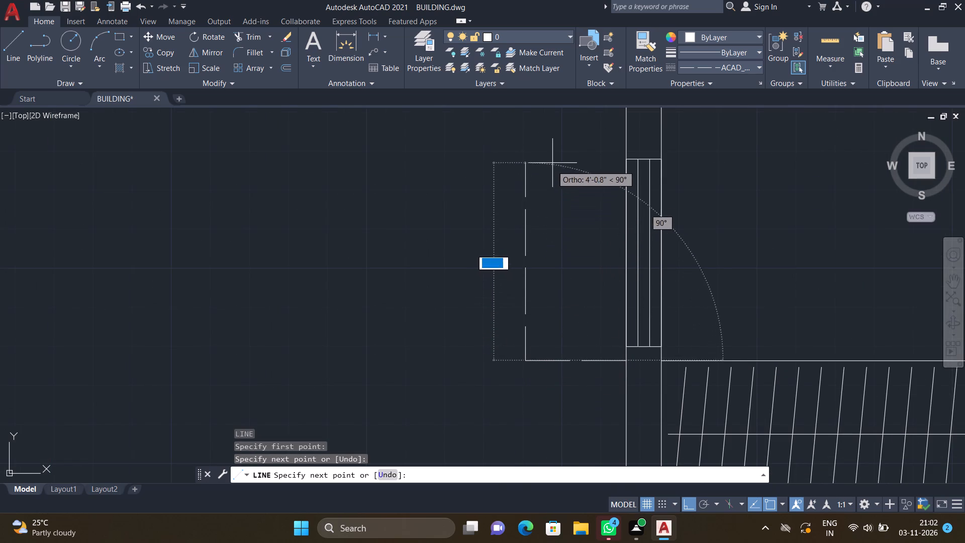
scroll(551, 142, "up", 2)
left_click(519, 150)
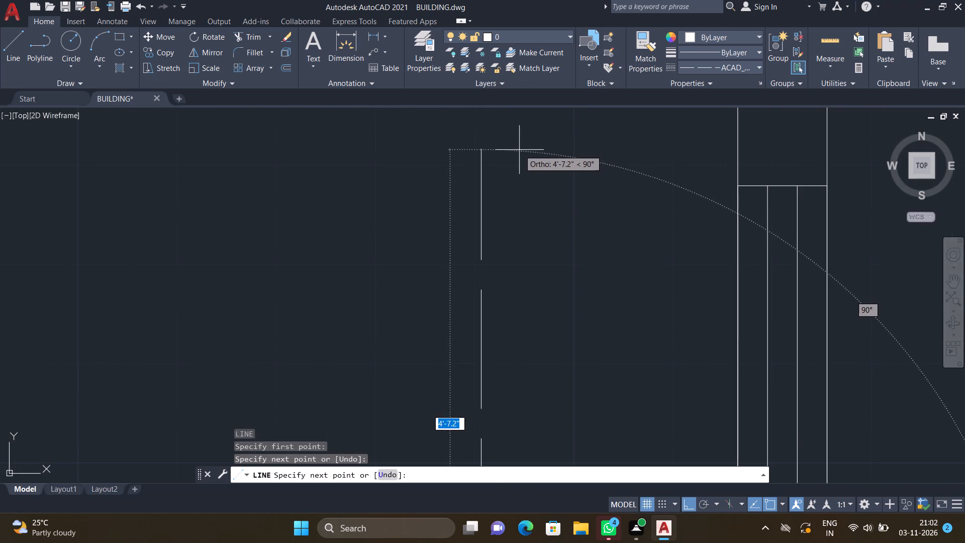
left_click(738, 152)
key("Return")
scroll(754, 135, "down", 4)
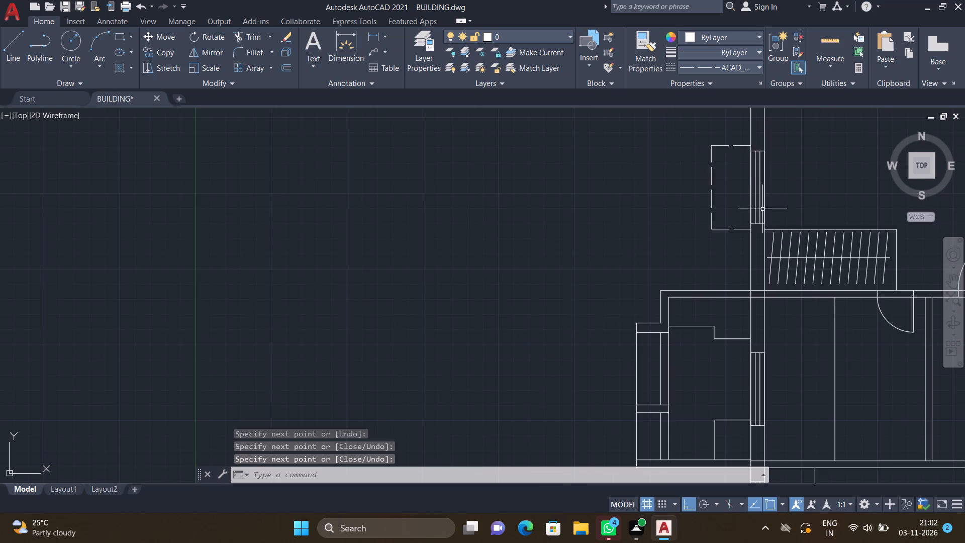
scroll(797, 270, "down", 3)
scroll(784, 335, "up", 3)
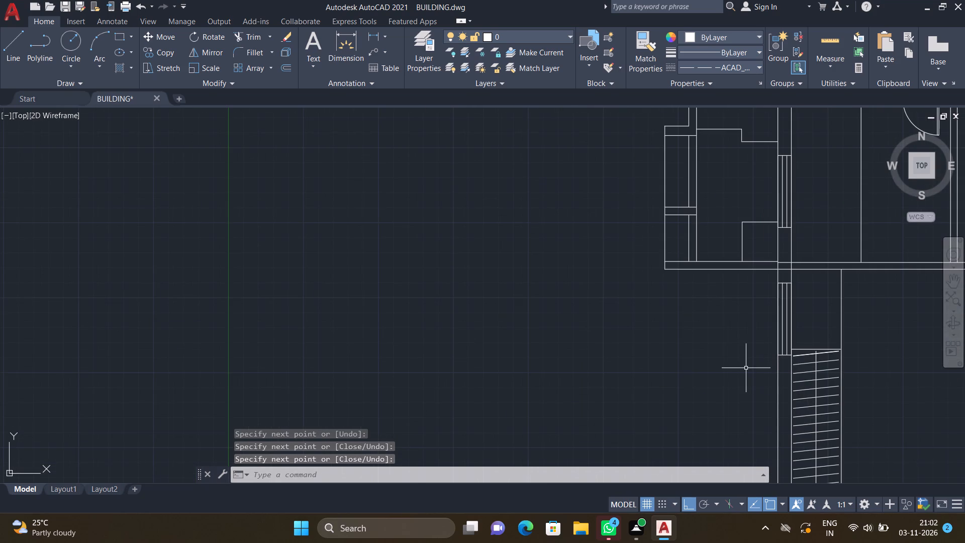
Draw a three-sided dashed outline outside the southwest room's west window, about 4'-6" long, ending on the wall's outer face.
key("l")
key("Return")
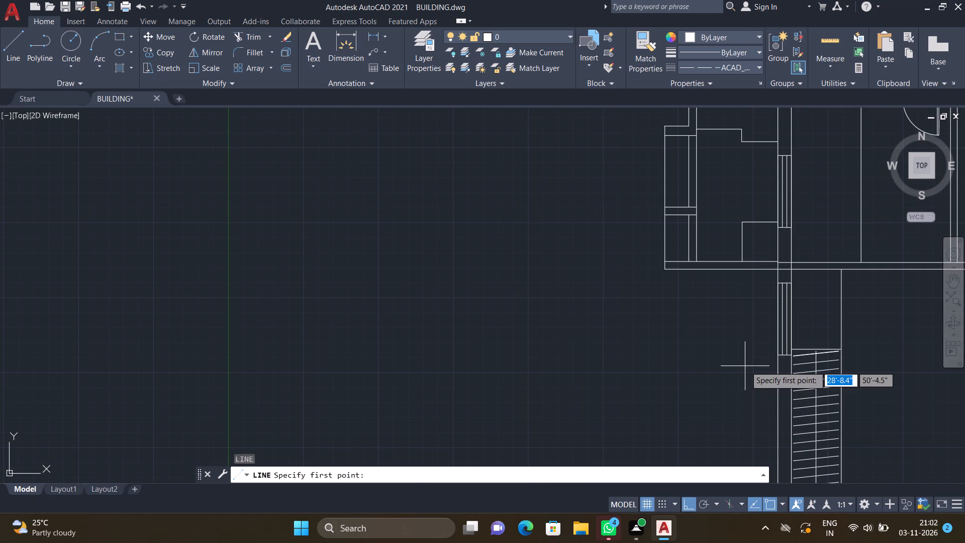
scroll(772, 358, "up", 3)
left_click(795, 353)
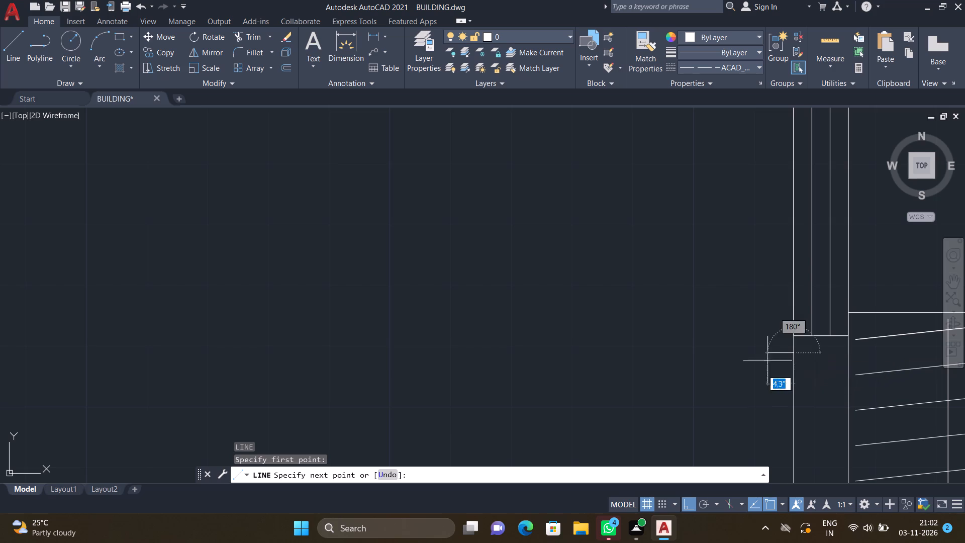
left_click(638, 378)
scroll(641, 316, "down", 3)
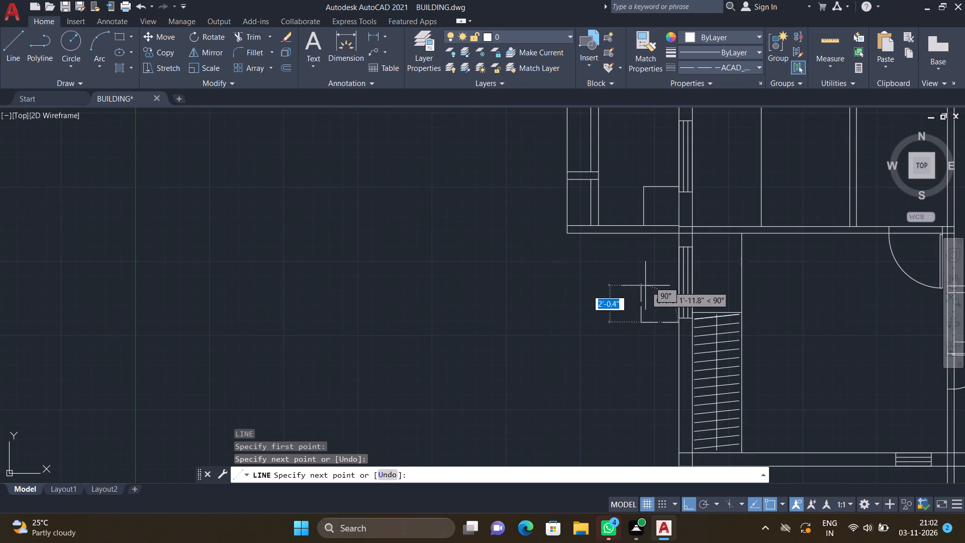
scroll(651, 264, "up", 2)
scroll(635, 214, "up", 2)
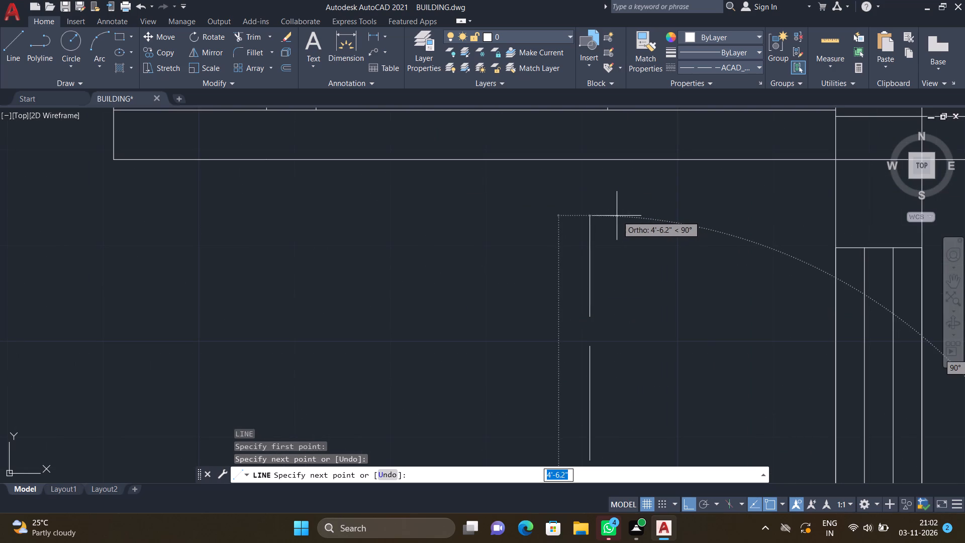
left_click(591, 215)
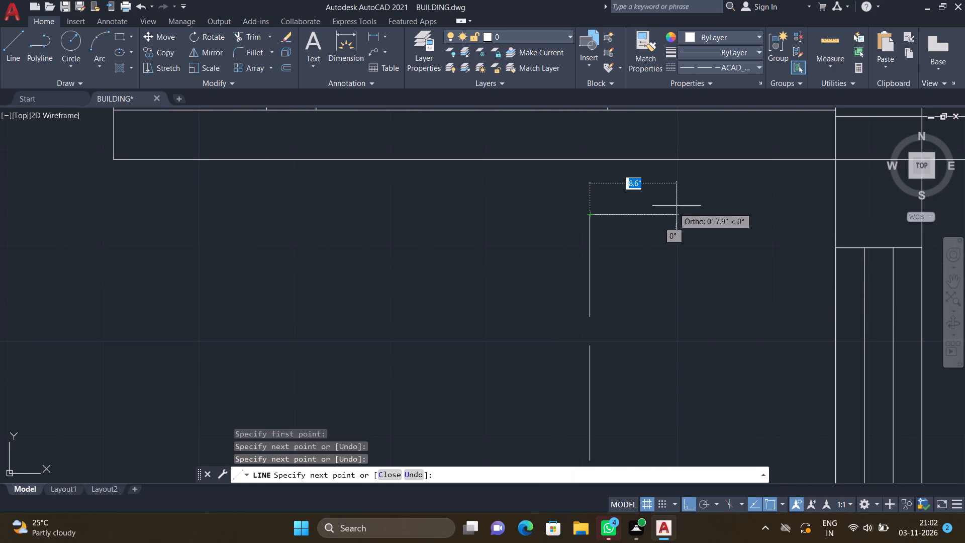
left_click(834, 215)
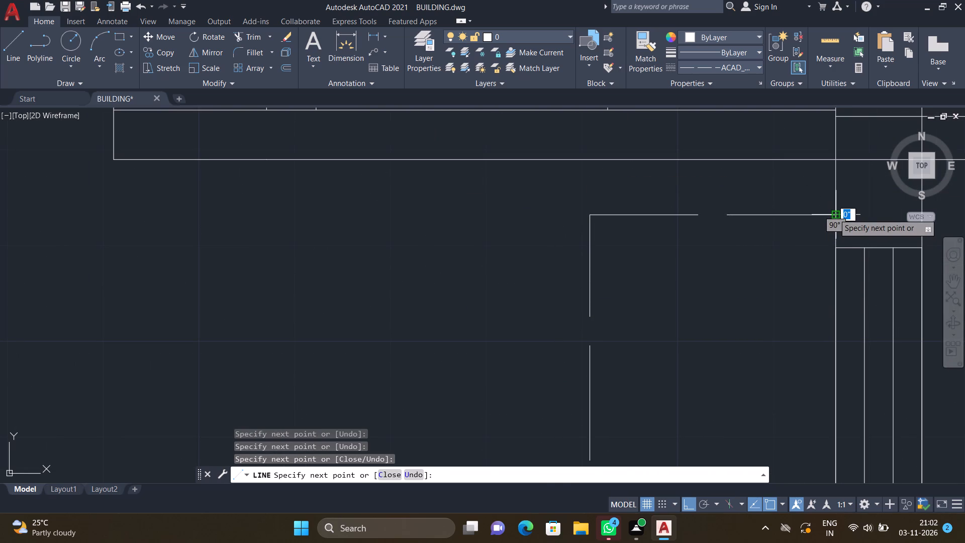
key("Return")
Draw a three-sided dashed outline outside the southwest room's small south window, about 2'-5" wide and 1'-5" deep, ending on the wall's outer face.
scroll(823, 215, "down", 3)
scroll(695, 252, "down", 4)
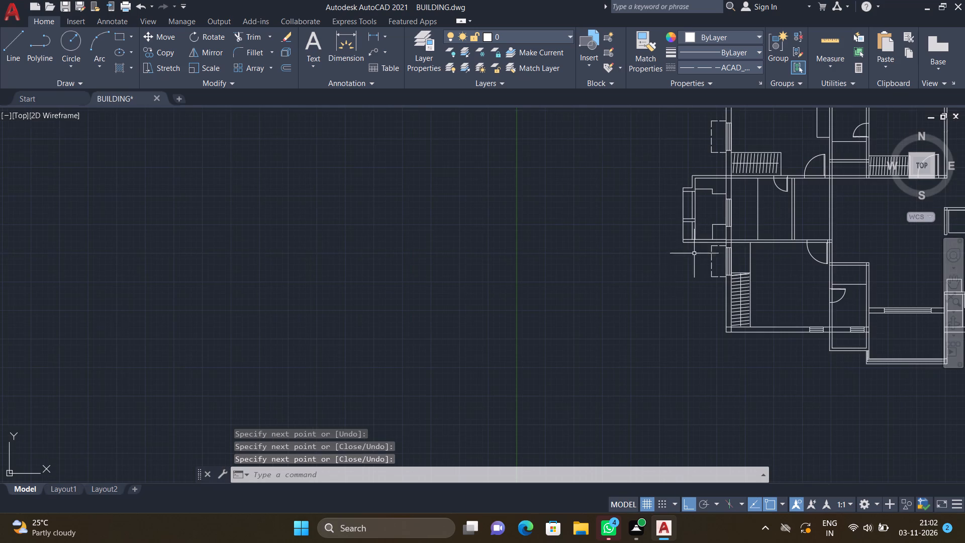
scroll(683, 278, "down", 4)
scroll(735, 268, "up", 3)
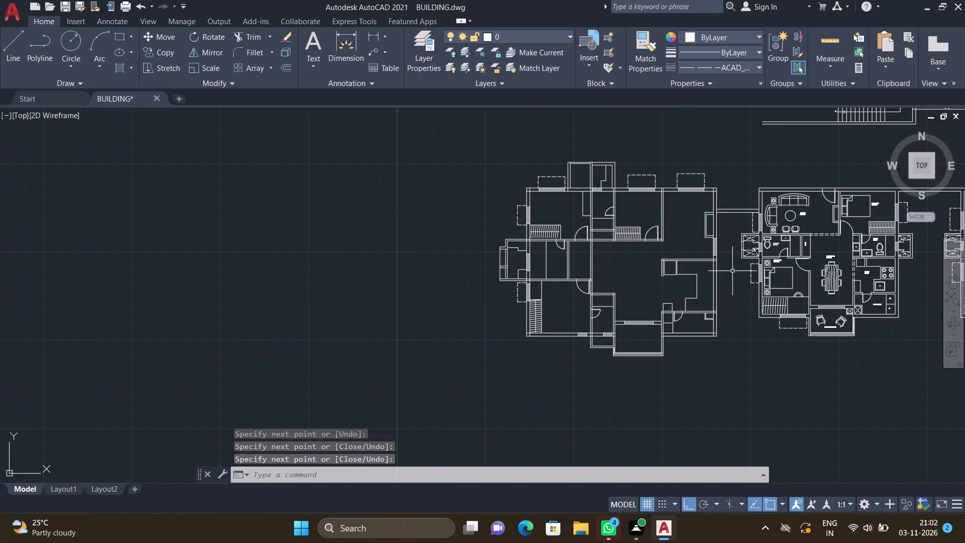
scroll(578, 355, "up", 3)
scroll(590, 299, "up", 2)
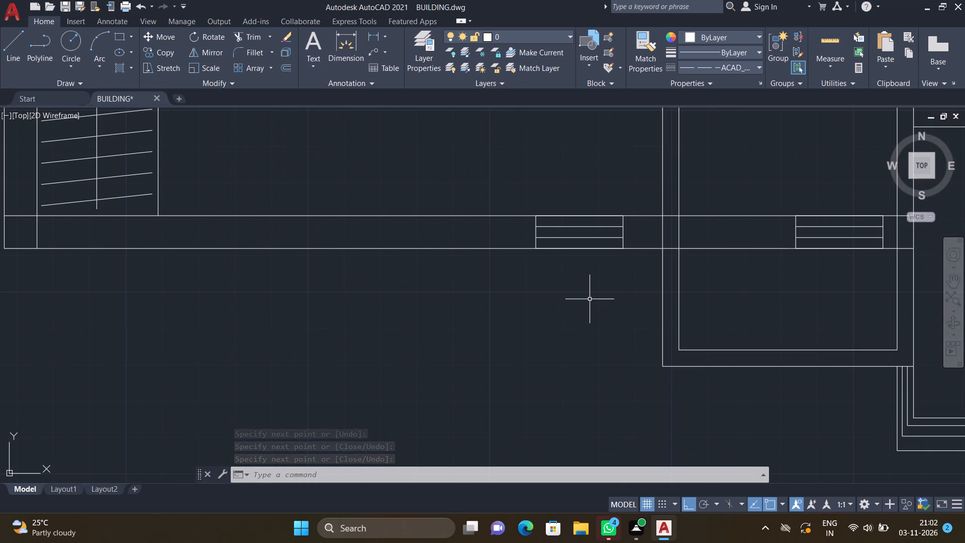
key("l")
key("Return")
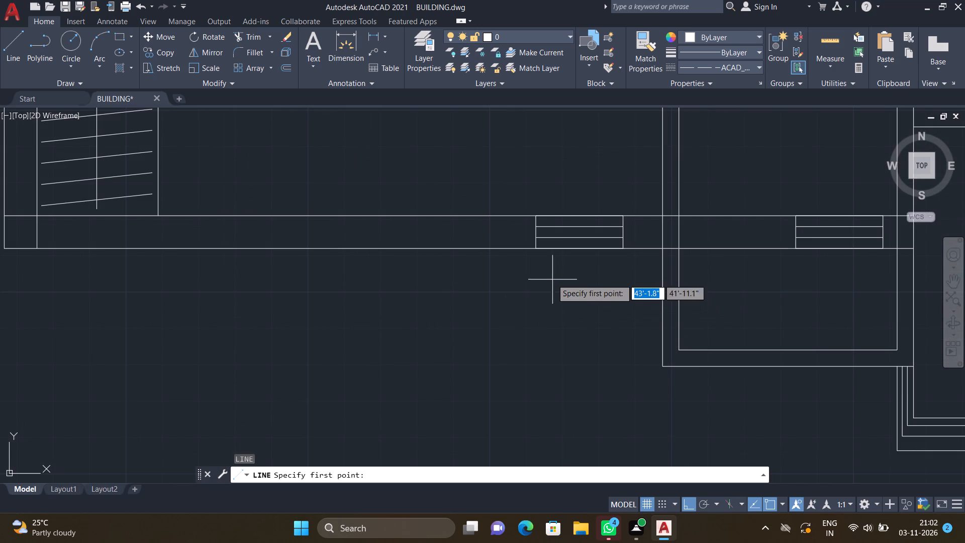
scroll(522, 266, "up", 2)
left_click(535, 222)
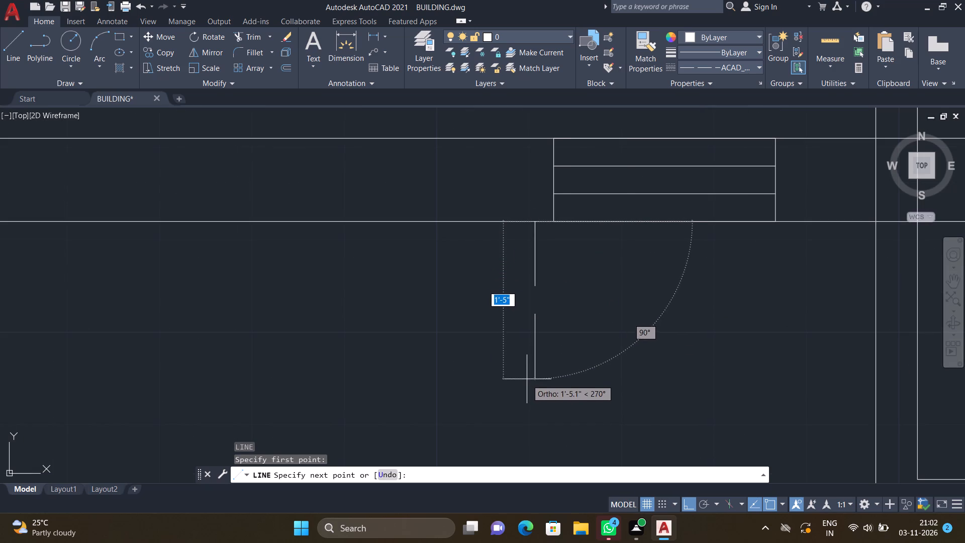
left_click_drag(527, 379, 536, 379)
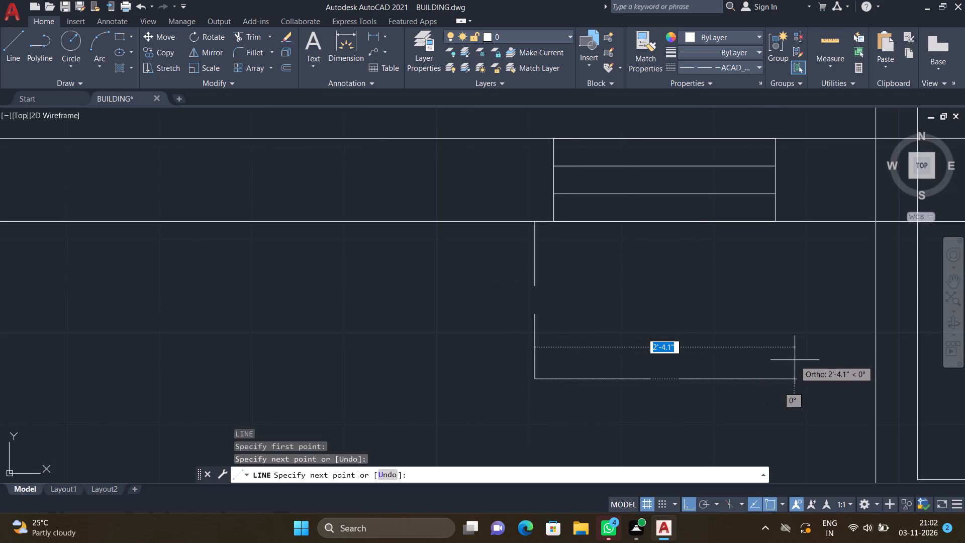
scroll(795, 360, "up", 1)
left_click(807, 358)
scroll(806, 296, "down", 2)
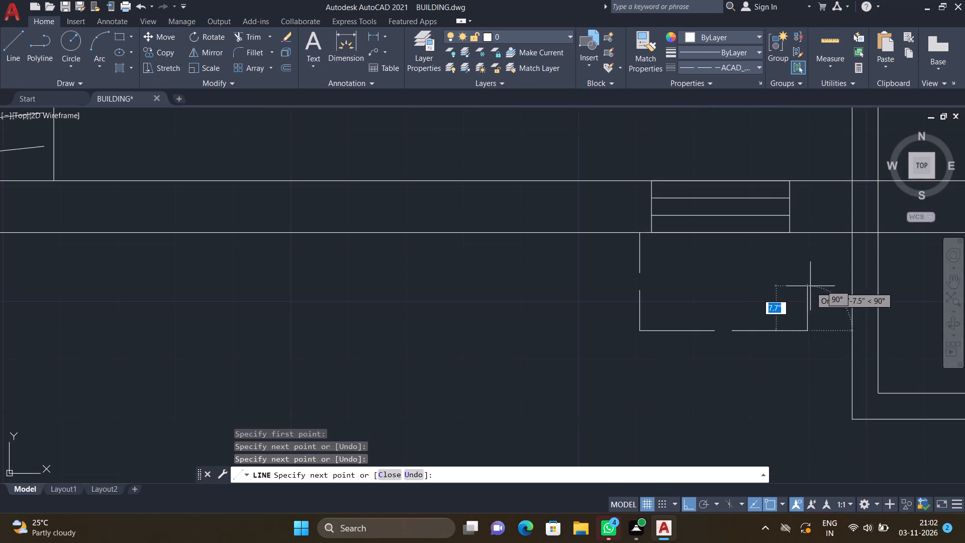
scroll(803, 250, "up", 3)
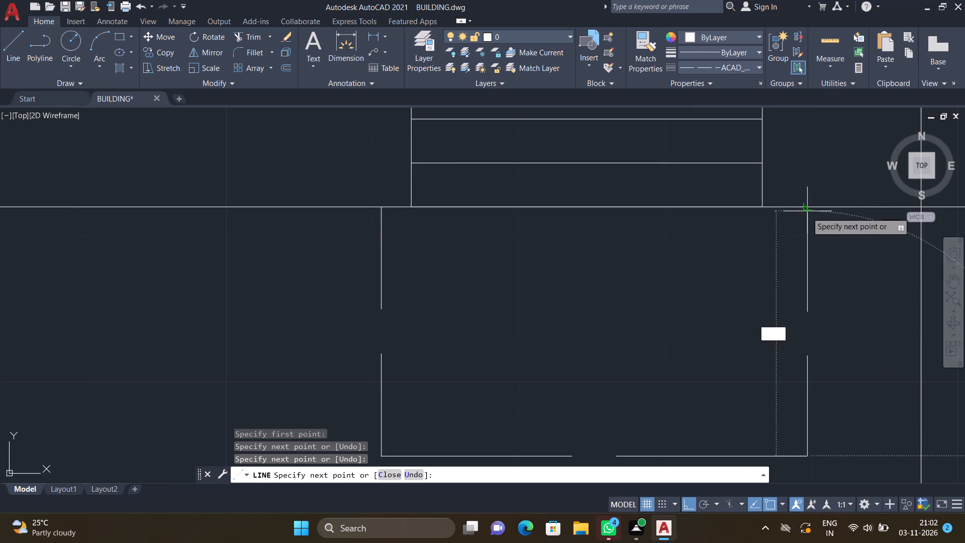
scroll(807, 213, "up", 1)
left_click(799, 198)
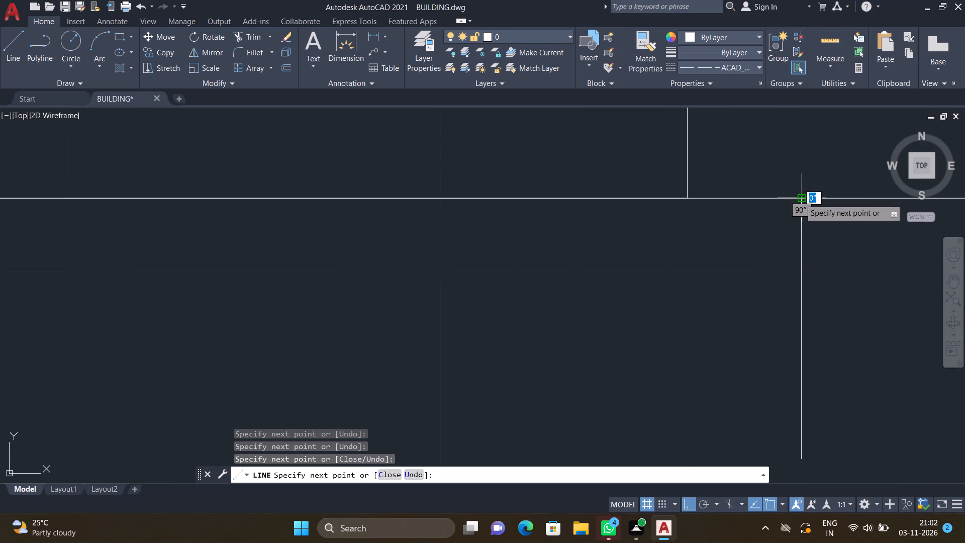
key("Return")
scroll(800, 199, "down", 3)
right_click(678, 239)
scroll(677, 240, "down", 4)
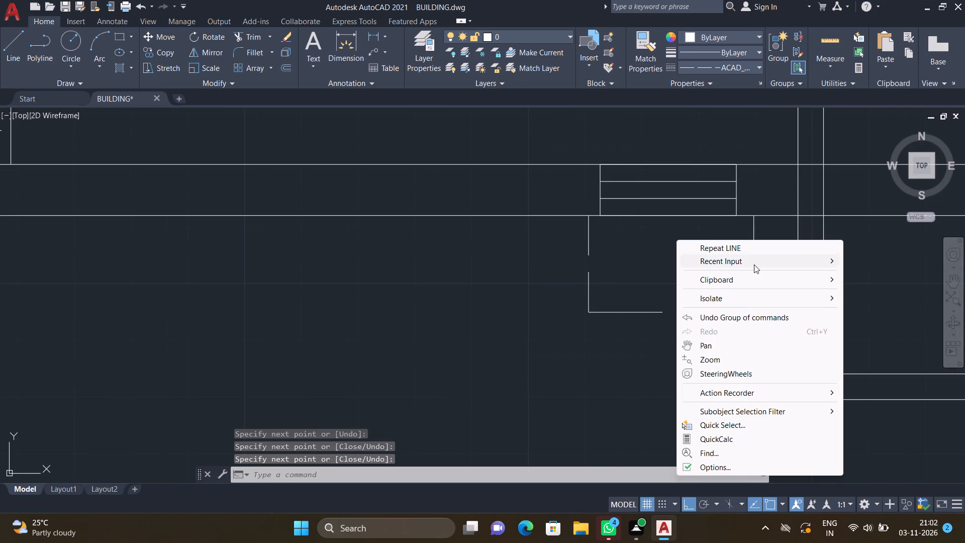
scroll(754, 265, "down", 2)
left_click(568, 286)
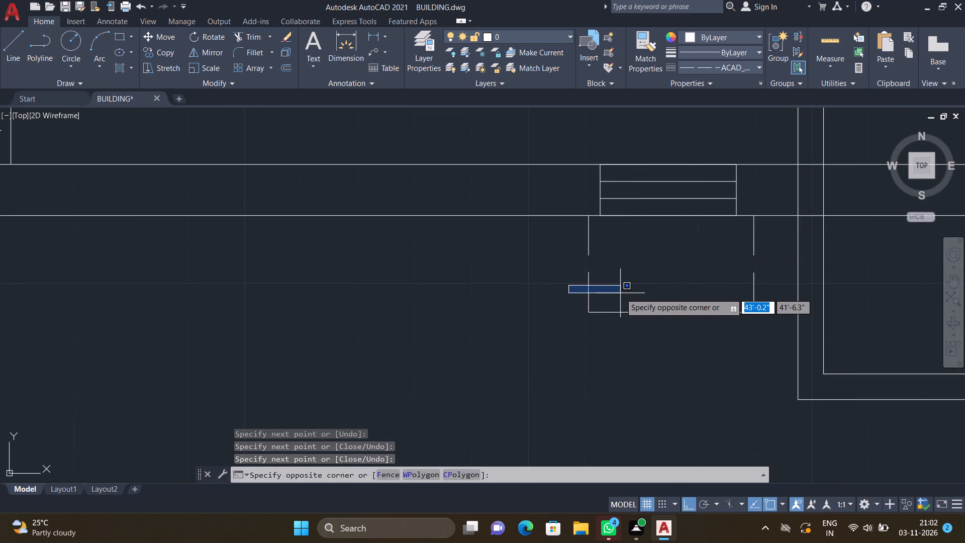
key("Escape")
Draw a three-sided dashed outline outside the east wall's window, about 4'-4" long and 1'-8" deep, ending on the wall's outer face.
scroll(617, 300, "down", 2)
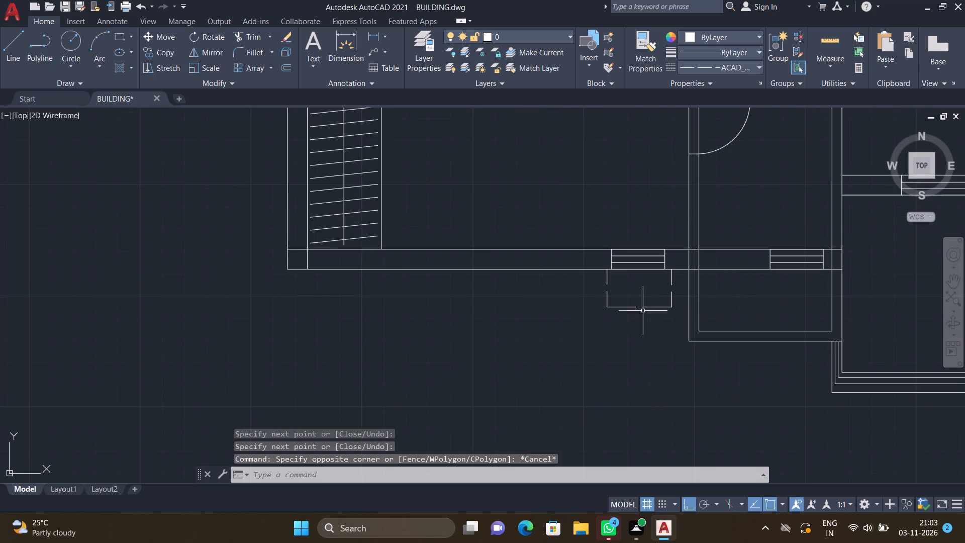
scroll(566, 316, "down", 3)
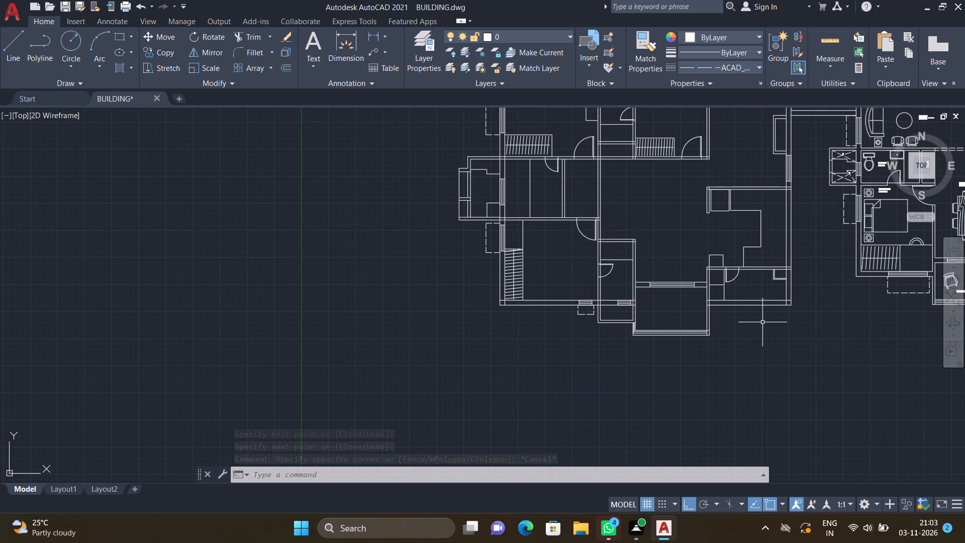
scroll(807, 144, "up", 3)
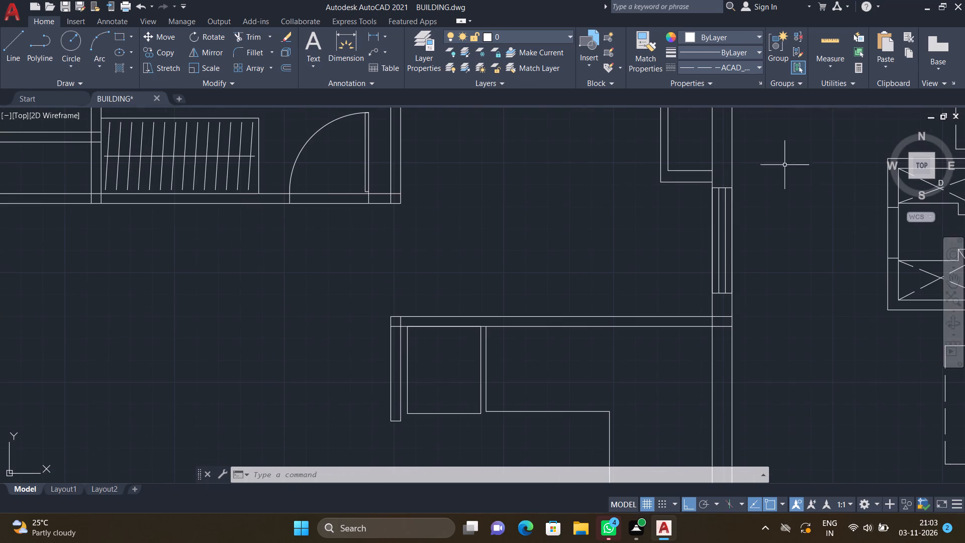
key("l")
key("Return")
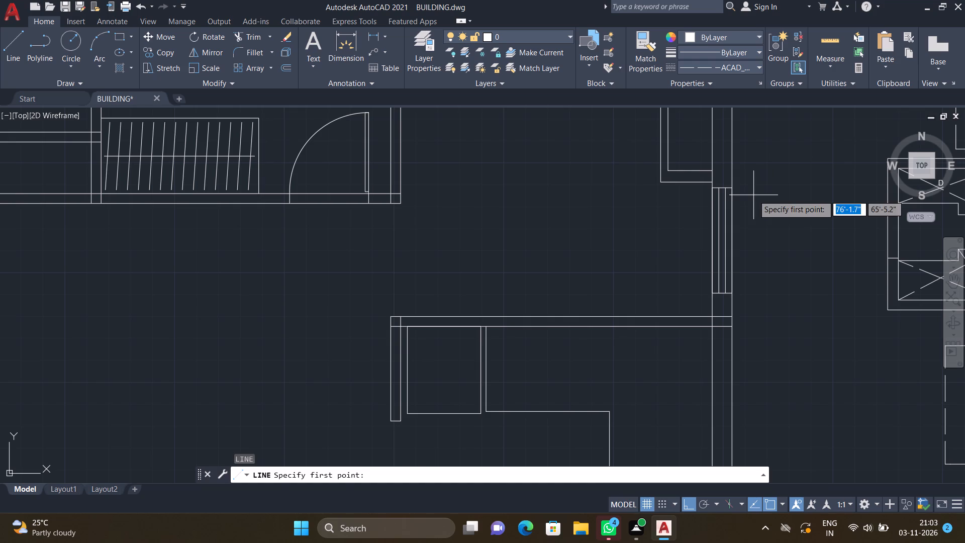
scroll(722, 185, "up", 2)
left_click(741, 174)
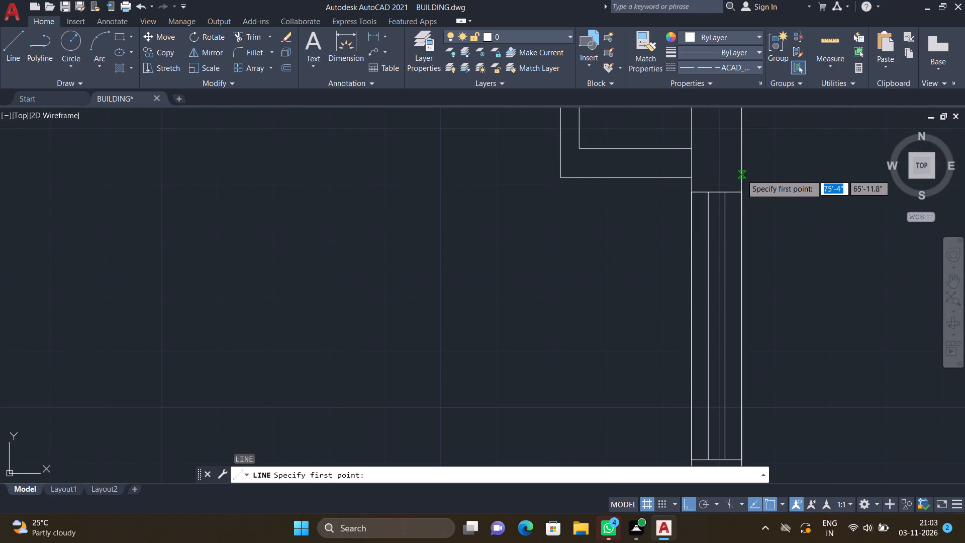
left_click(855, 180)
scroll(853, 279, "down", 2)
scroll(851, 348, "up", 2)
left_click(847, 372)
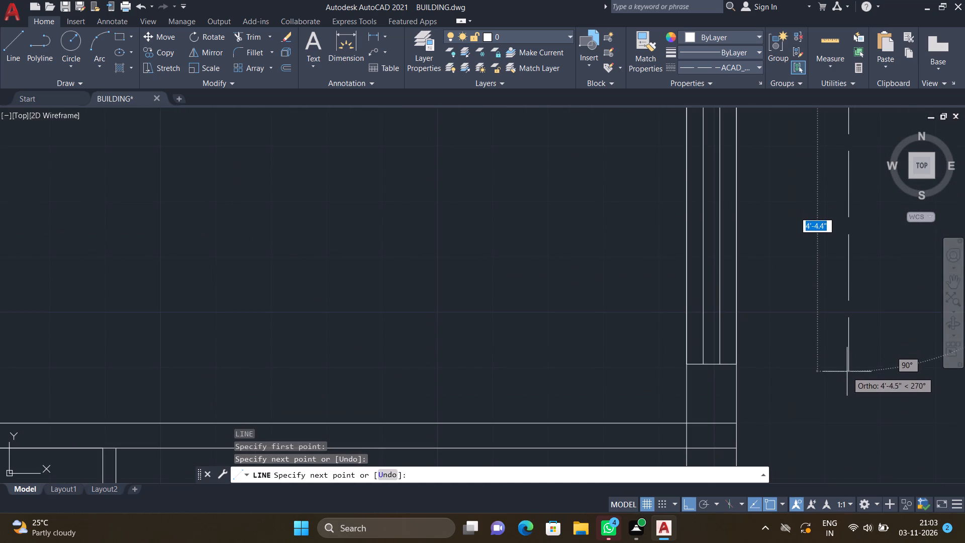
scroll(750, 372, "up", 2)
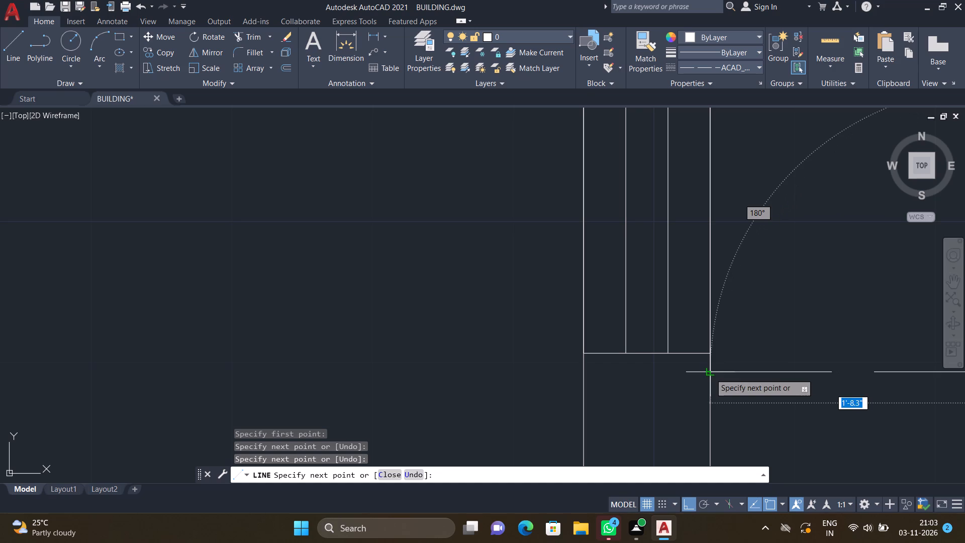
left_click(710, 373)
key("Return")
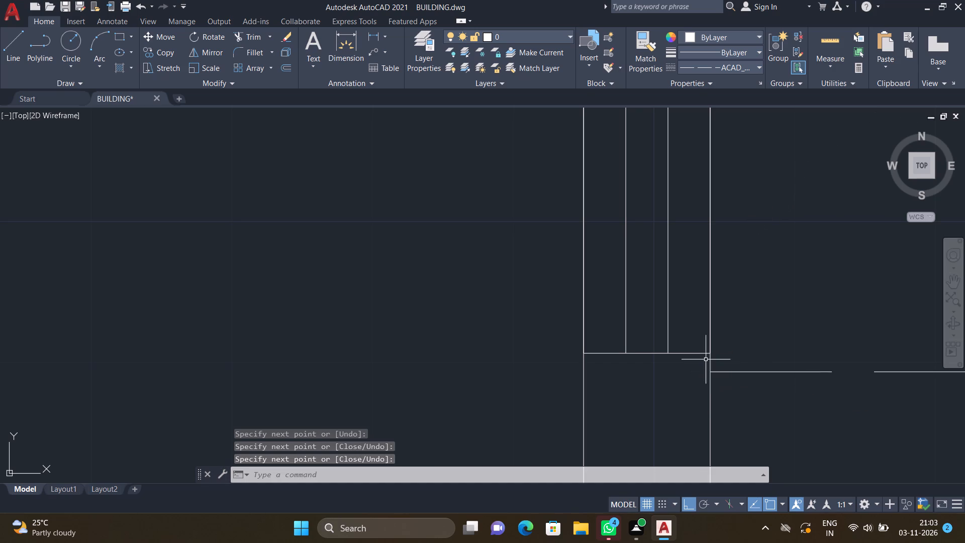
Draw a vertical dashed line about 4'-3" long across the central opening, from the northern wall end's southeast corner to the kitchen's north wall.
scroll(681, 385, "down", 4)
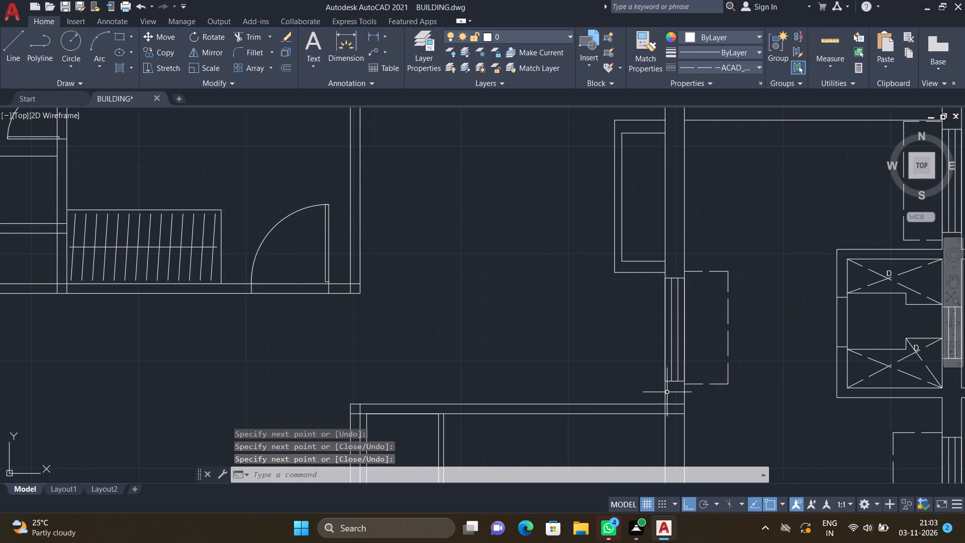
scroll(623, 380, "down", 3)
scroll(546, 384, "up", 3)
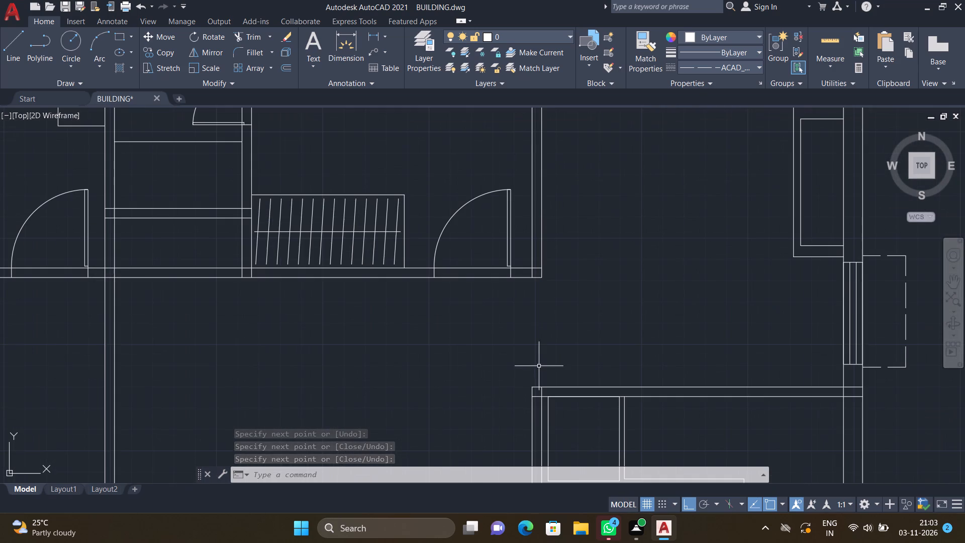
key("l")
key("Return")
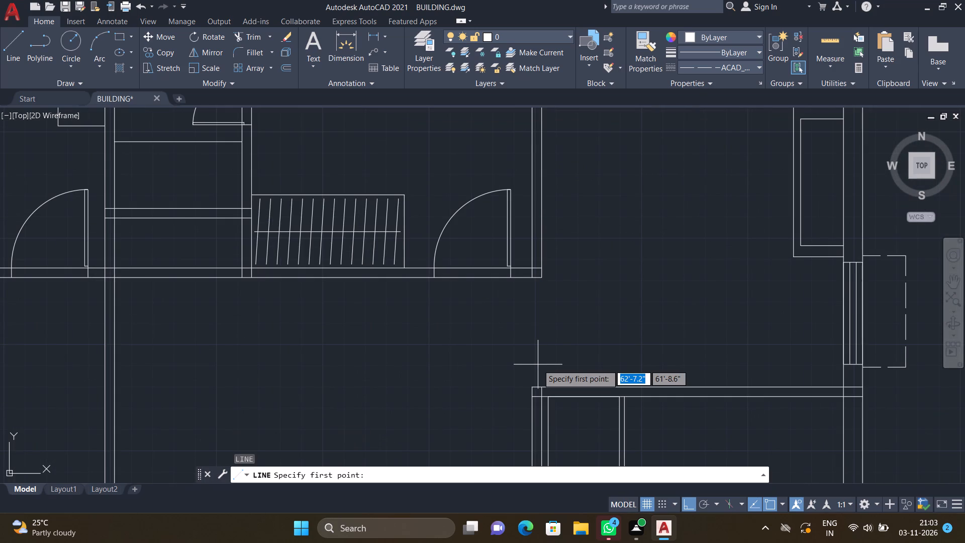
scroll(541, 292, "up", 1)
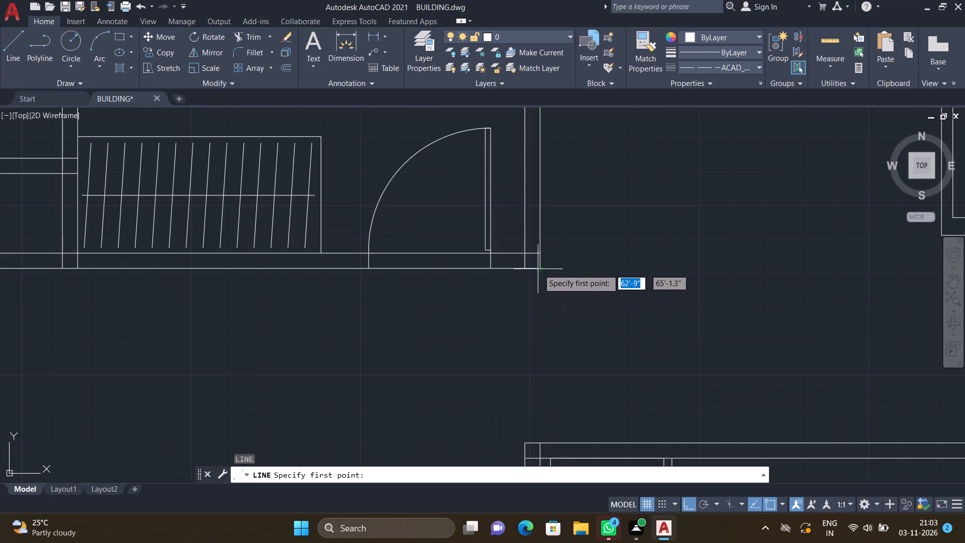
left_click(538, 268)
scroll(541, 431, "up", 2)
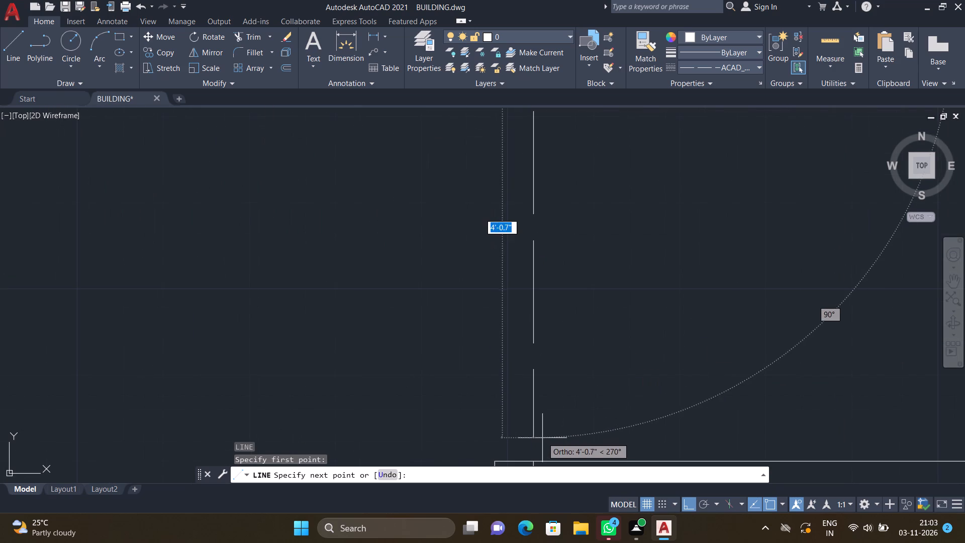
scroll(533, 443, "down", 2)
scroll(534, 448, "up", 2)
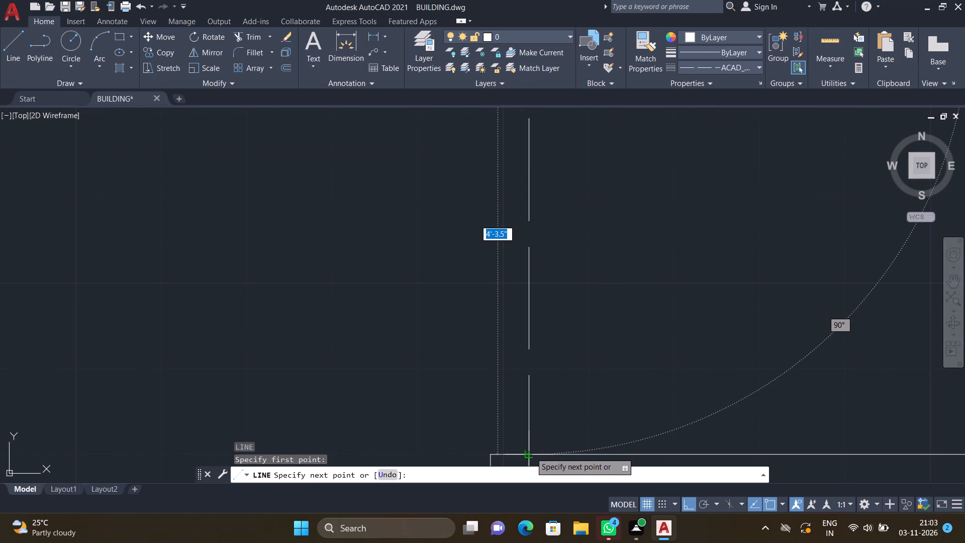
left_click(531, 452)
key("Return")
Draw a second dashed line about 4'-3" long across the central opening, from the kitchen north wall's northwest corner to the northern wall's south face.
key("l")
key("Return")
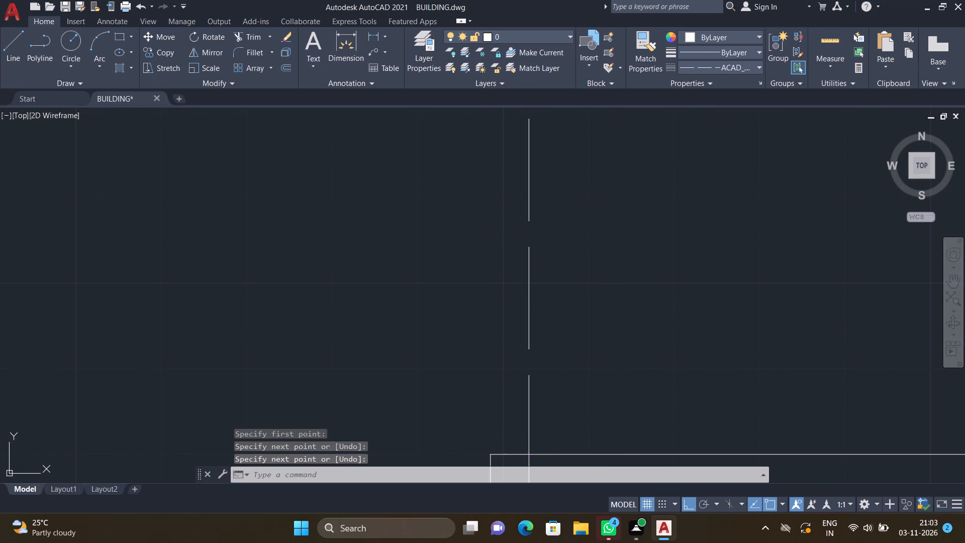
scroll(528, 443, "down", 4)
scroll(503, 464, "up", 3)
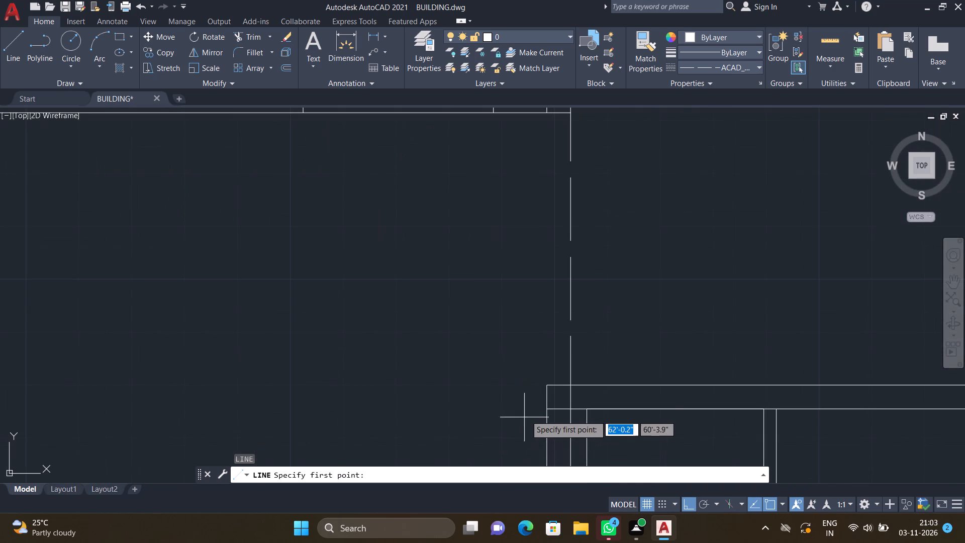
left_click(545, 384)
scroll(541, 301, "down", 2)
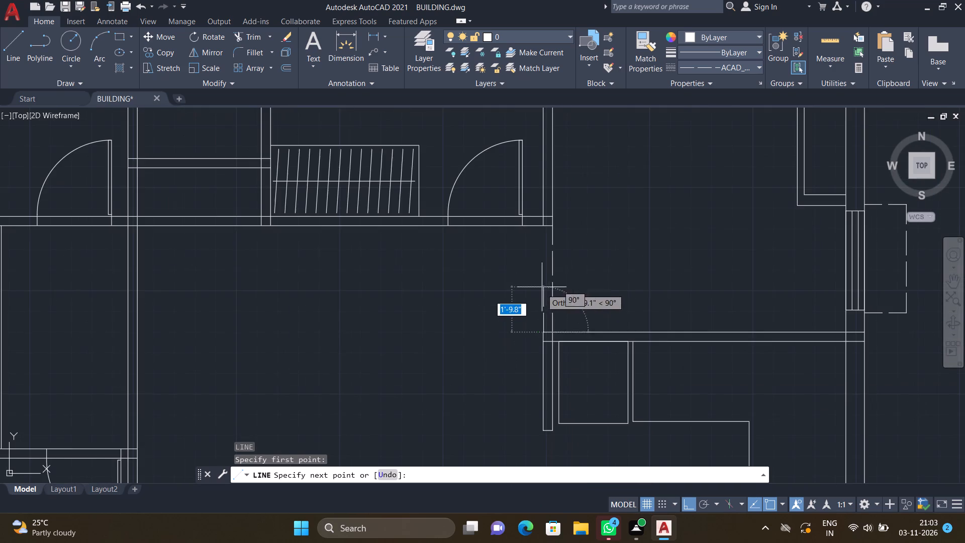
scroll(546, 265, "up", 2)
scroll(533, 171, "up", 2)
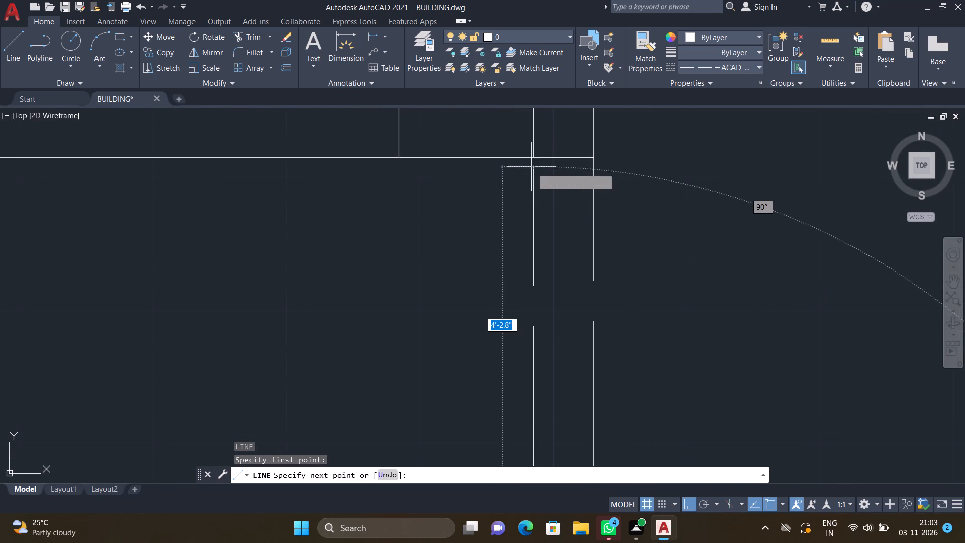
left_click(531, 158)
key("Return")
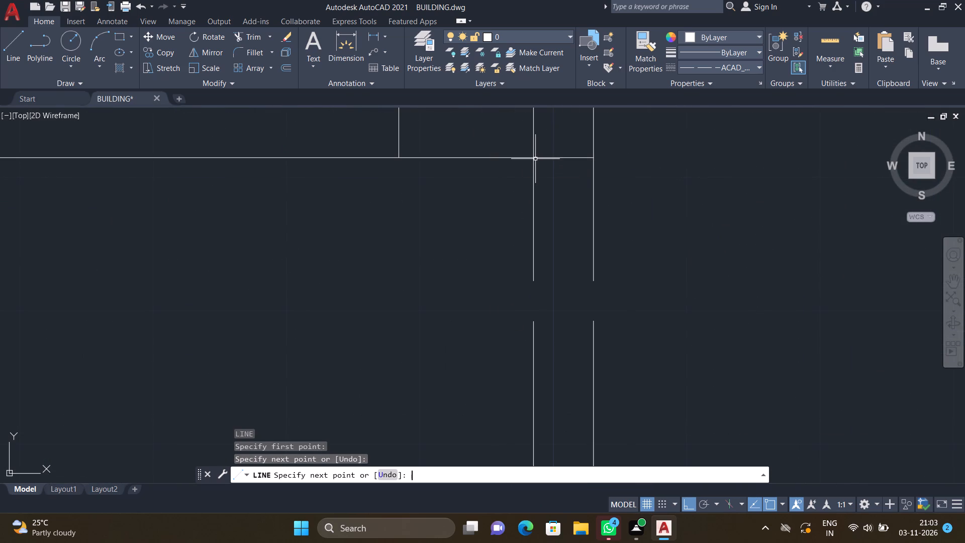
scroll(538, 153, "down", 6)
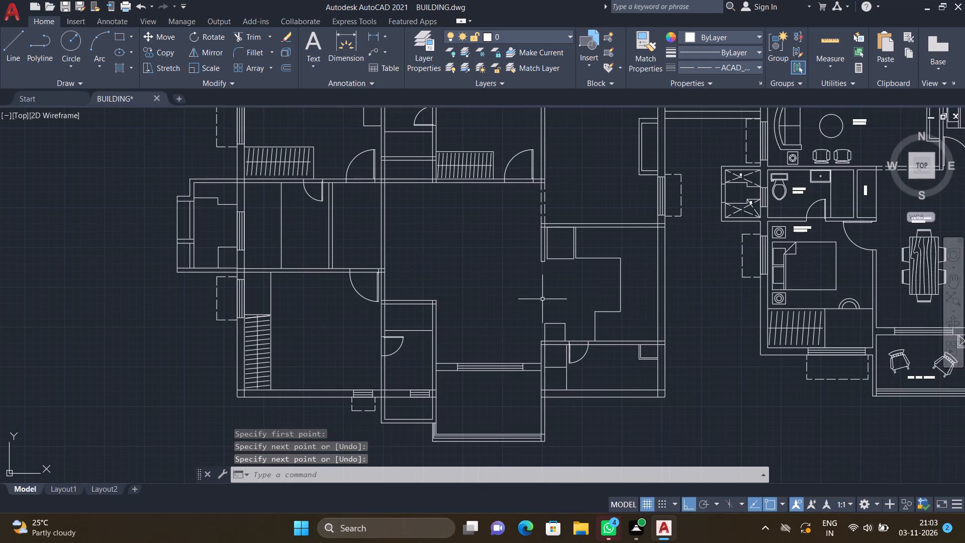
Draw a vertical dashed line about 6'-6" long across the kitchen's west opening, from the wall stub's southeast corner to the small square counter's northwest corner.
scroll(543, 298, "up", 2)
key("l")
key("Return")
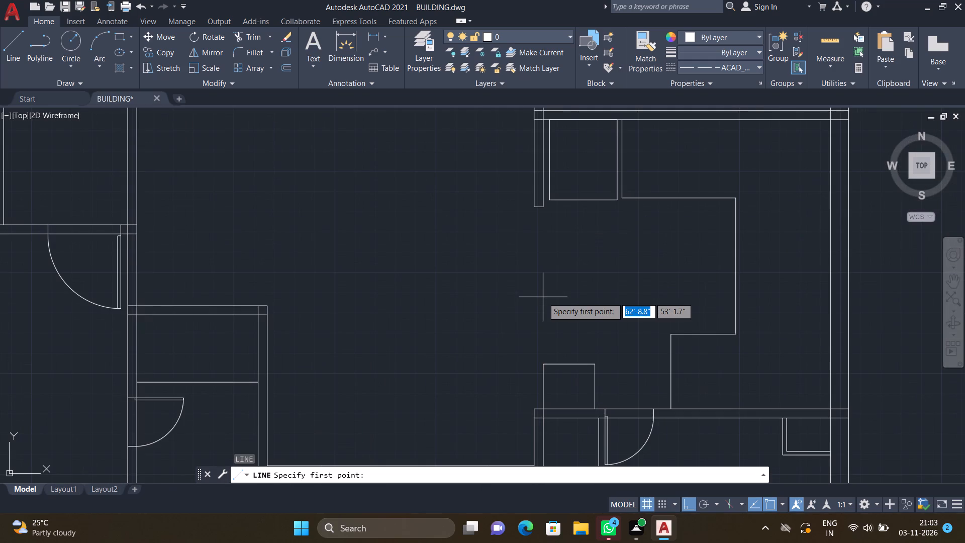
scroll(539, 225, "up", 2)
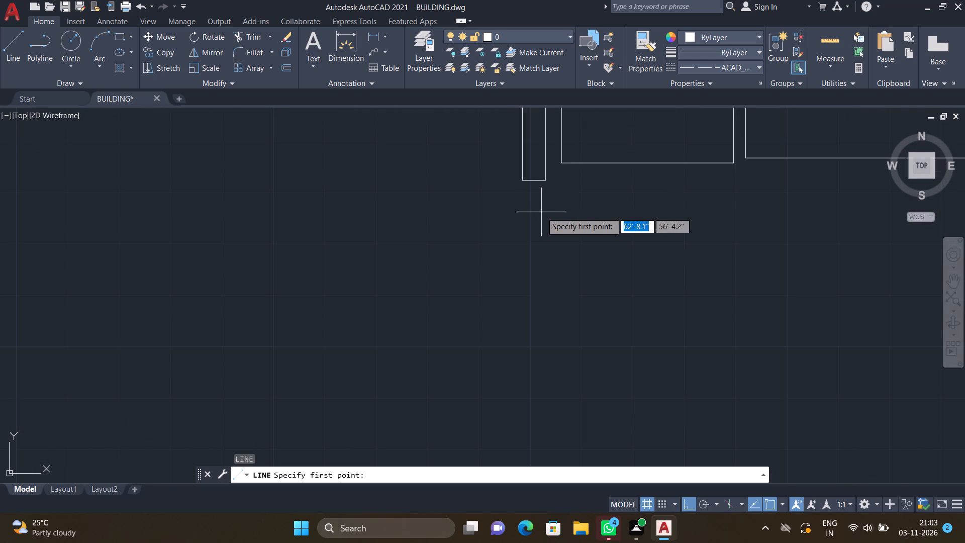
left_click_drag(543, 178, 545, 185)
scroll(549, 258, "down", 4)
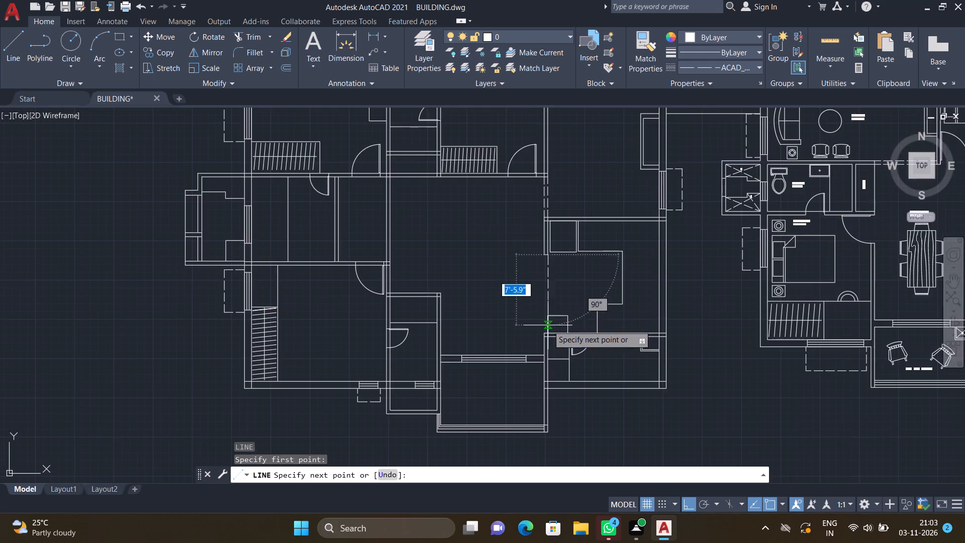
scroll(548, 325, "up", 3)
scroll(539, 285, "up", 2)
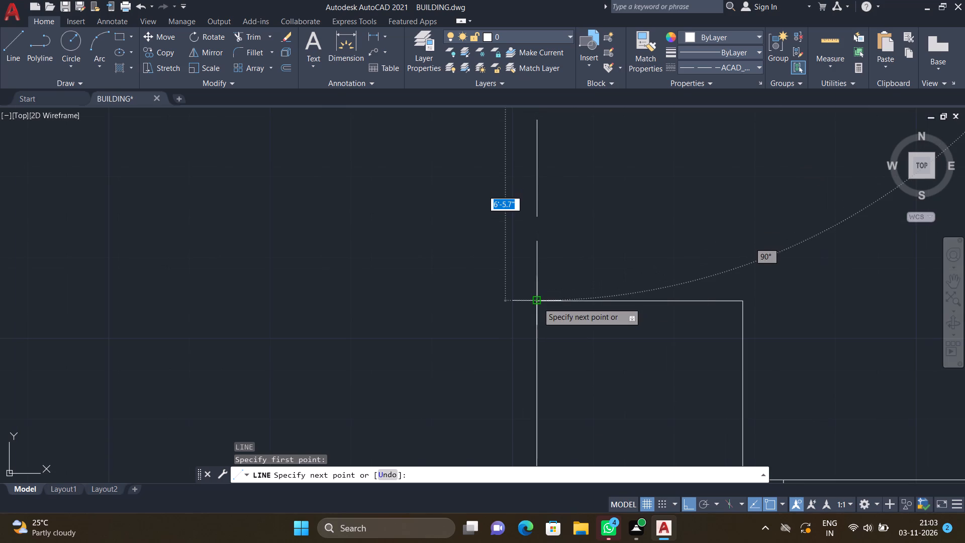
left_click(538, 303)
key("Return")
scroll(525, 306, "down", 3)
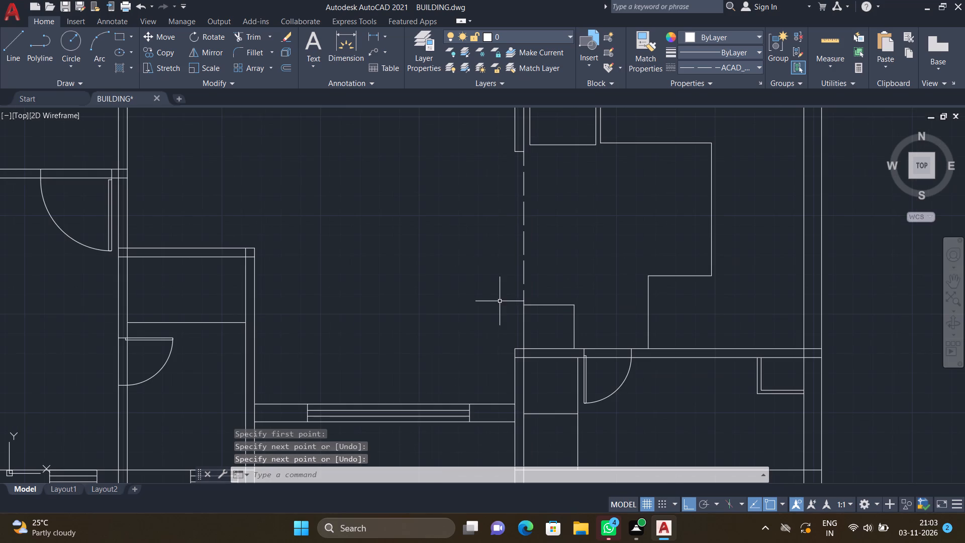
Draw a parallel dashed line about 8'-4" long across the kitchen's west opening, from the stub's southwest corner to the kitchen south wall's northwest corner.
key("l")
key("Return")
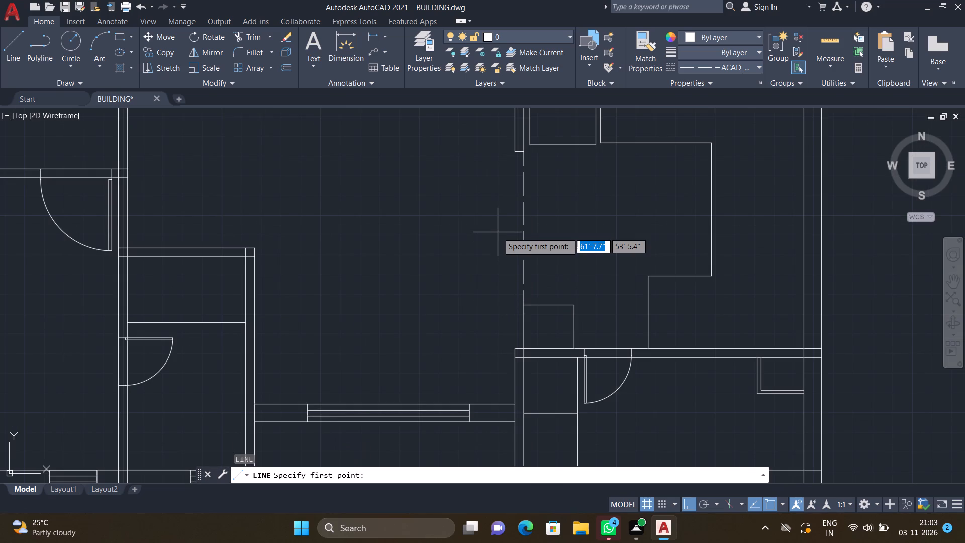
scroll(507, 162, "up", 2)
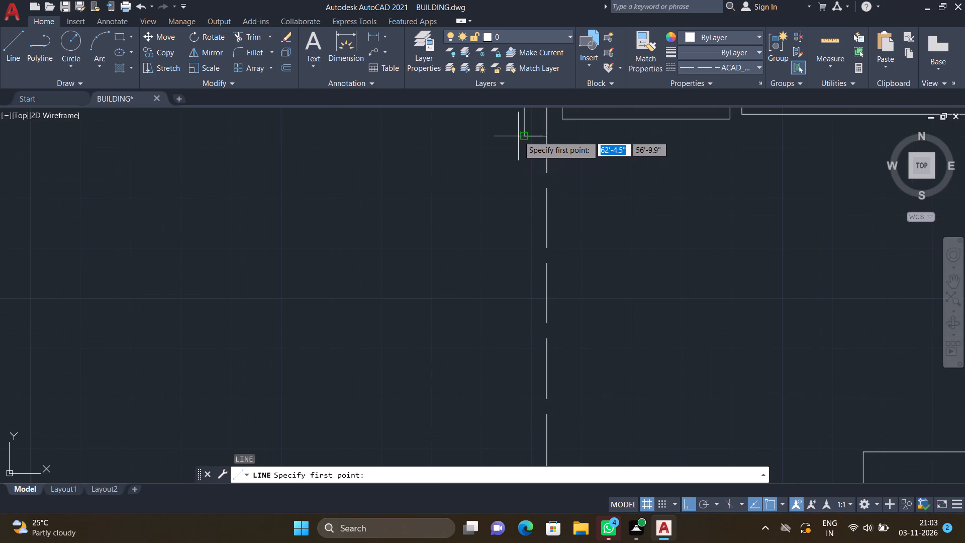
left_click(523, 135)
scroll(538, 281, "down", 4)
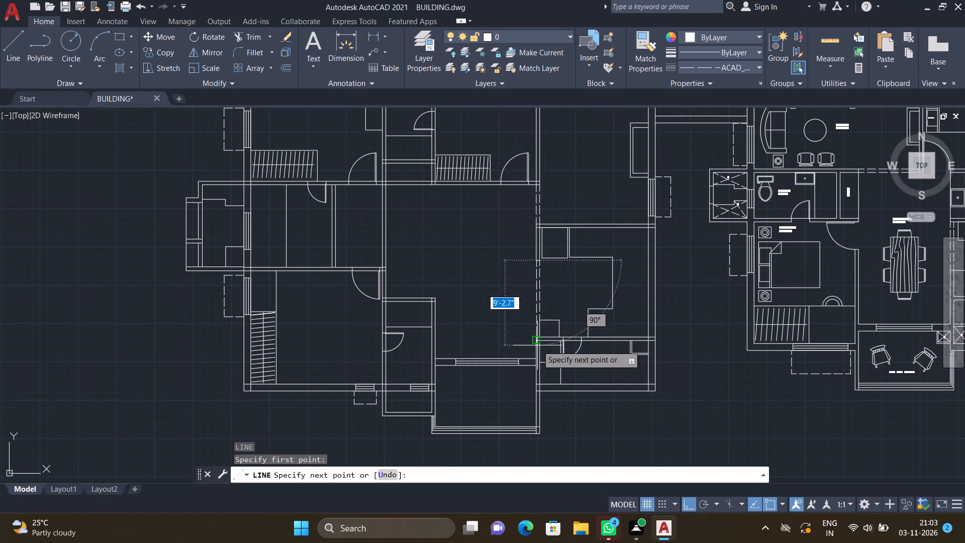
scroll(537, 345, "up", 5)
scroll(531, 294, "up", 3)
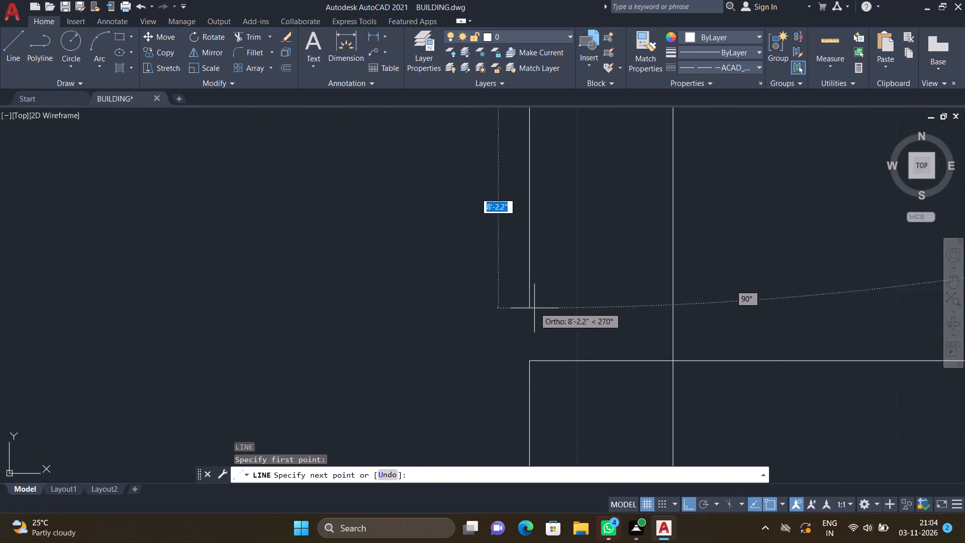
left_click(531, 361)
key("Return")
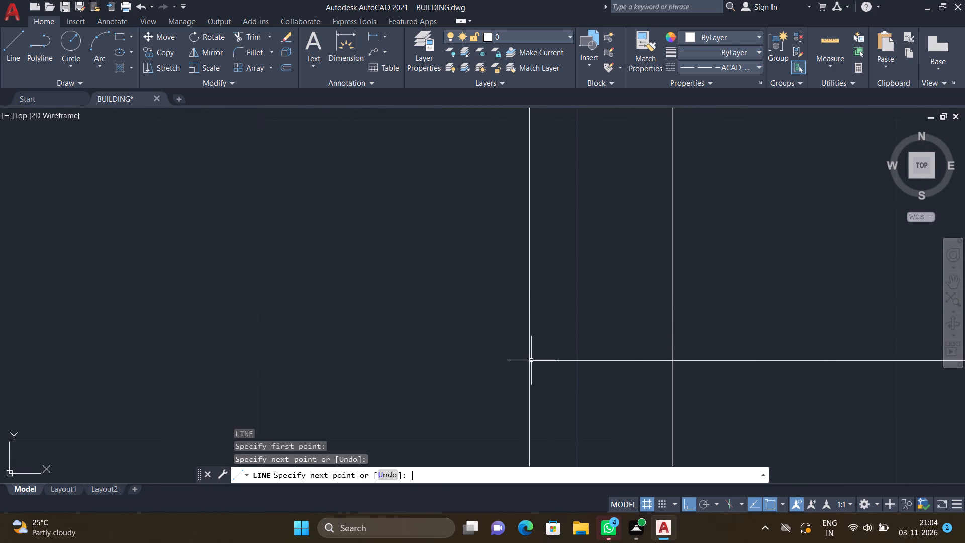
scroll(526, 341, "down", 5)
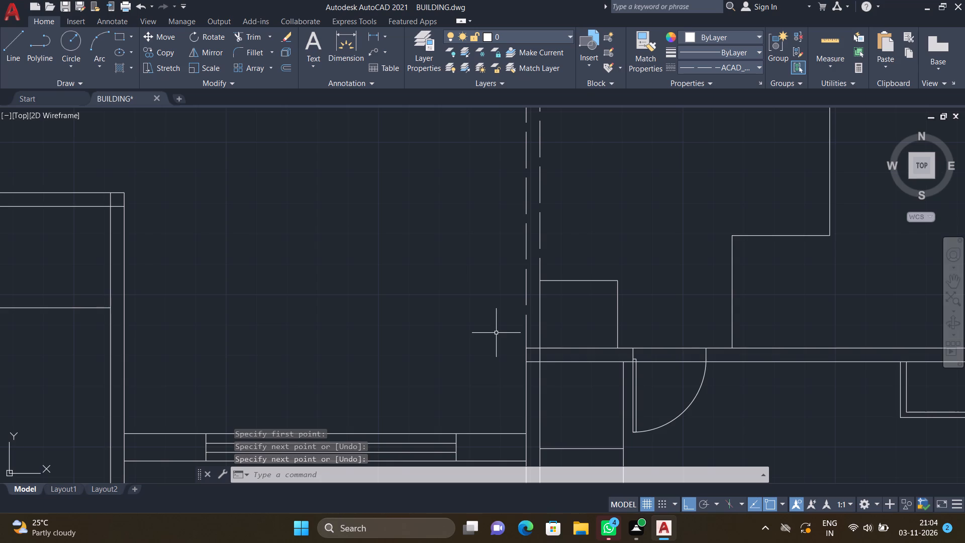
Trim both lines of the wall between the west passage and the central hall, from the northern wall to the southwest room's north wall.
scroll(482, 341, "down", 3)
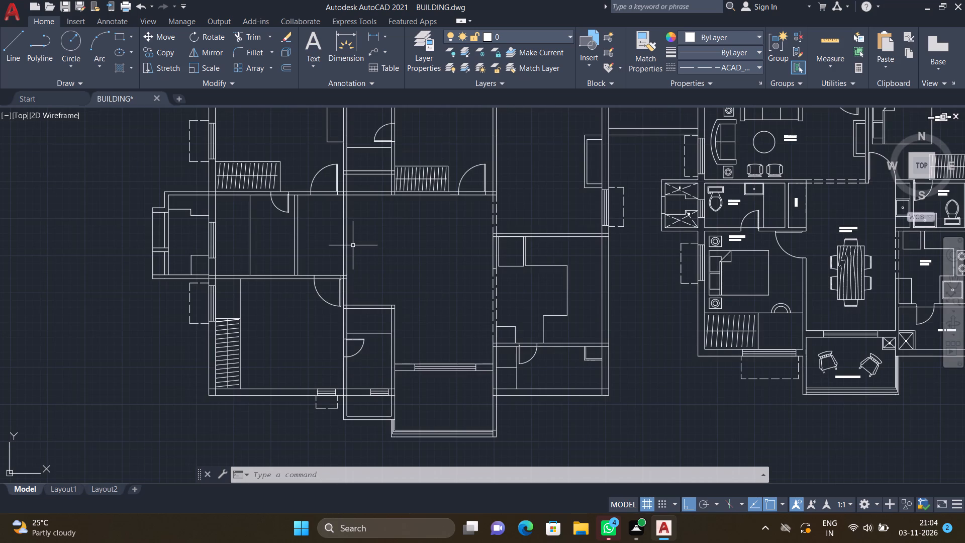
scroll(355, 244, "up", 2)
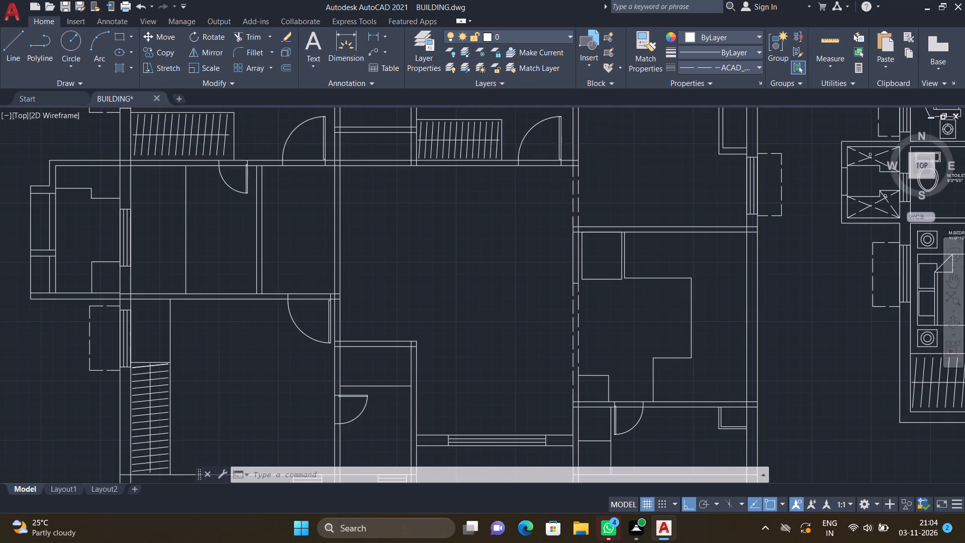
type("TR")
key("Return")
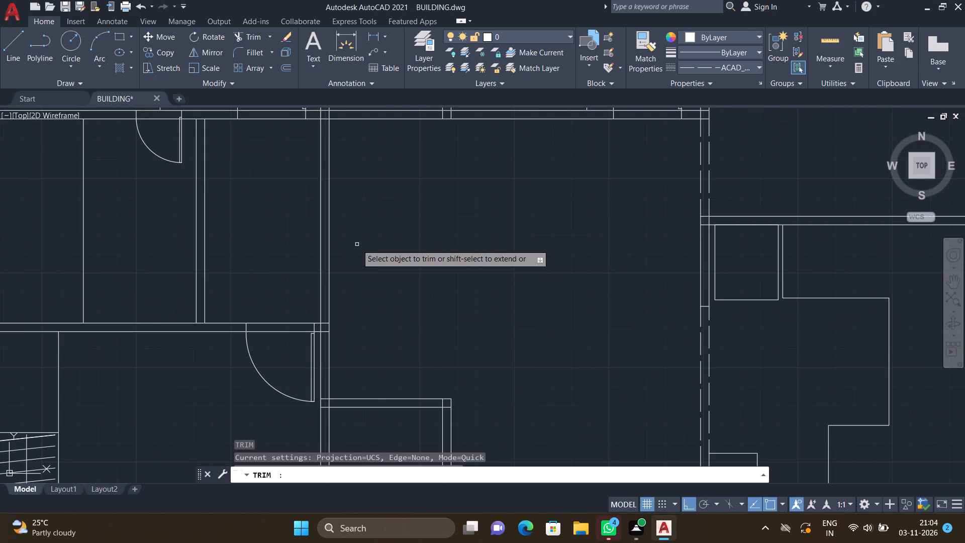
left_click_drag(309, 246, 372, 261)
left_click(372, 261)
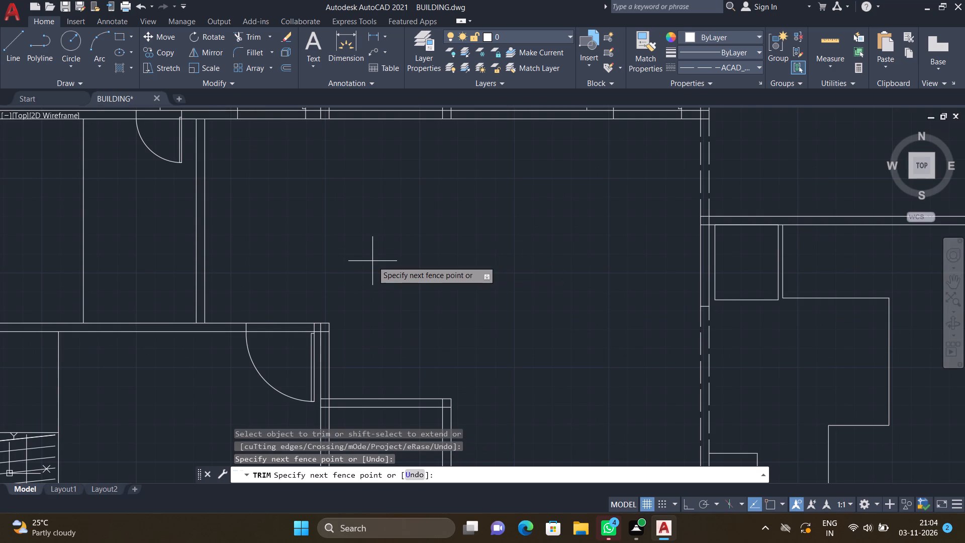
key("Return")
With Ortho off, draw a dashed diagonal about 5'-7" long in the northern projection's stepped shaft, from its northwest corner to its southeast corner.
scroll(372, 259, "down", 3)
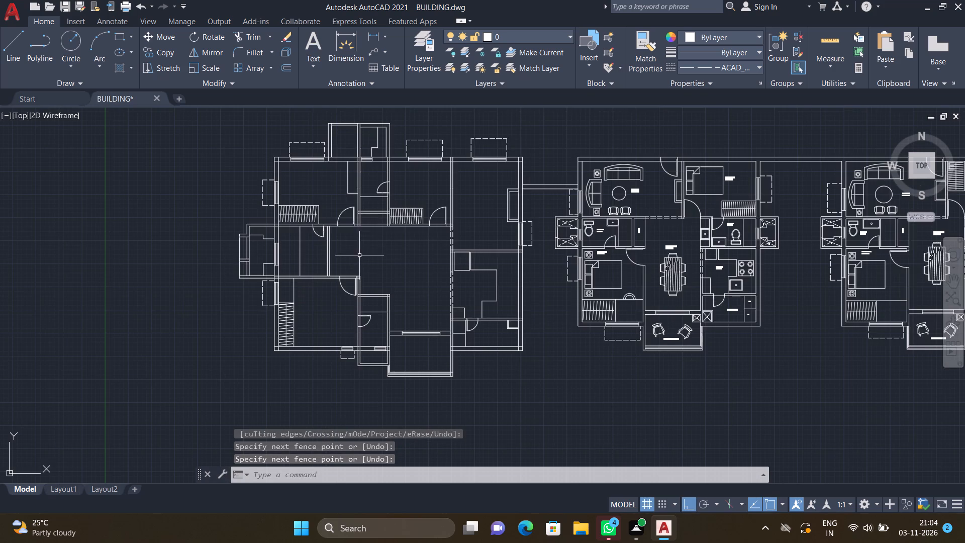
scroll(367, 260, "down", 1)
scroll(383, 172, "up", 2)
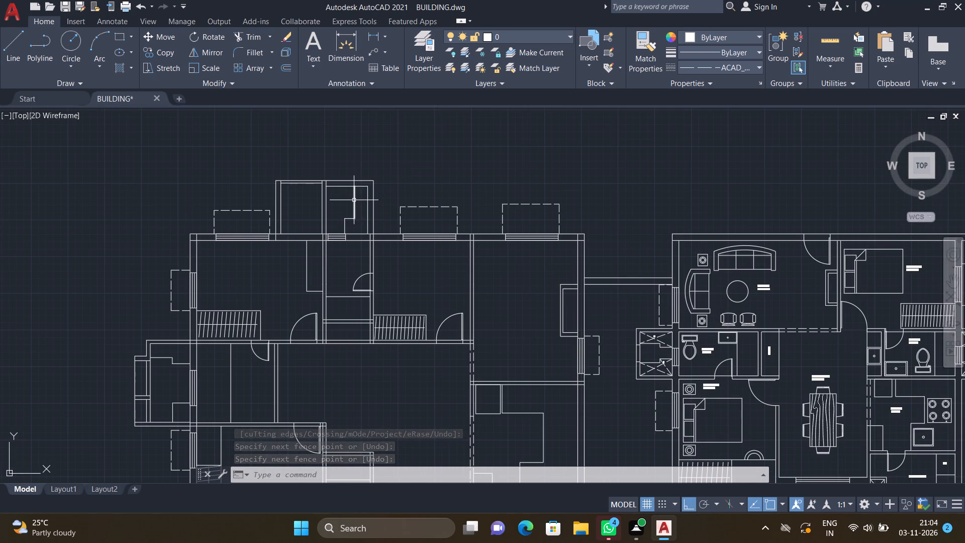
key("F8")
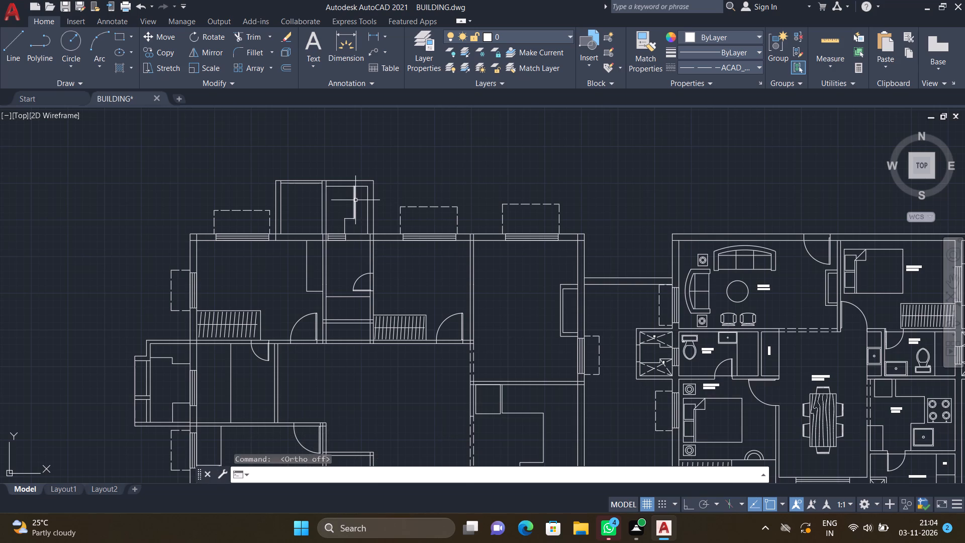
key("l")
key("Return")
scroll(345, 206, "up", 3)
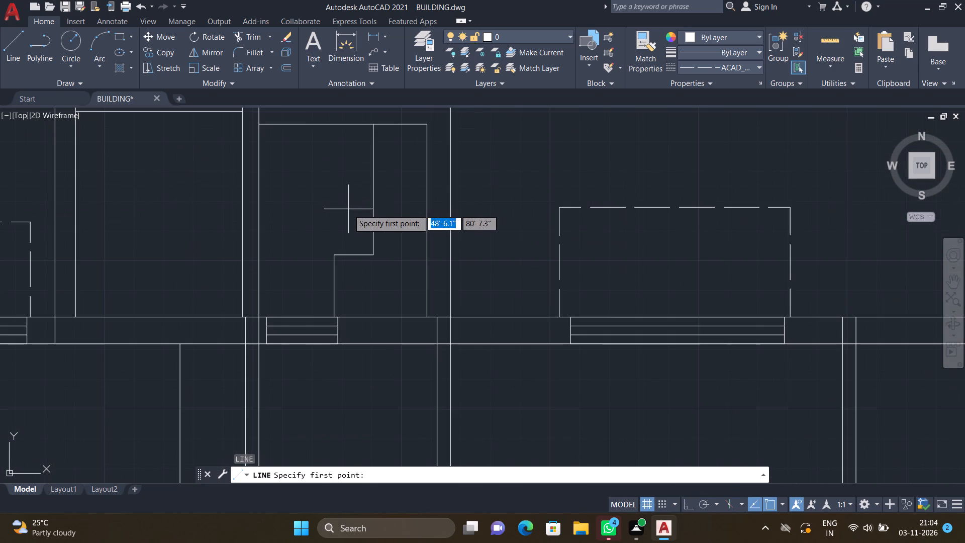
scroll(385, 181, "up", 1)
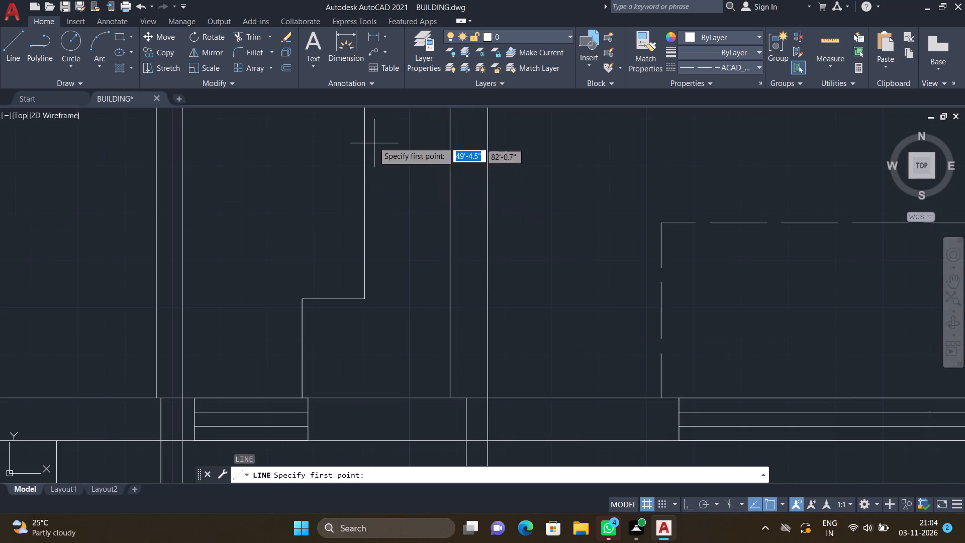
scroll(376, 142, "down", 3)
scroll(374, 125, "up", 2)
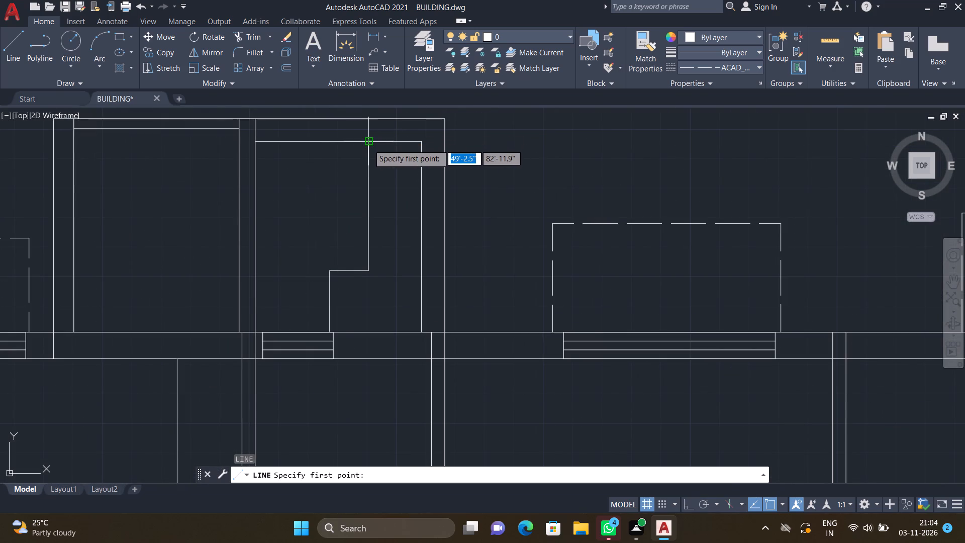
left_click(368, 144)
scroll(411, 321, "up", 2)
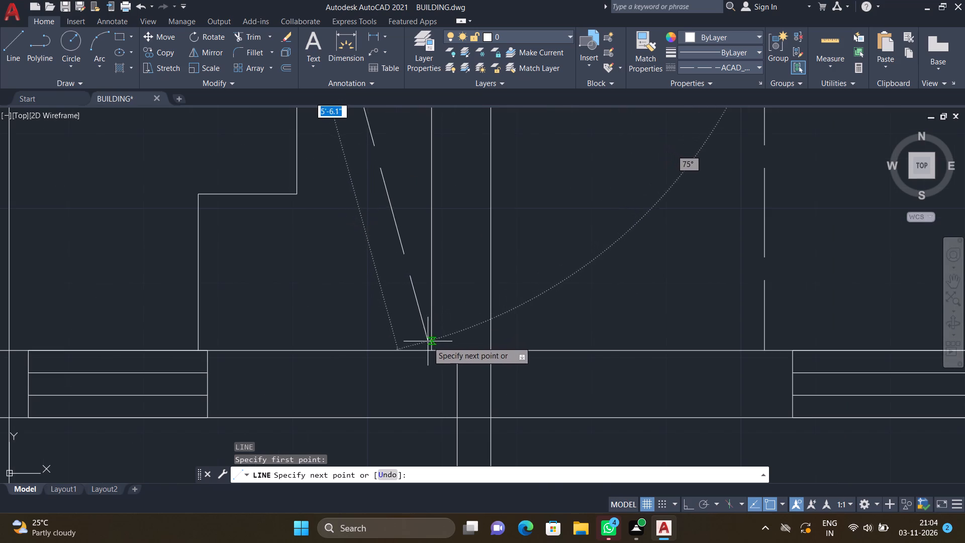
left_click(431, 348)
key("Return")
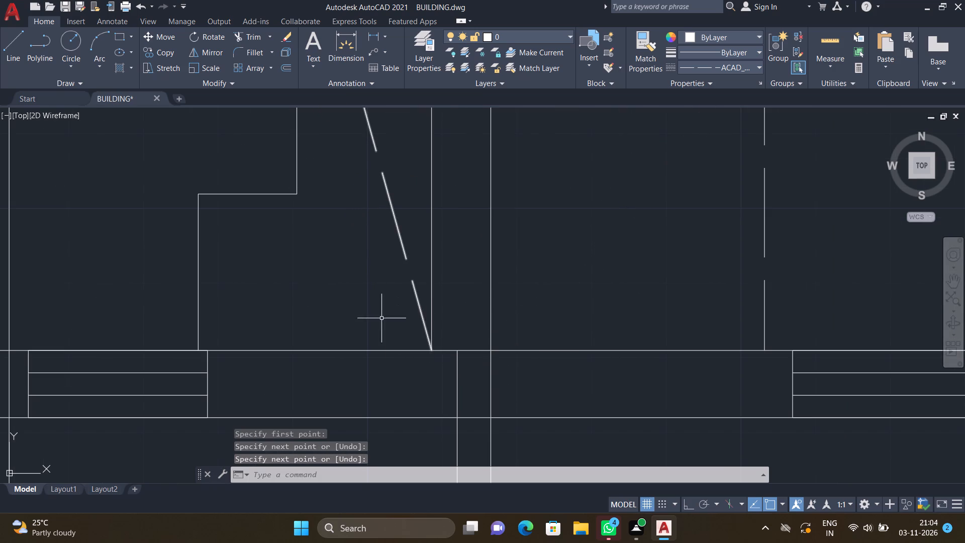
Draw the crossing dashed diagonal about 6' long in the same shaft, from its southwest corner to its northeast corner.
key("l")
key("Return")
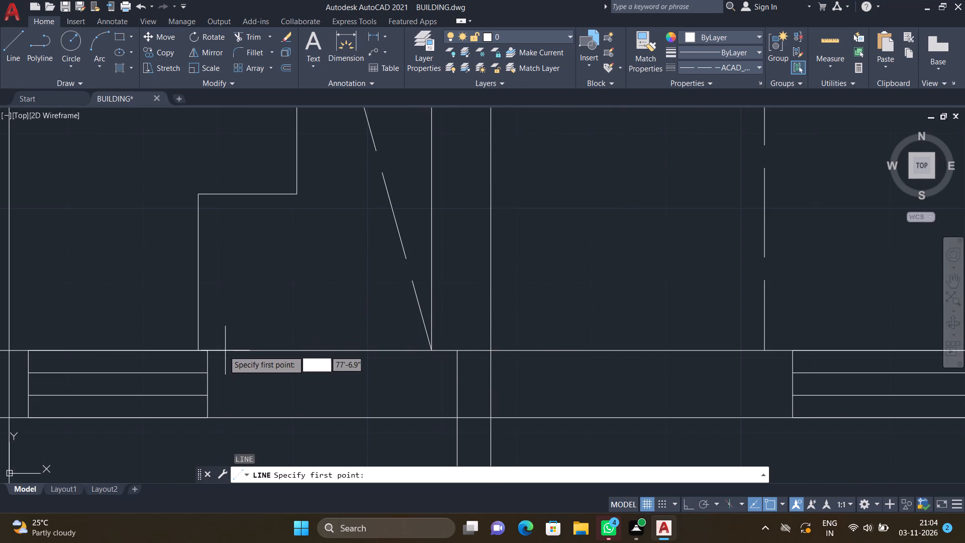
left_click_drag(201, 345, 206, 343)
scroll(289, 261, "down", 3)
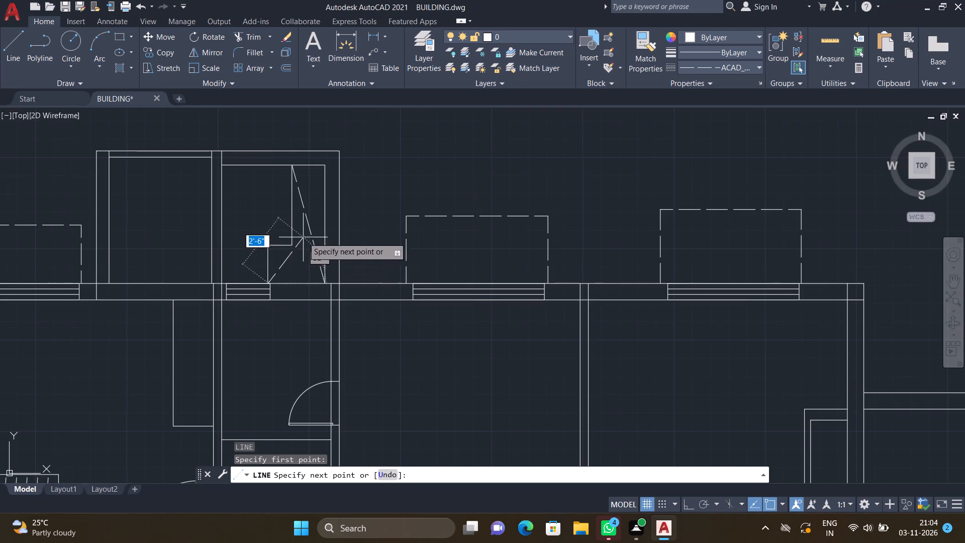
scroll(328, 170, "up", 2)
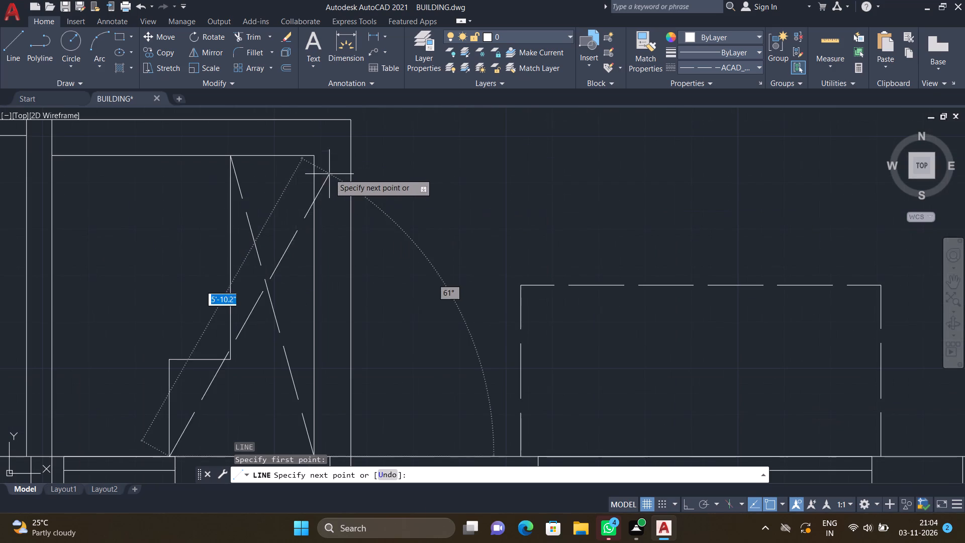
scroll(304, 176, "up", 2)
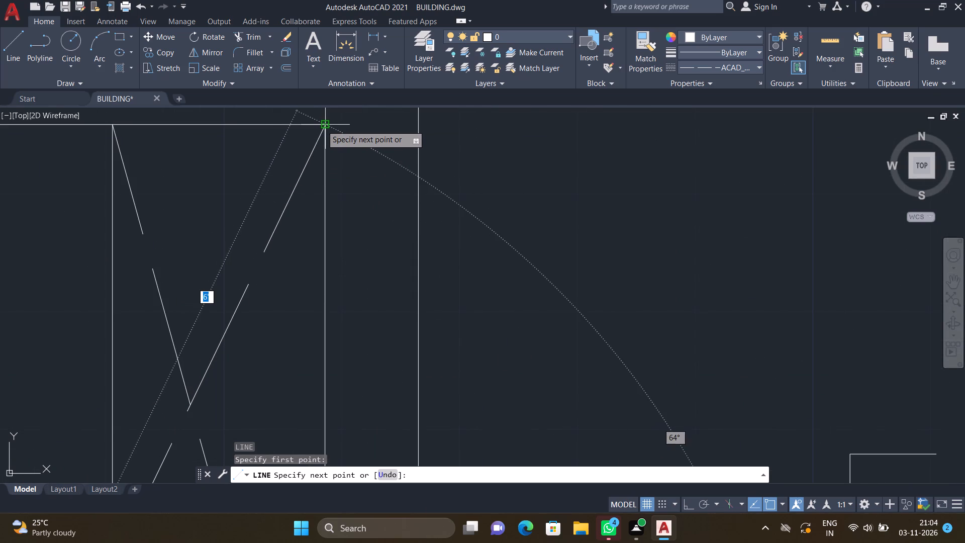
left_click(322, 125)
key("Return")
scroll(310, 151, "down", 4)
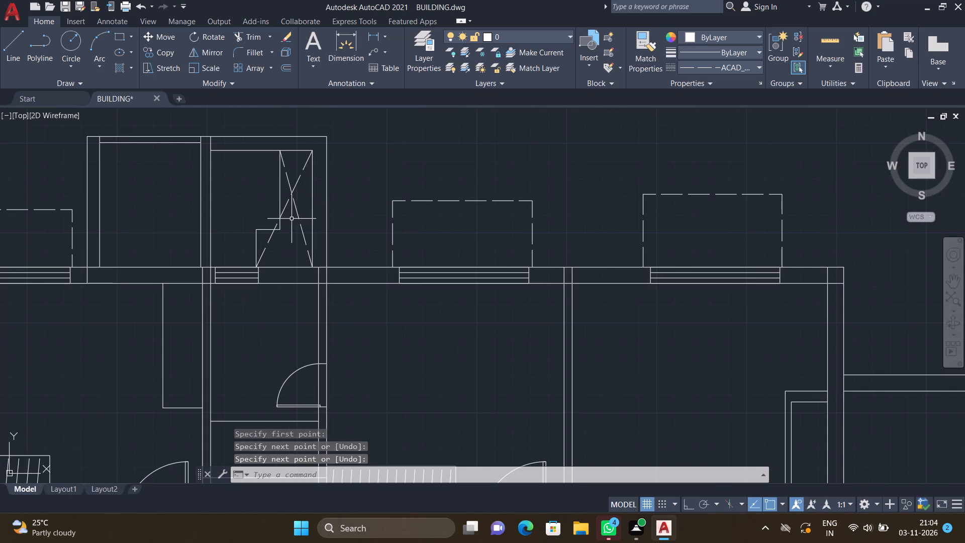
Draw a third dashed diagonal about 3'-1" long in the northern projection's stepped shaft, from the lower section's northwest corner to its southeast corner.
key("l")
key("Return")
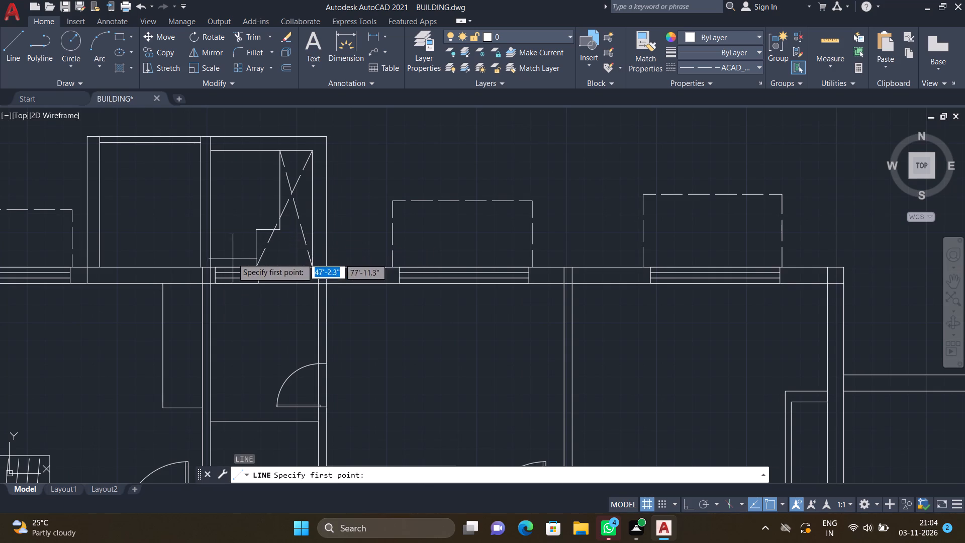
scroll(231, 254, "up", 3)
left_click(294, 191)
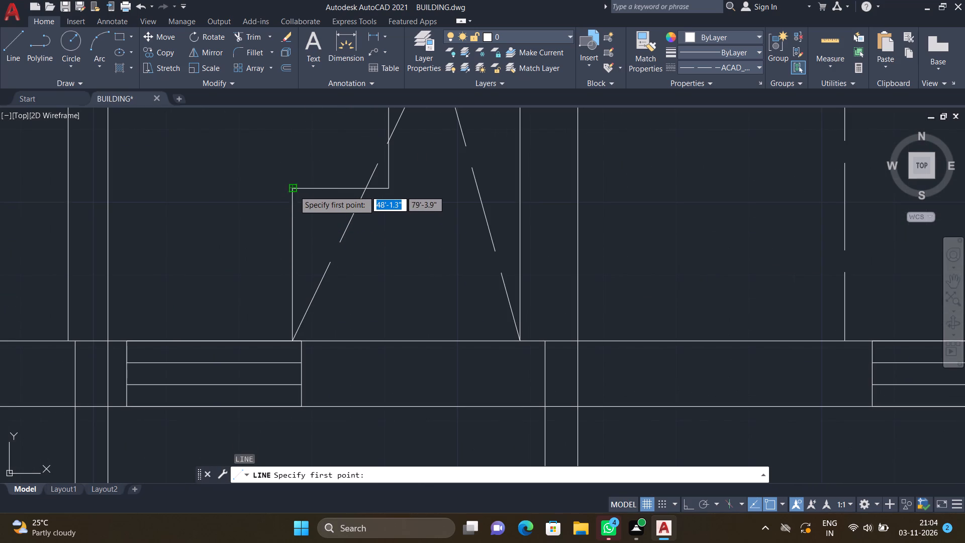
left_click(523, 339)
key("Return")
Draw a dashed diagonal in the west projection's northern stepped shaft, from its southwest corner to the northeast corner.
scroll(384, 295, "down", 2)
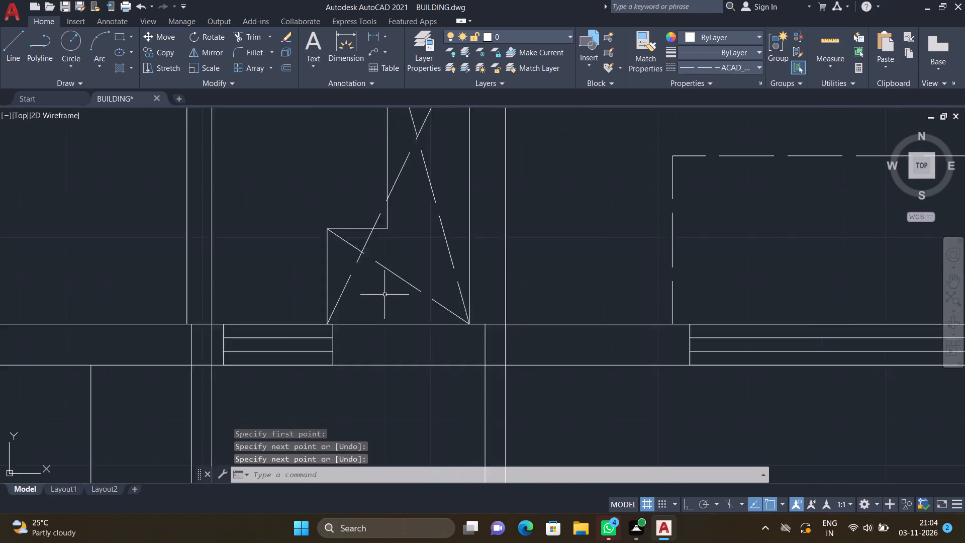
scroll(384, 295, "down", 1)
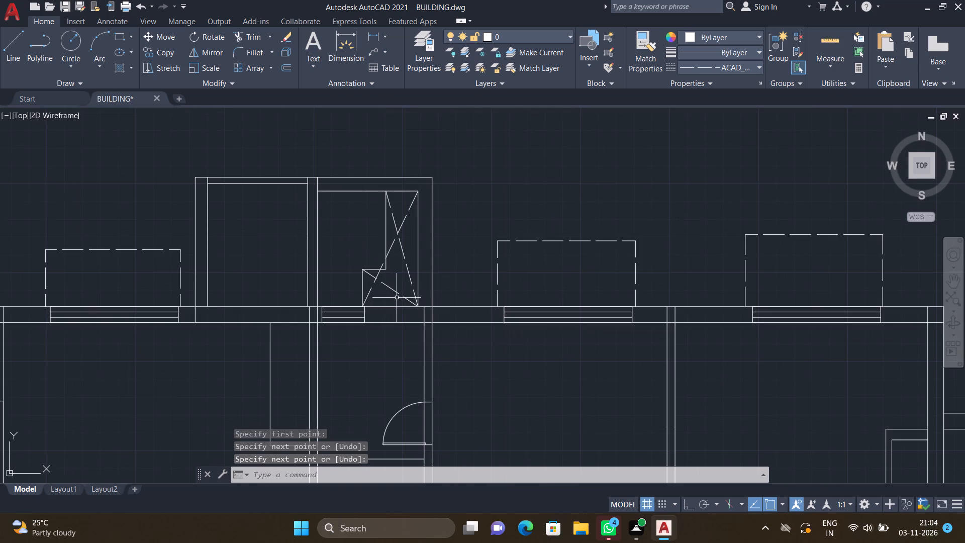
scroll(397, 298, "down", 4)
scroll(329, 340, "up", 3)
scroll(274, 367, "up", 1)
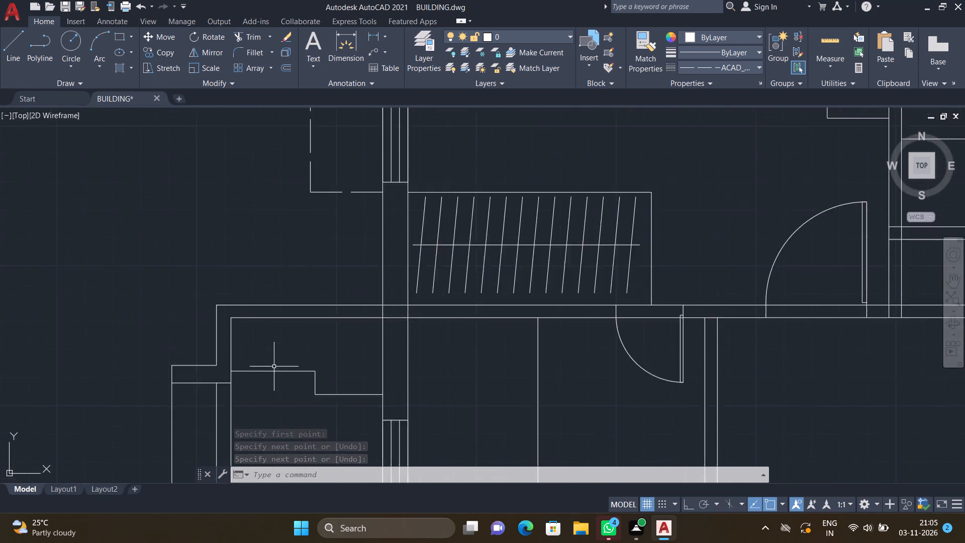
scroll(274, 367, "up", 2)
key("l")
key("Return")
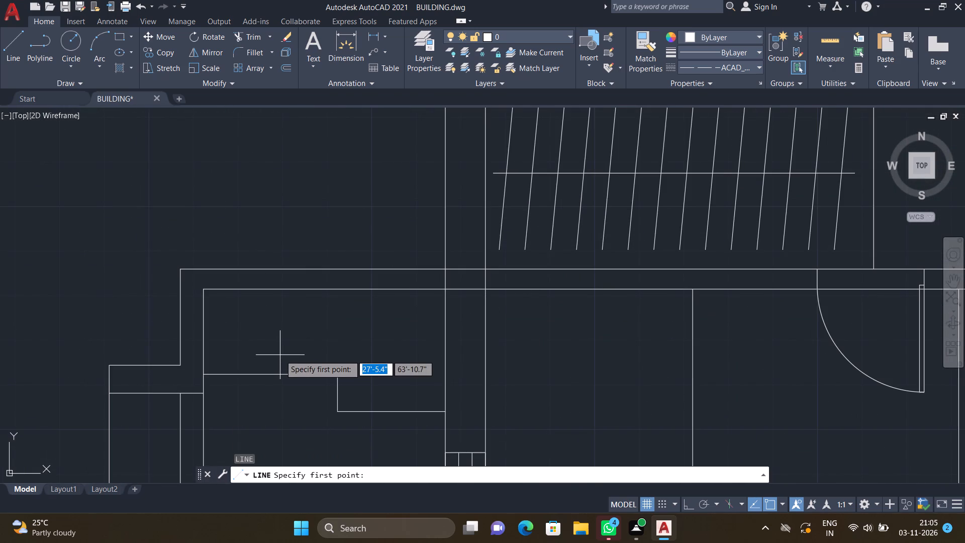
left_click(201, 376)
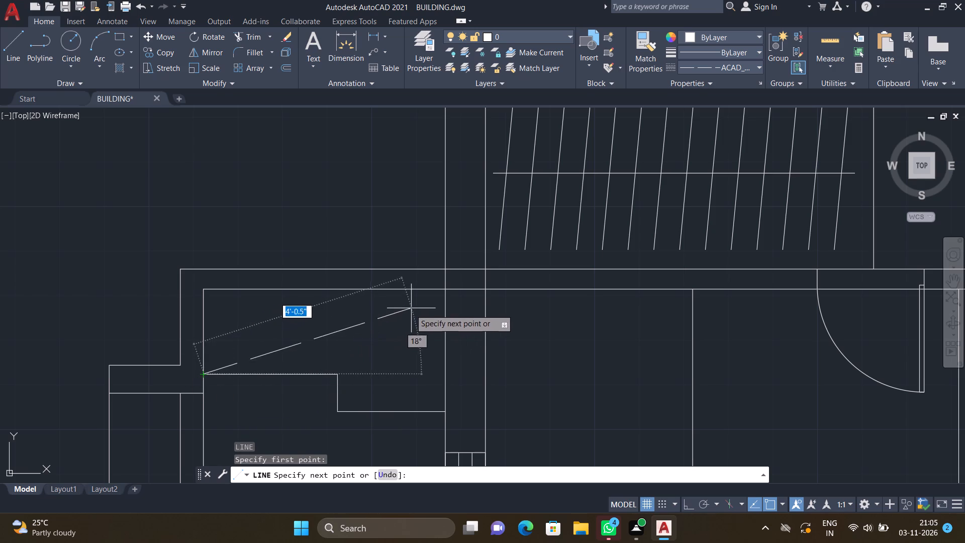
left_click(444, 290)
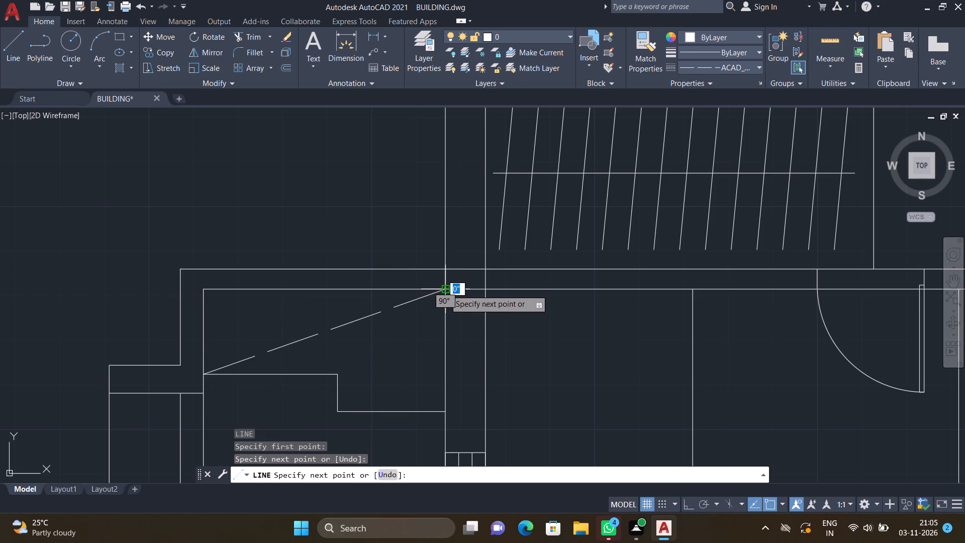
key("Return")
Draw the crossing dashed diagonal about 5' long in the same west shaft, from its southeast corner to its northwest corner.
key("l")
key("Return")
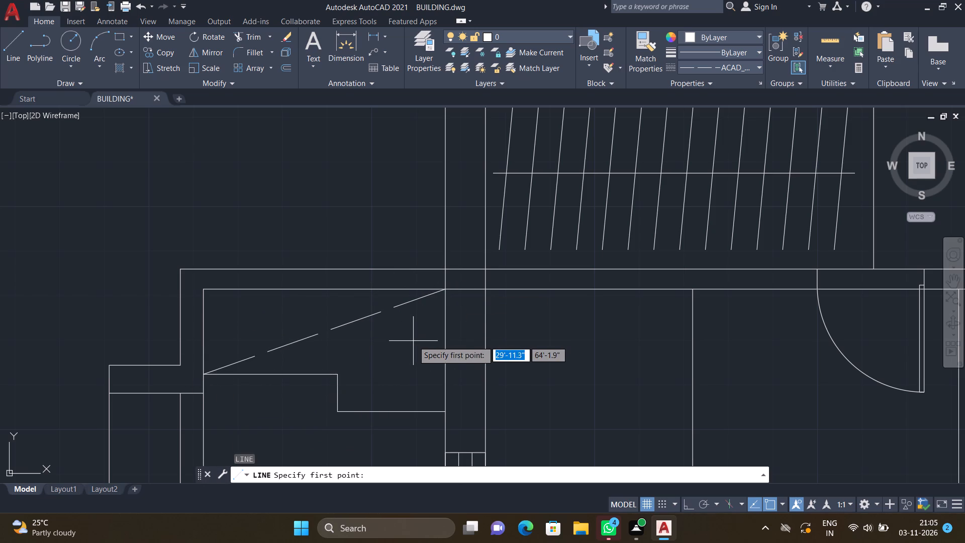
left_click(443, 411)
scroll(208, 290, "up", 1)
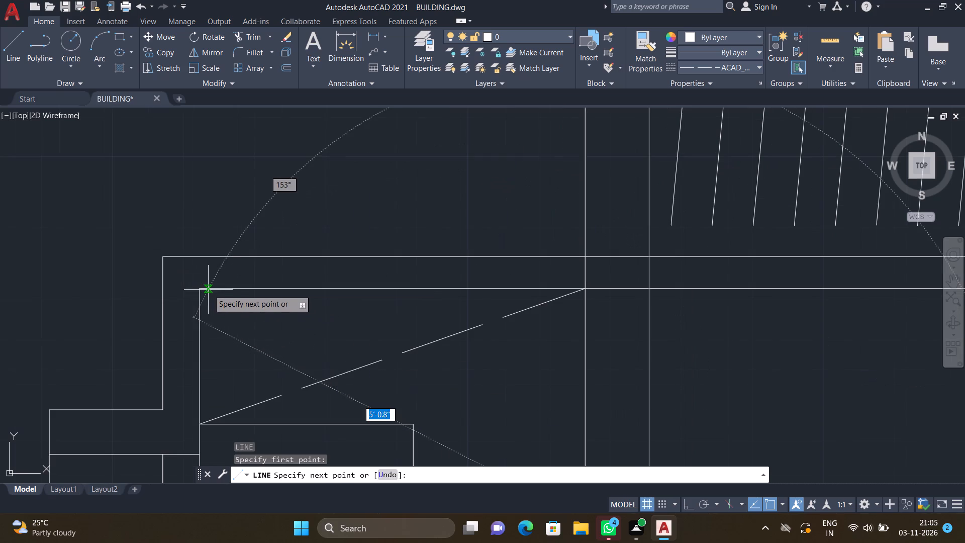
left_click(201, 290)
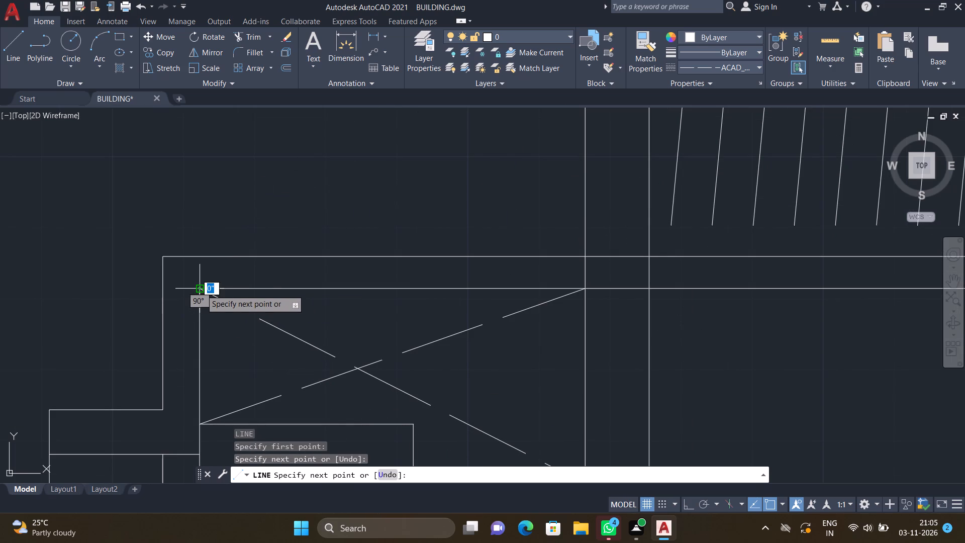
key("Return")
Draw a third dashed diagonal about 3' long in the west shaft, from the step's bottom corner to the shaft's northeast corner.
key("l")
key("Return")
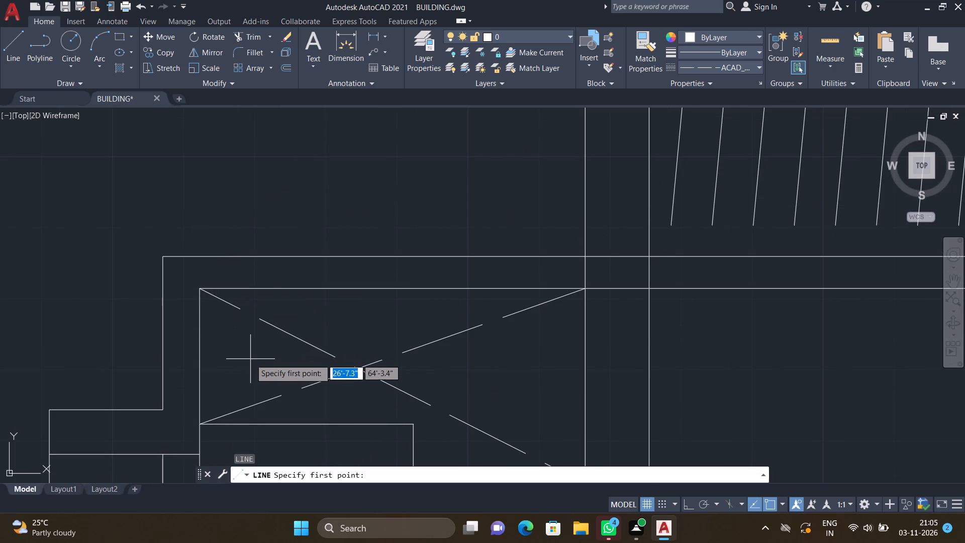
scroll(308, 342, "down", 2)
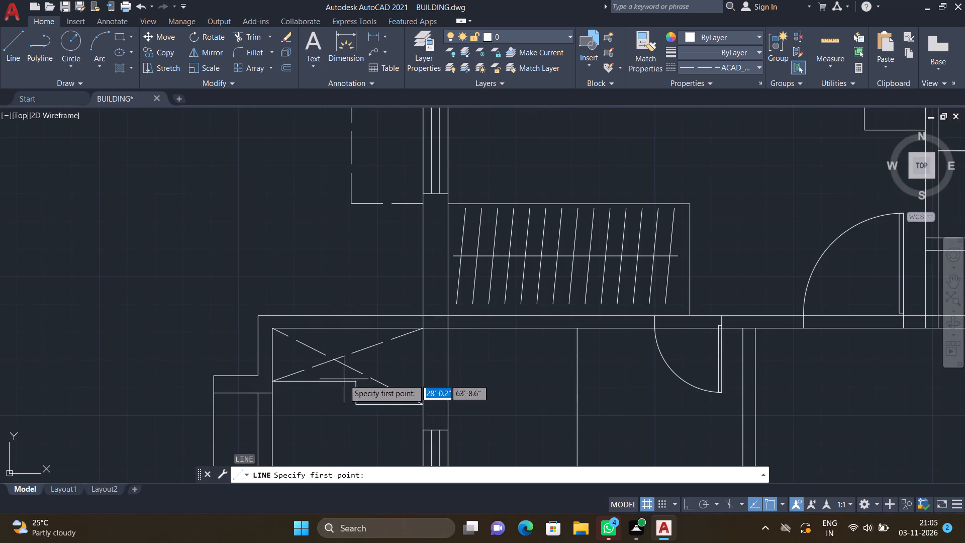
scroll(354, 403, "up", 2)
left_click(354, 407)
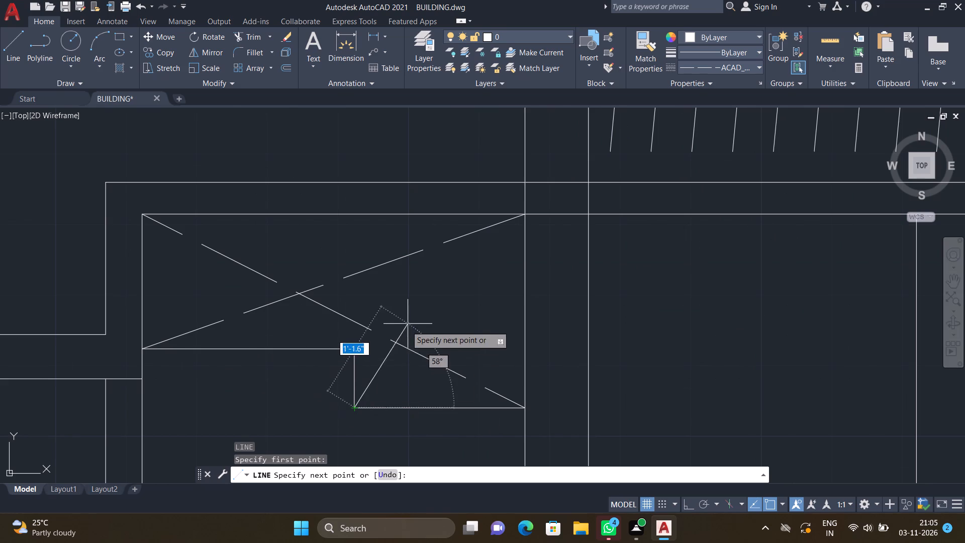
scroll(518, 223, "up", 2)
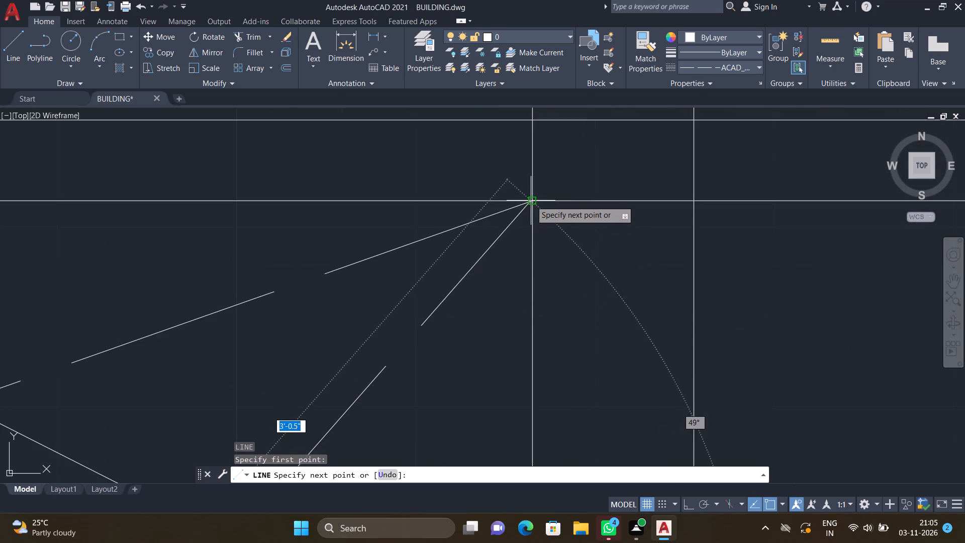
left_click(532, 200)
key("Return")
Draw a dashed diagonal about 2'-3" long in the southeast room's small corner shaft, from its inner northwest corner to its southeast corner.
scroll(502, 247, "down", 4)
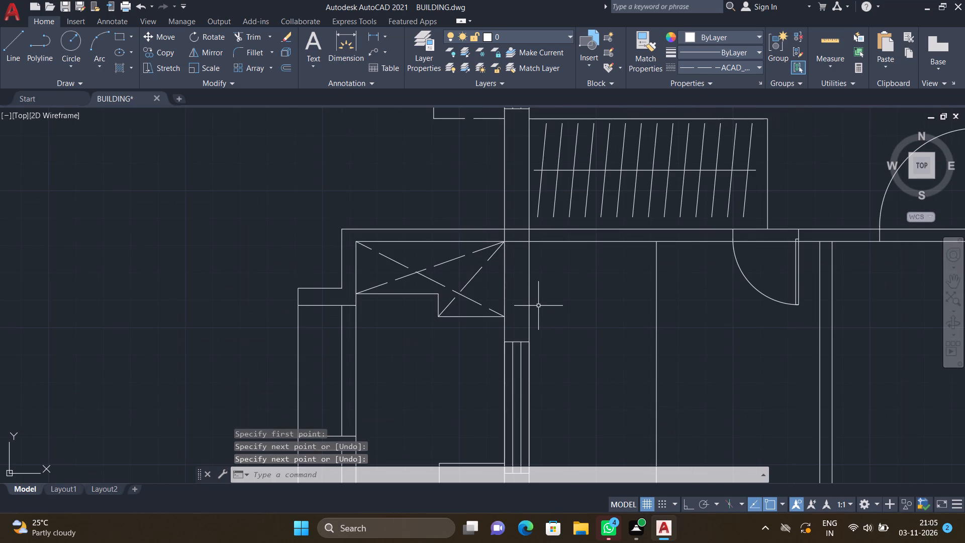
scroll(538, 305, "down", 5)
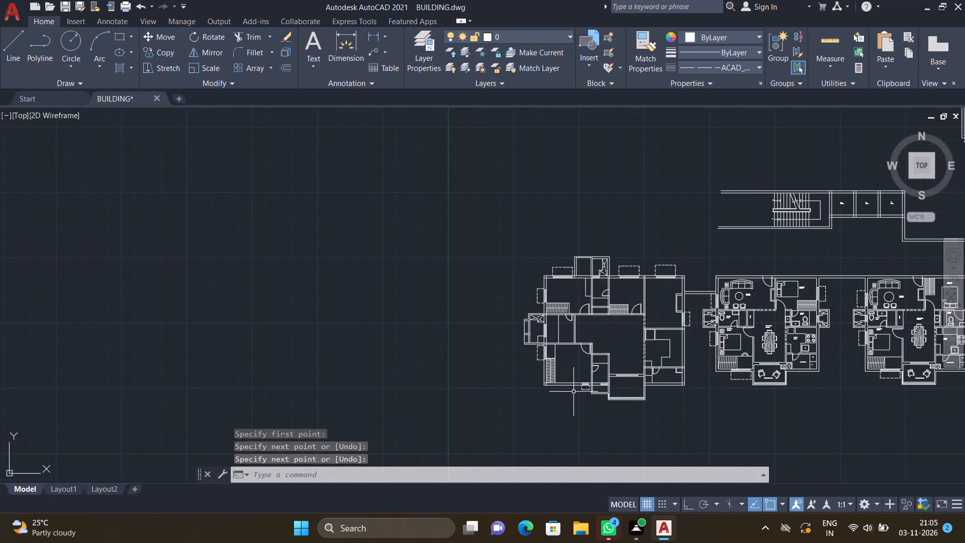
scroll(575, 397, "up", 3)
scroll(657, 361, "up", 2)
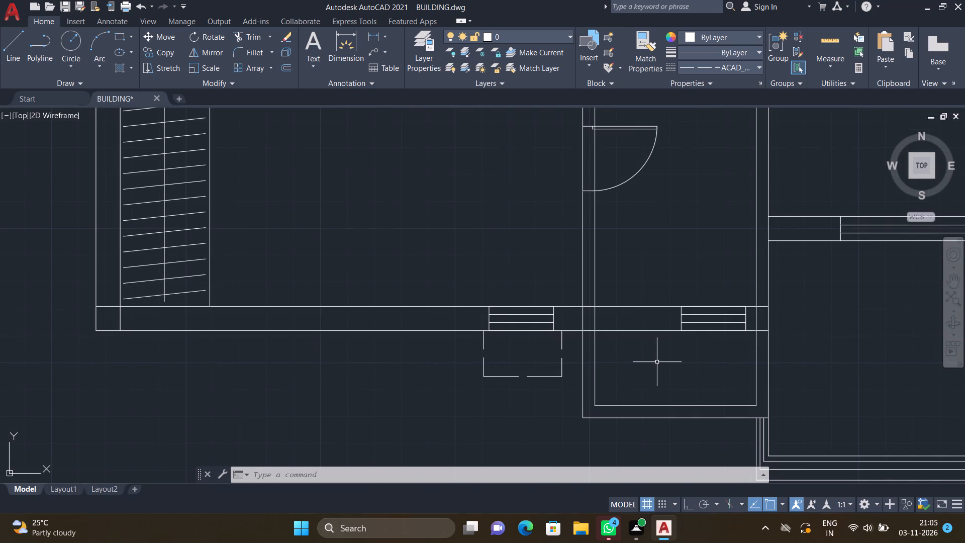
scroll(645, 355, "down", 4)
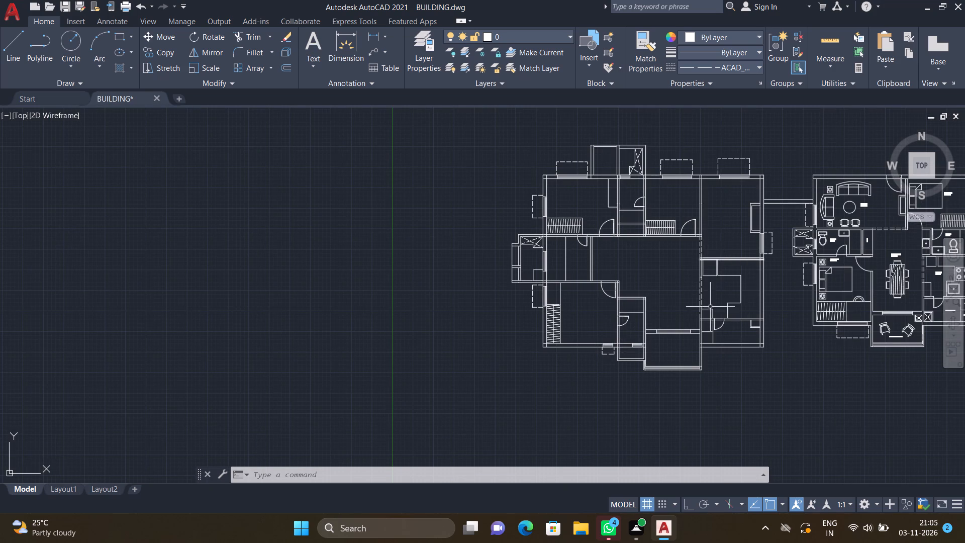
scroll(785, 350, "up", 3)
scroll(668, 247, "up", 2)
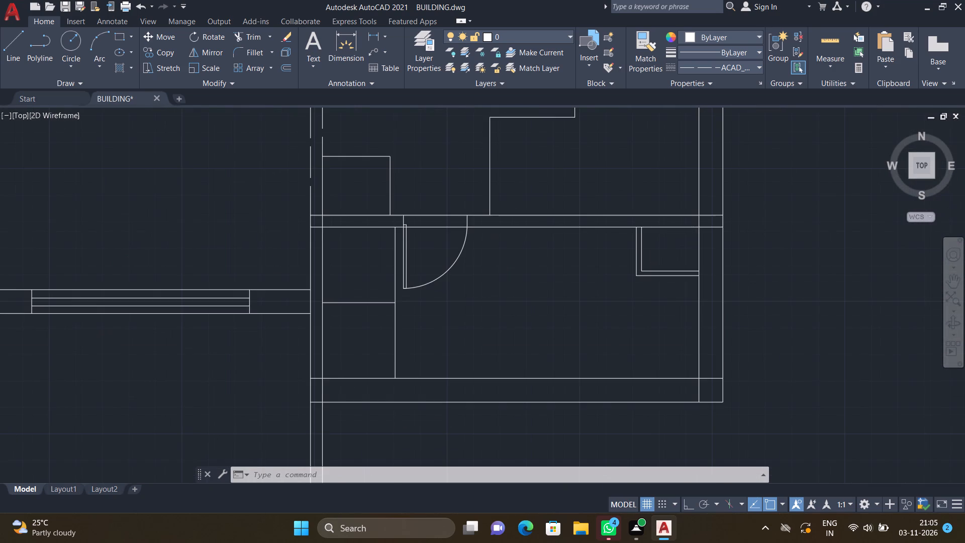
key("l")
key("Return")
left_click_drag(626, 214, 630, 219)
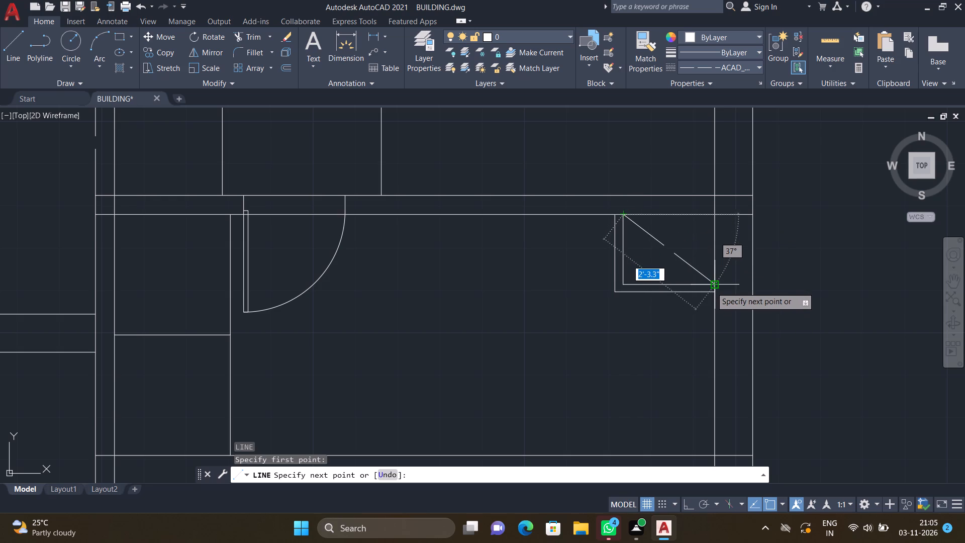
left_click(712, 287)
key("Return")
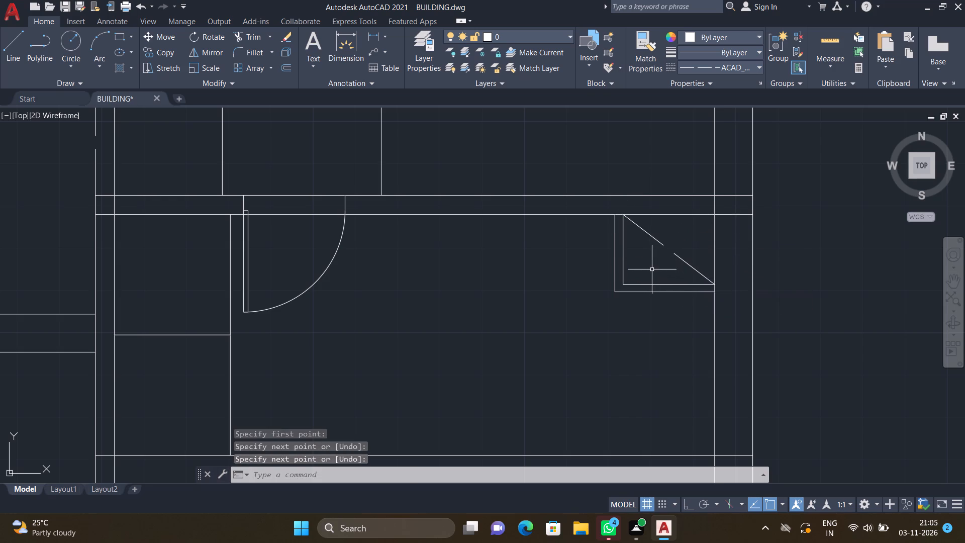
Draw the crossing dashed diagonal about 2'-3" long in the same small shaft, from its inner southwest corner to its northeast corner.
key("space")
left_click(624, 285)
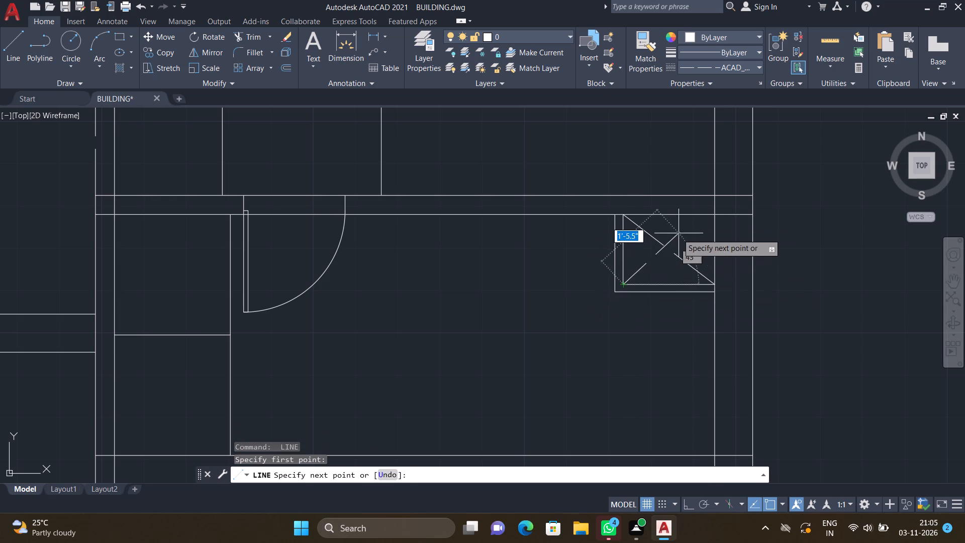
scroll(703, 219, "up", 3)
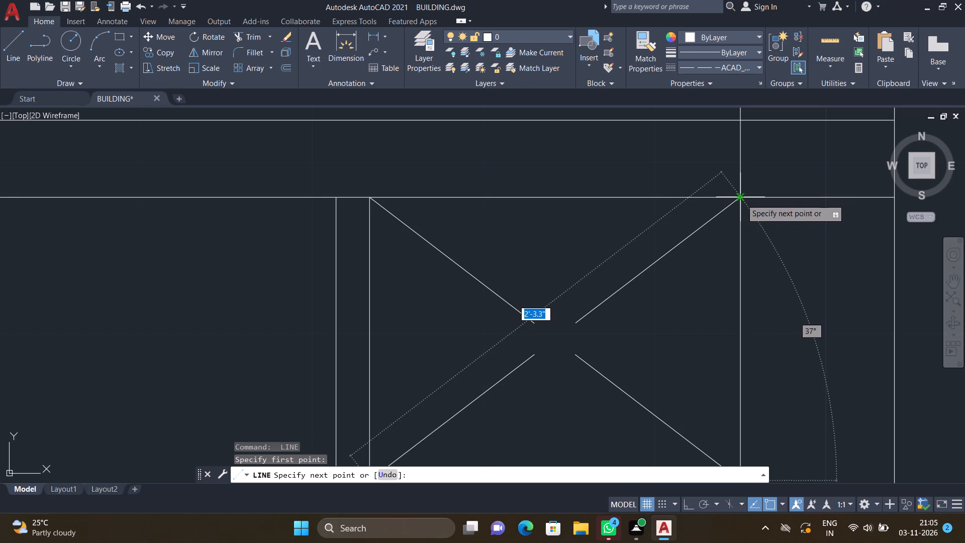
left_click(741, 200)
key("Return")
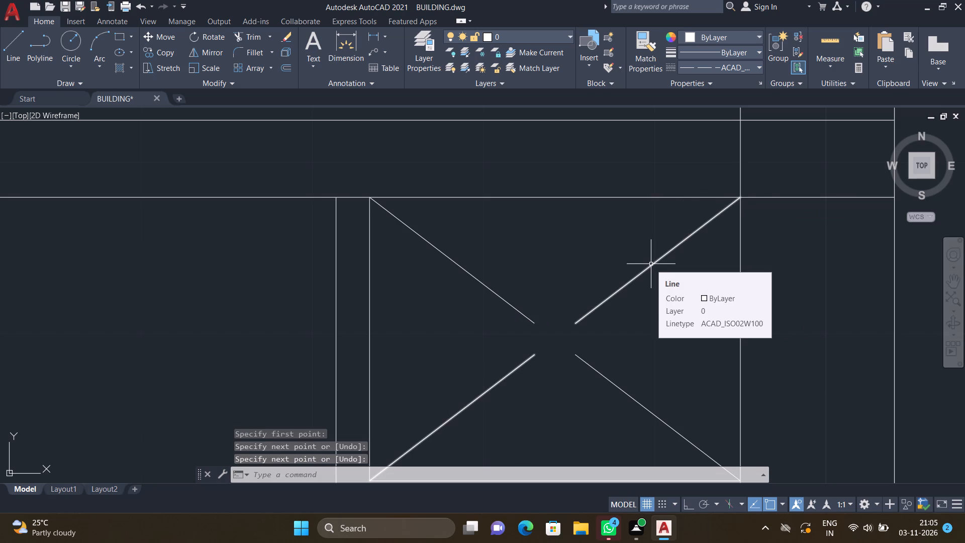
With Ortho on, draw a horizontal dashed line from the plan's outer northeast corner to the neighbouring furnished unit's northwest corner.
scroll(641, 267, "down", 2)
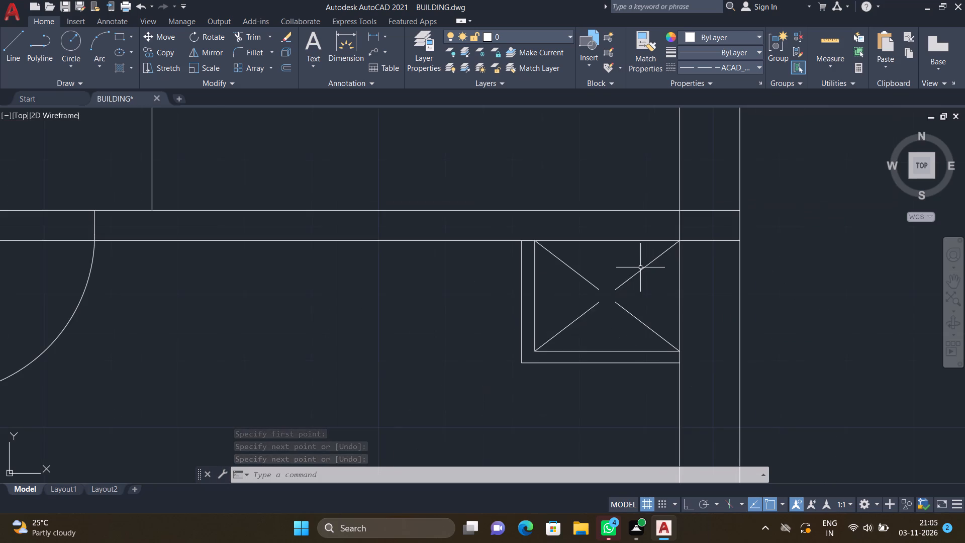
scroll(625, 275, "down", 6)
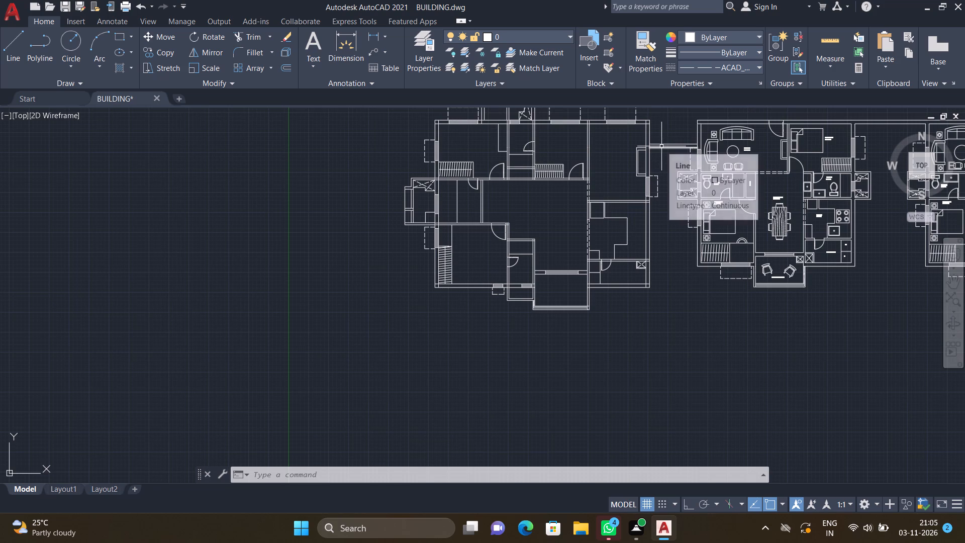
scroll(667, 120, "up", 3)
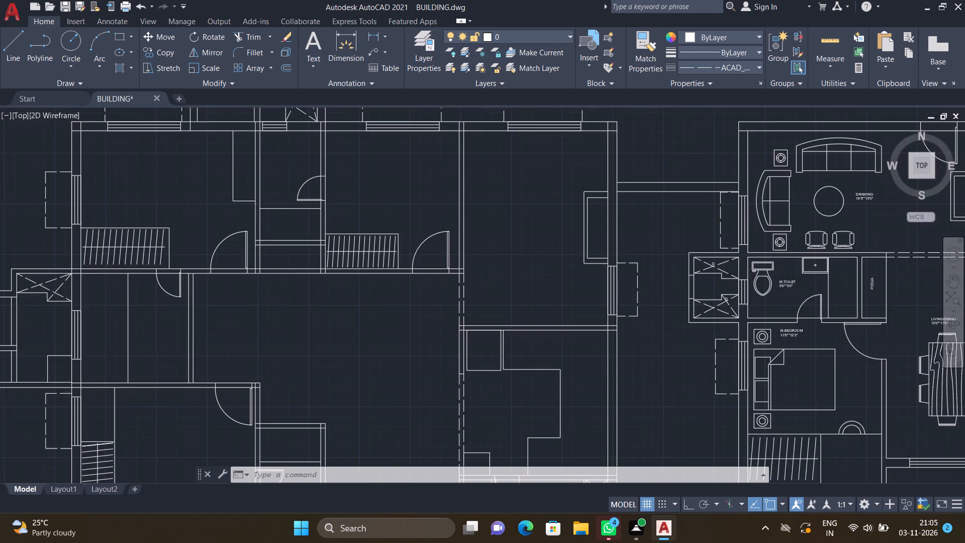
key("F8")
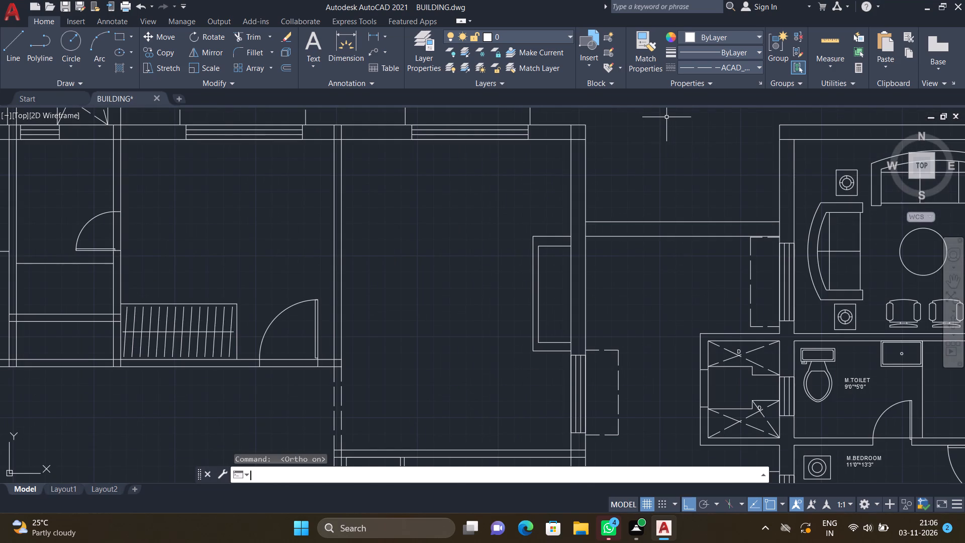
key("l")
key("Return")
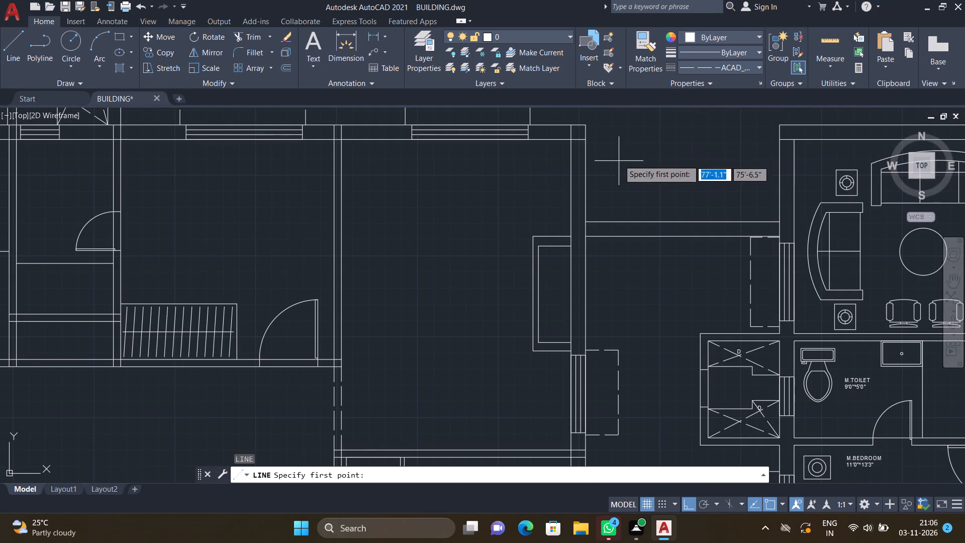
left_click_drag(586, 124, 592, 124)
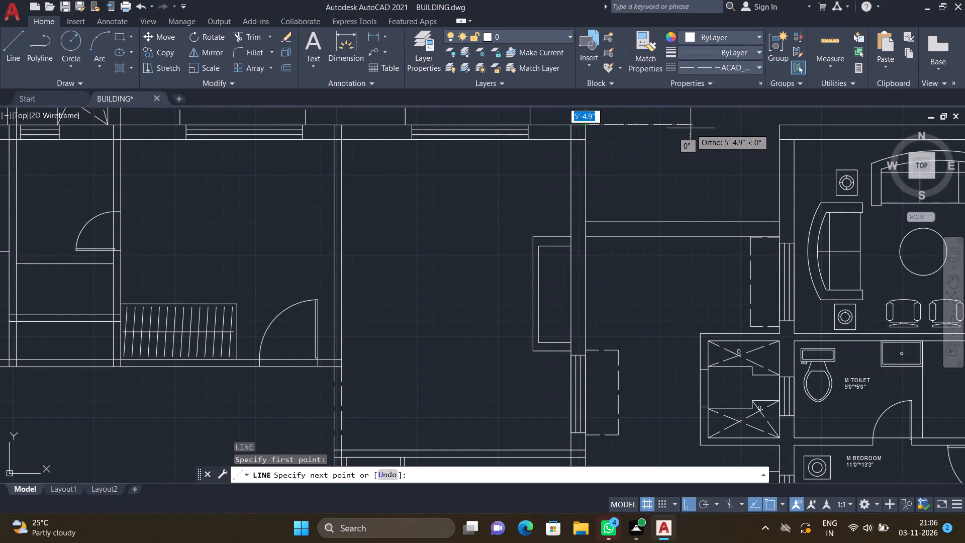
scroll(758, 127, "up", 1)
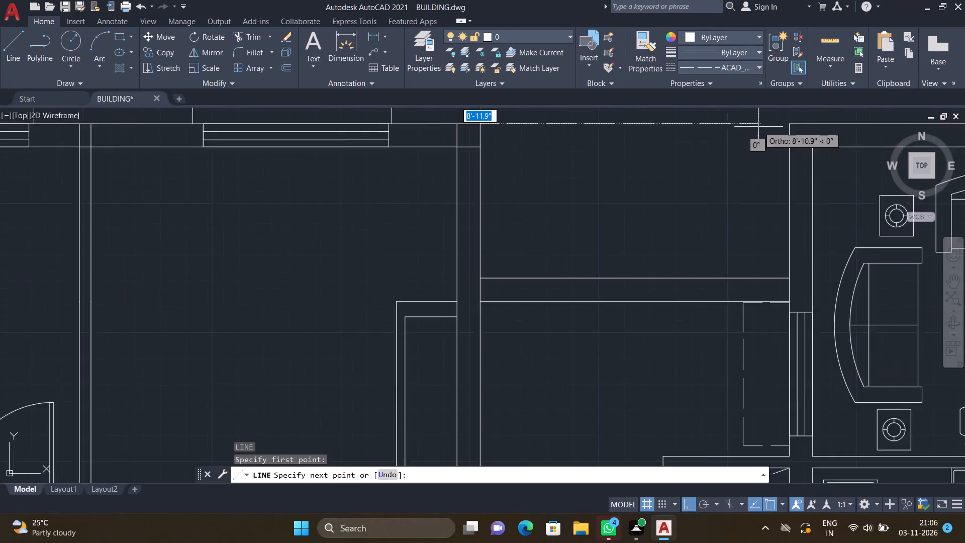
scroll(758, 127, "up", 1)
left_click(805, 124)
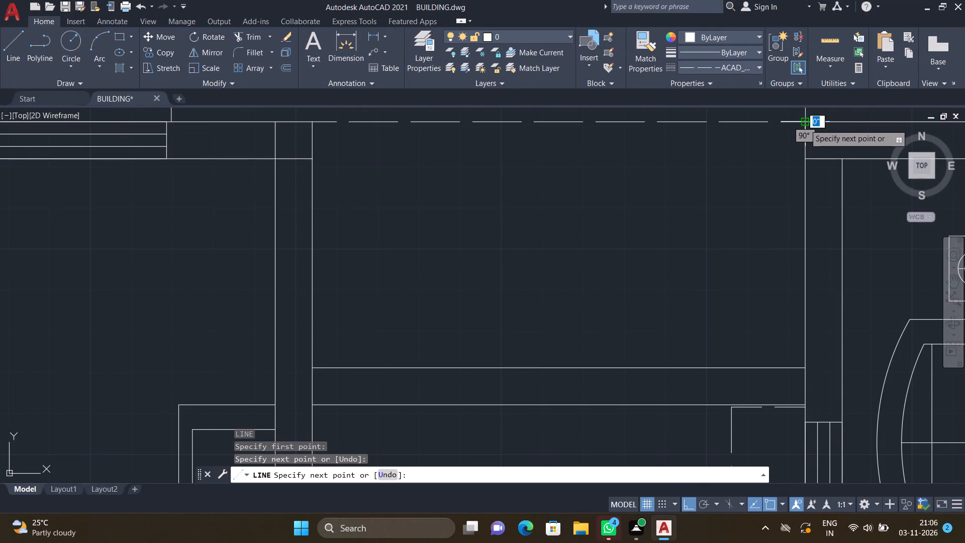
key("Return")
Draw a second horizontal dashed line, from the plan's inner wall-face corner at the northeast to the neighbouring furnished unit's west wall.
key("l")
key("Return")
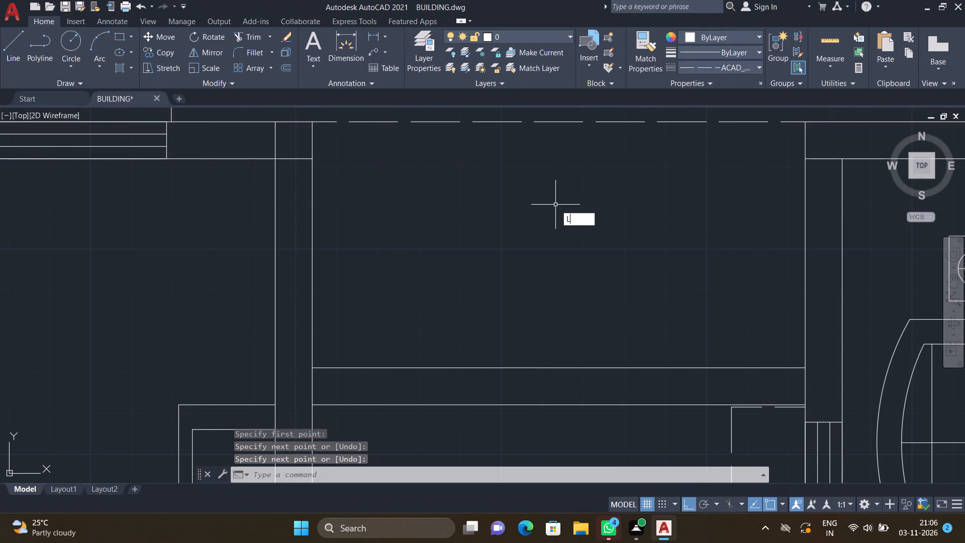
left_click_drag(312, 157, 317, 157)
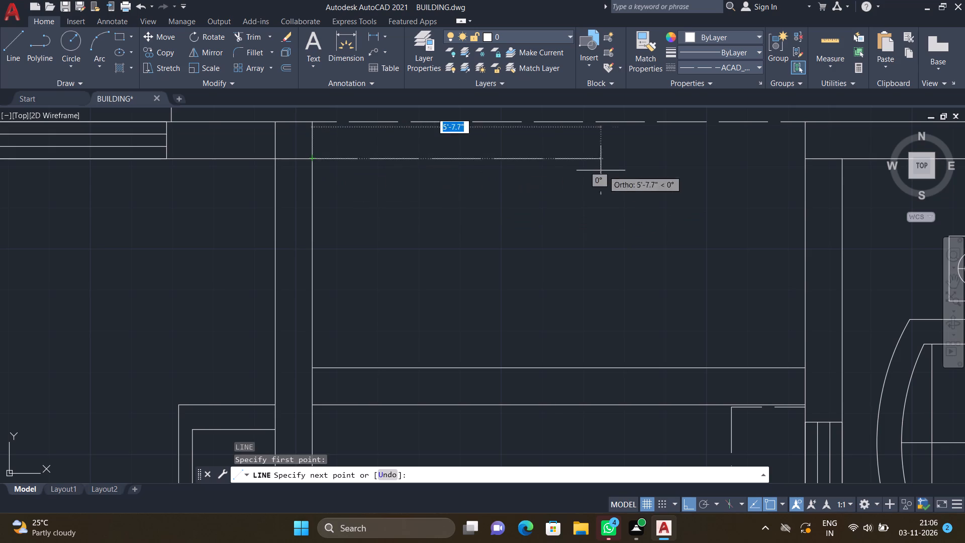
left_click(805, 160)
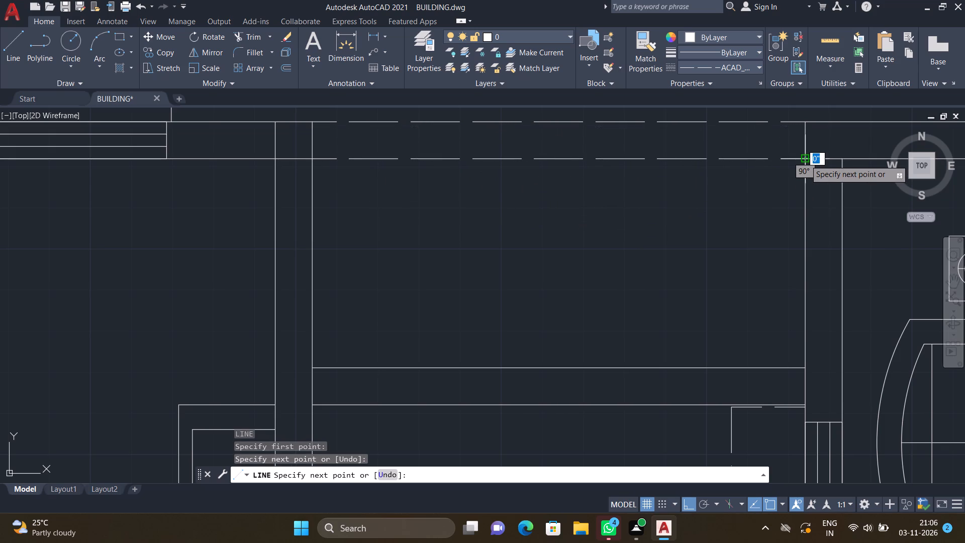
key("Return")
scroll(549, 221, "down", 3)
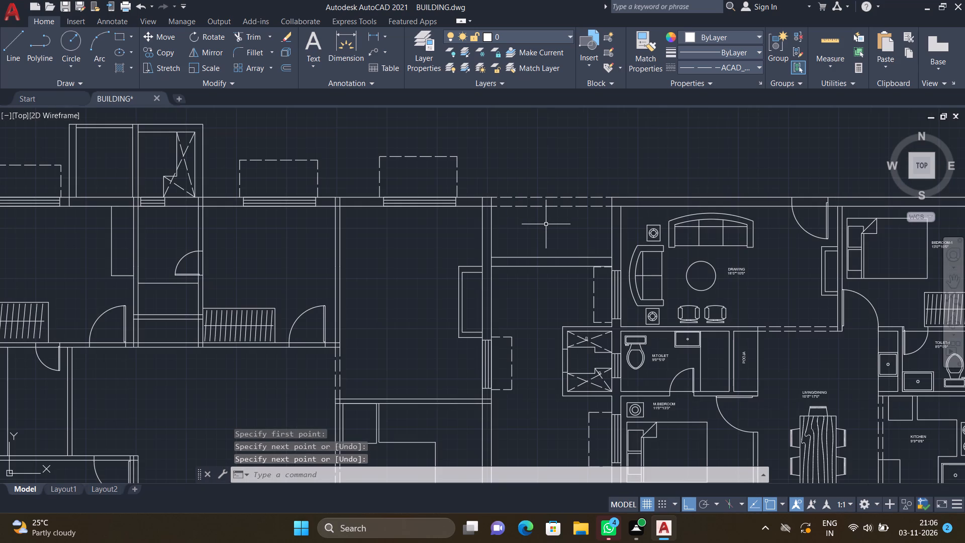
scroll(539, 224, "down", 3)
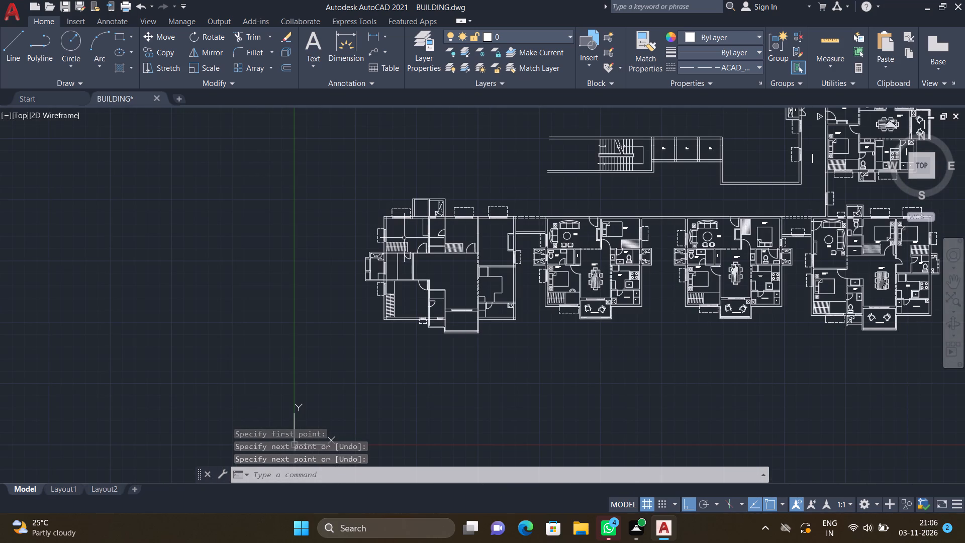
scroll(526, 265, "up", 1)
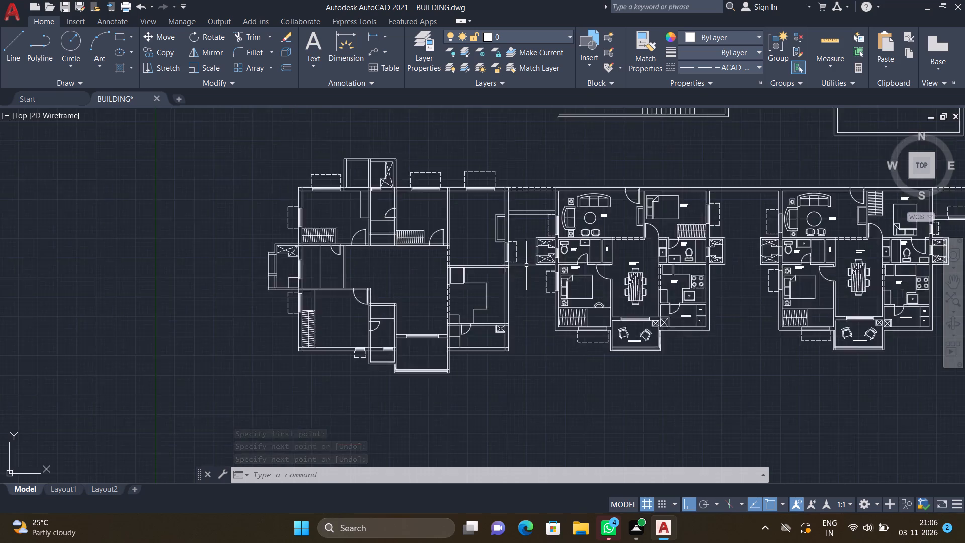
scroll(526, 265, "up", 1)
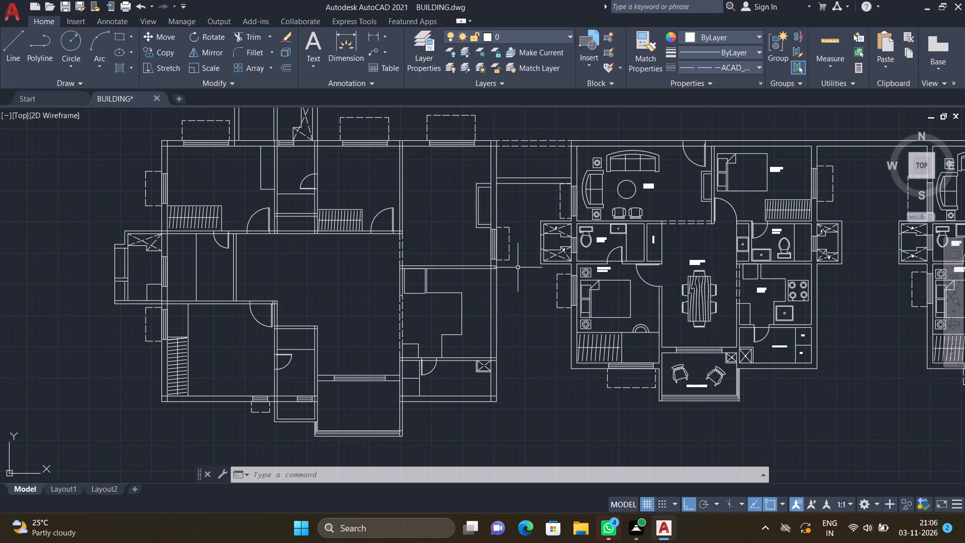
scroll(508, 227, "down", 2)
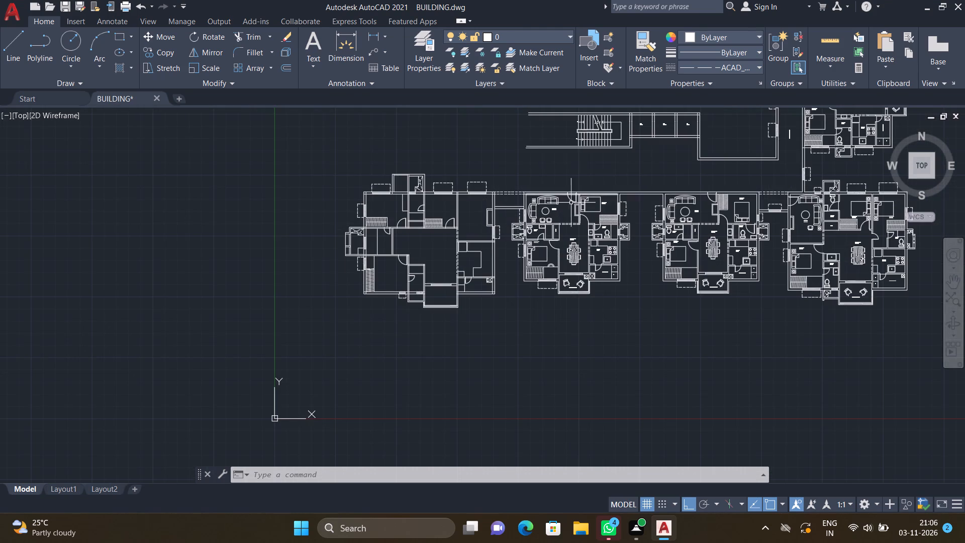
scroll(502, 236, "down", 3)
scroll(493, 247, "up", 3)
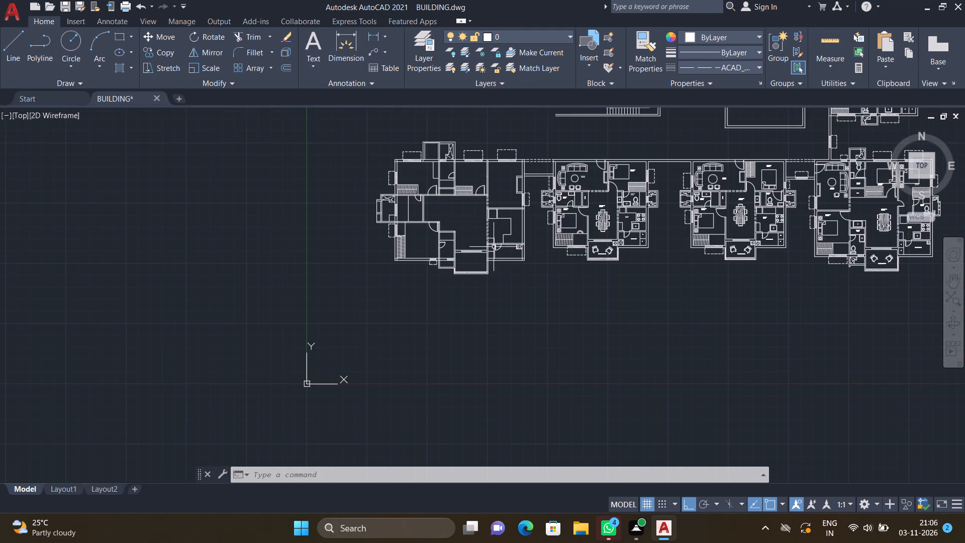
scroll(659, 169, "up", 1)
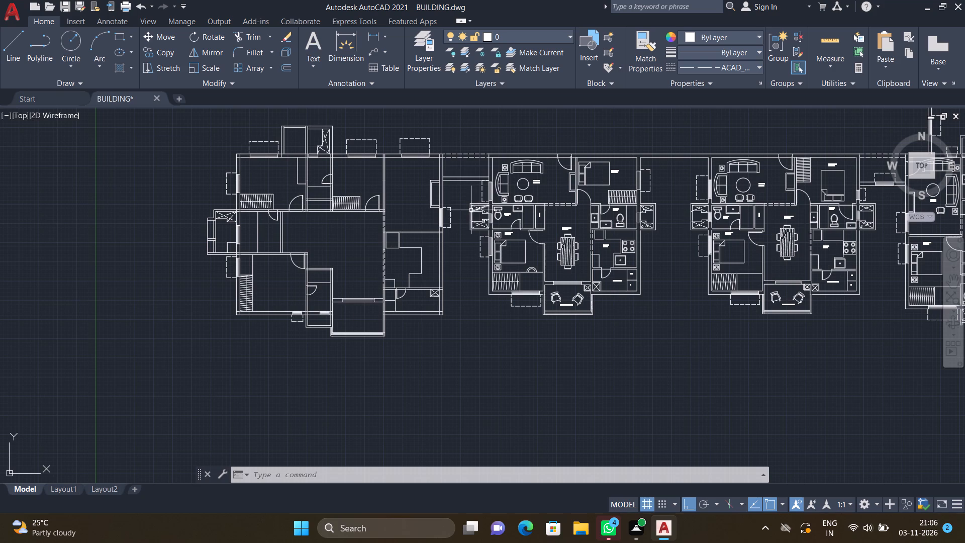
With Ortho off, copy the long horizontal window from the loose symbols into the wall south of the dashed lines between the units.
scroll(472, 209, "down", 3)
scroll(628, 207, "down", 3)
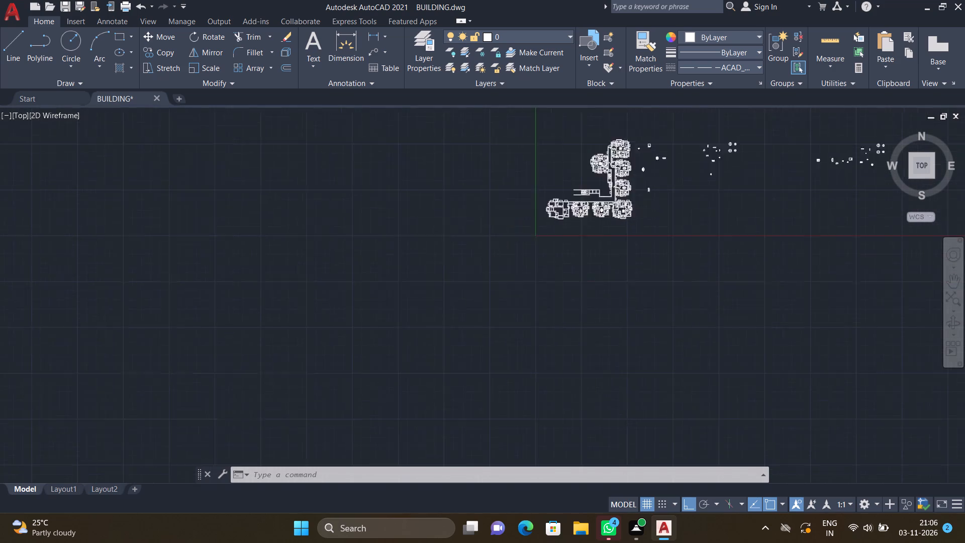
scroll(699, 148, "up", 2)
scroll(672, 189, "up", 4)
scroll(605, 185, "up", 2)
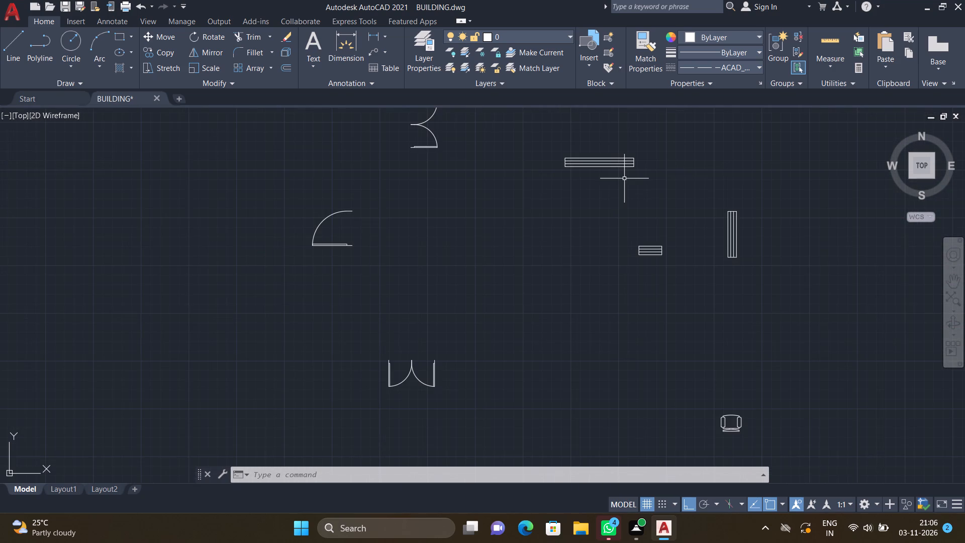
key("c")
key("o")
key("Return")
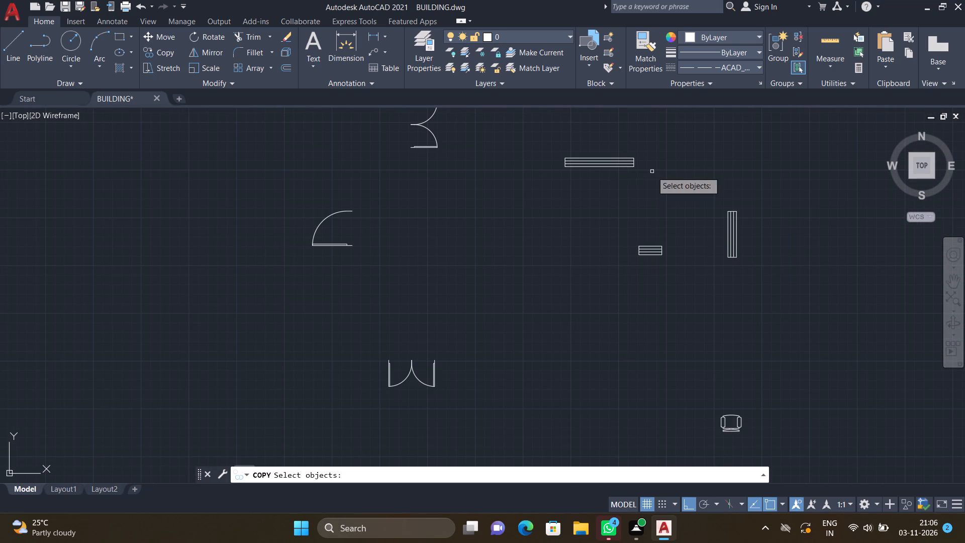
left_click_drag(652, 181, 640, 173)
left_click(539, 135)
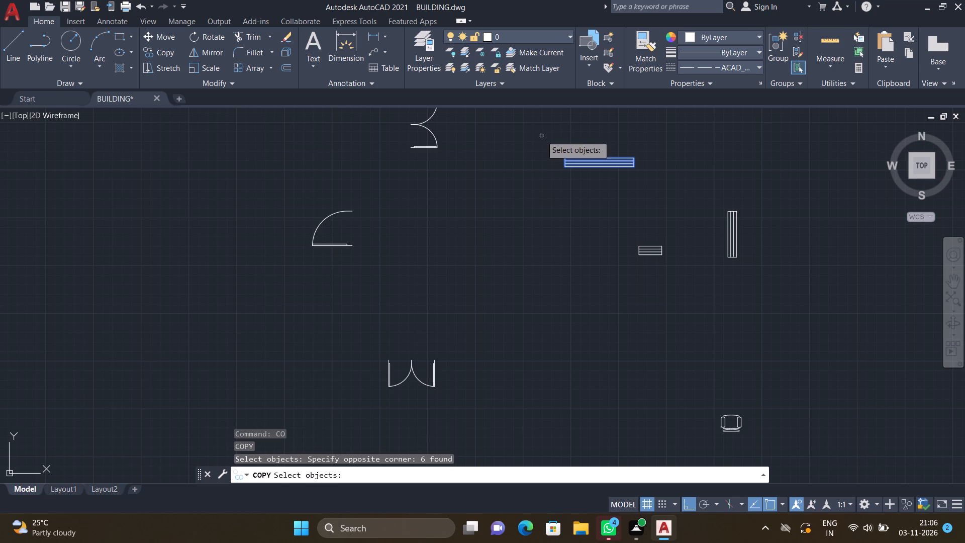
key("Return")
scroll(575, 162, "up", 2)
left_click(549, 153)
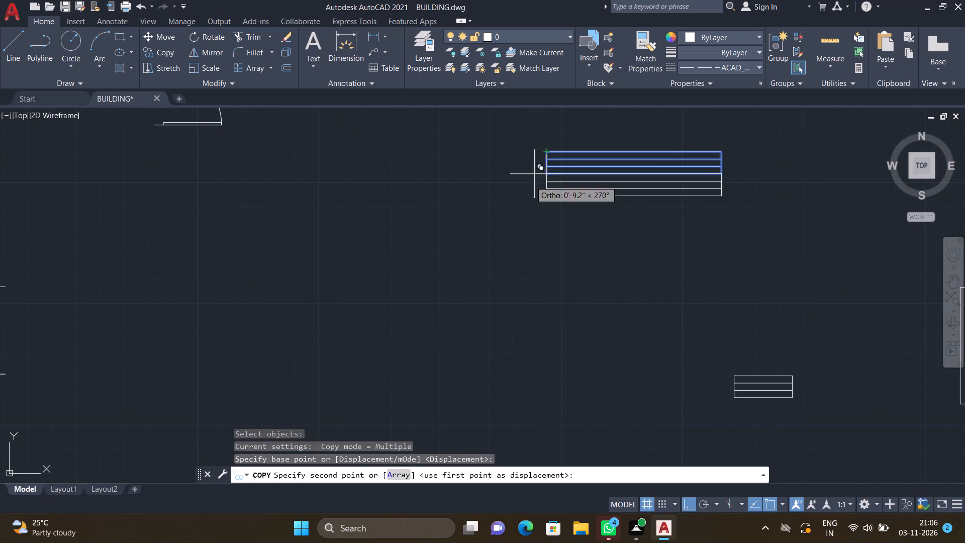
key("F8")
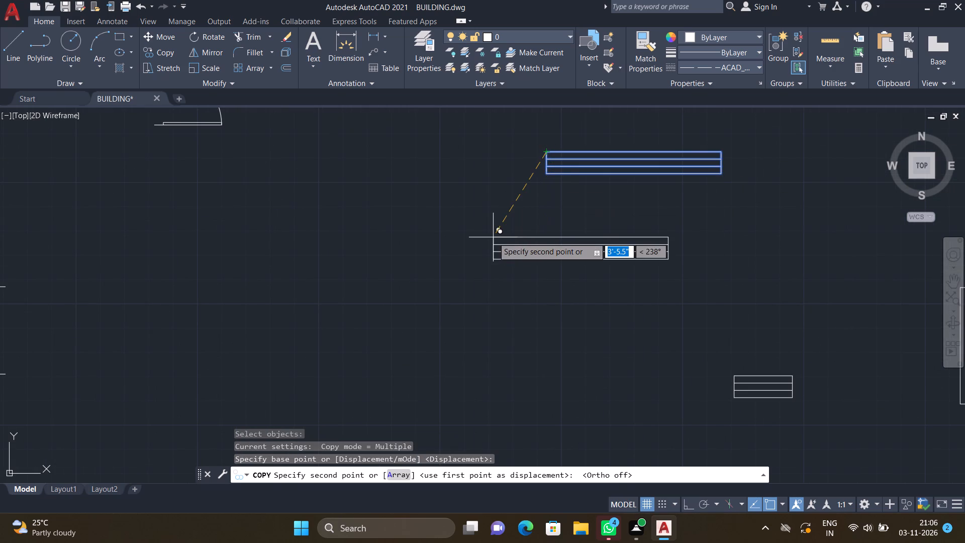
scroll(494, 242, "down", 5)
scroll(257, 361, "down", 6)
scroll(155, 427, "up", 4)
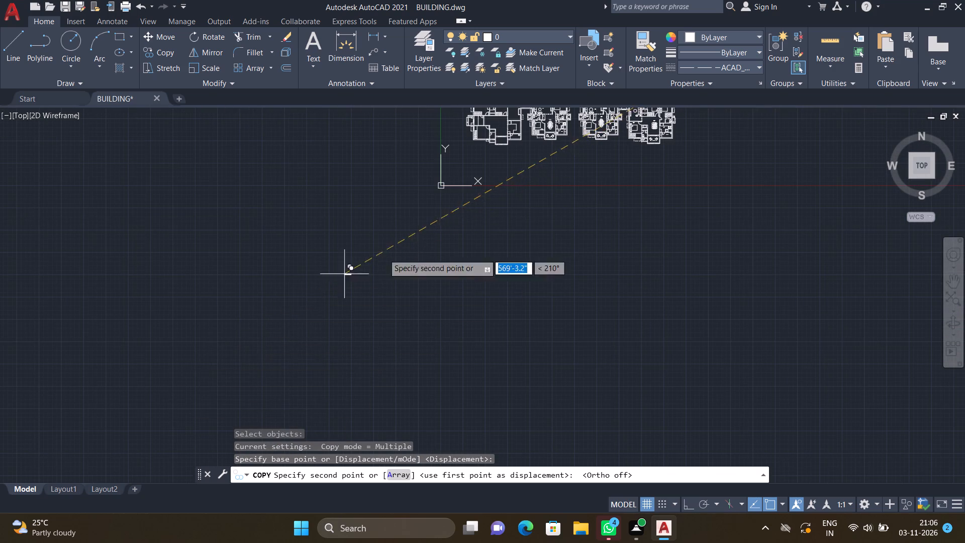
scroll(511, 150, "up", 3)
scroll(477, 235, "down", 3)
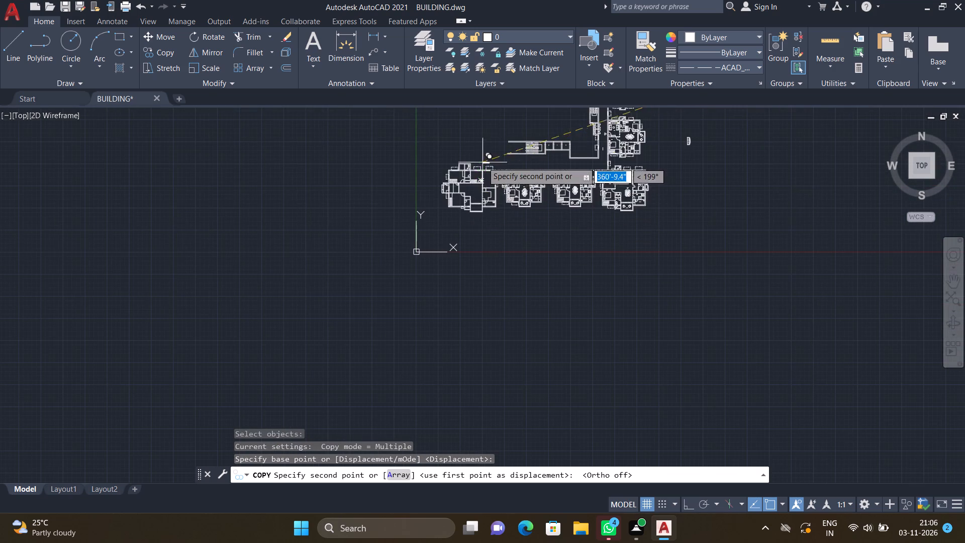
scroll(482, 162, "up", 3)
scroll(526, 224, "up", 2)
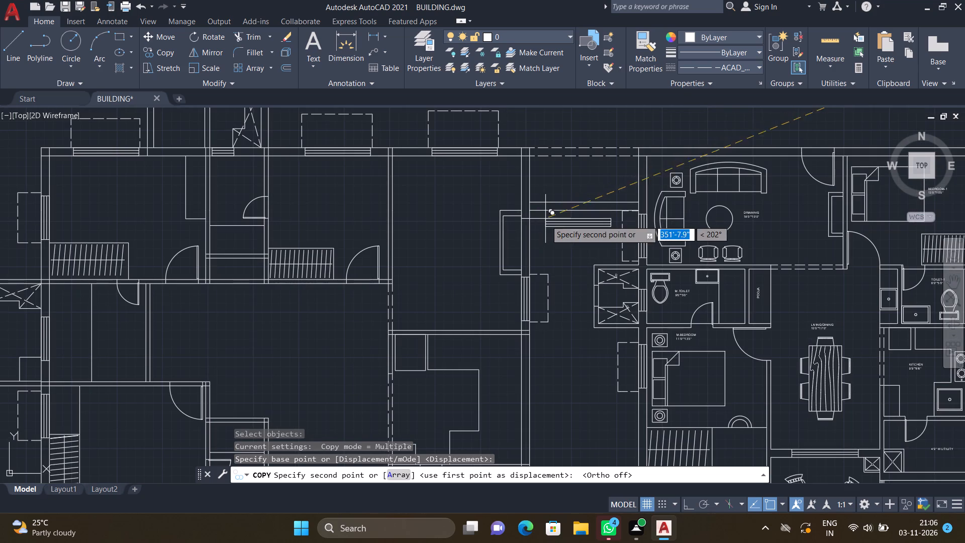
scroll(548, 219, "up", 3)
scroll(534, 168, "up", 2)
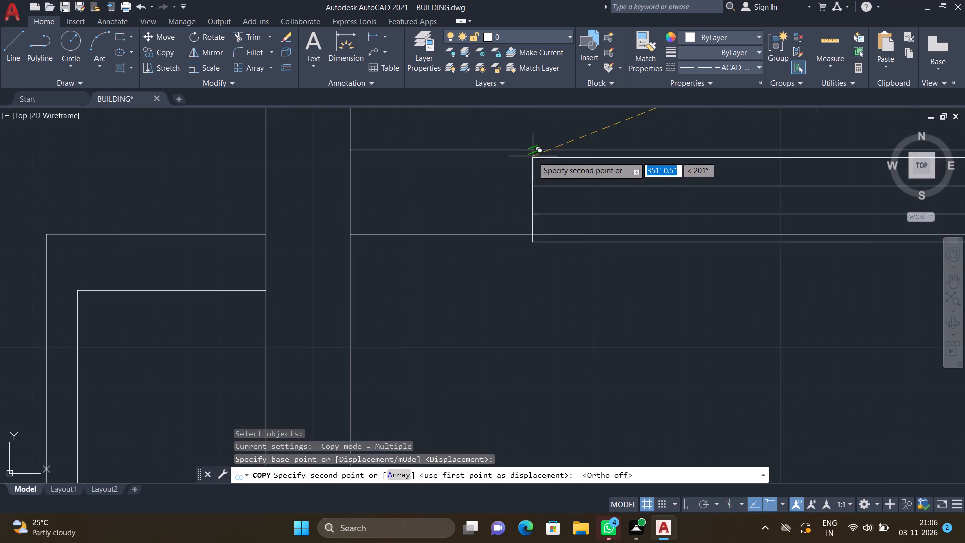
left_click(515, 151)
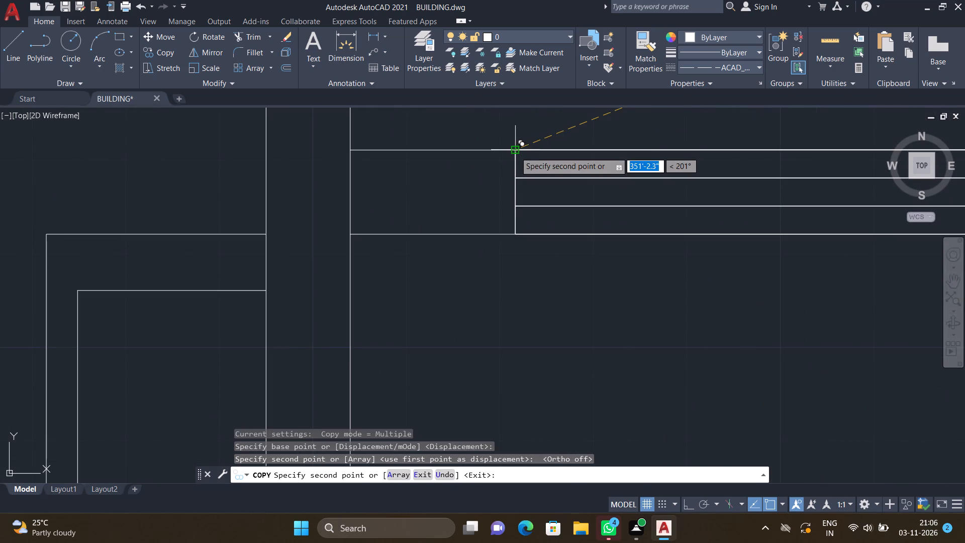
key("Return")
With Ortho on, draw a three-sided dashed outline south of the copied window, about 2'-3" deep and slightly wider than the window.
scroll(567, 216, "down", 4)
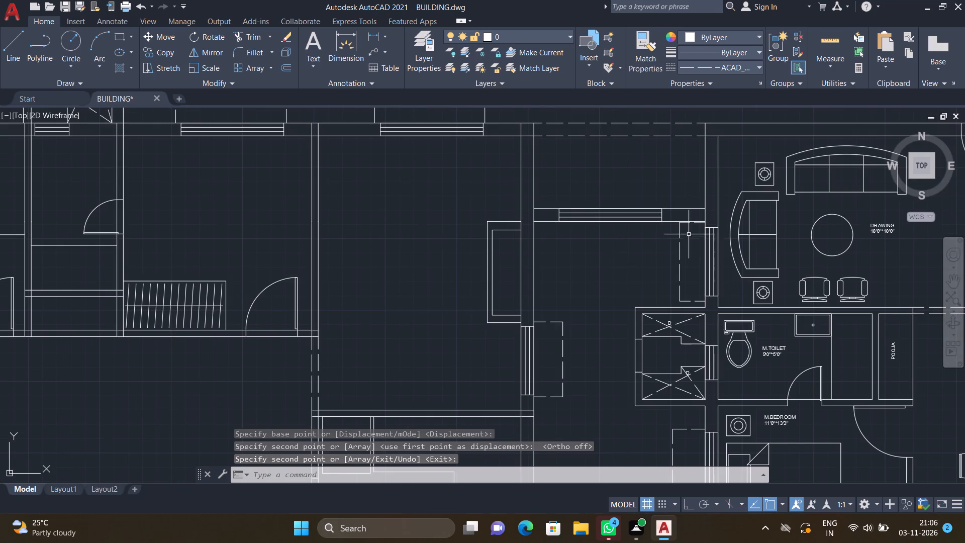
scroll(663, 229, "up", 3)
key("l")
key("Return")
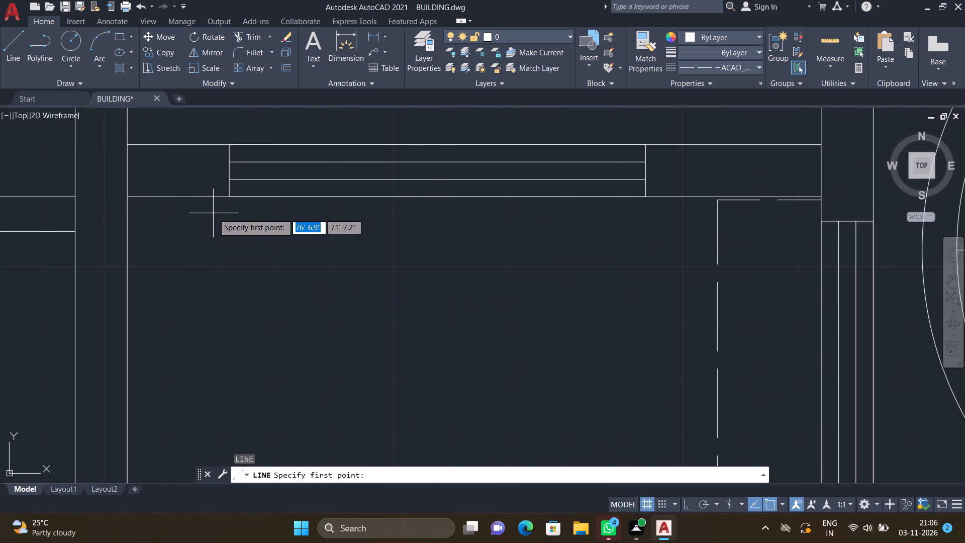
key("F8")
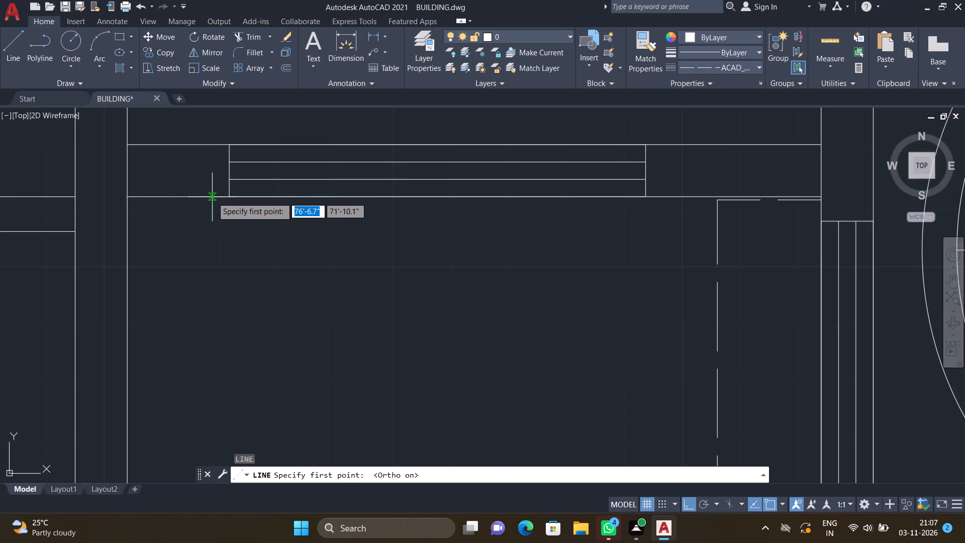
left_click(212, 197)
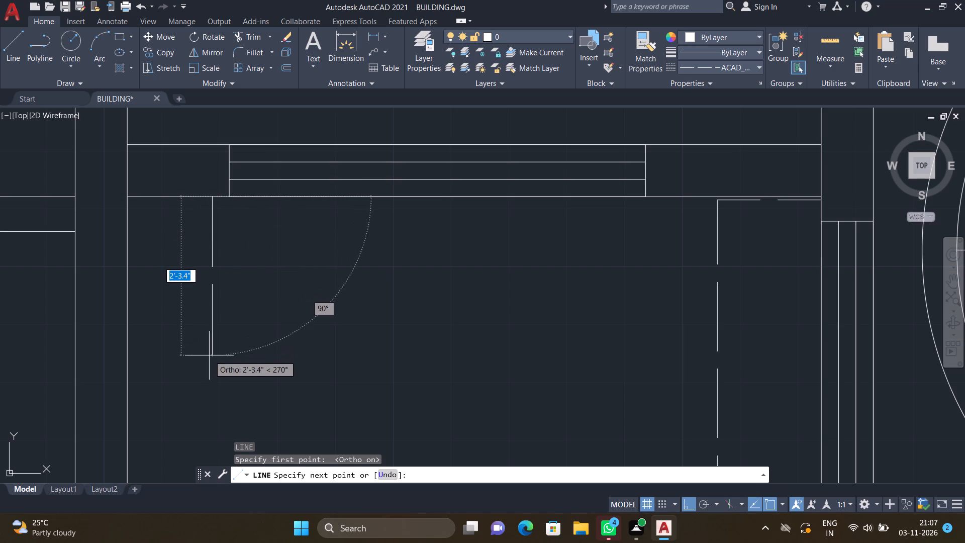
left_click(209, 355)
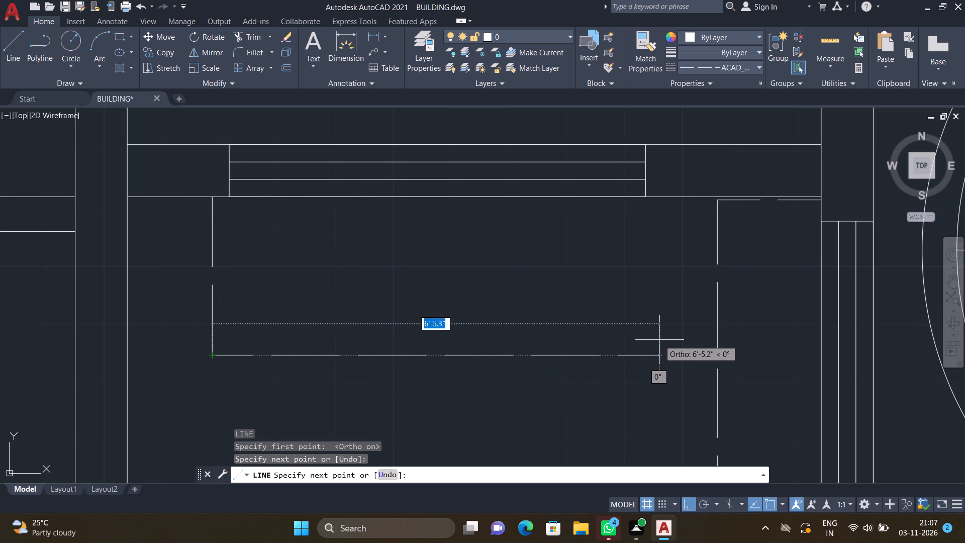
left_click(672, 338)
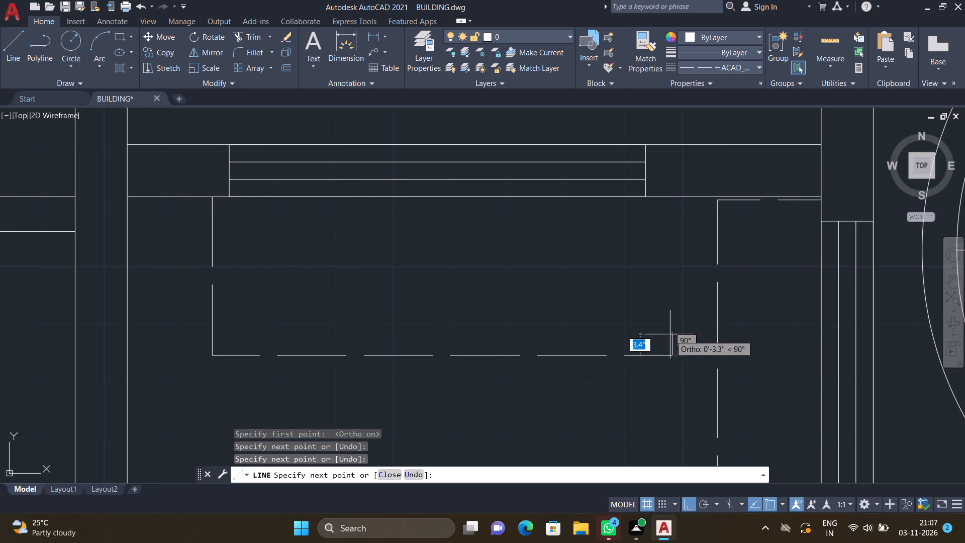
scroll(672, 211, "up", 2)
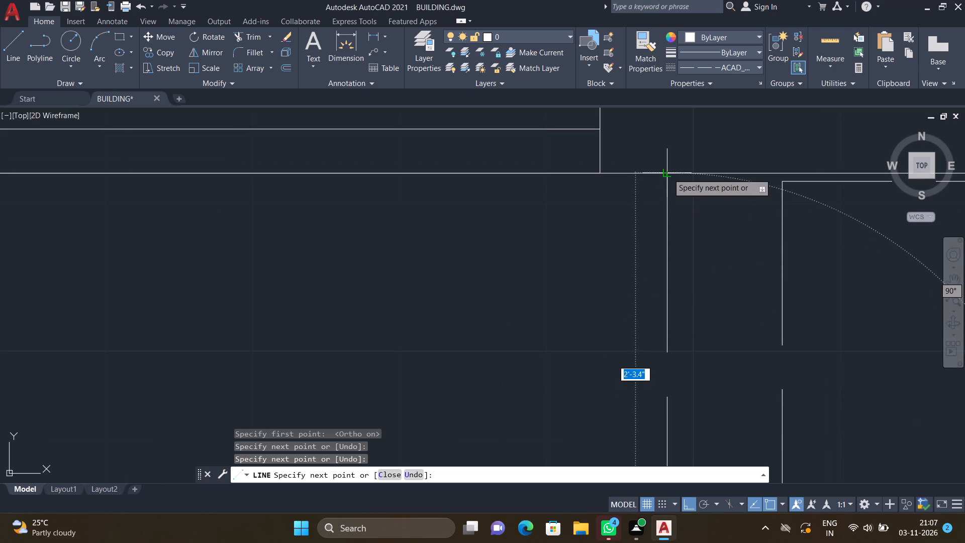
left_click(668, 173)
key("Return")
scroll(575, 255, "down", 5)
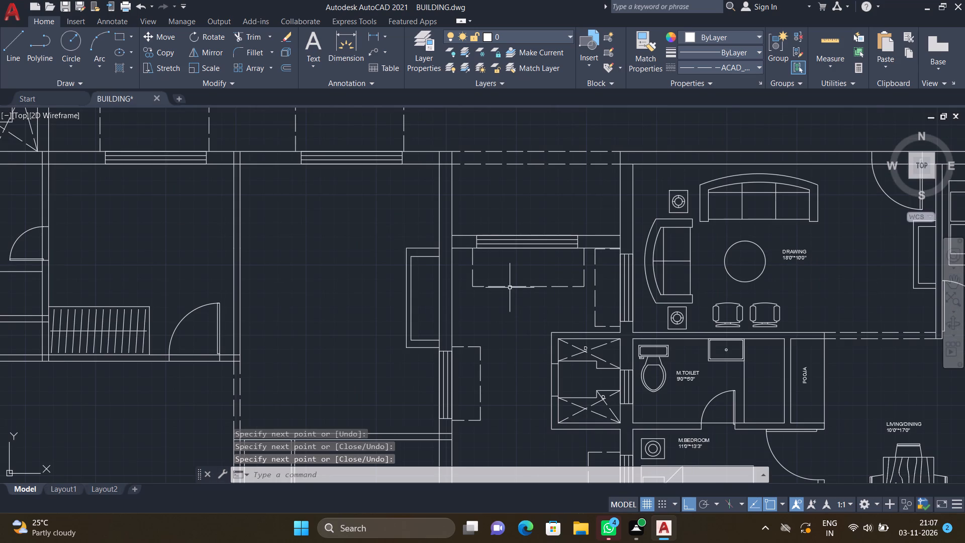
Set the current linetype to Continuous.
scroll(506, 288, "down", 2)
scroll(470, 267, "down", 3)
scroll(398, 297, "up", 2)
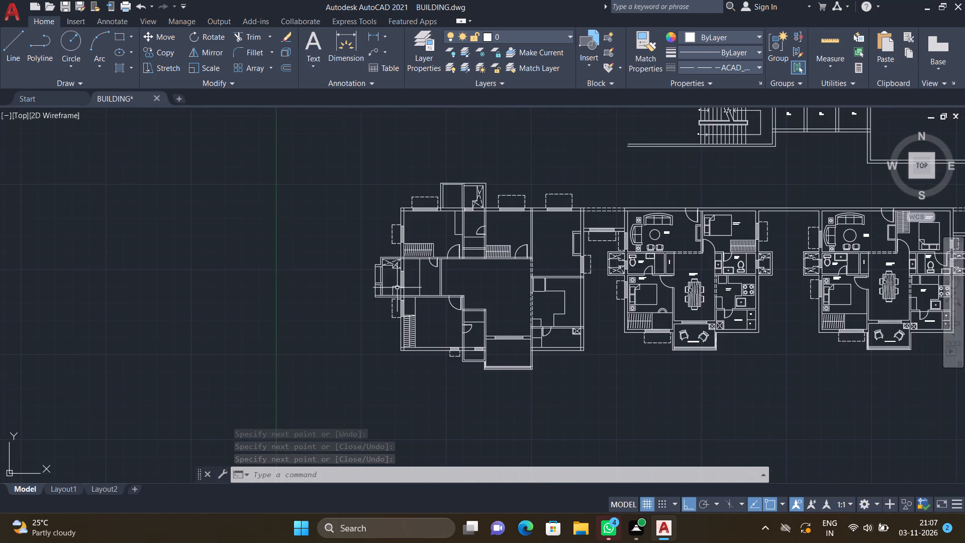
left_click(723, 65)
left_click(713, 125)
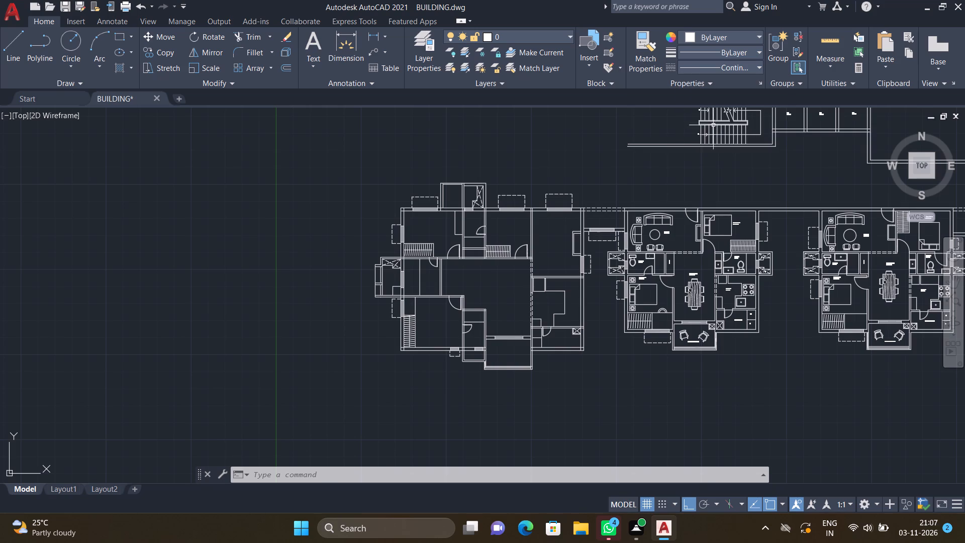
Draw a stepped line in the small south shaft, from its south inner face up about 1'-3", east, and north to the wall.
scroll(502, 366, "up", 3)
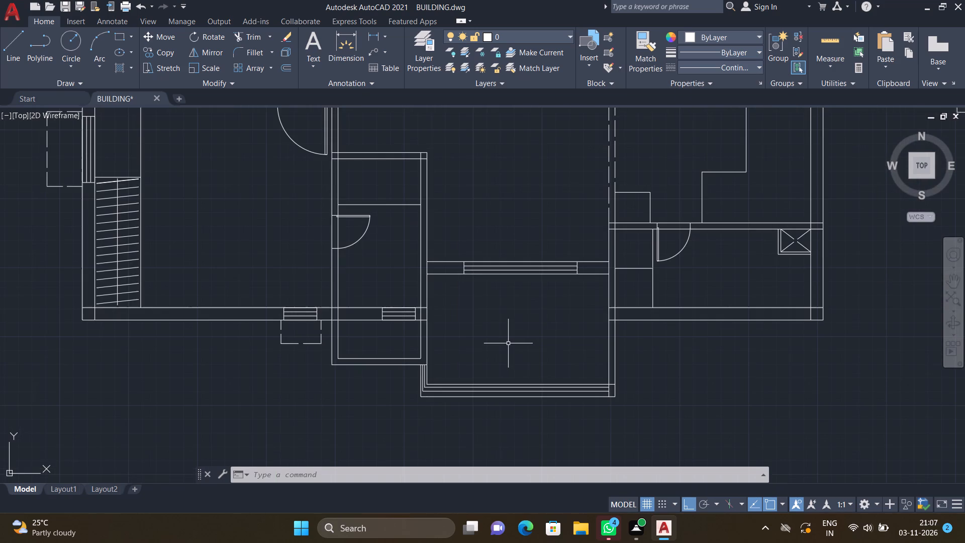
key("l")
key("Return")
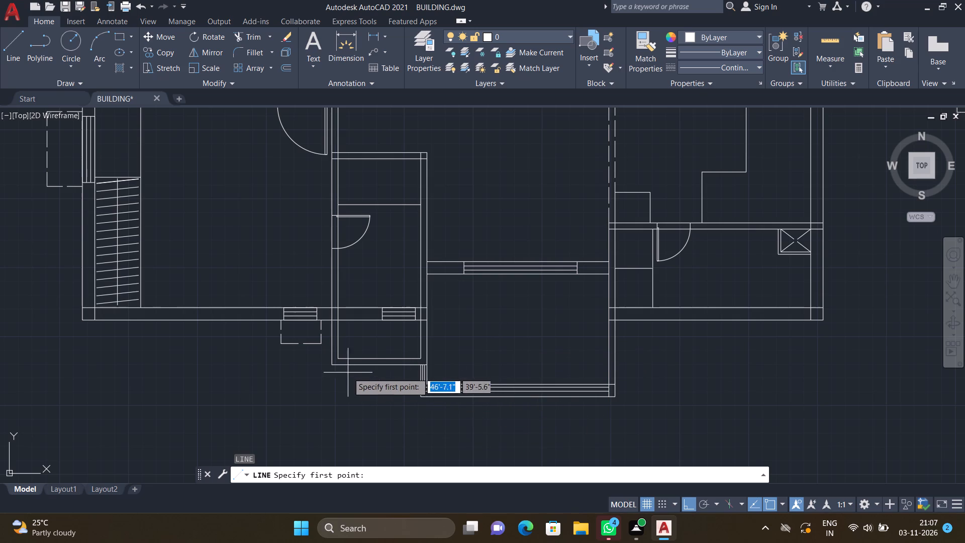
scroll(350, 351, "up", 2)
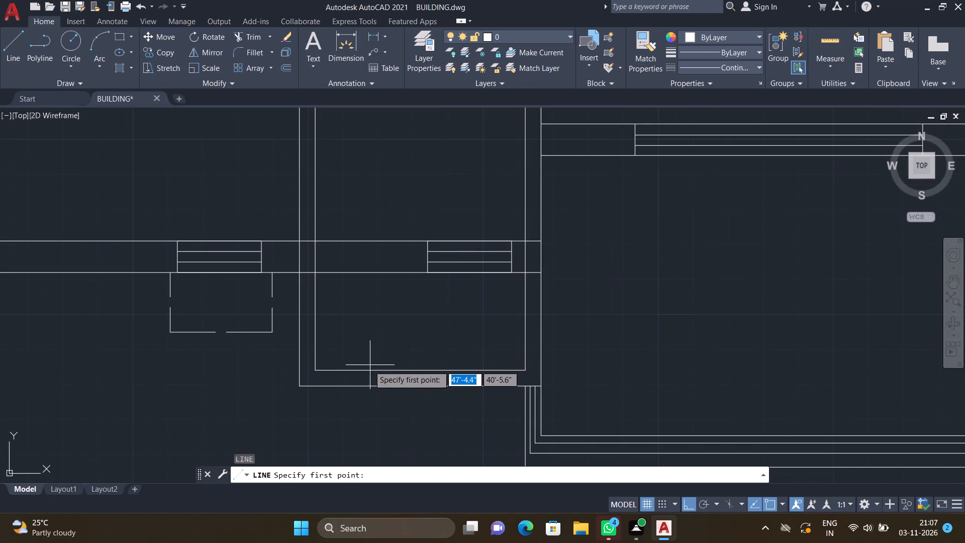
left_click(363, 369)
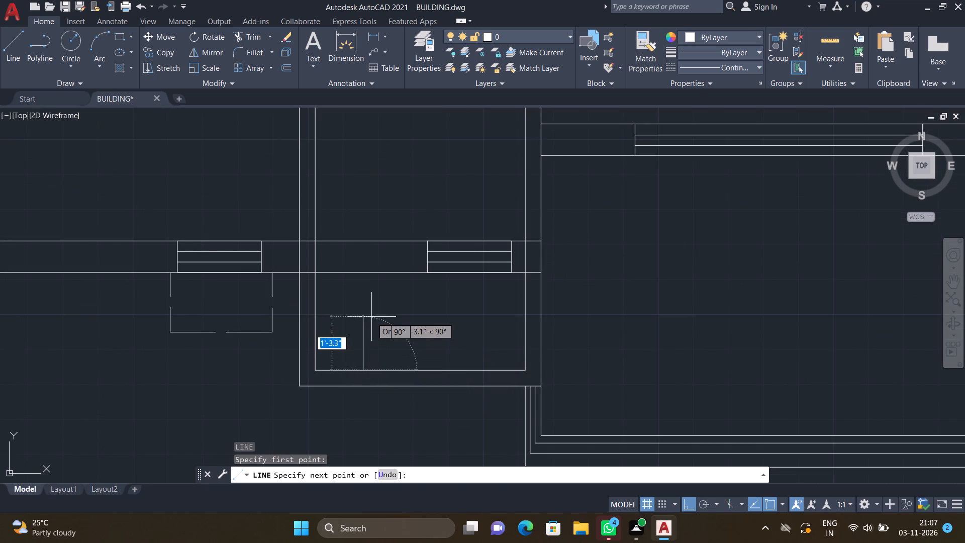
scroll(363, 316, "up", 2)
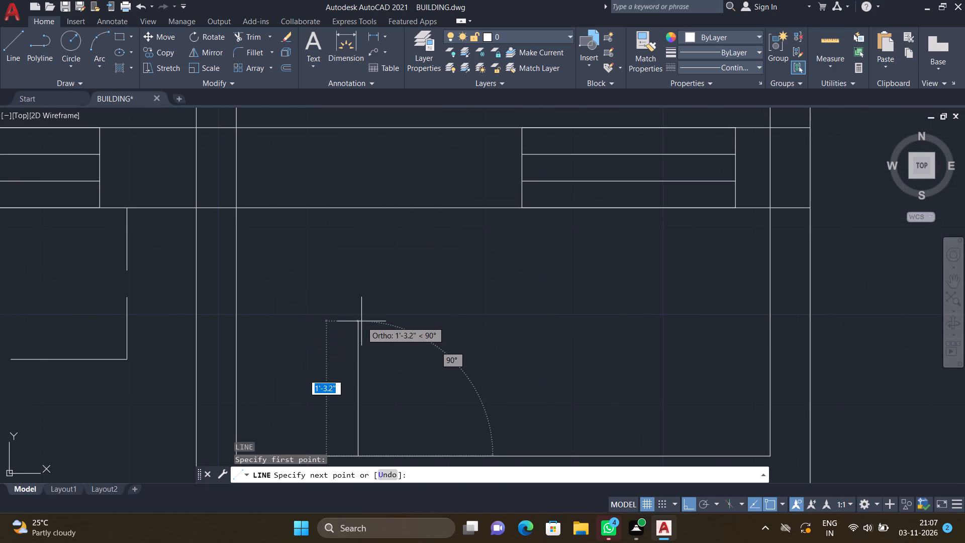
left_click(361, 321)
left_click(434, 318)
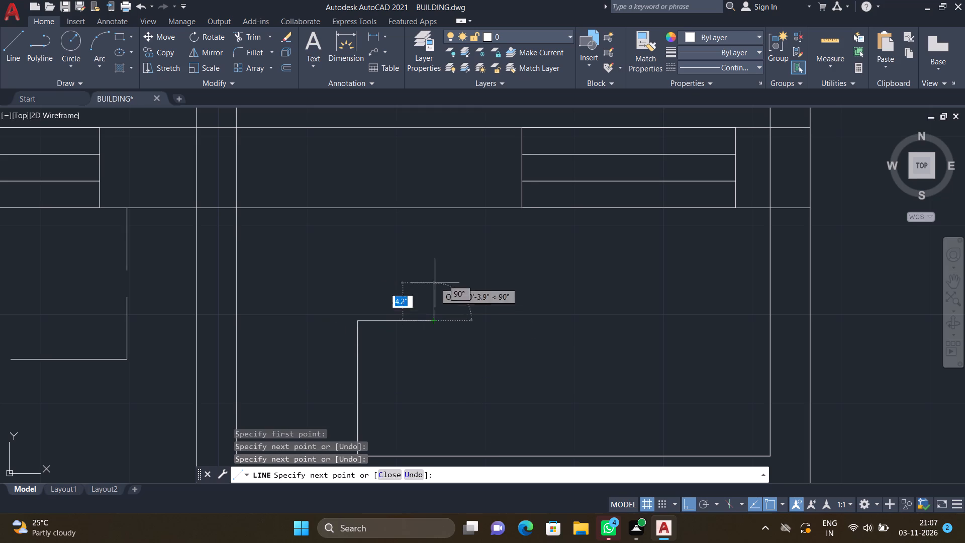
left_click(434, 209)
key("Return")
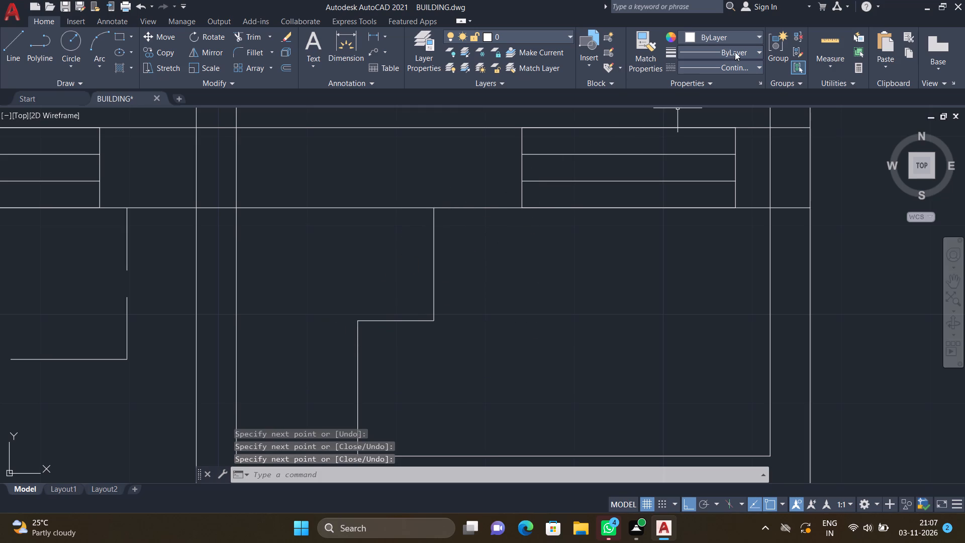
With the ACAD_ISO02W100 linetype and Ortho off, draw a diagonal from the stepped line's south end to the shaft's northwest inner corner.
left_click(732, 67)
left_click(706, 106)
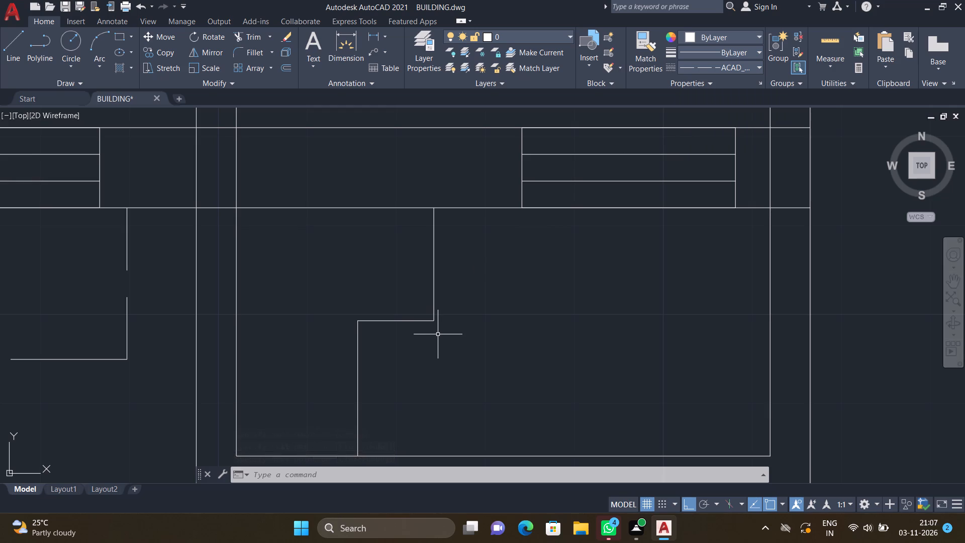
key("F8")
key("l")
key("Return")
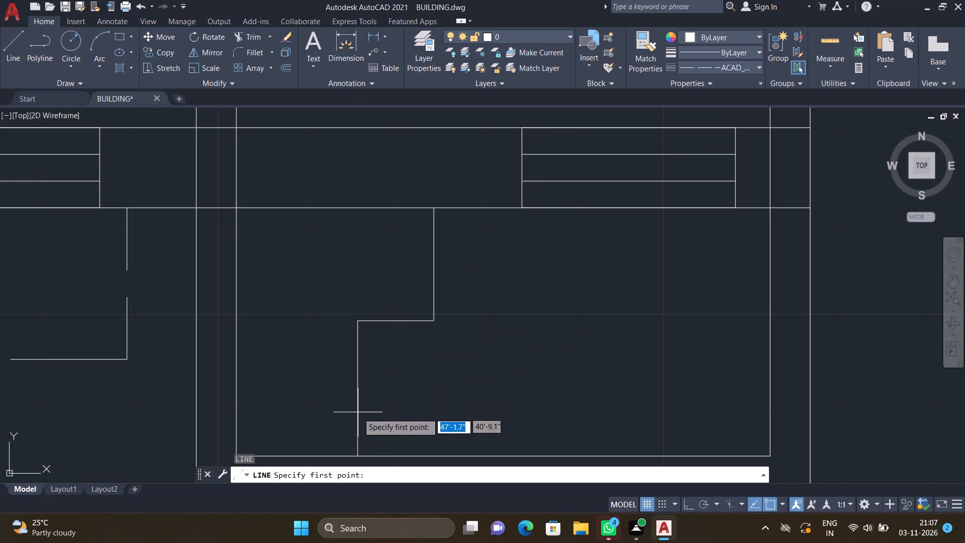
left_click(355, 455)
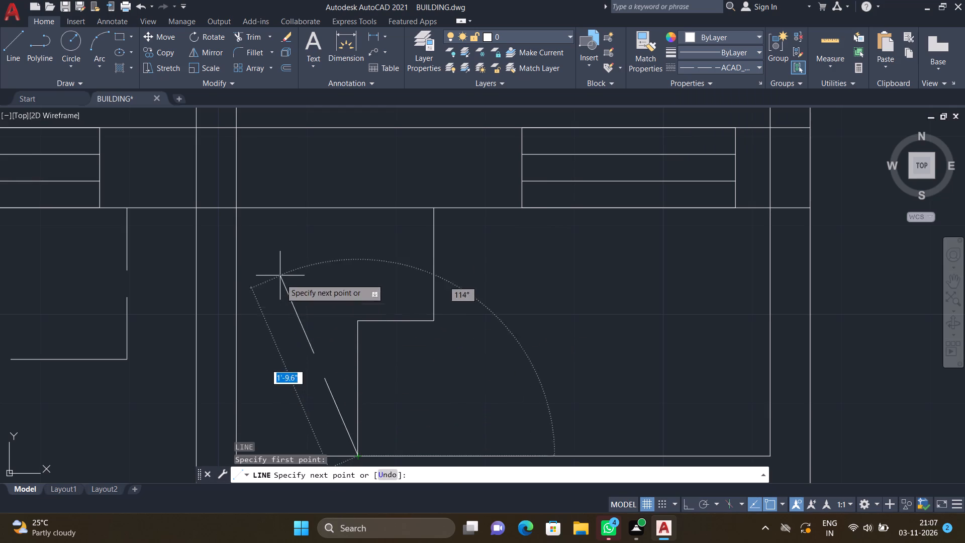
scroll(240, 217, "up", 2)
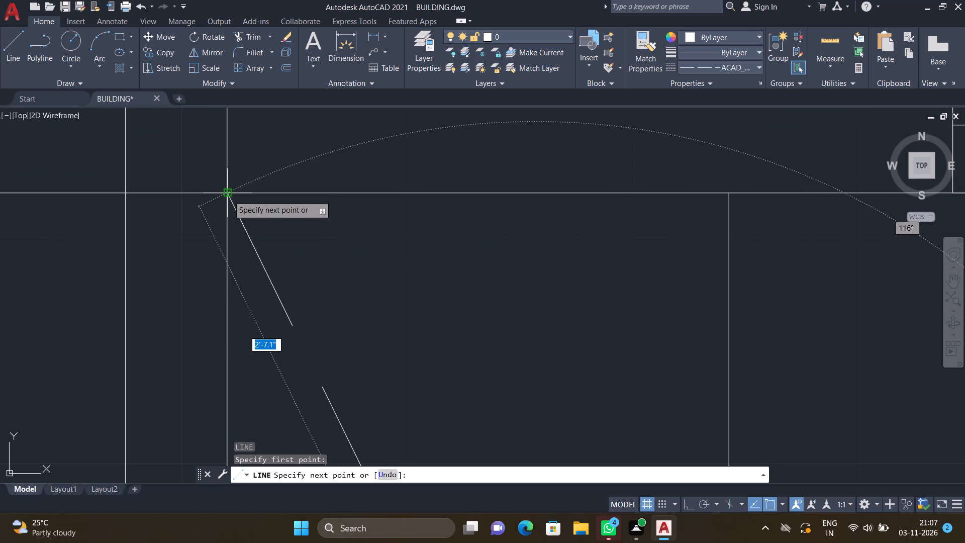
left_click(228, 196)
key("Return")
Draw a crossing dashed diagonal from the shaft's southwest inner corner to the stepped line's west corner.
key("l")
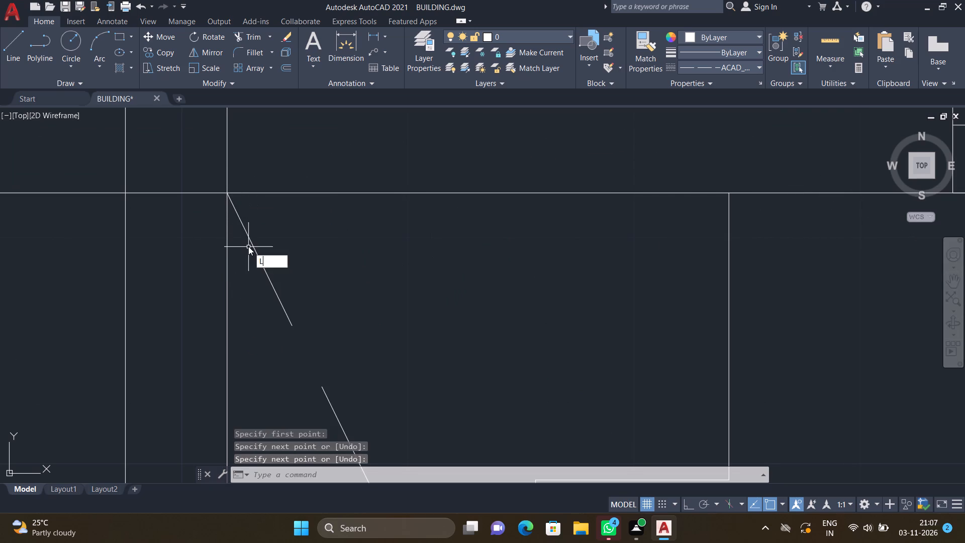
key("Return")
scroll(253, 220, "down", 4)
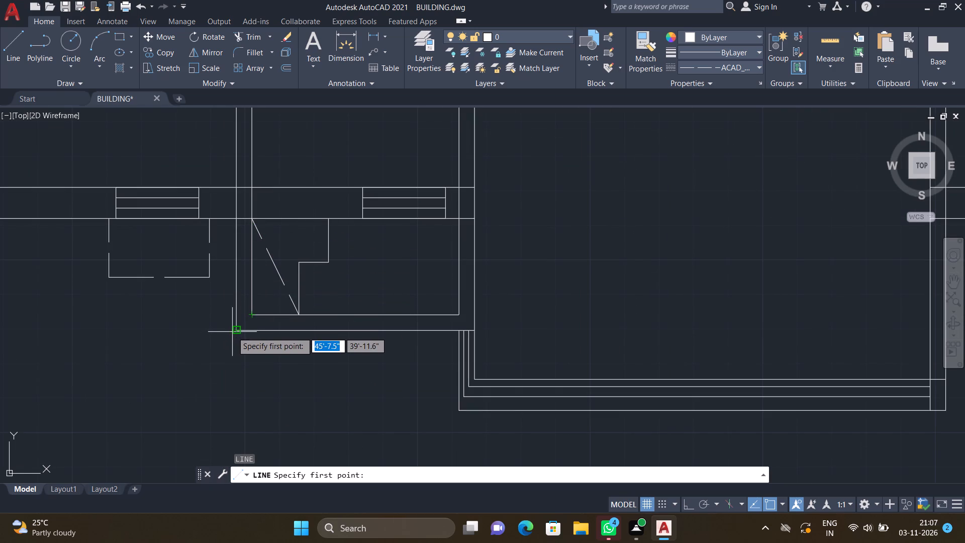
scroll(232, 331, "up", 1)
left_click(263, 308)
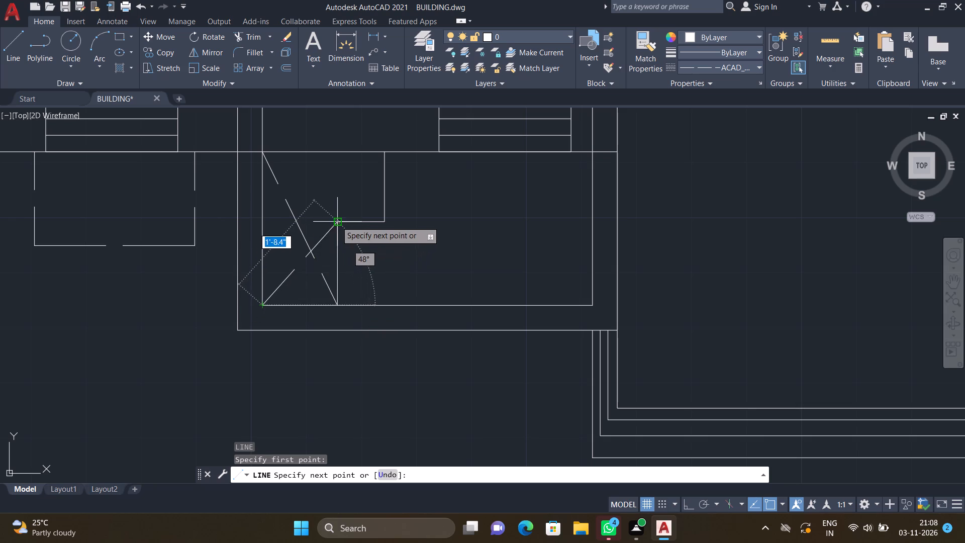
scroll(338, 217, "up", 2)
left_click(335, 230)
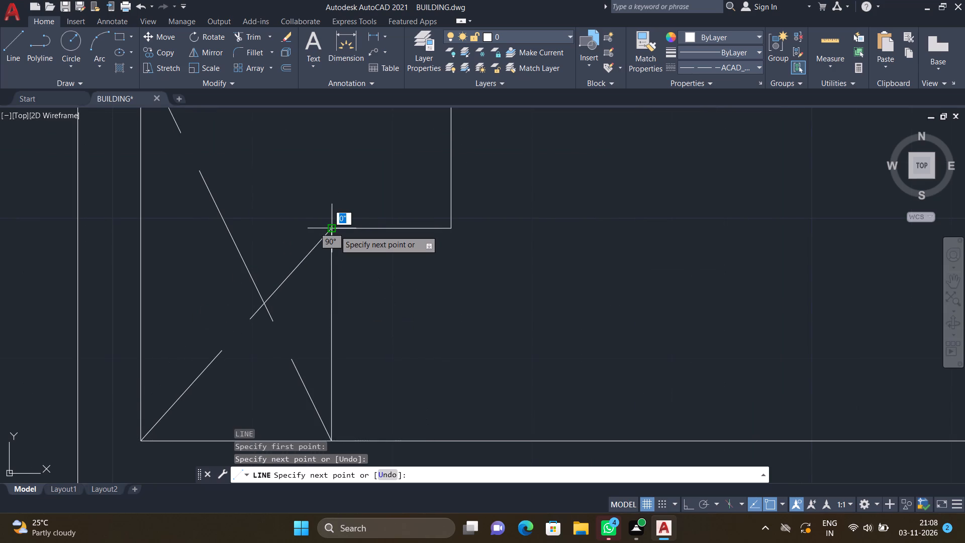
key("Return")
Draw a dashed diagonal from the stepped line's west corner to its north end at the wall.
key("l")
key("Return")
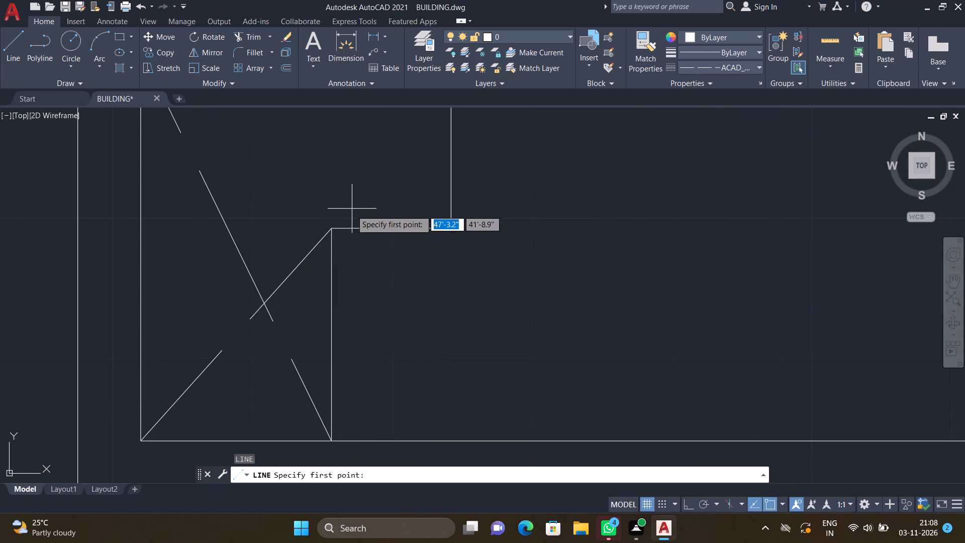
left_click(332, 230)
scroll(352, 185, "down", 4)
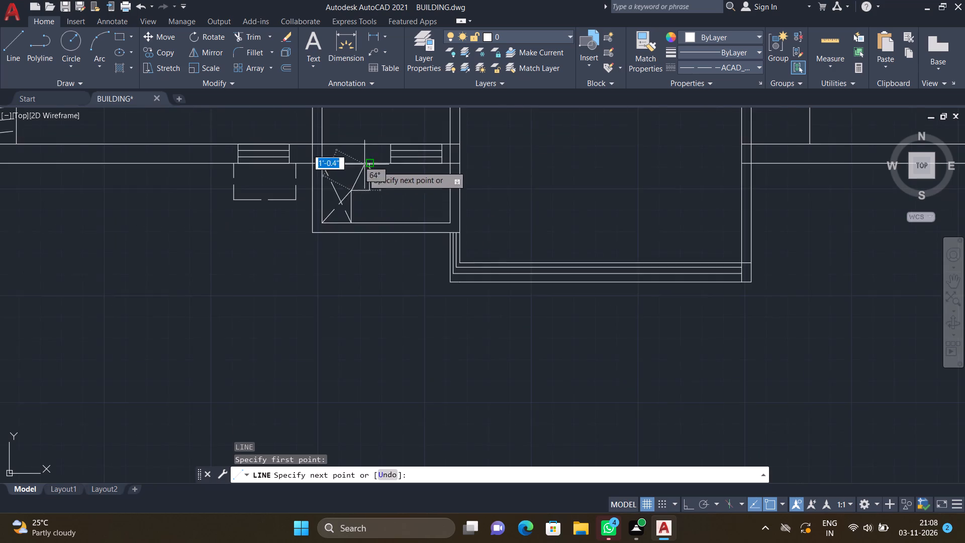
scroll(365, 162, "up", 6)
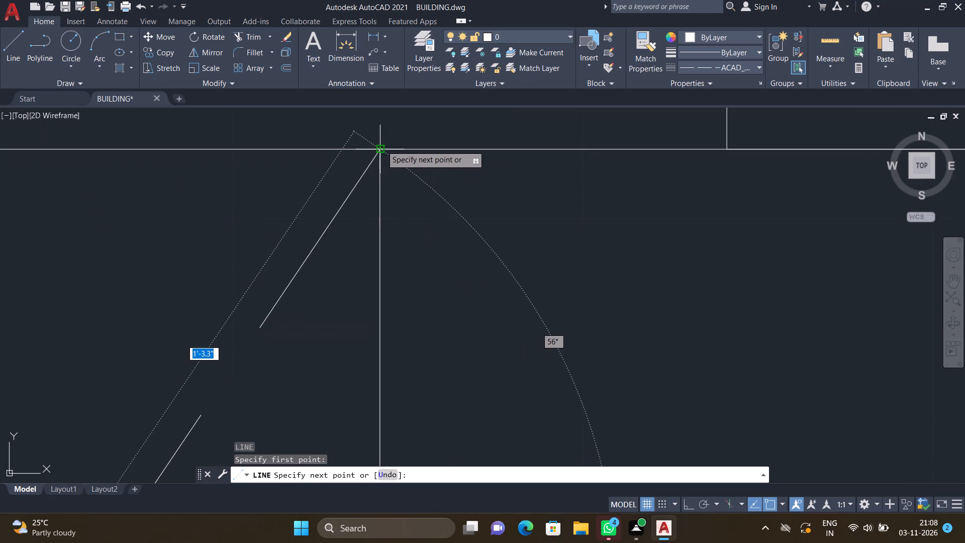
left_click(381, 145)
key("Return")
Draw a dashed diagonal from the stepped line's east corner to the shaft's northwest inner corner.
scroll(325, 275, "down", 4)
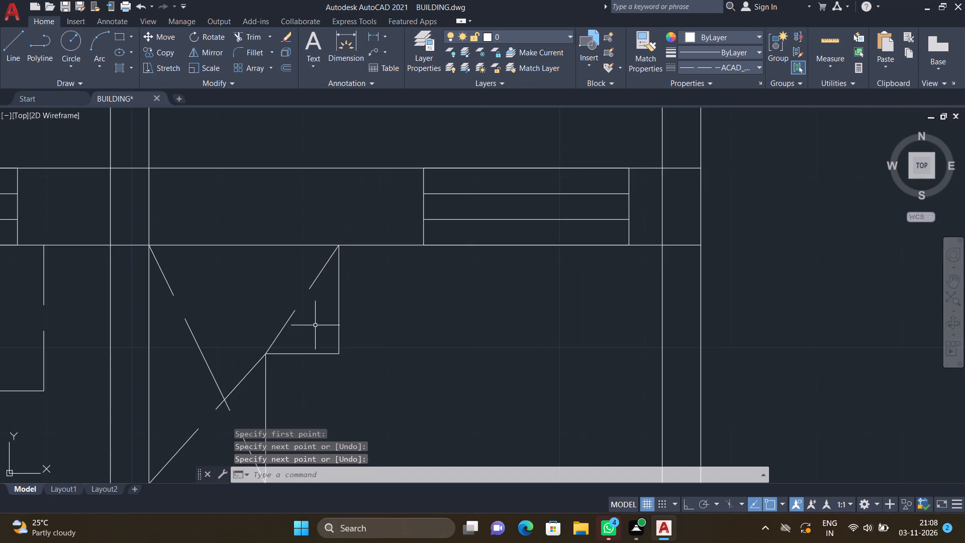
key("l")
key("Return")
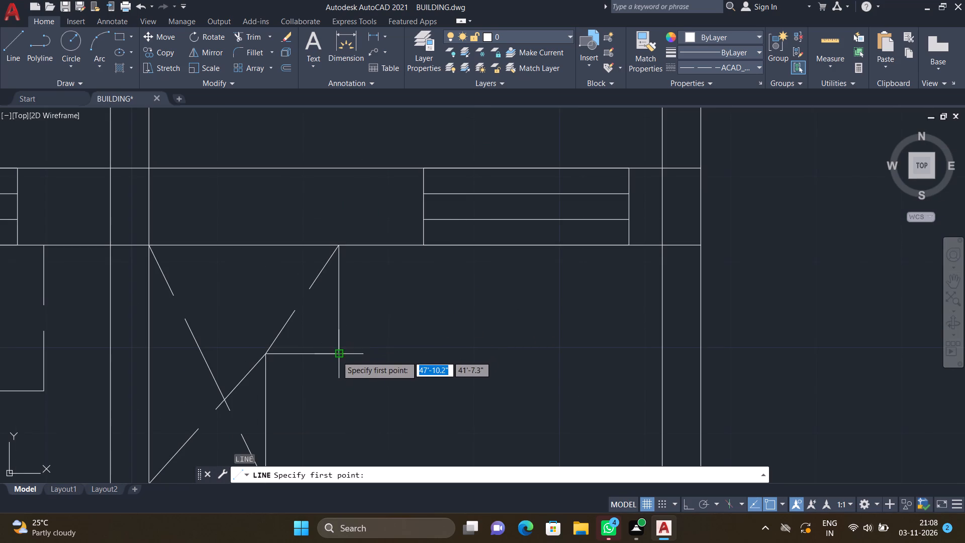
left_click(337, 356)
scroll(149, 258, "up", 2)
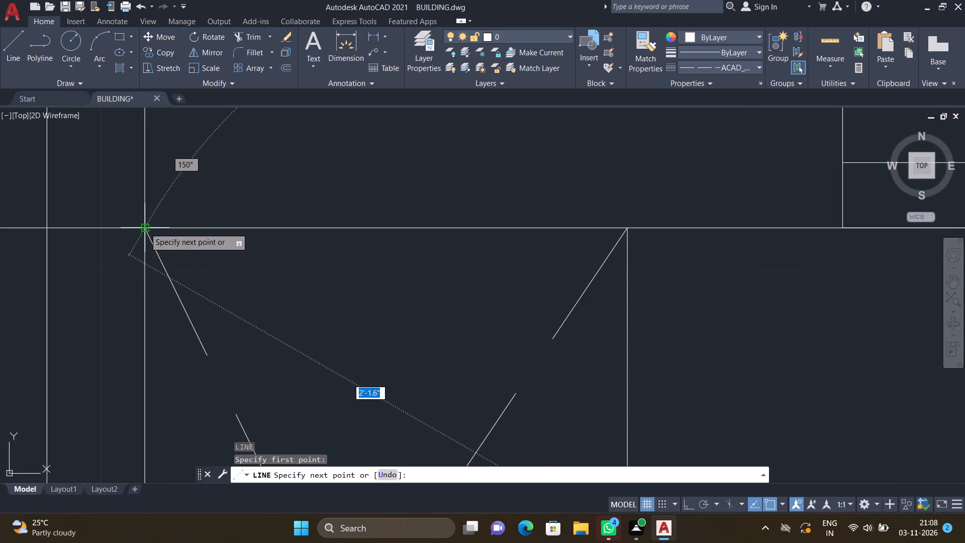
left_click(145, 227)
key("Return")
Set the current linetype to Continuous.
scroll(285, 342, "down", 3)
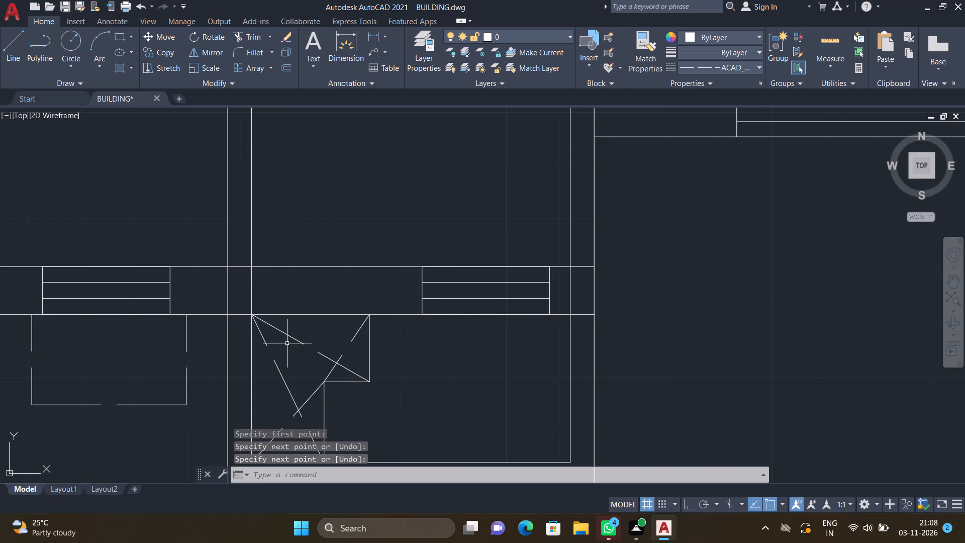
scroll(292, 346, "down", 5)
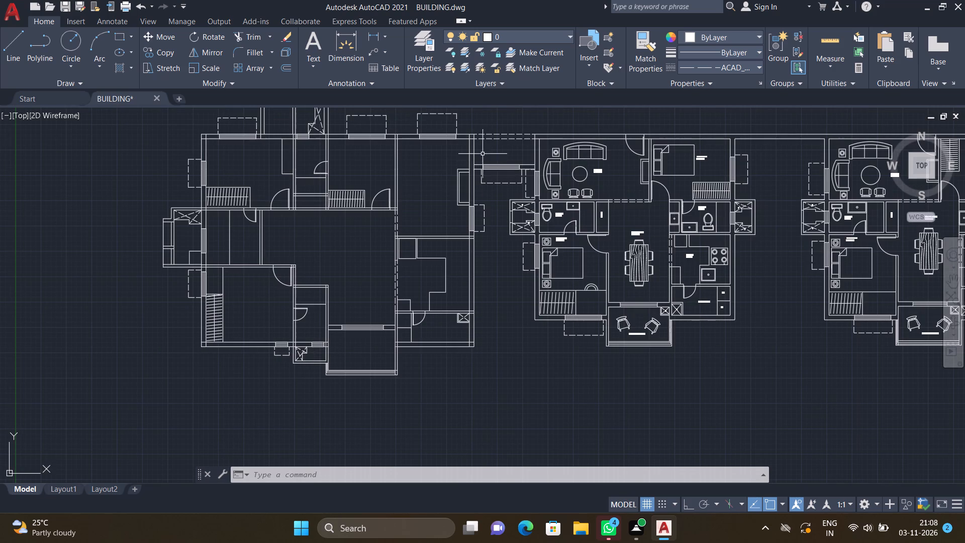
left_click(703, 64)
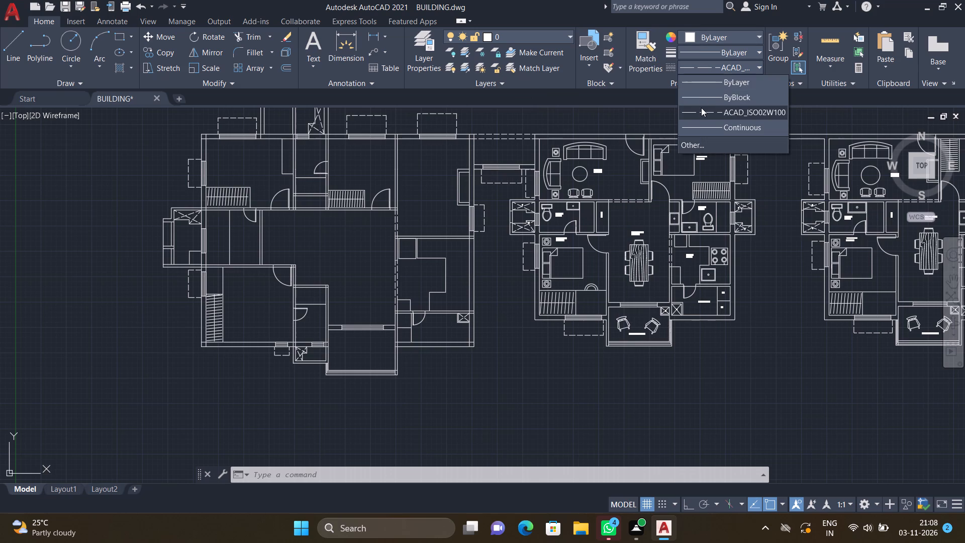
double_click(705, 124)
Copy the bed from the second furnished unit's M.BEDROOM into the unfurnished plan's northwest bedroom, with its headboard beside the west wall.
scroll(623, 150, "down", 2)
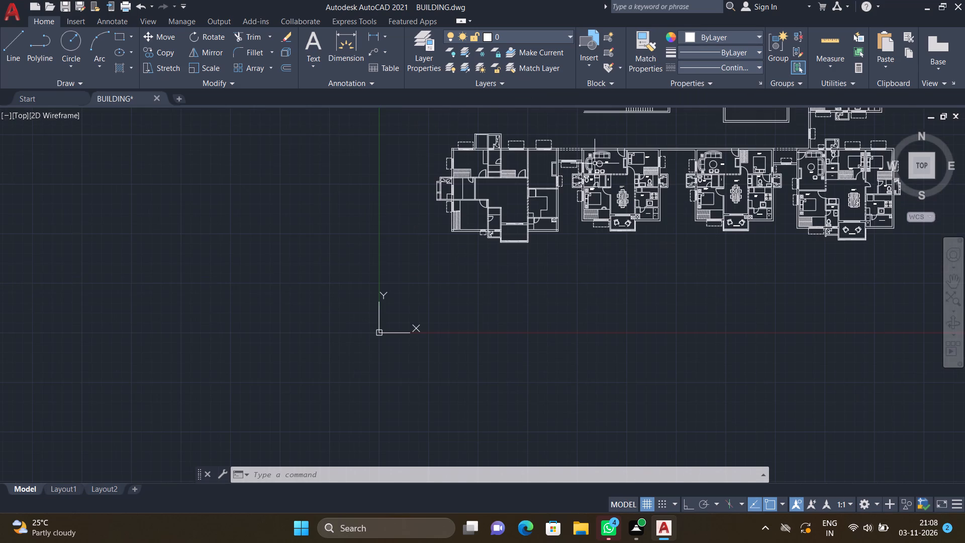
scroll(471, 164, "down", 2)
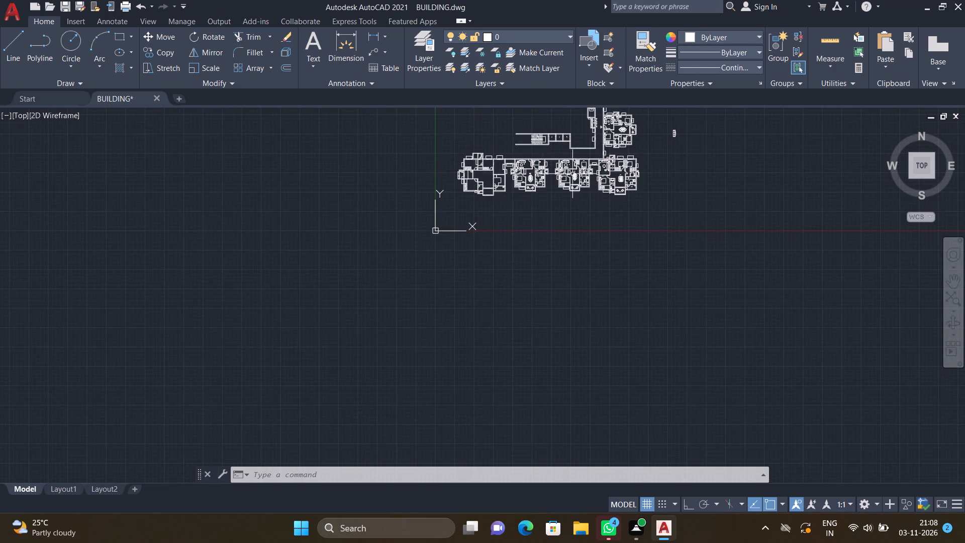
scroll(585, 175, "up", 2)
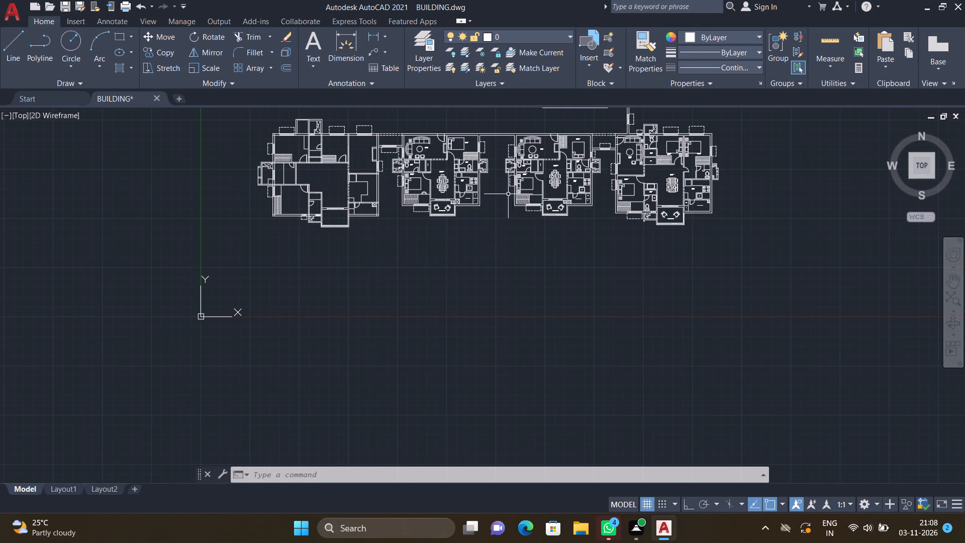
scroll(558, 182, "up", 3)
key("c")
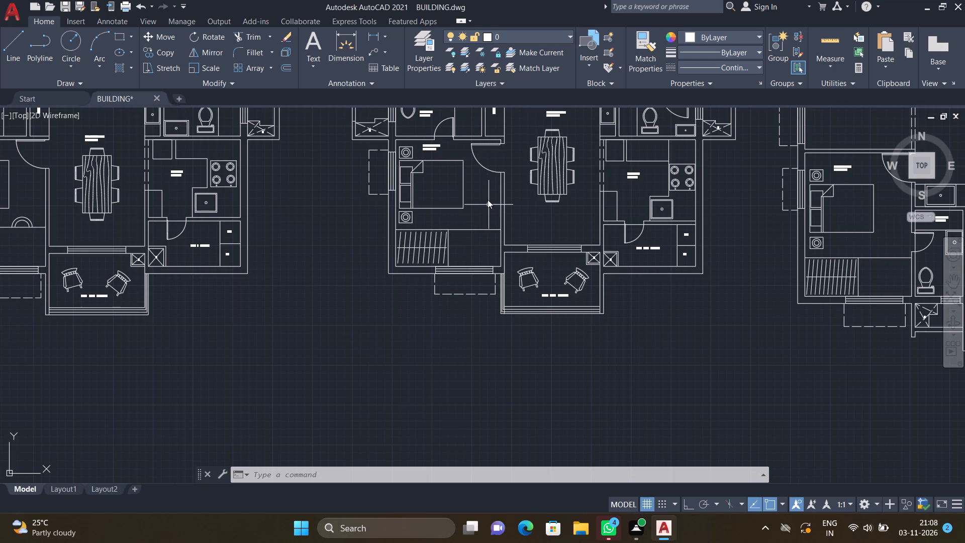
key("o")
key("Return")
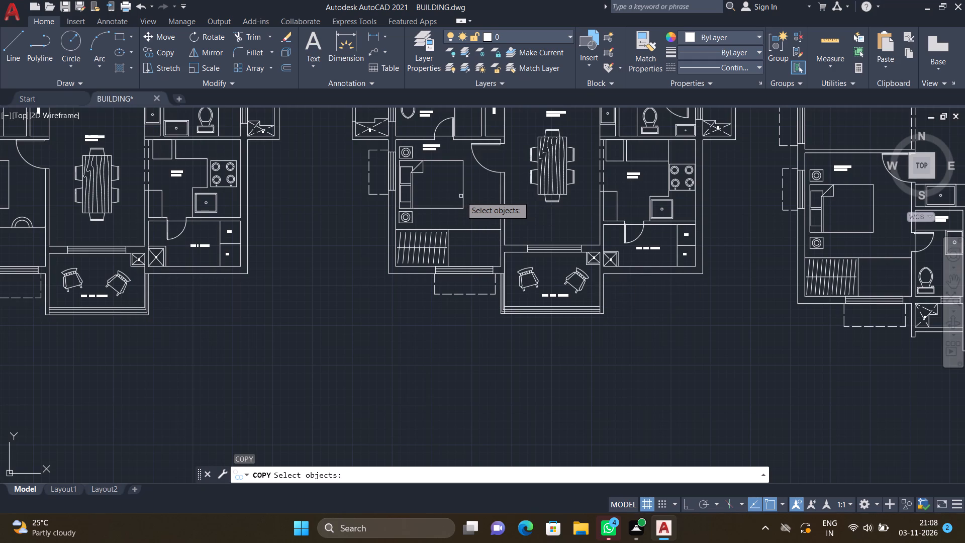
left_click(464, 197)
key("Return")
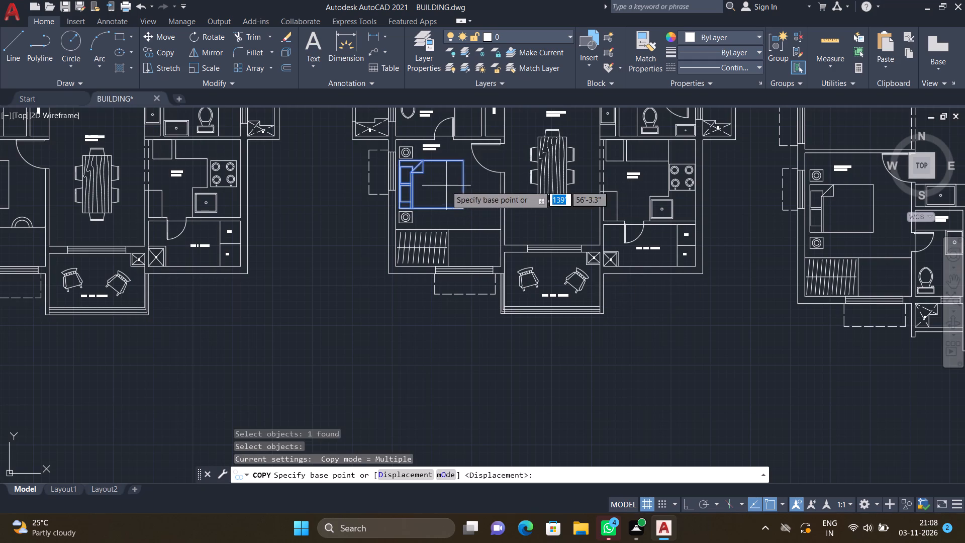
scroll(405, 152, "up", 3)
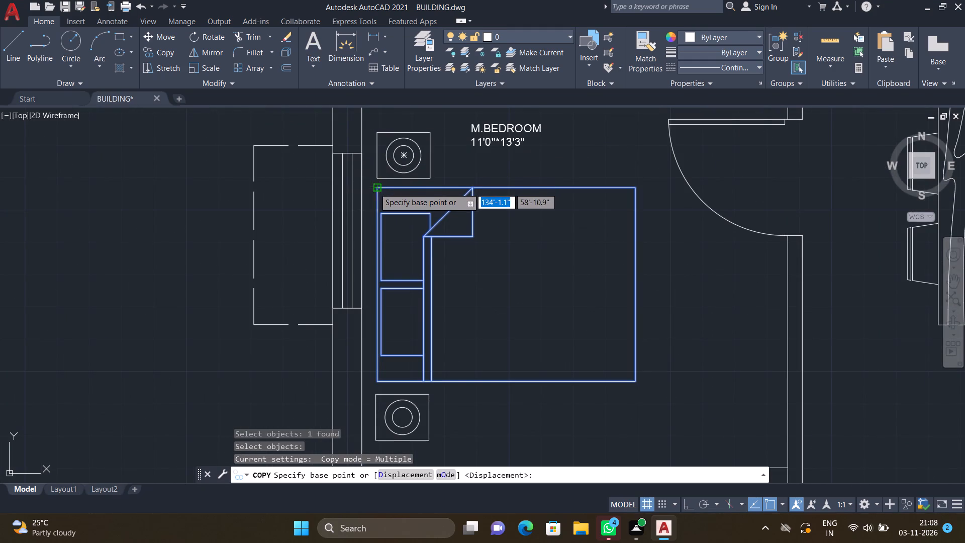
left_click(374, 188)
scroll(282, 203, "down", 5)
scroll(207, 211, "down", 5)
scroll(108, 213, "up", 2)
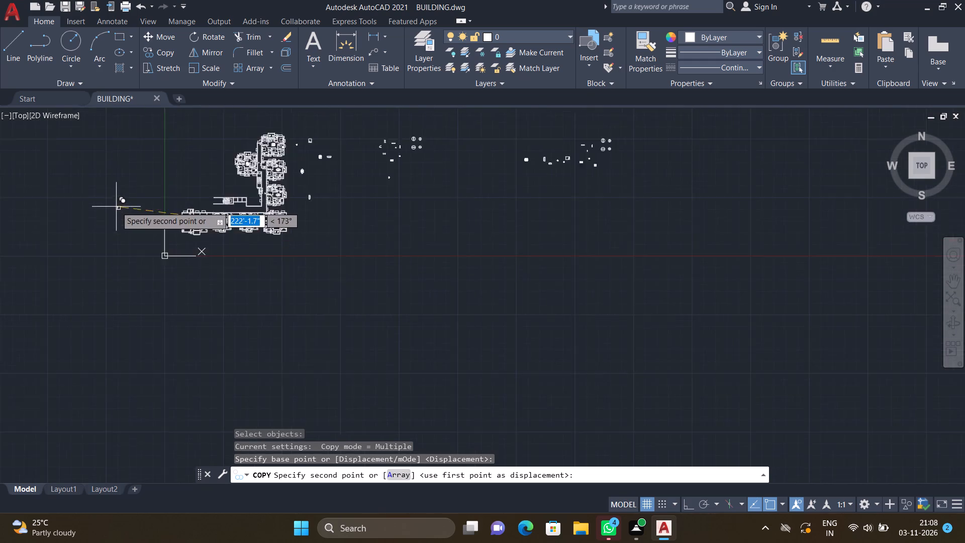
scroll(116, 207, "up", 2)
scroll(242, 240, "up", 3)
scroll(320, 239, "up", 2)
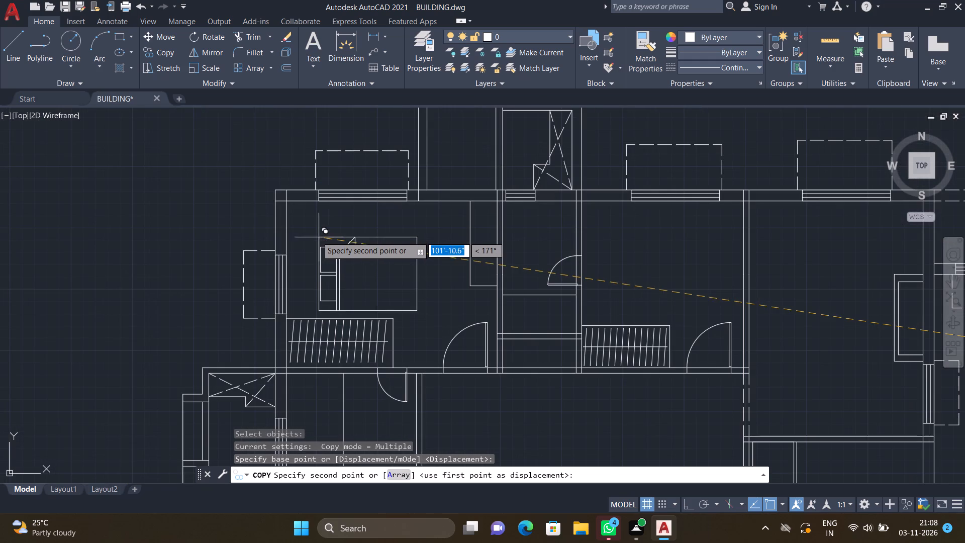
scroll(303, 231, "up", 1)
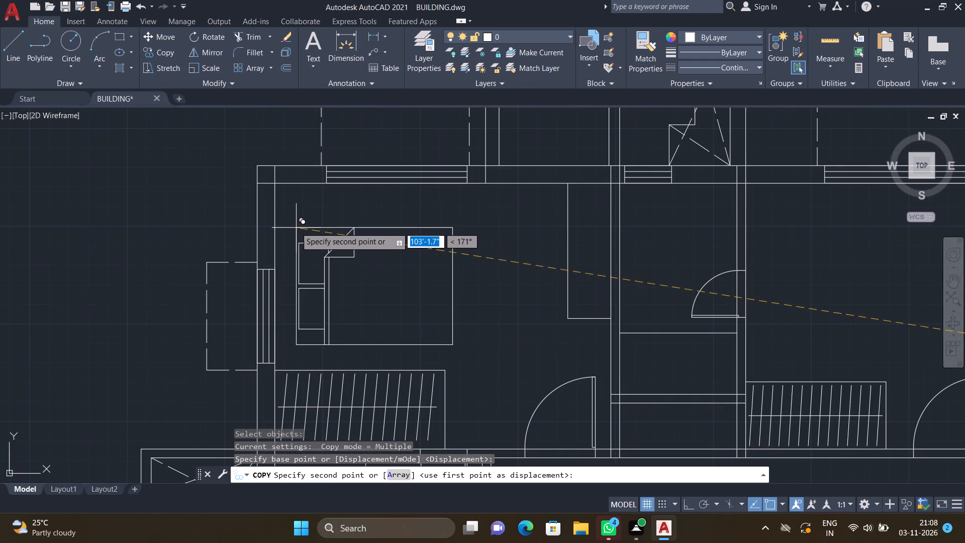
scroll(281, 222, "up", 1)
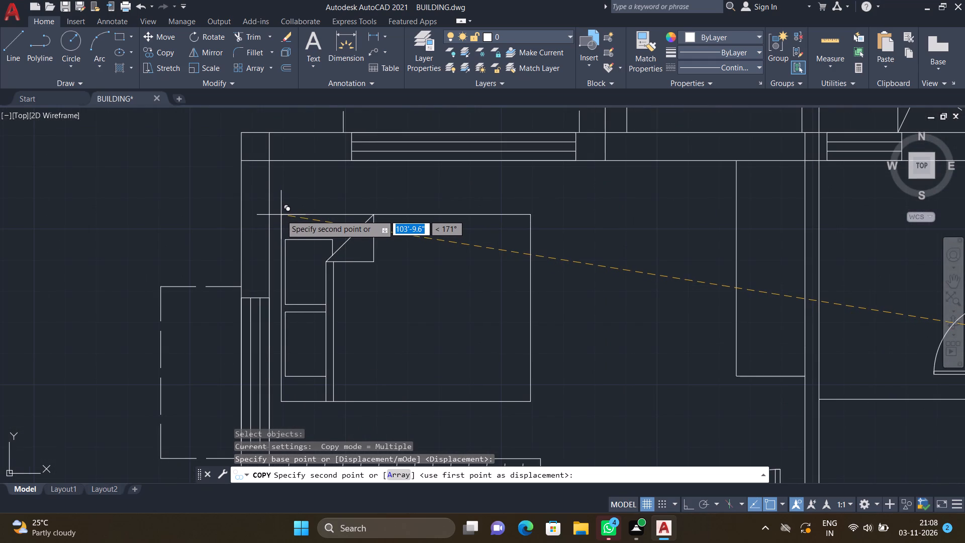
left_click(279, 214)
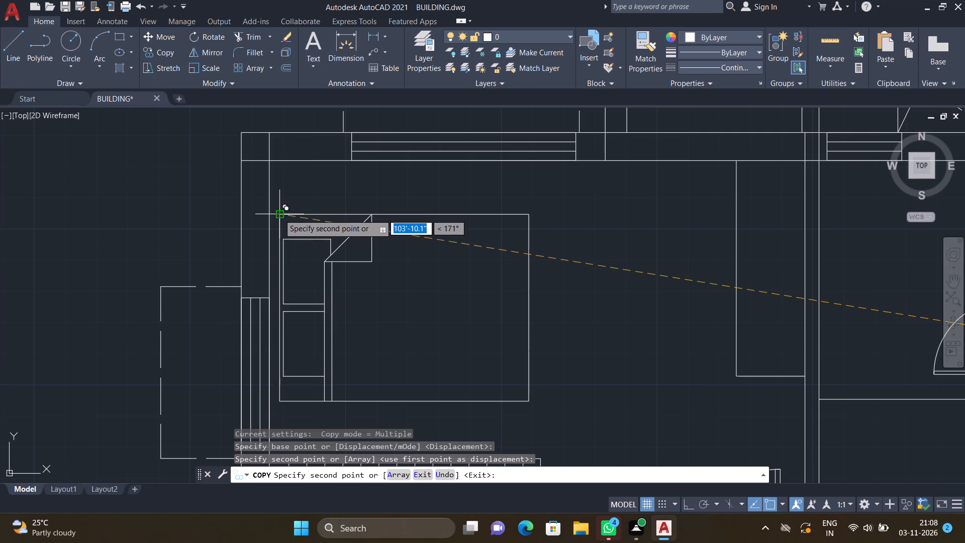
key("Return")
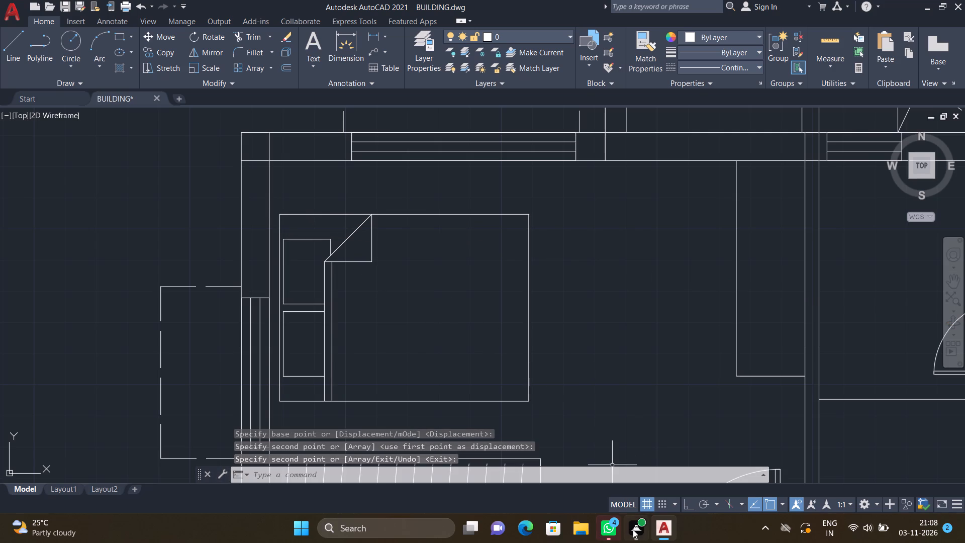
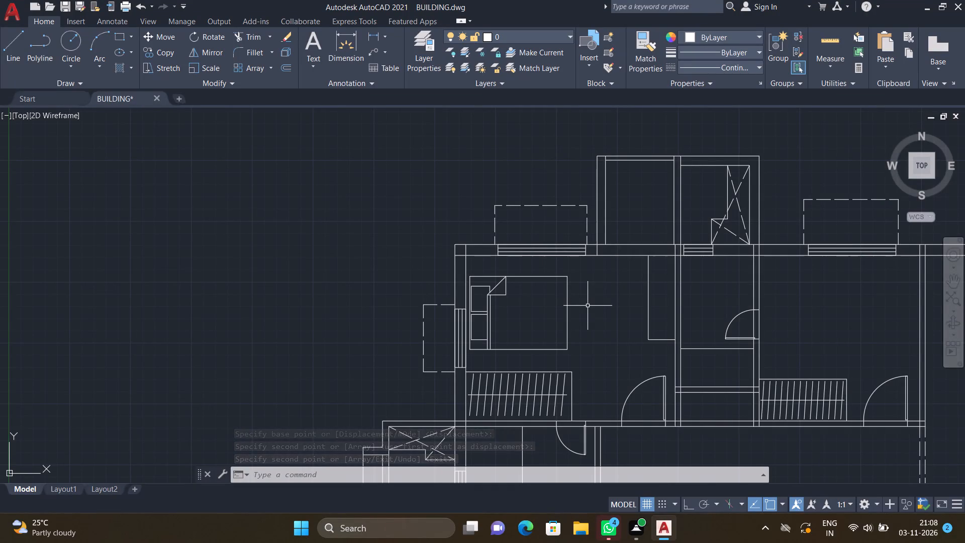
Draw a rectangle about 1'-5" by 1'-3" between the bed and the wardrobe, aligned with the bed's headboard-side edge.
scroll(497, 375, "up", 3)
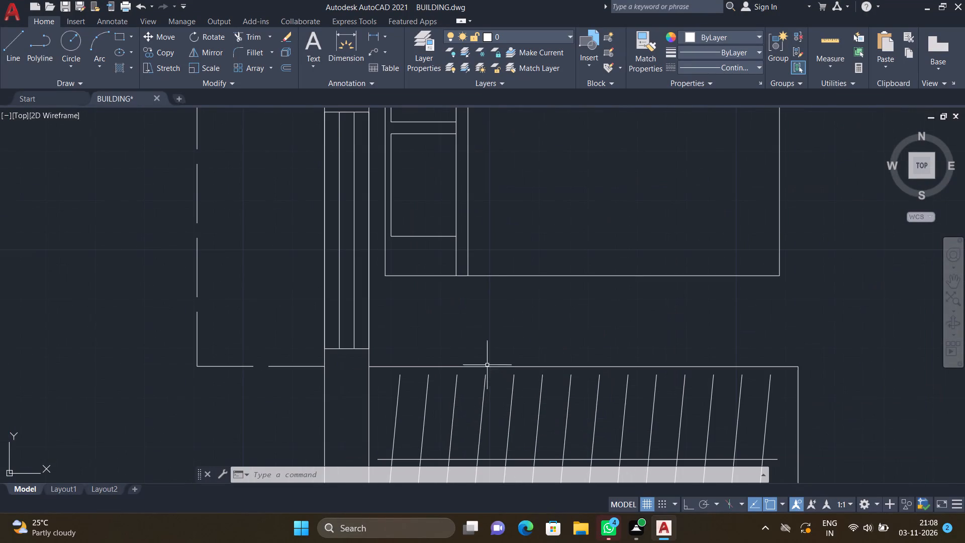
scroll(423, 314, "up", 1)
type("REC")
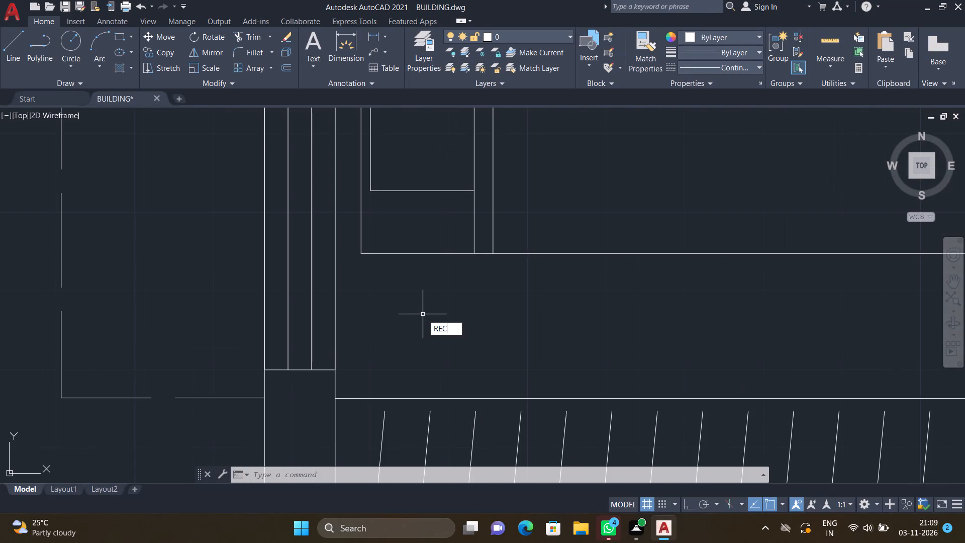
key("Return")
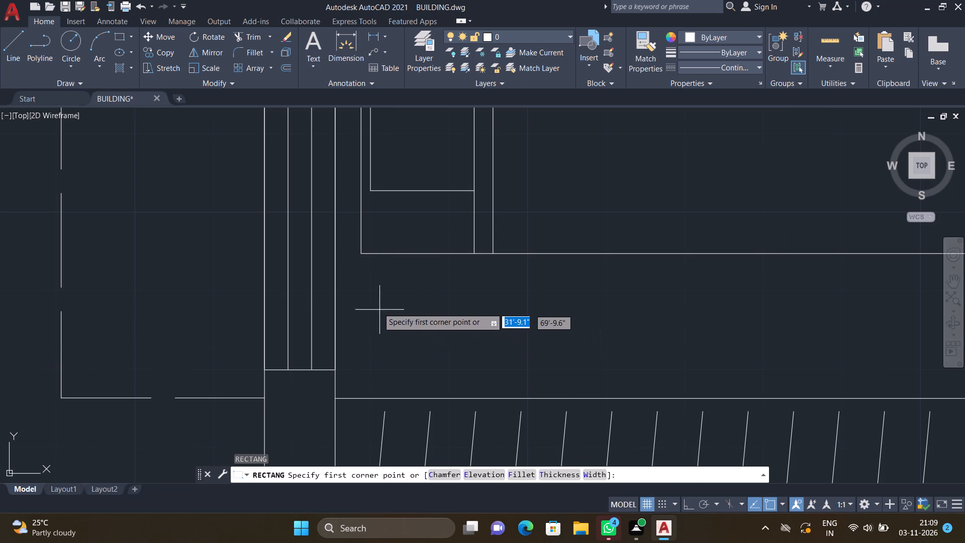
scroll(366, 291, "up", 1)
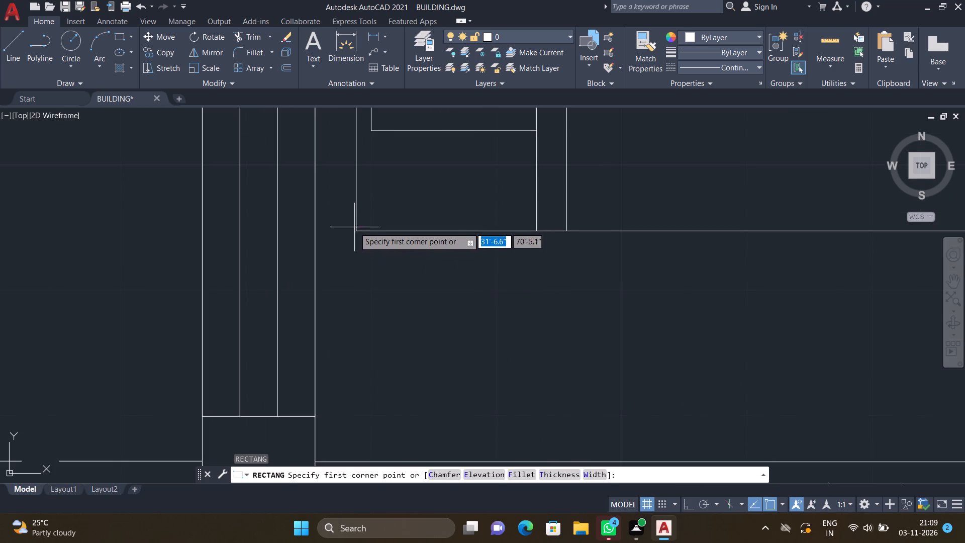
left_click_drag(362, 256, 366, 271)
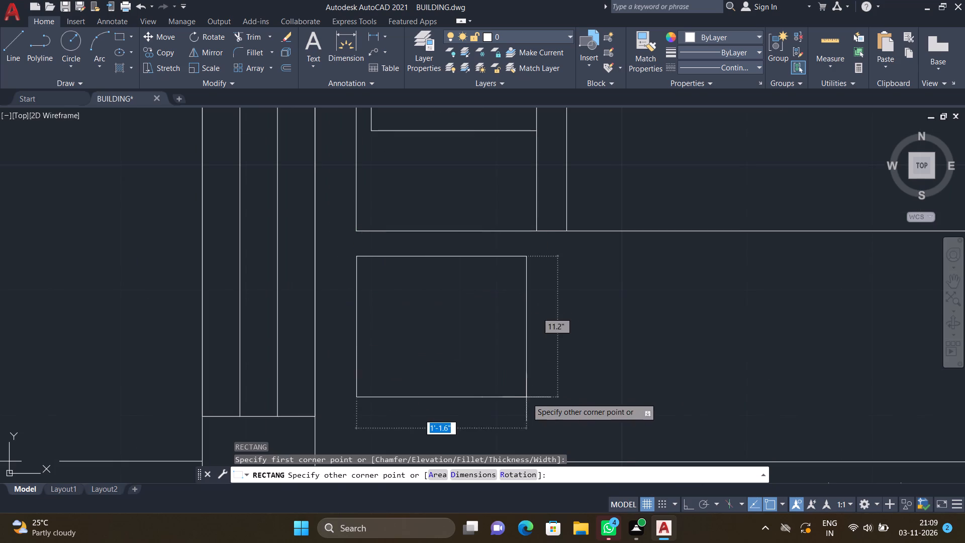
scroll(572, 417, "down", 1)
scroll(575, 428, "up", 1)
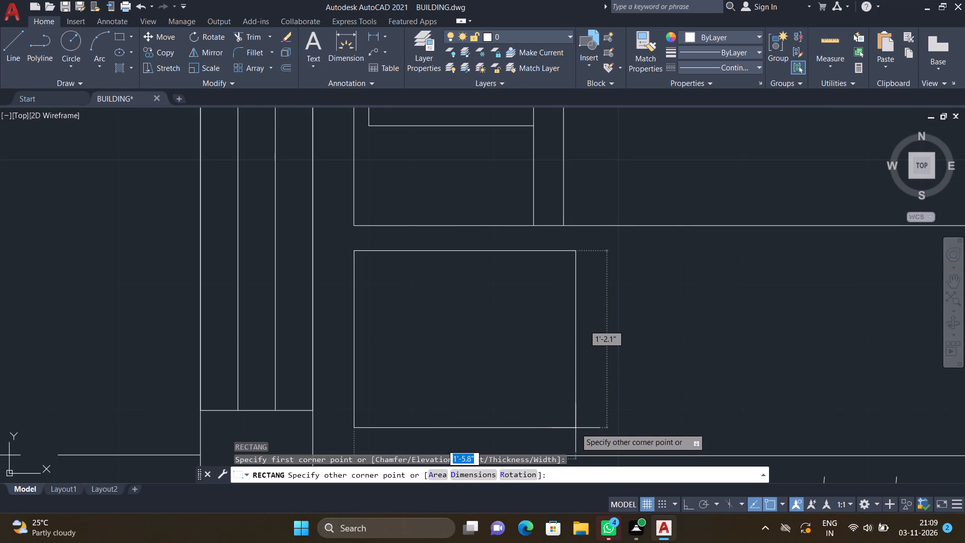
left_click(569, 435)
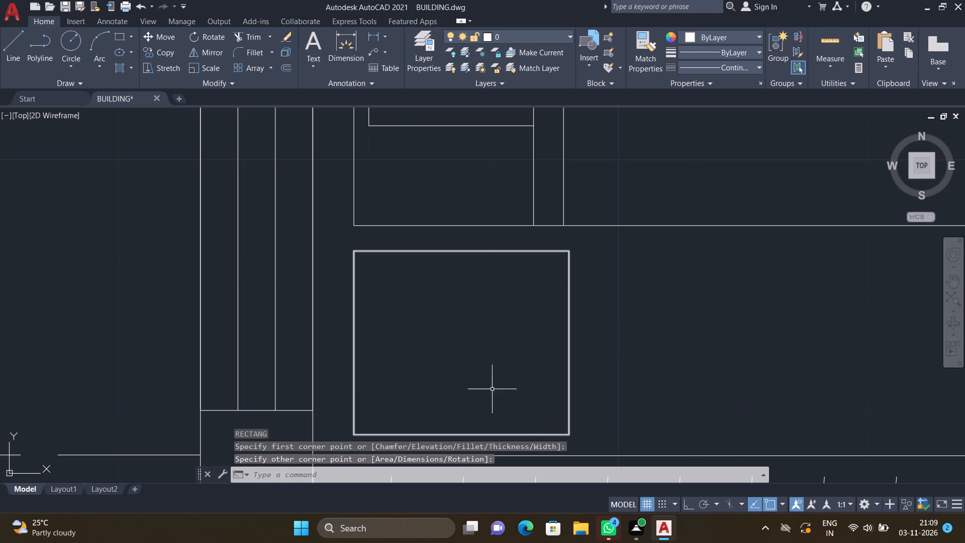
Draw two concentric circles centred in the new rectangle, the outer one with a radius of about 5.5" and a smaller one inside it.
key("c")
key("Return")
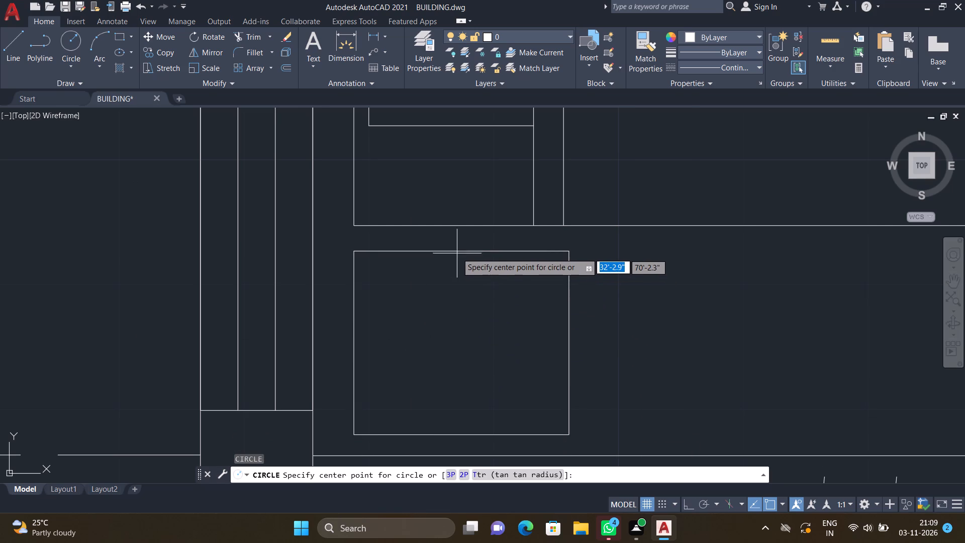
left_click(461, 339)
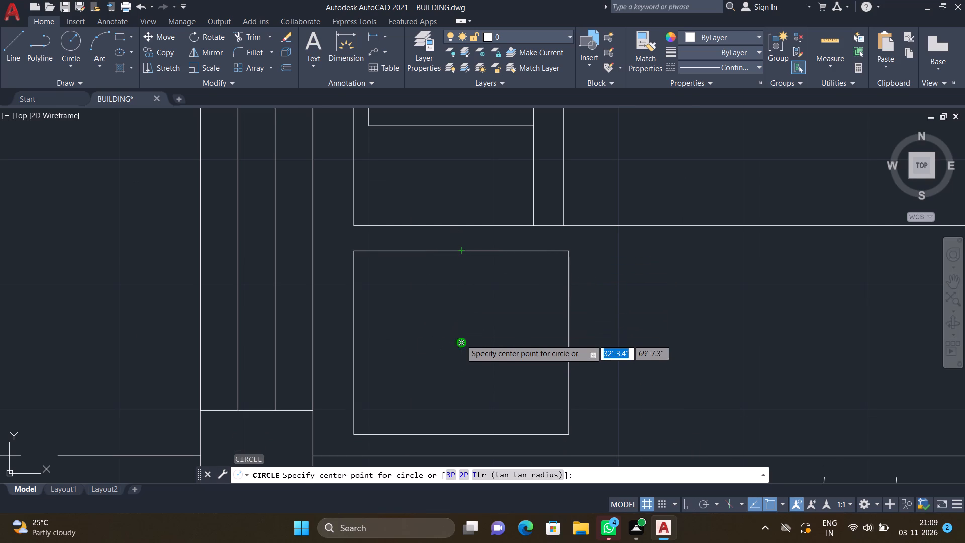
left_click(475, 410)
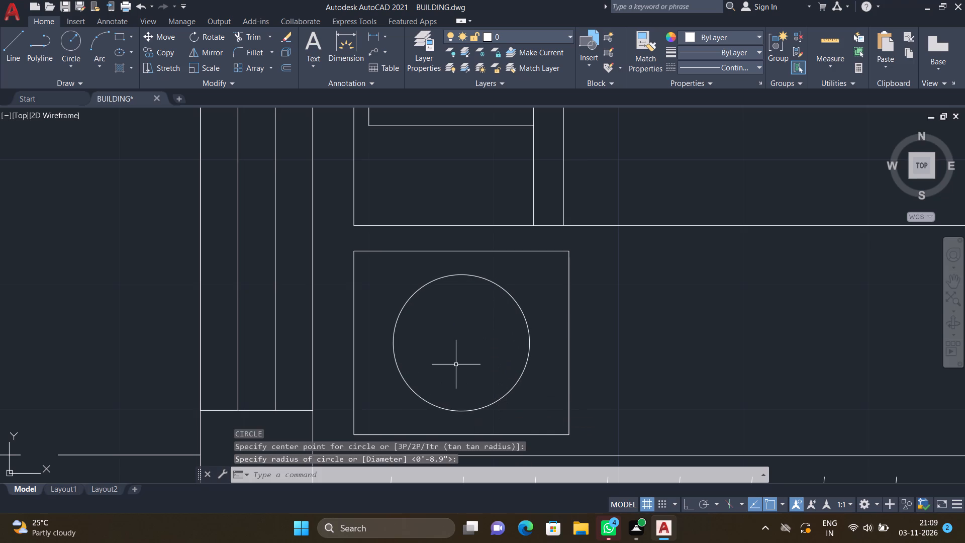
key("c")
key("Return")
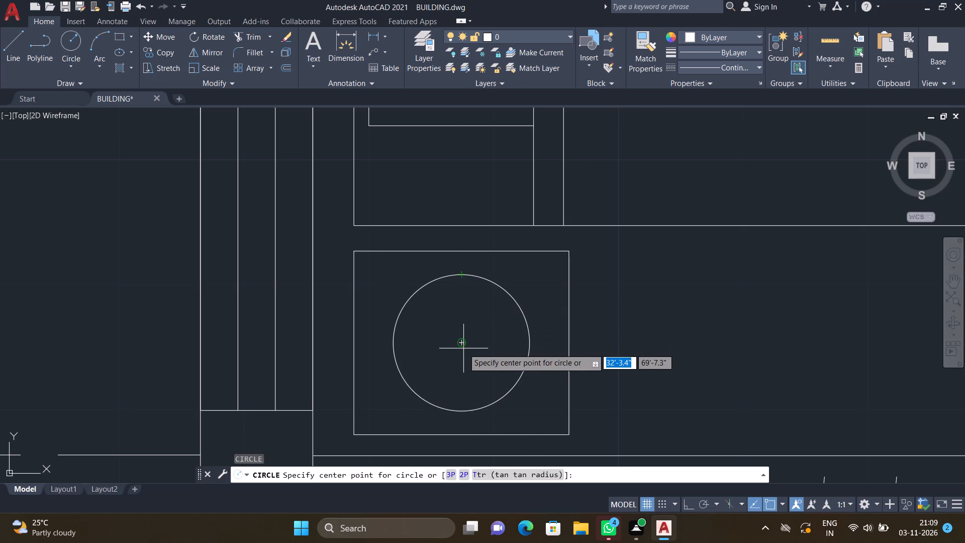
left_click(461, 345)
left_click(474, 382)
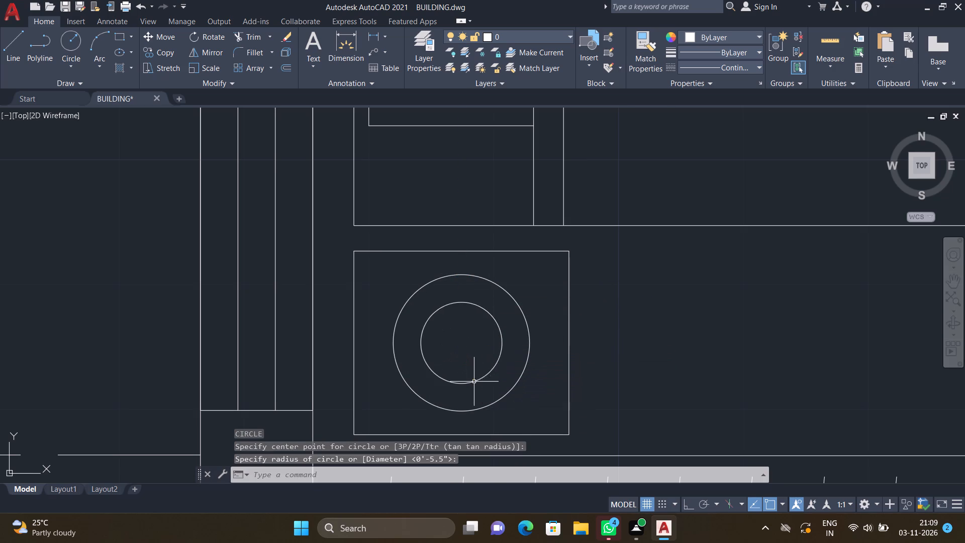
With Ortho on, draw a vertical line across the outer circle from its top quadrant to its bottom quadrant.
key("l")
key("Return")
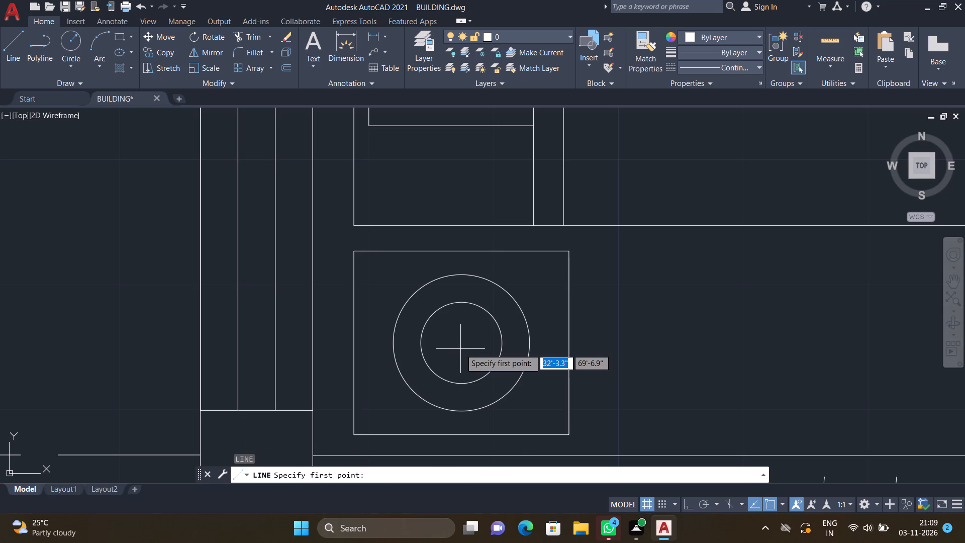
key("F8")
scroll(461, 292, "up", 1)
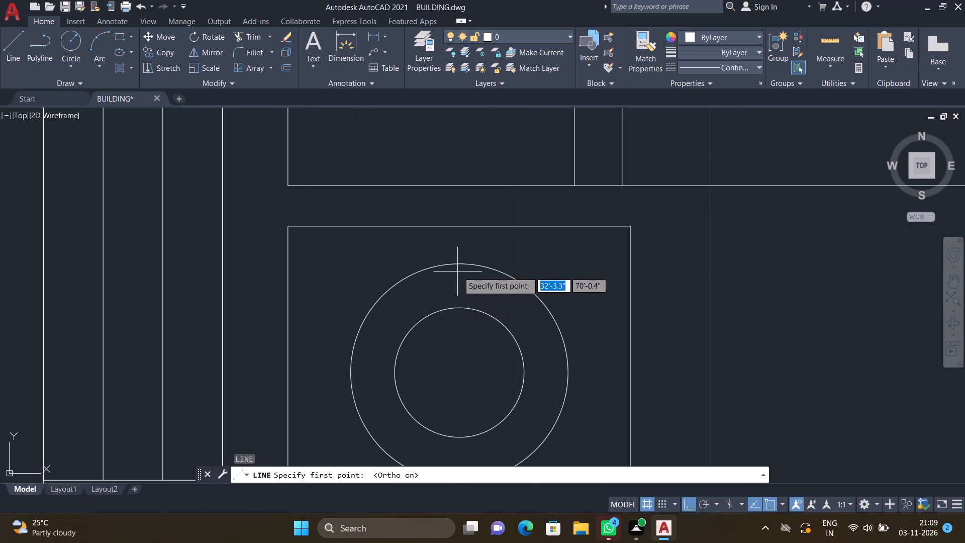
left_click(458, 262)
scroll(458, 418, "down", 1)
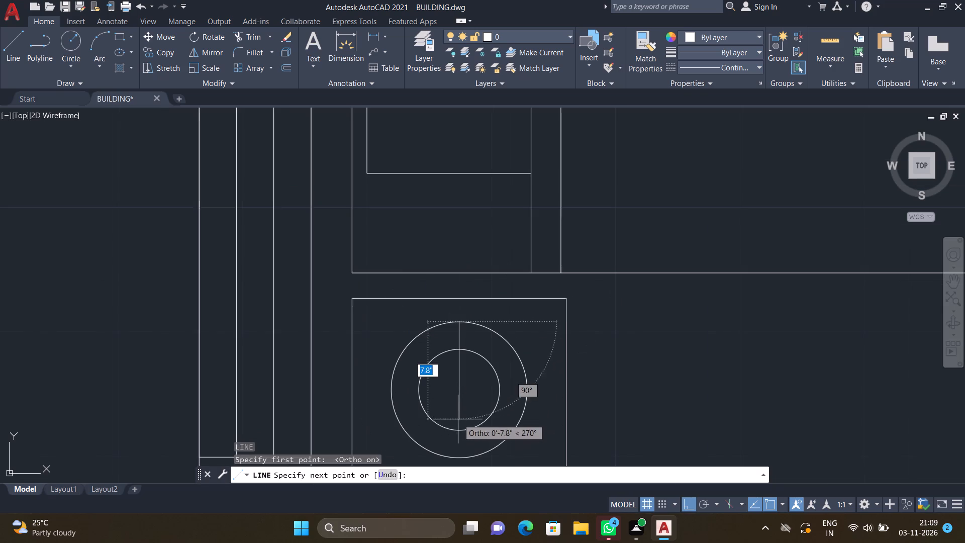
scroll(457, 444, "up", 2)
scroll(458, 442, "down", 3)
scroll(457, 461, "up", 2)
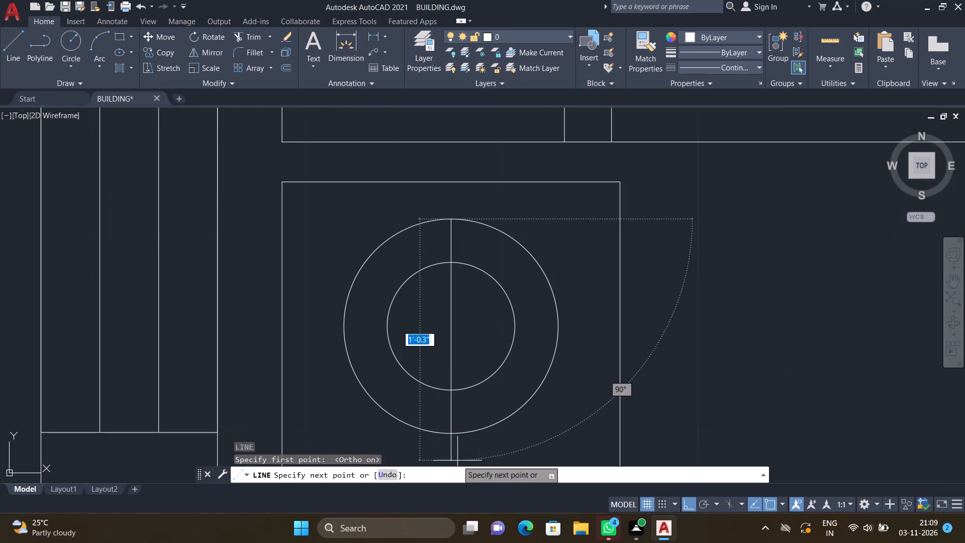
left_click(450, 437)
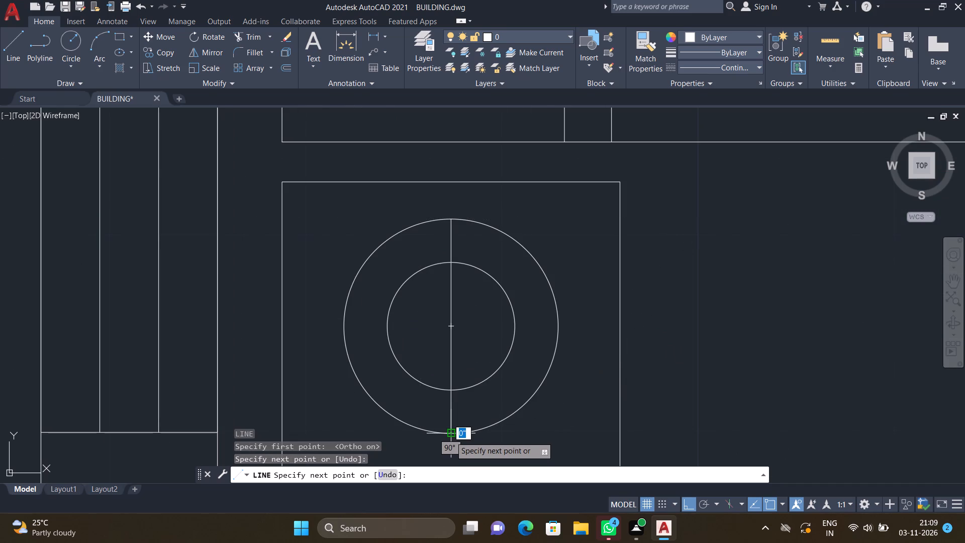
key("Return")
Draw a horizontal line across the outer circle between its left and right quadrants.
key("l")
key("Return")
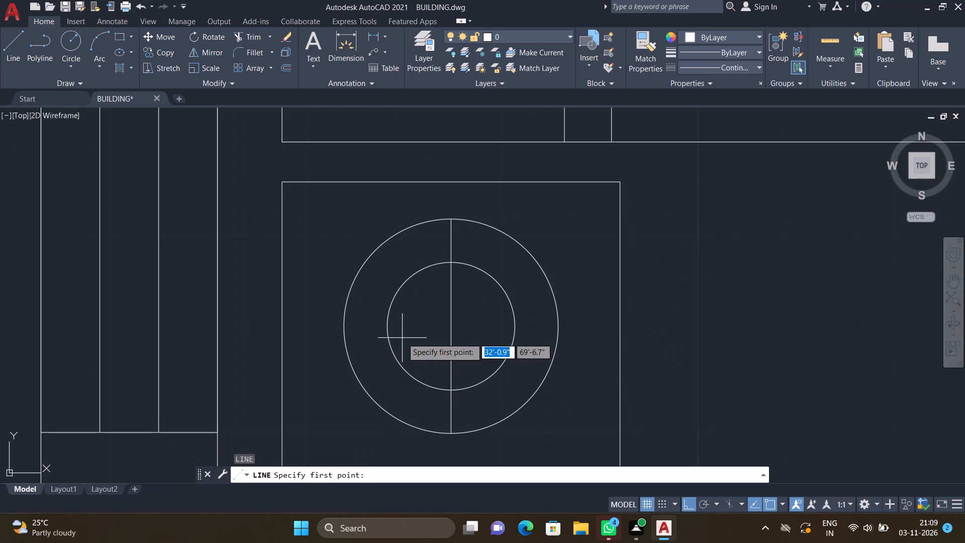
left_click(342, 325)
scroll(519, 321, "up", 2)
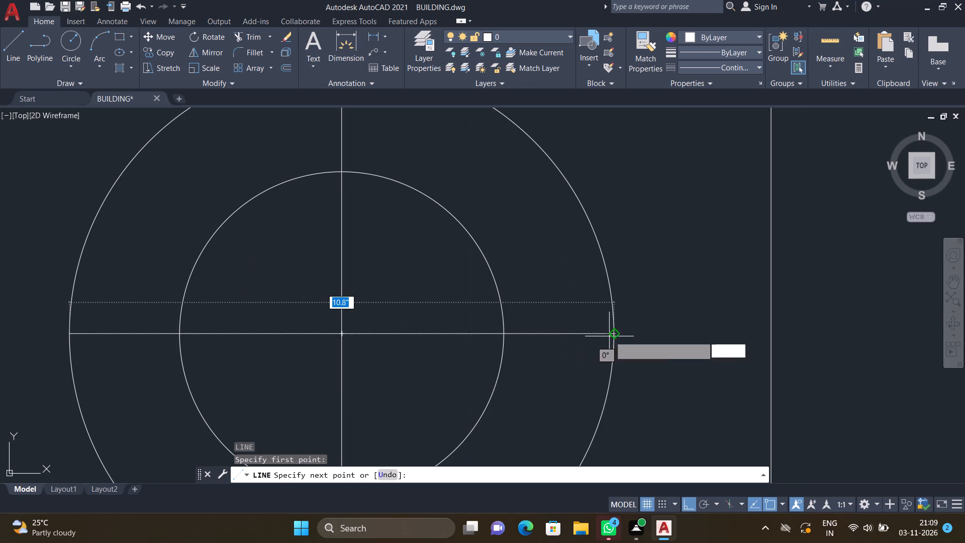
left_click(615, 332)
key("Return")
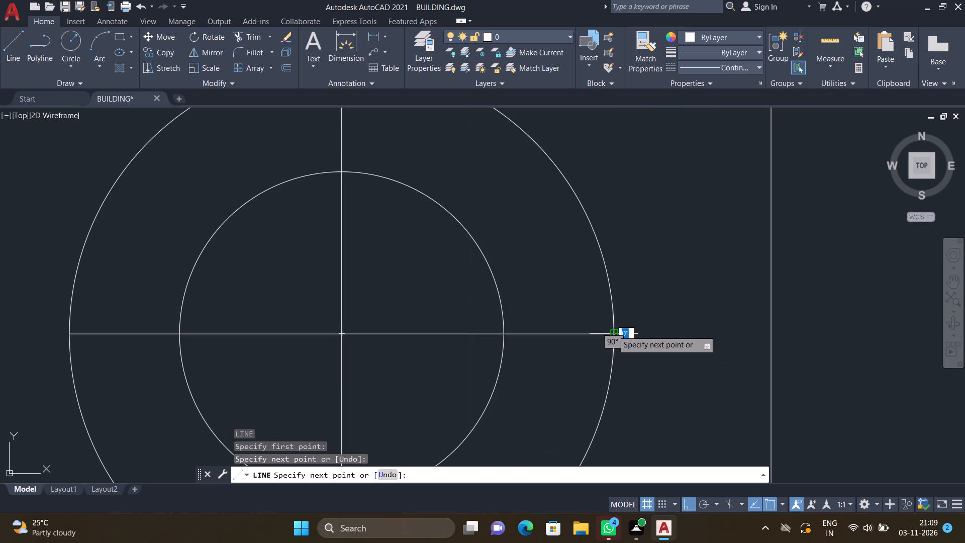
Trim the portions of the two crossing lines that lie inside the inner circle.
key("t")
key("r")
key("Return")
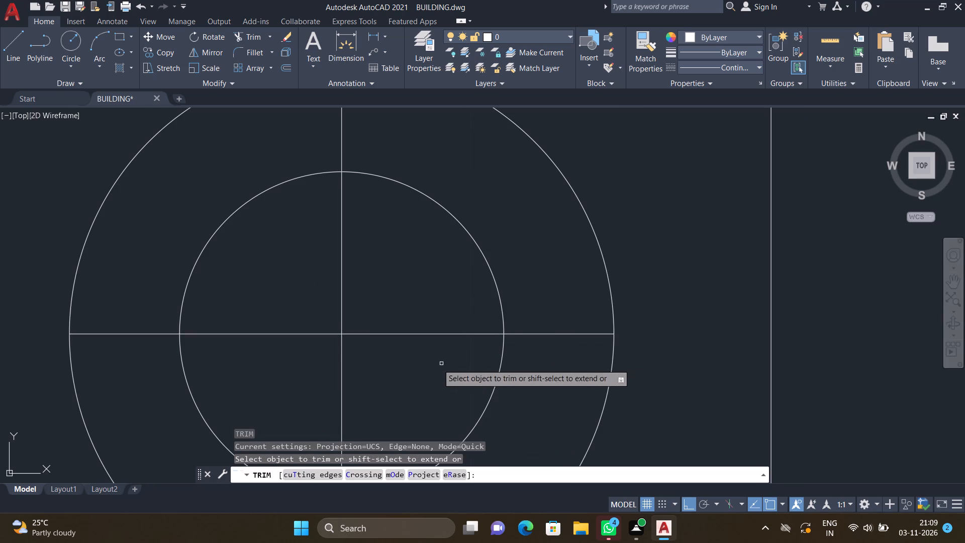
left_click(387, 333)
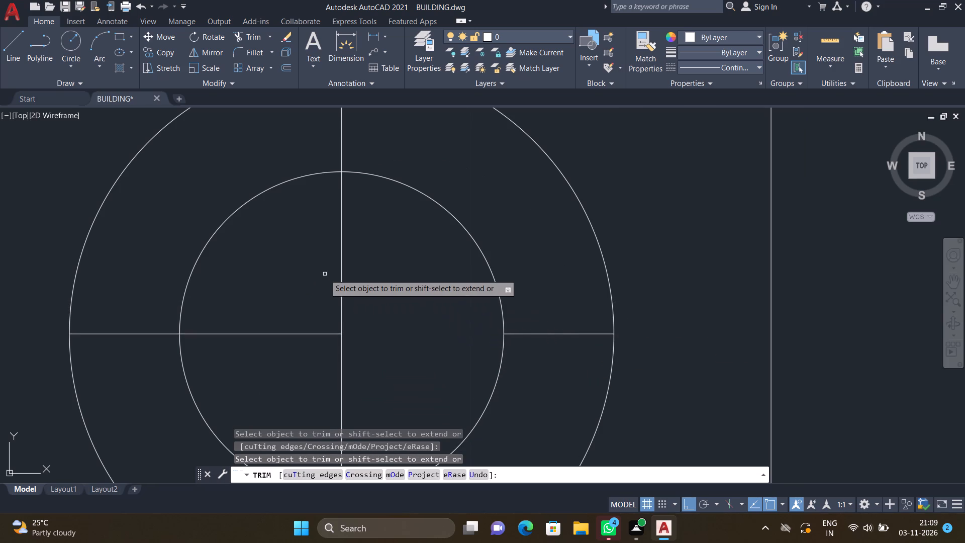
left_click(341, 278)
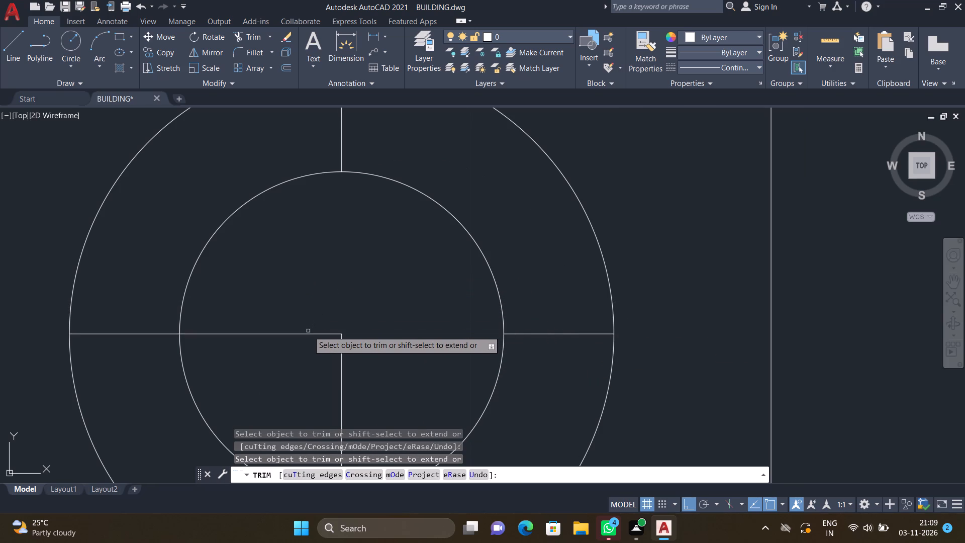
left_click(308, 335)
left_click(341, 360)
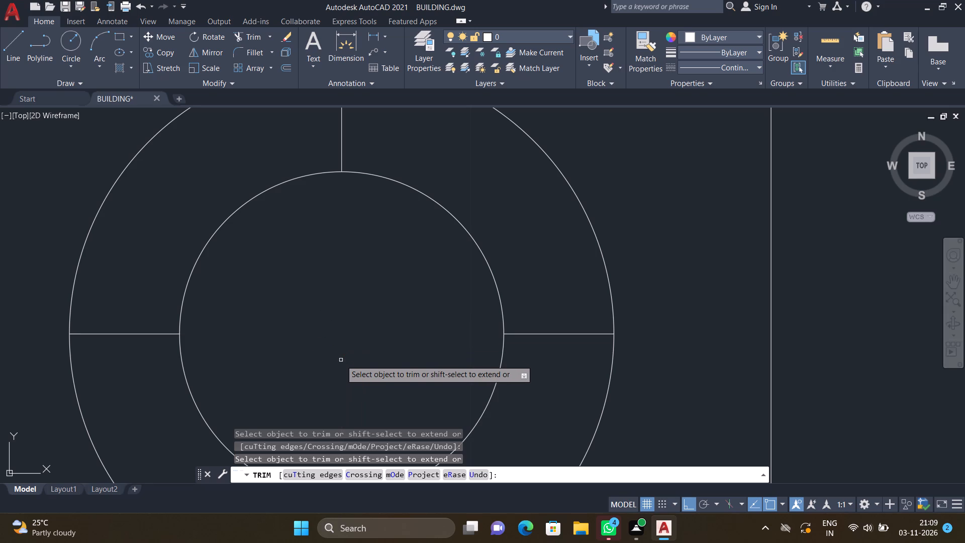
key("Return")
Draw a vertical line from the circles' centre down to the bottom quadrant of the outer circle.
scroll(343, 347, "down", 3)
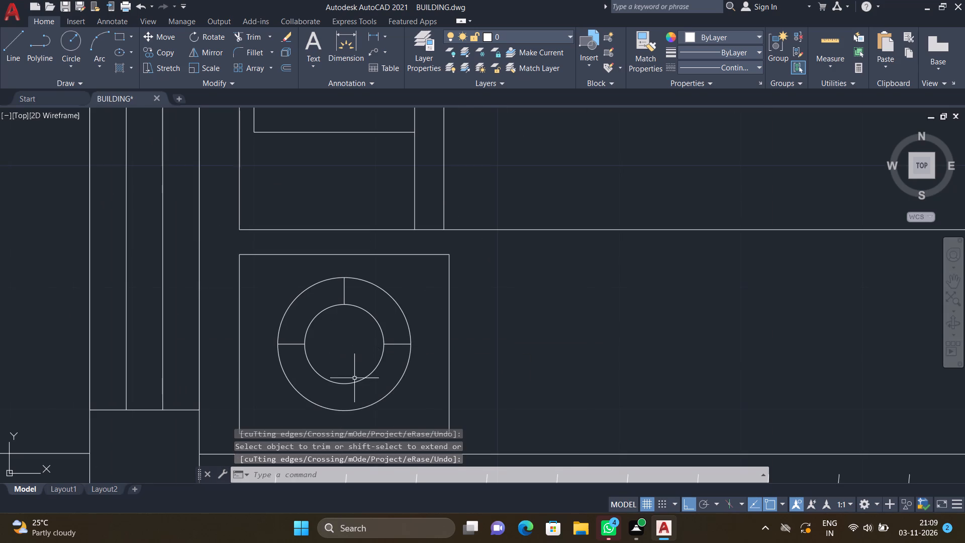
scroll(350, 389, "up", 2)
key("l")
key("Return")
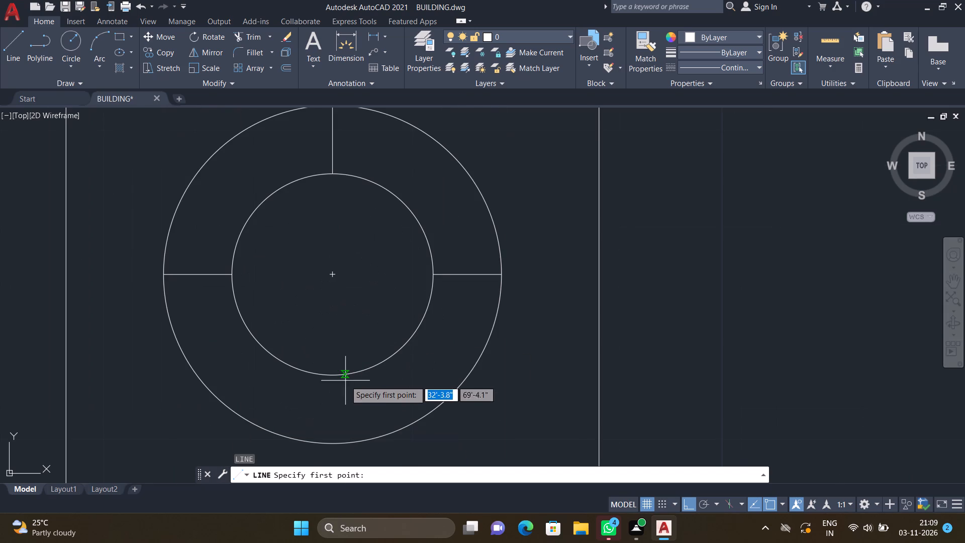
left_click(333, 276)
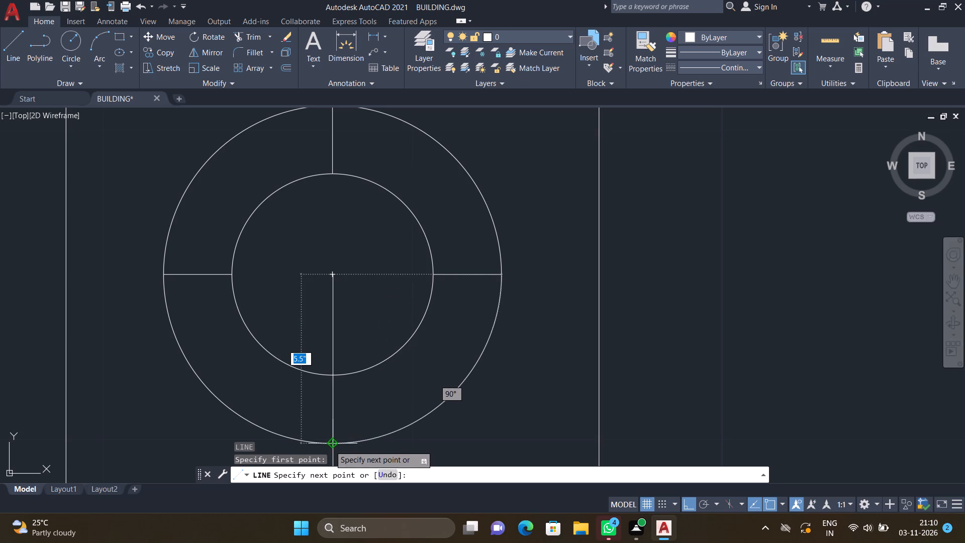
left_click(330, 445)
key("Return")
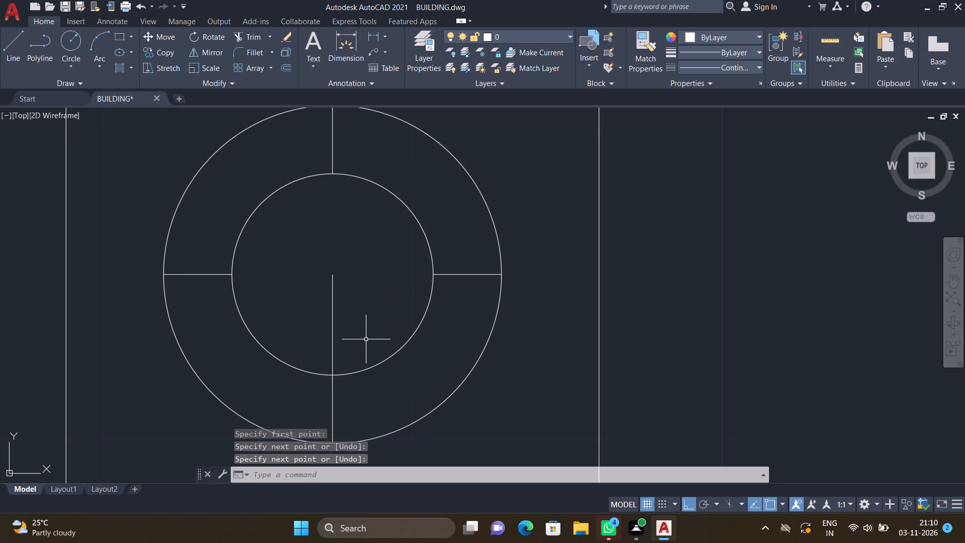
Trim the part of the lower vertical line that lies inside the inner circle.
key("t")
key("r")
key("Return")
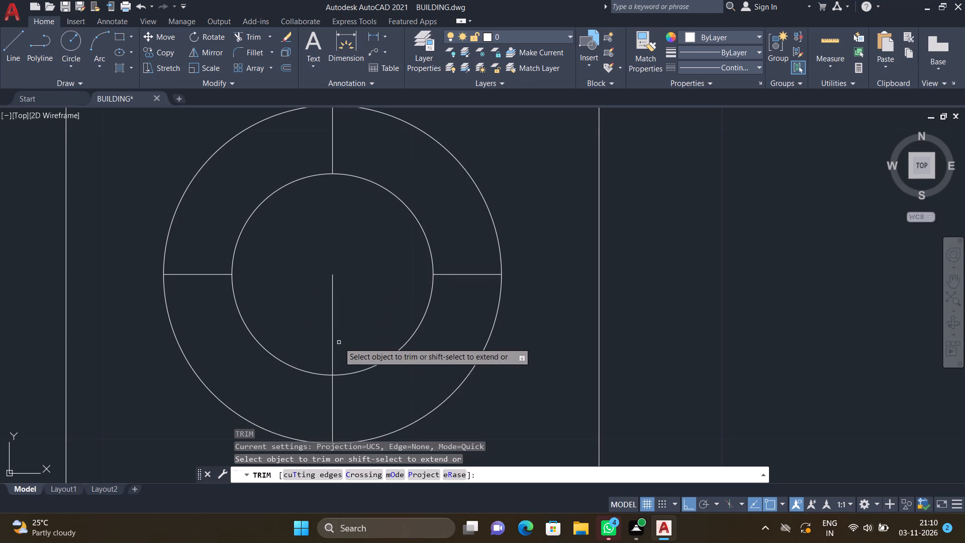
left_click(333, 331)
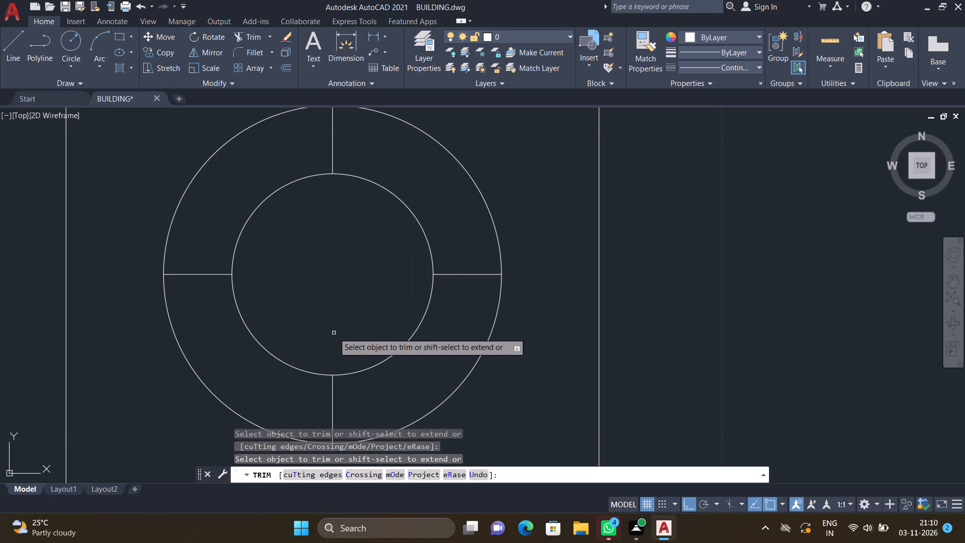
key("Return")
Copy the bedside table with its lamp symbol straight up to the bed's opposite side, about 6'-6" away.
scroll(387, 343, "down", 5)
scroll(433, 354, "up", 2)
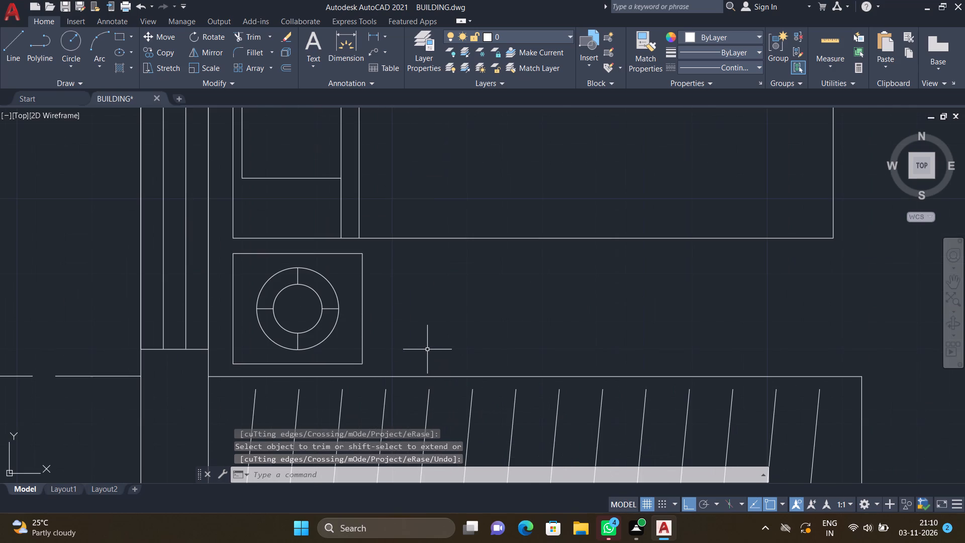
key("c")
key("o")
key("Return")
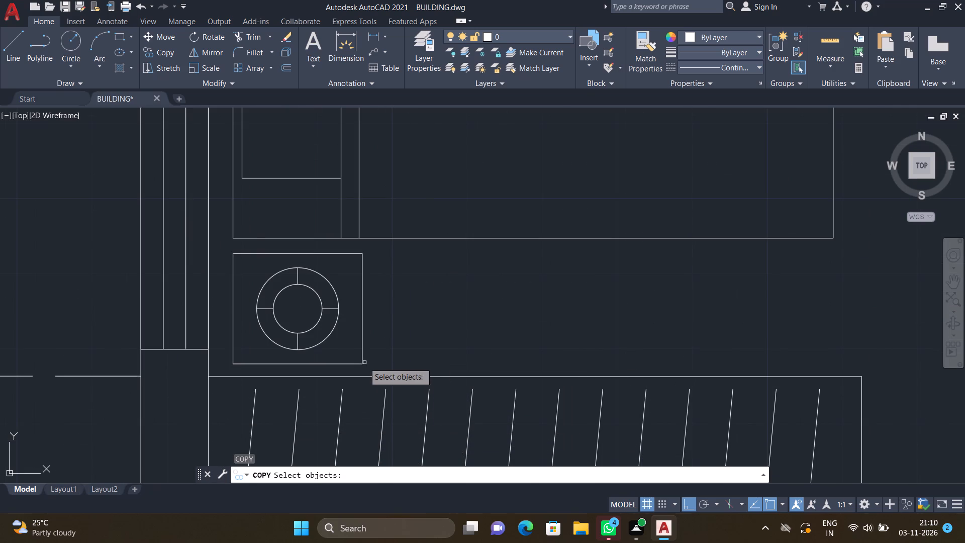
scroll(363, 363, "up", 2)
left_click_drag(365, 374, 352, 360)
scroll(163, 253, "down", 3)
scroll(127, 231, "up", 2)
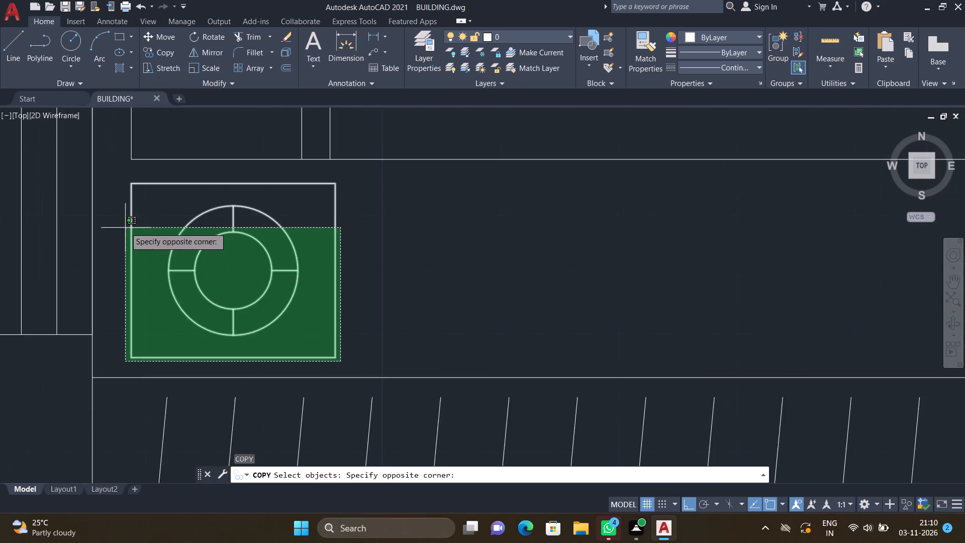
scroll(125, 227, "up", 1)
left_click(115, 147)
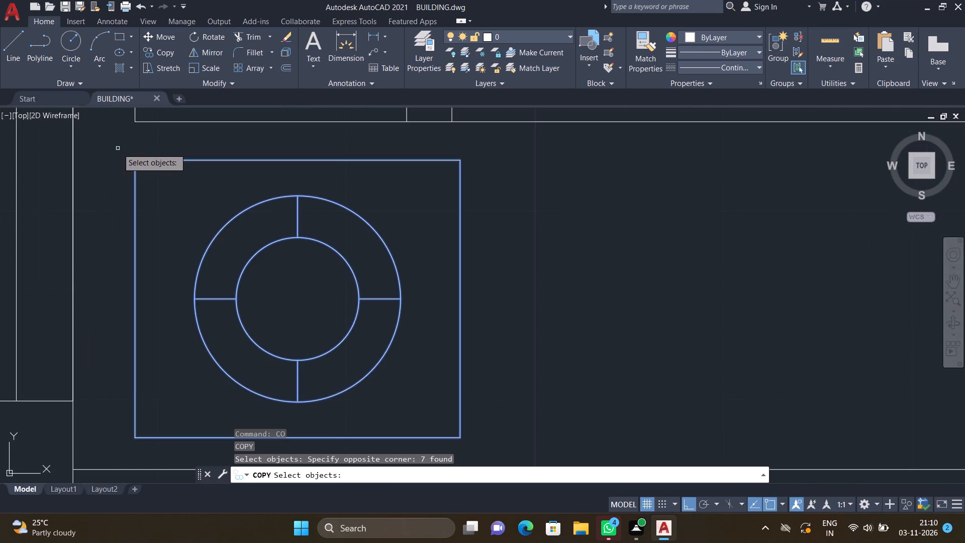
key("Return")
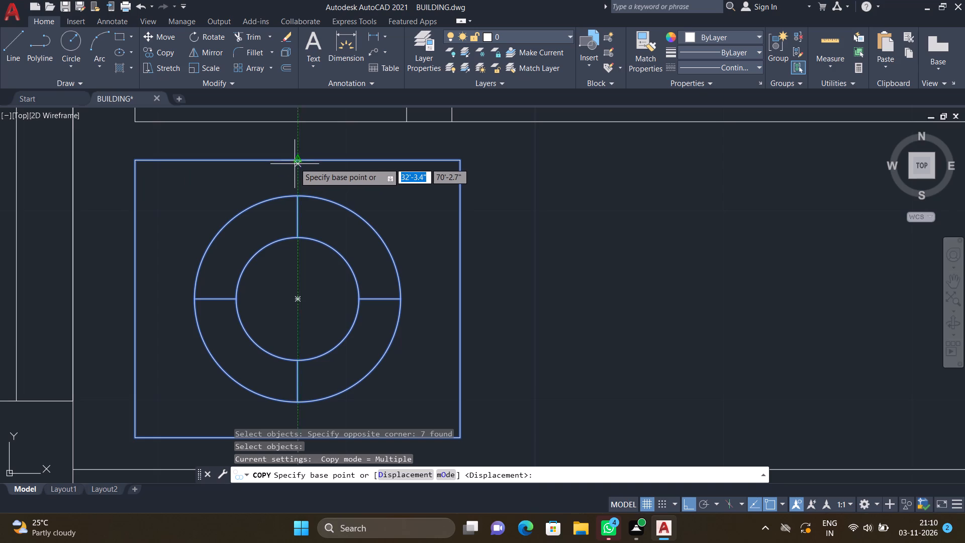
left_click(295, 162)
scroll(295, 156, "down", 5)
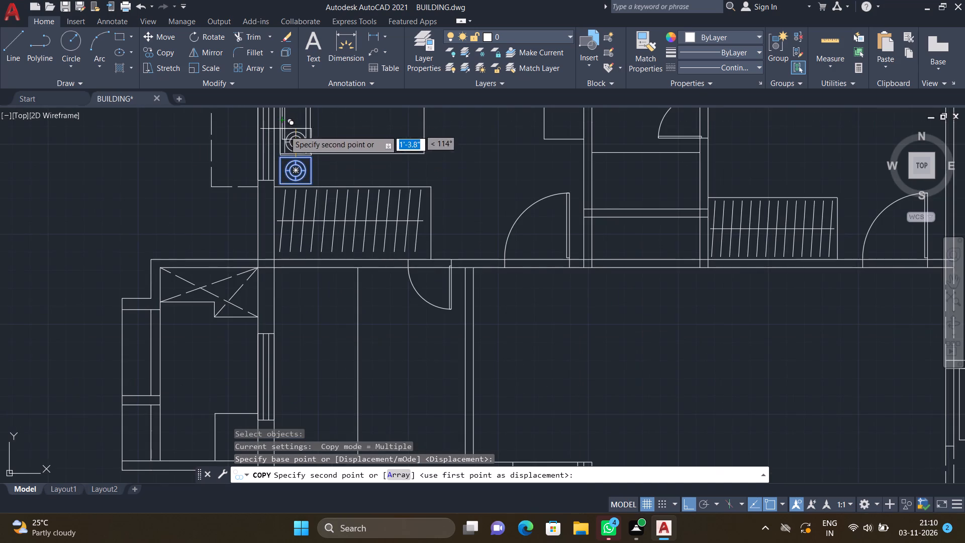
scroll(285, 140, "down", 3)
scroll(291, 96, "up", 7)
scroll(287, 194, "down", 3)
scroll(271, 150, "up", 6)
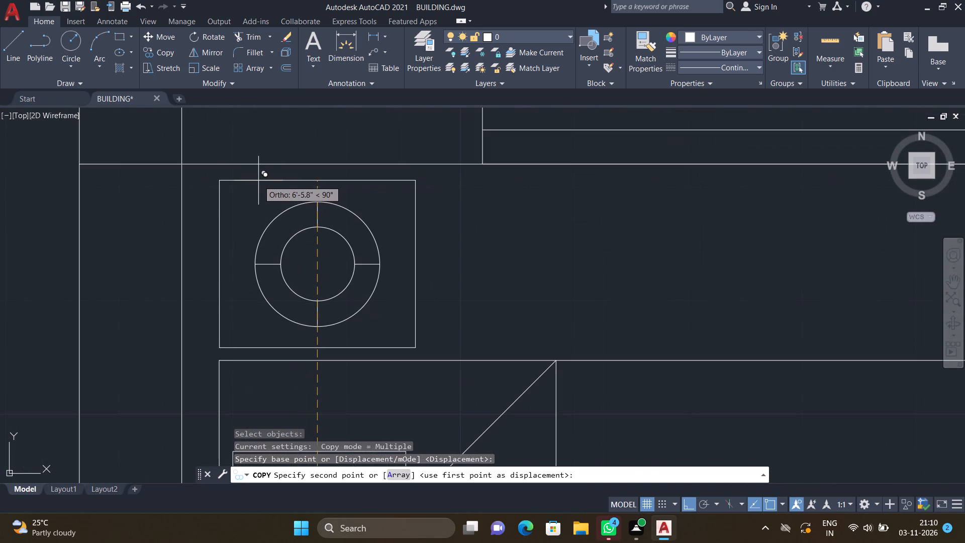
left_click(258, 179)
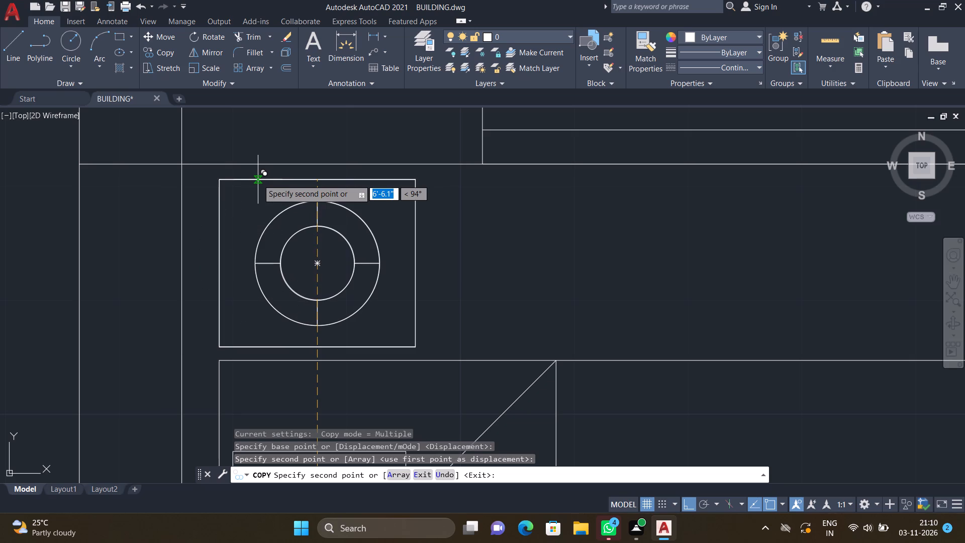
key("Return")
Copy the WC from M.TOILET, with Ortho off, into the unfurnished flat's toilet beside the bedroom, just below its window wall.
scroll(423, 235, "down", 2)
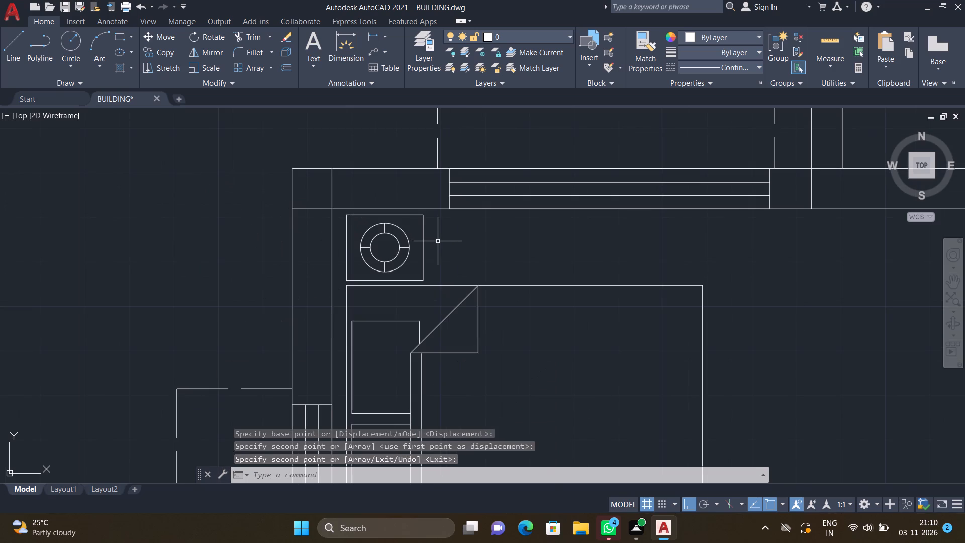
type("CO")
key("Return")
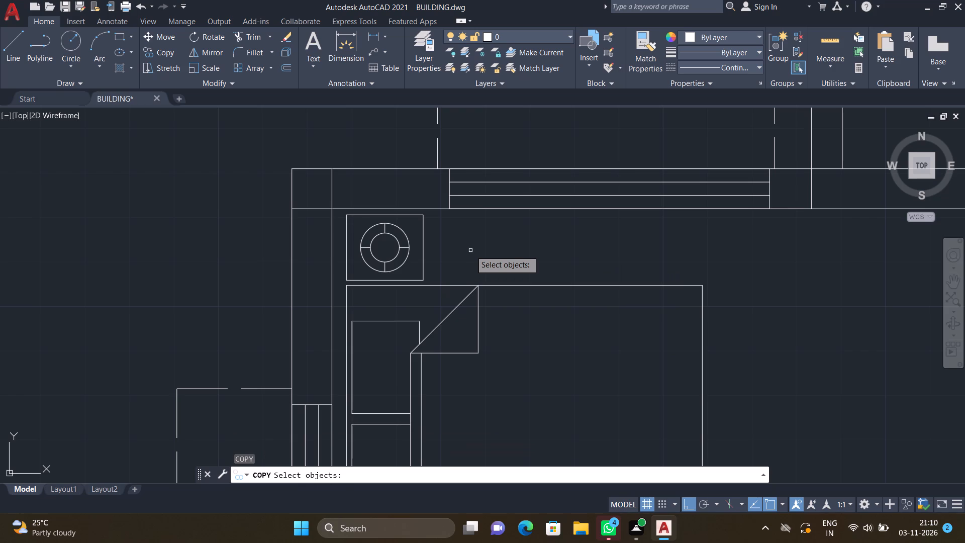
scroll(465, 253, "down", 3)
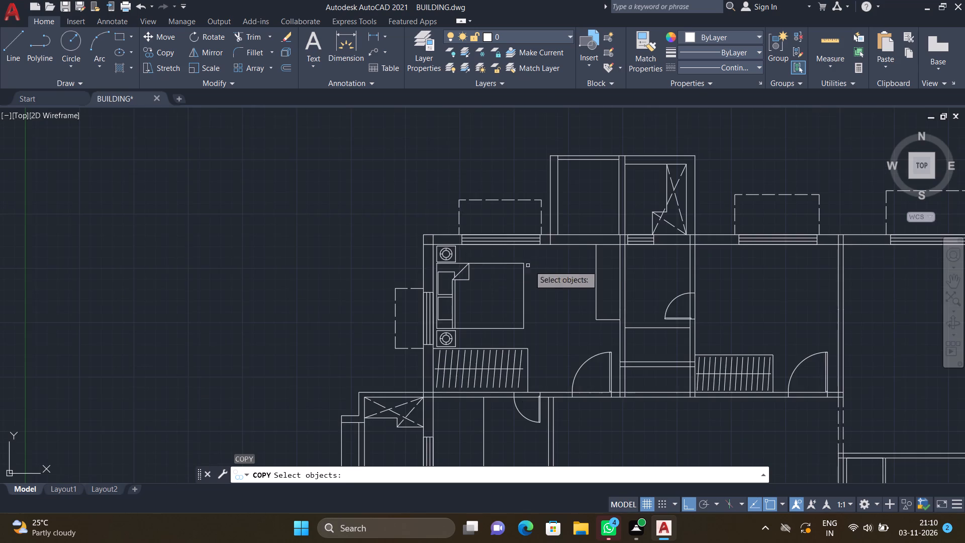
scroll(646, 257, "down", 4)
scroll(760, 269, "up", 3)
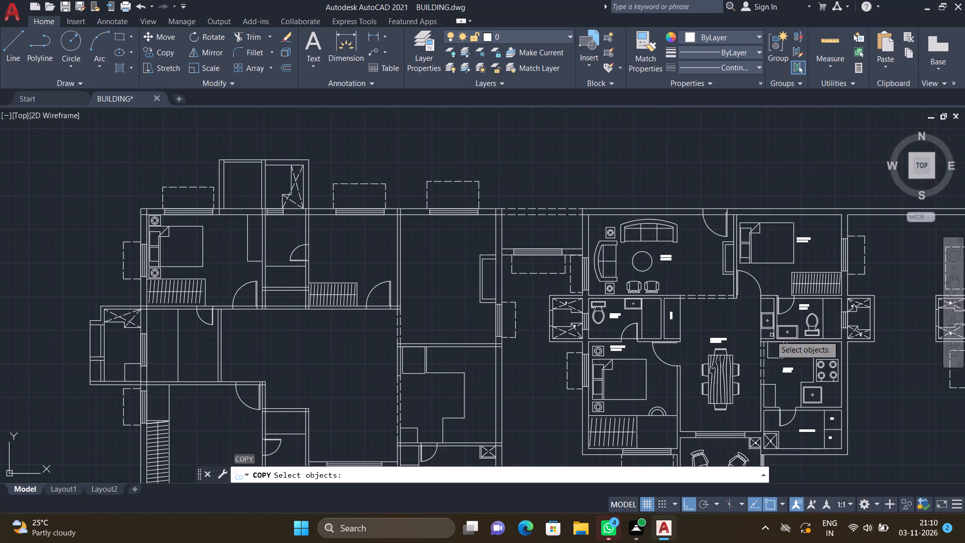
scroll(612, 323, "down", 1)
scroll(606, 318, "up", 3)
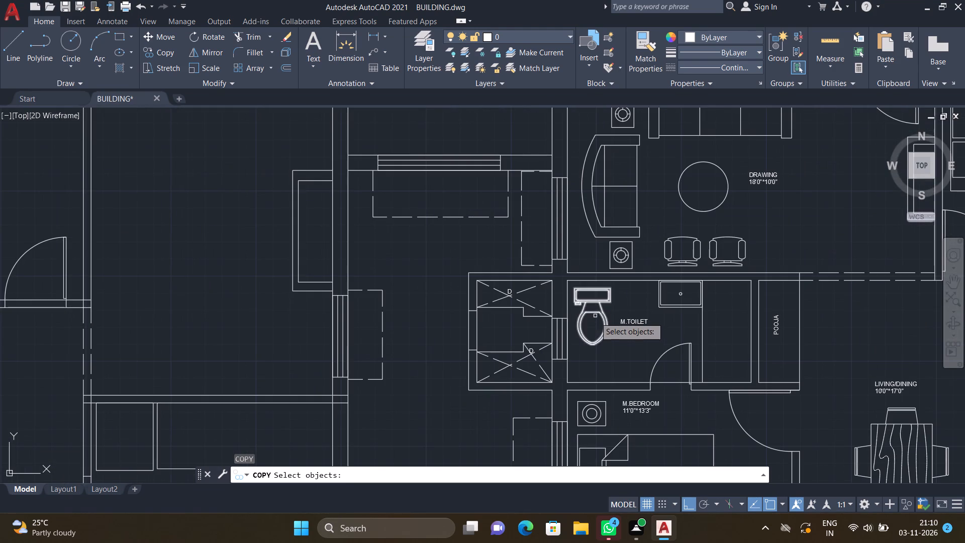
left_click(604, 327)
key("Return")
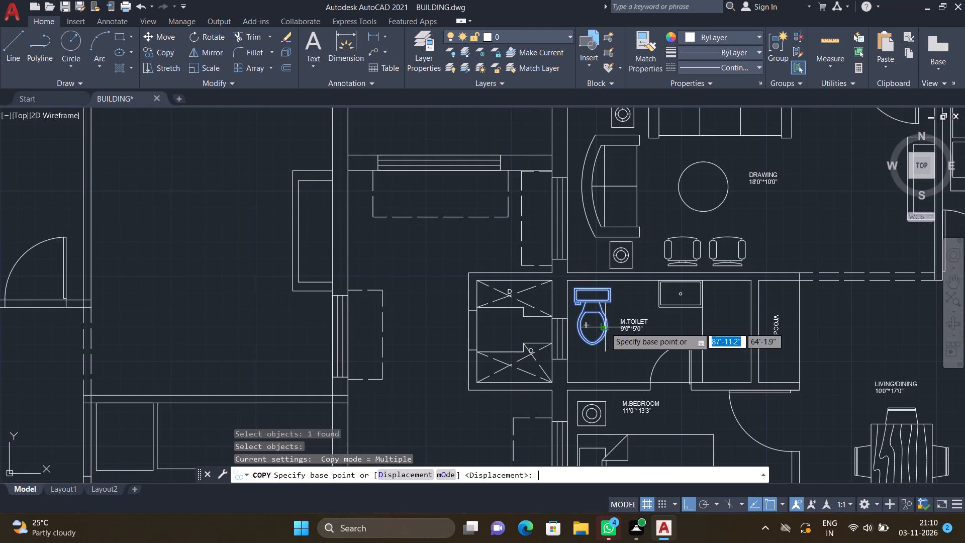
scroll(591, 290, "up", 2)
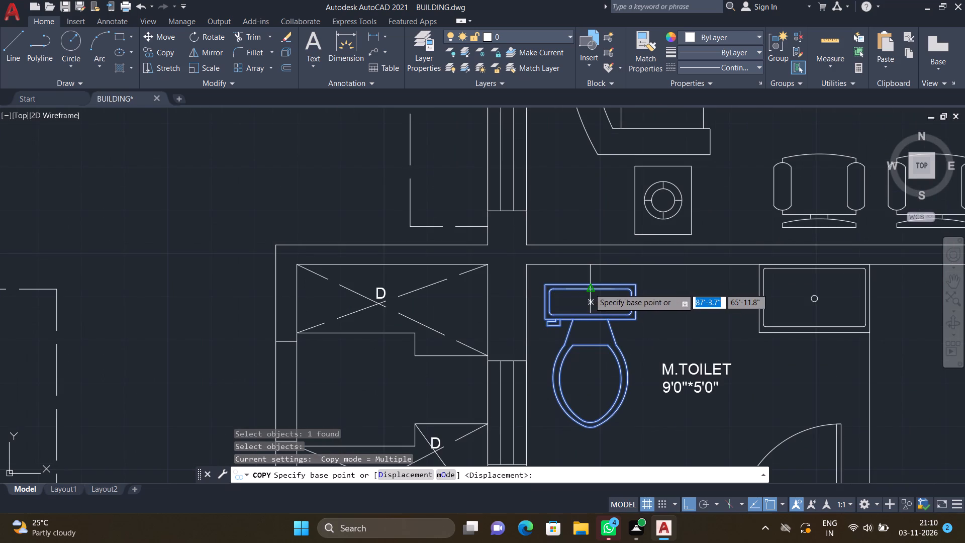
left_click(589, 288)
scroll(449, 286, "down", 5)
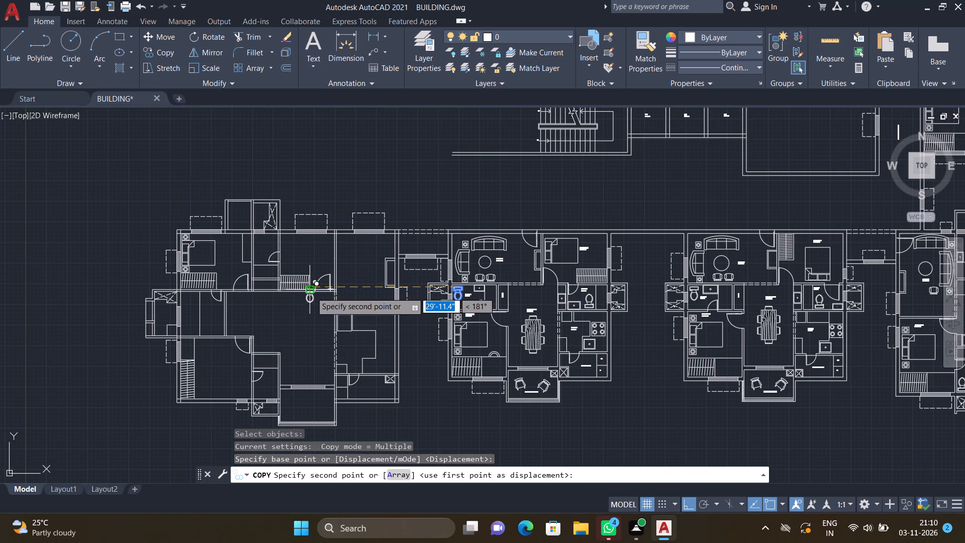
key("F8")
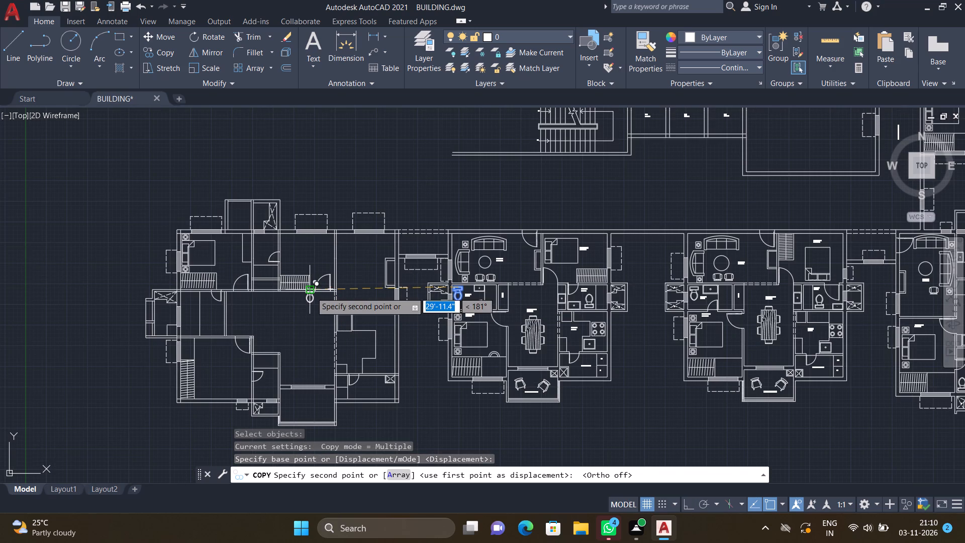
scroll(246, 217, "up", 3)
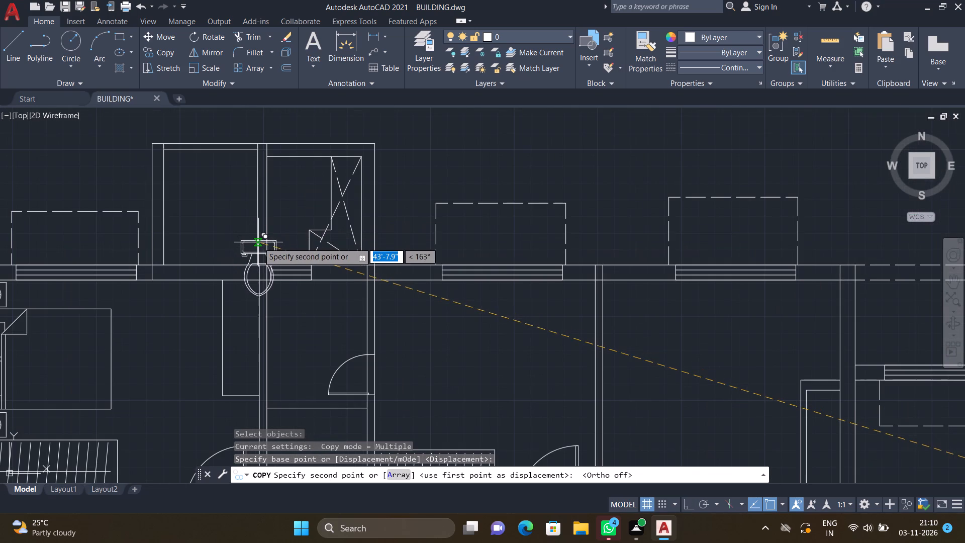
scroll(313, 290, "up", 1)
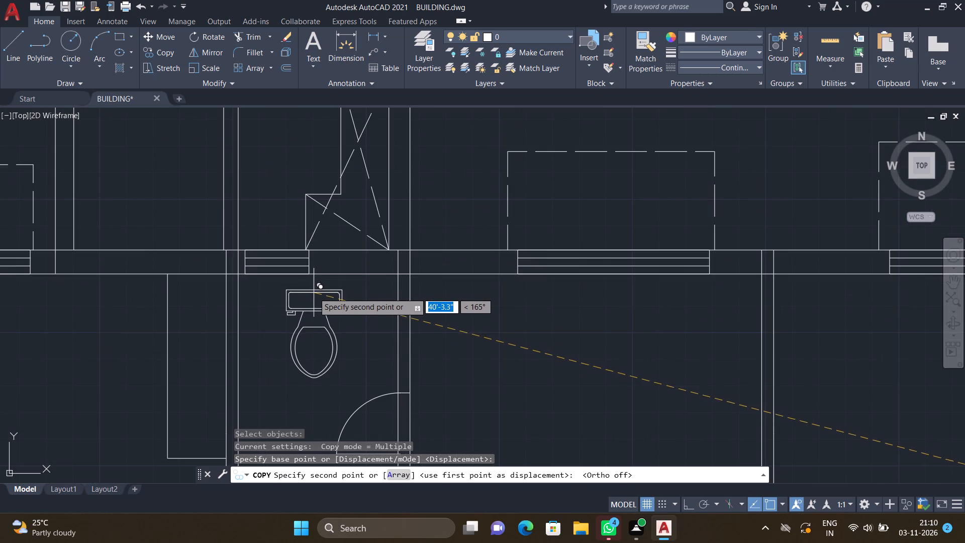
scroll(354, 293, "up", 2)
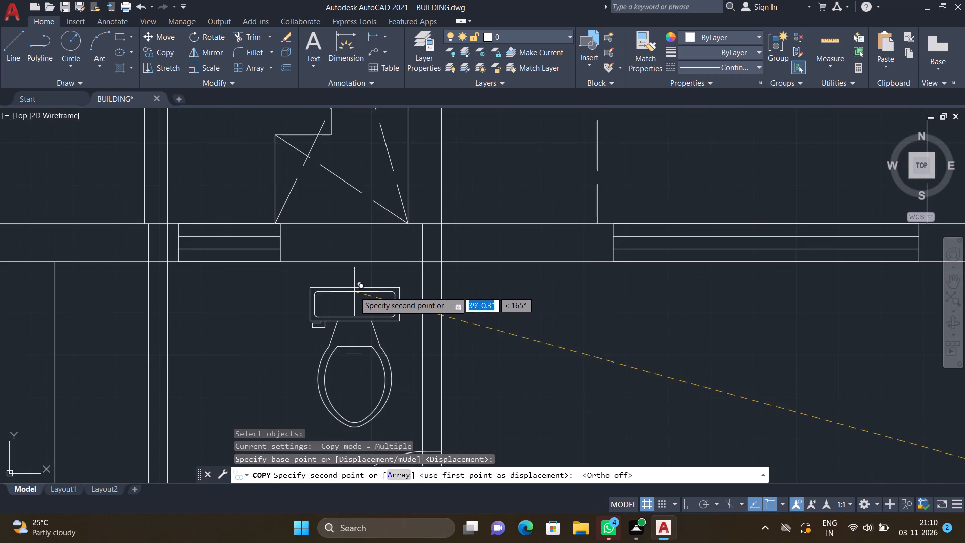
left_click(361, 285)
key("Return")
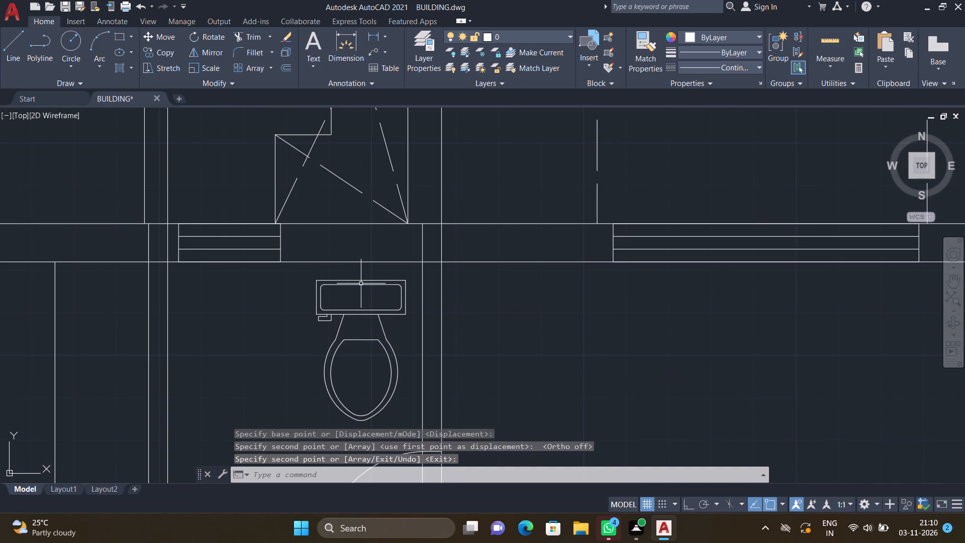
Copy the BEDROOM-2 bed into the unfurnished flat's second bedroom, with its headboard near the wall opposite the toilet.
scroll(354, 299, "down", 3)
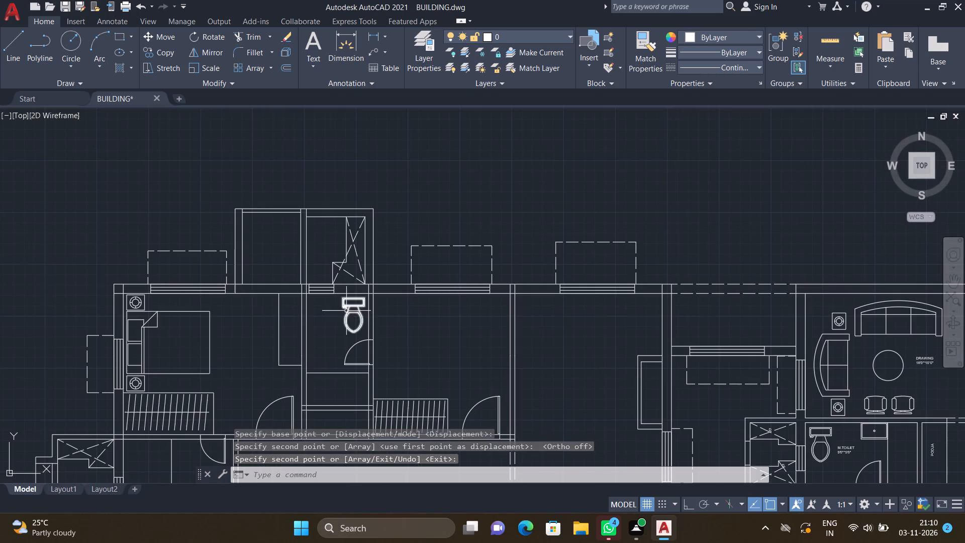
scroll(415, 351, "down", 2)
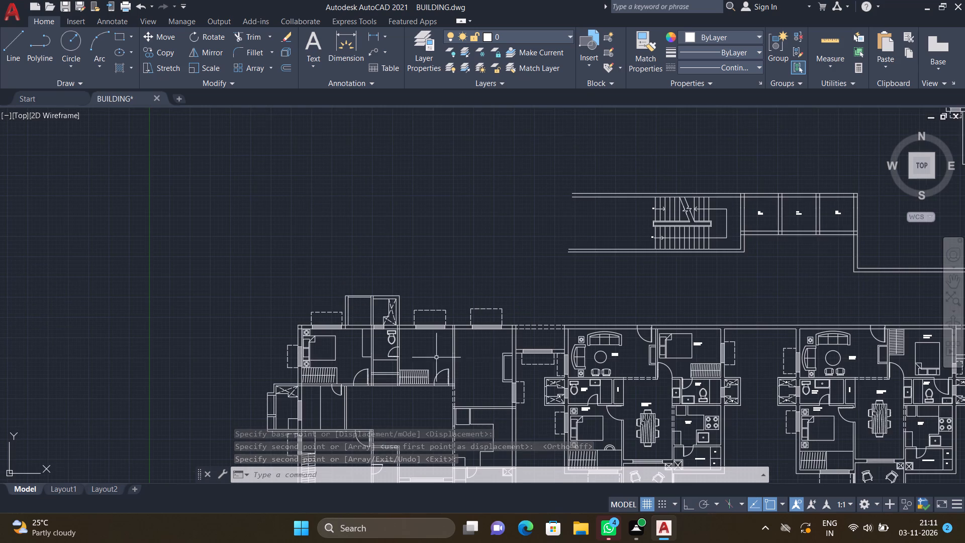
scroll(651, 404, "down", 1)
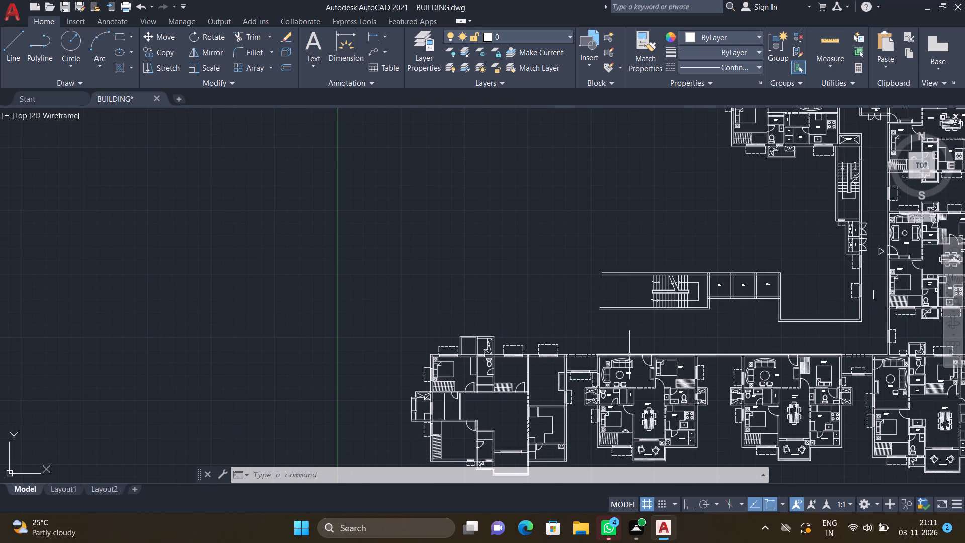
scroll(636, 355, "down", 1)
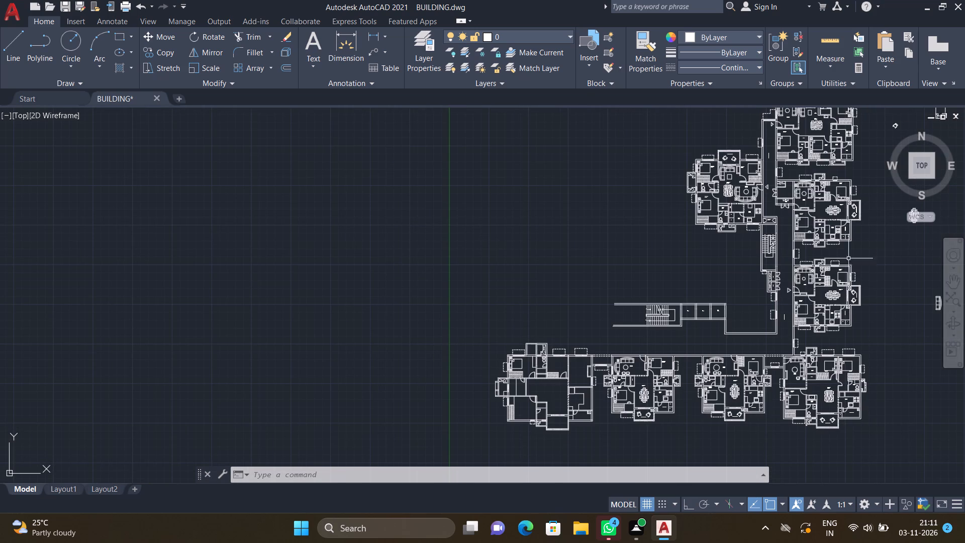
scroll(802, 200, "up", 1)
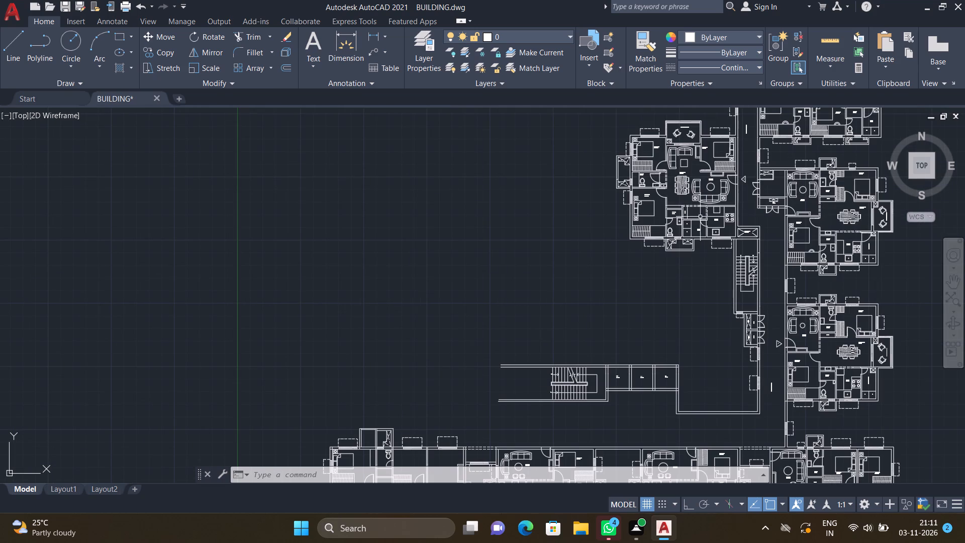
scroll(716, 142, "up", 3)
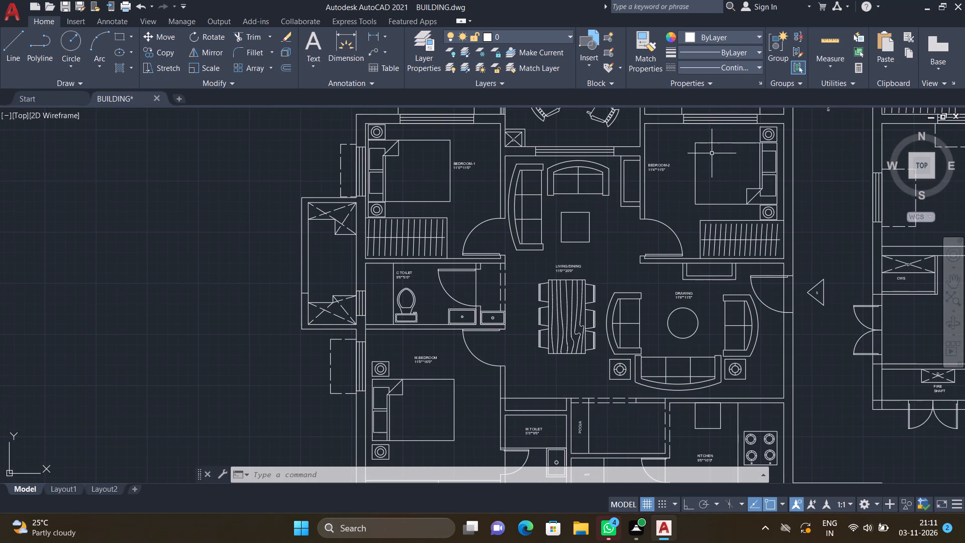
key("c")
key("o")
key("Return")
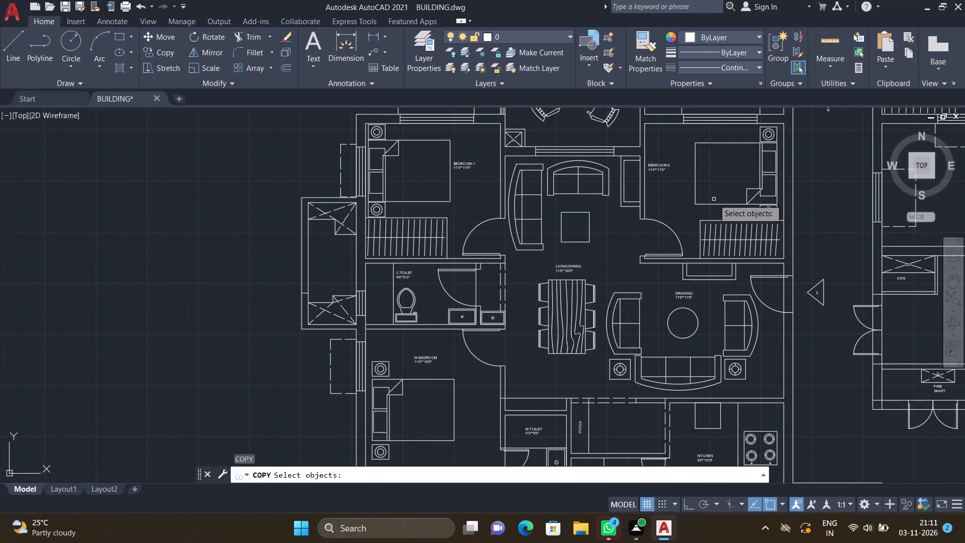
left_click(715, 203)
key("Return")
scroll(778, 144, "up", 3)
left_click(763, 142)
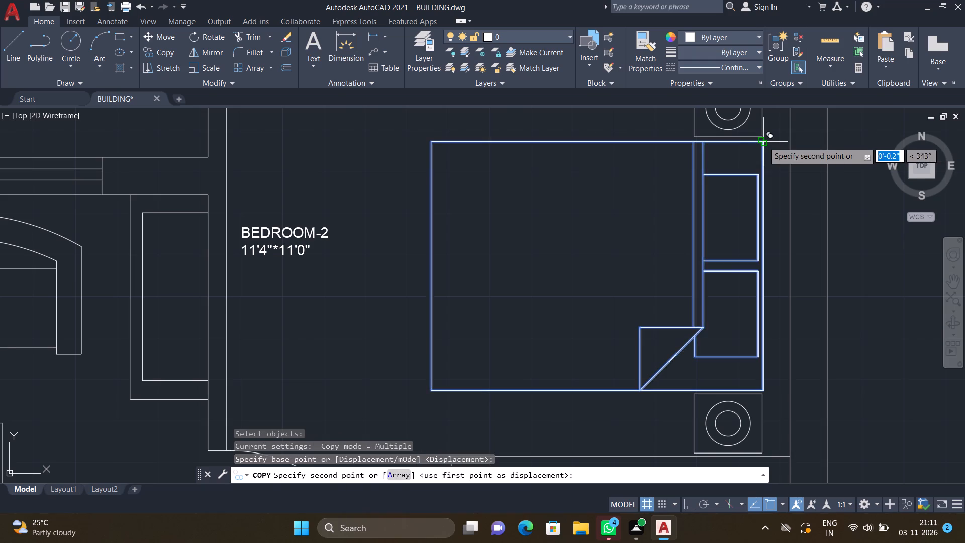
scroll(676, 235, "down", 5)
scroll(553, 302, "down", 4)
scroll(504, 397, "down", 1)
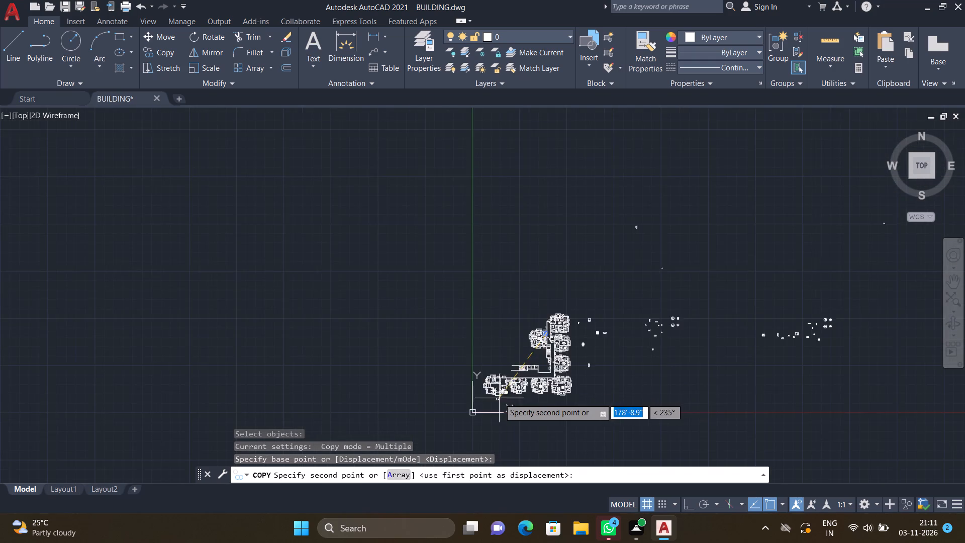
scroll(499, 398, "up", 4)
scroll(495, 288, "up", 2)
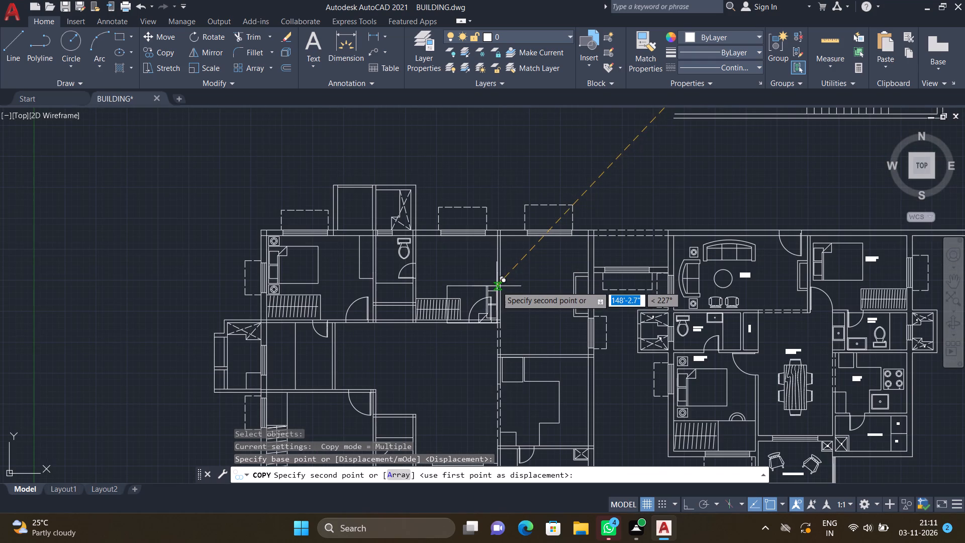
scroll(501, 253, "up", 2)
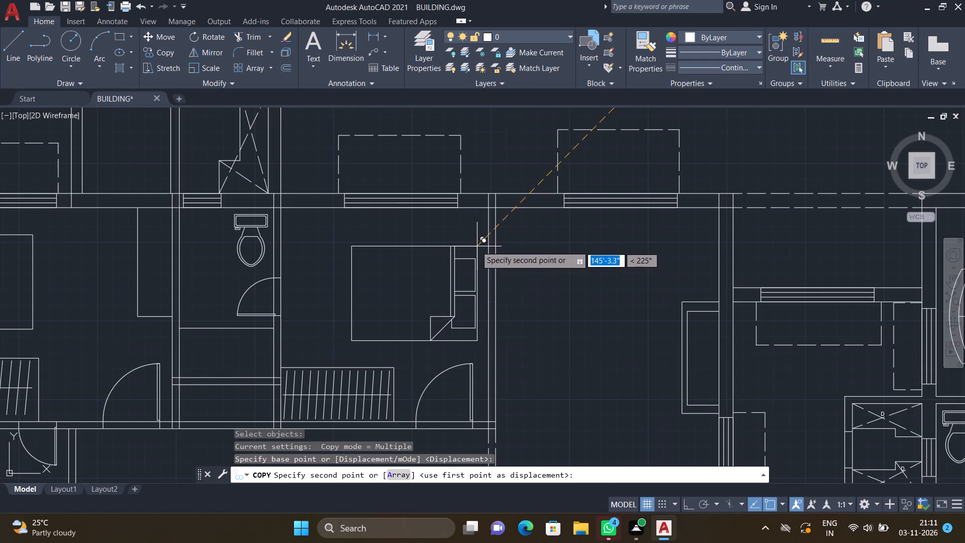
scroll(475, 245, "up", 1)
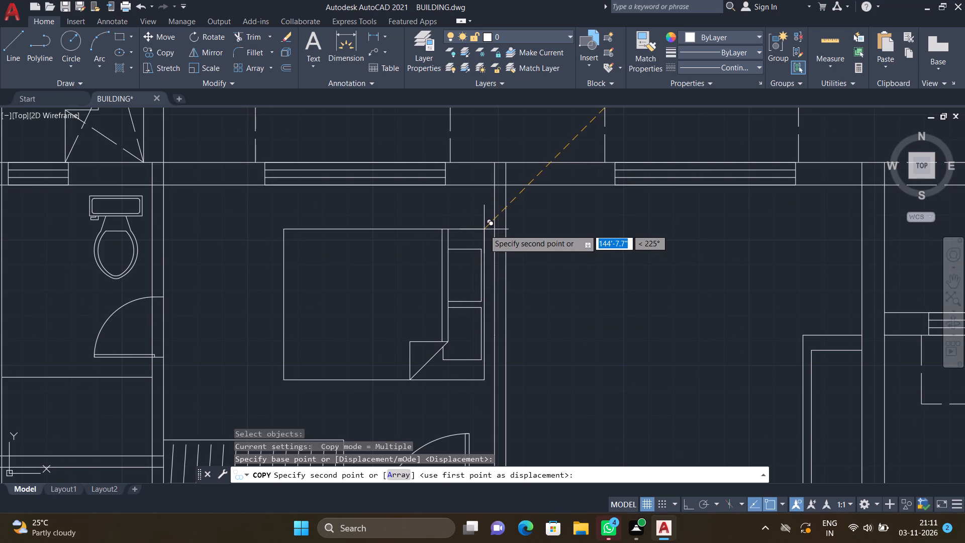
left_click(484, 228)
key("Return")
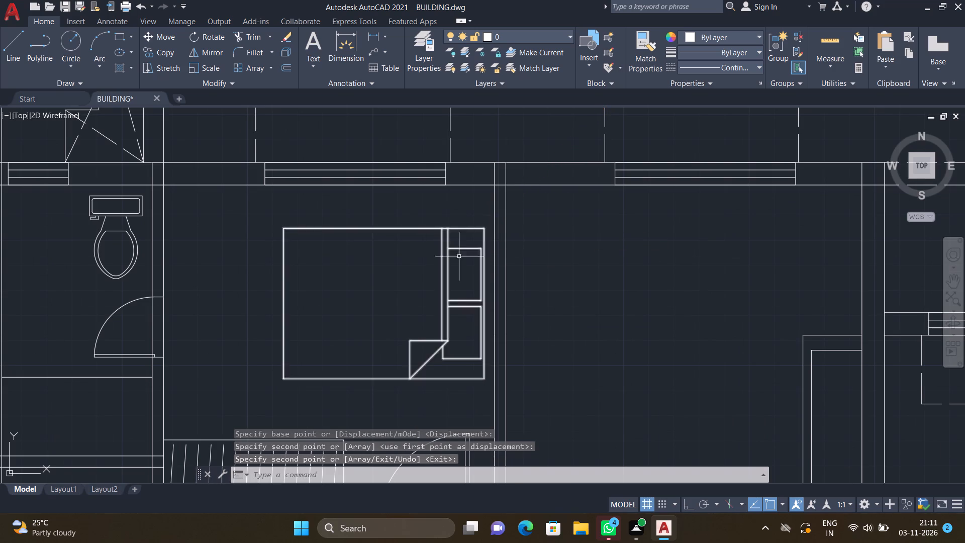
scroll(398, 211, "down", 3)
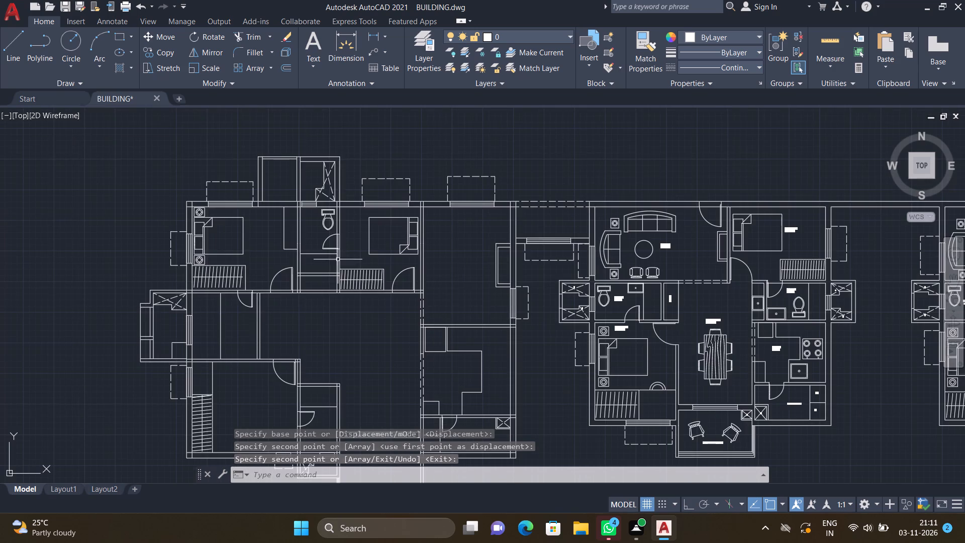
Copy the first bedroom's lower bedside table with lamp about 29' across, beside the second bedroom's bed on its wardrobe side.
scroll(185, 270, "up", 2)
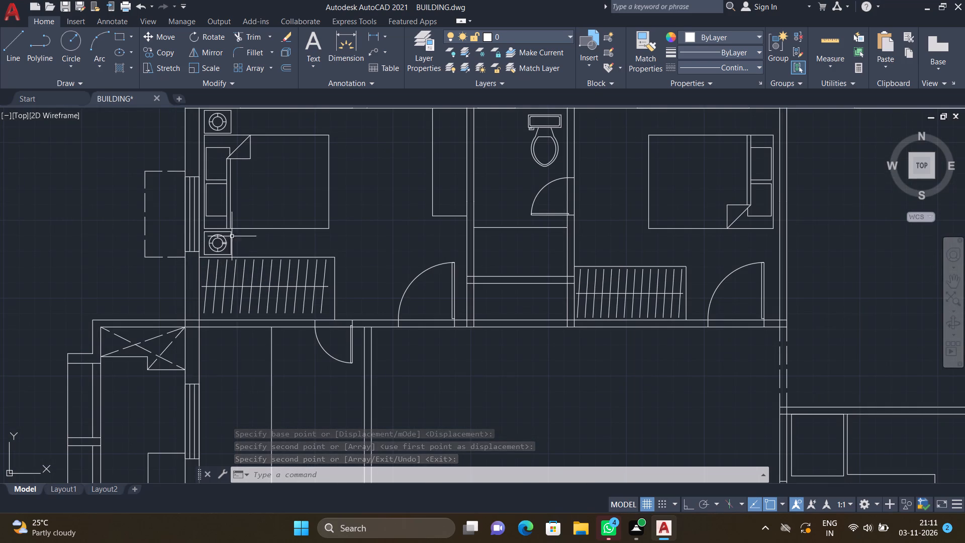
scroll(237, 249, "up", 3)
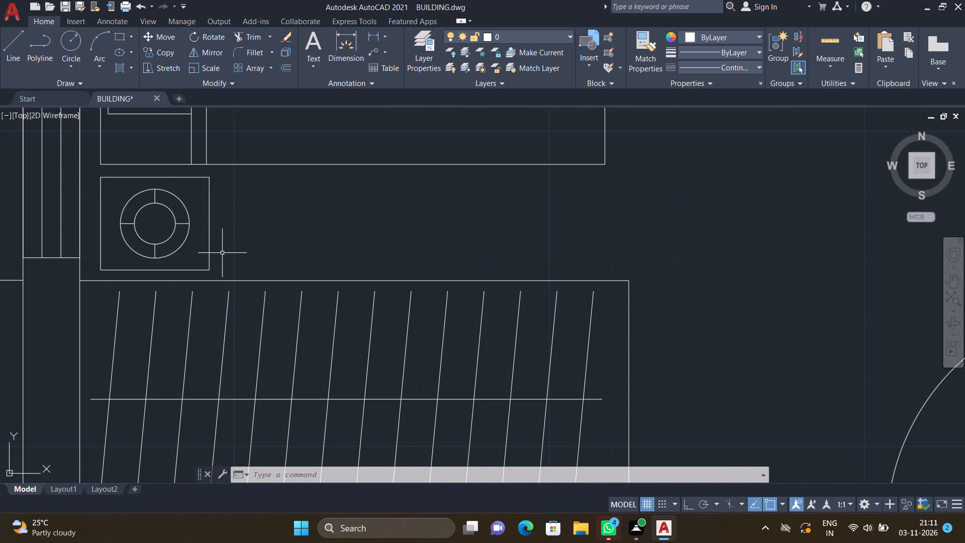
key("c")
key("o")
key("Return")
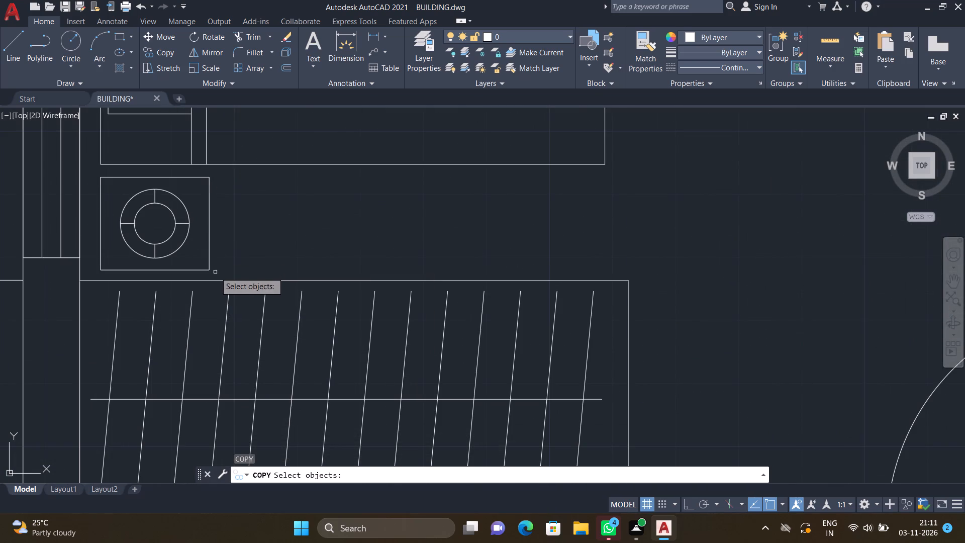
left_click(212, 275)
scroll(88, 182, "up", 1)
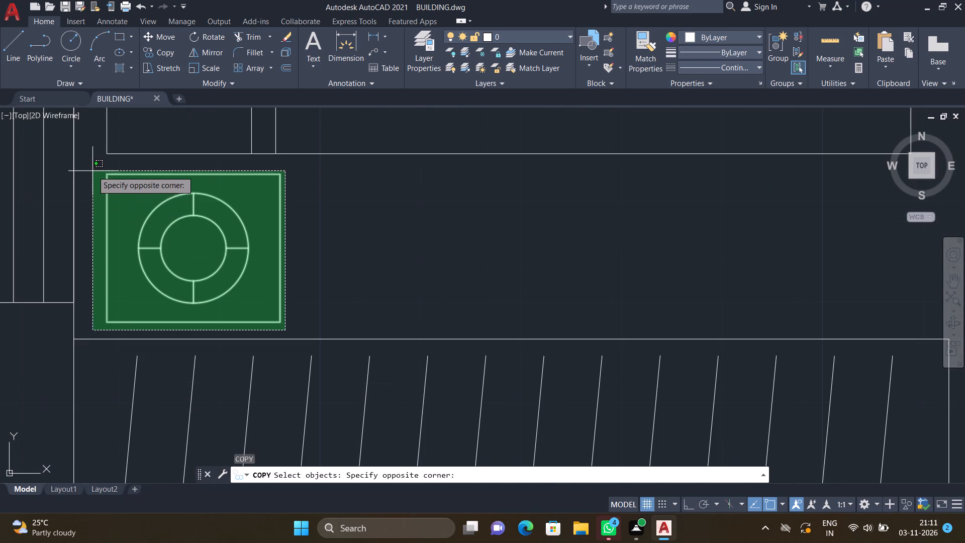
left_click(93, 169)
key("Return")
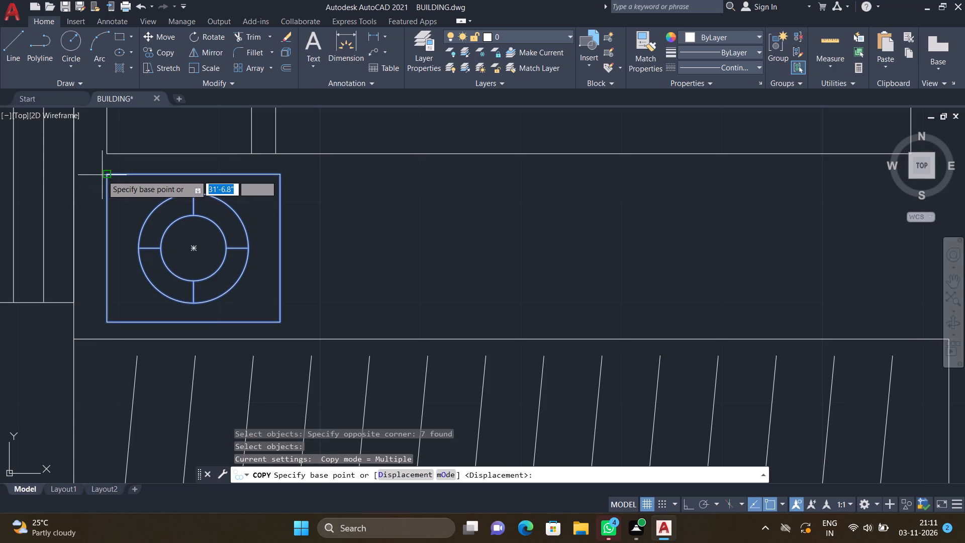
left_click(105, 175)
scroll(280, 241, "down", 4)
scroll(408, 250, "down", 3)
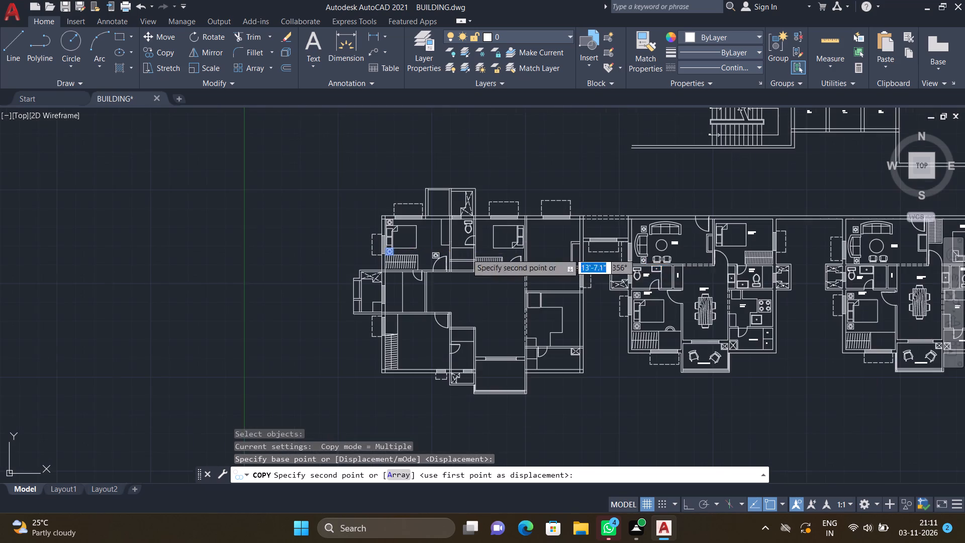
scroll(585, 262, "up", 2)
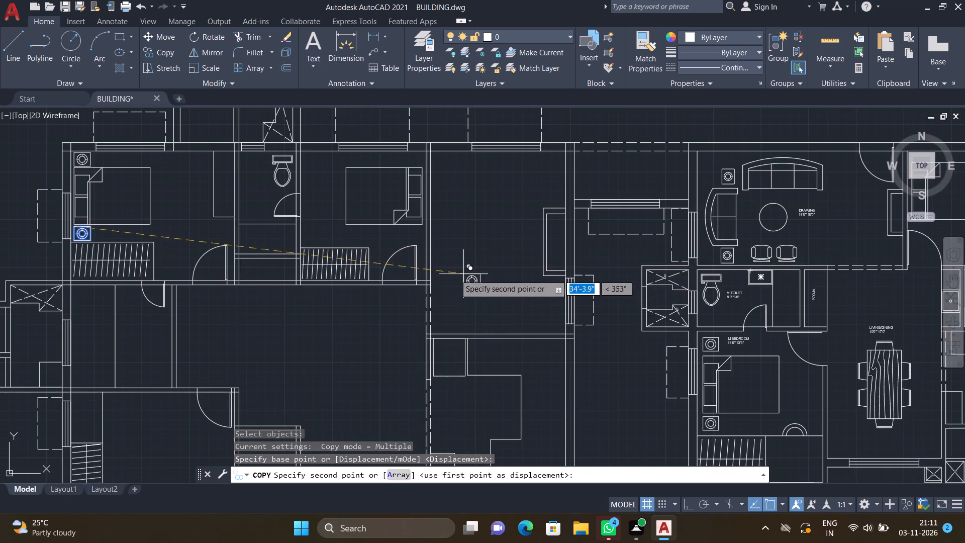
scroll(389, 254, "up", 3)
scroll(448, 159, "up", 2)
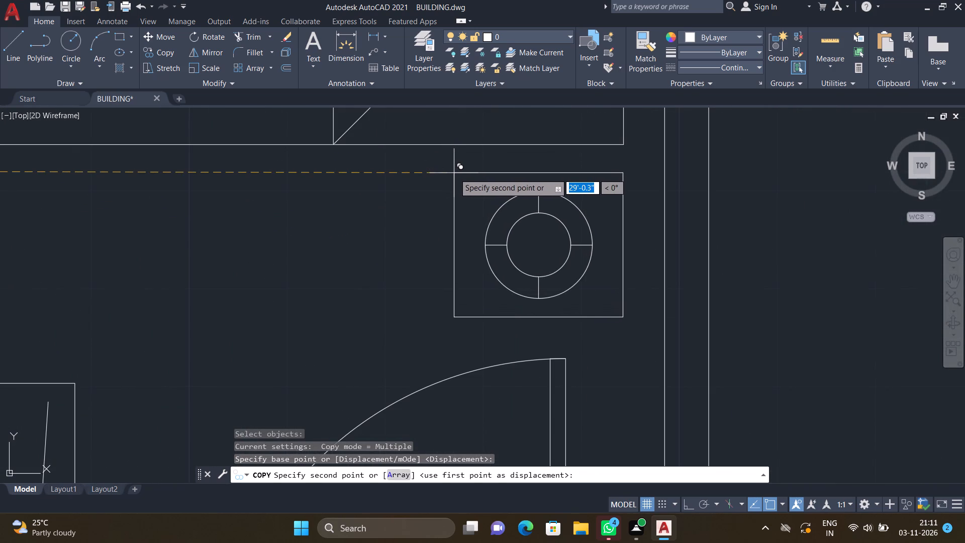
left_click(455, 174)
Place another copy of the bedside table between the second bedroom's bed and its window wall.
scroll(450, 167, "down", 4)
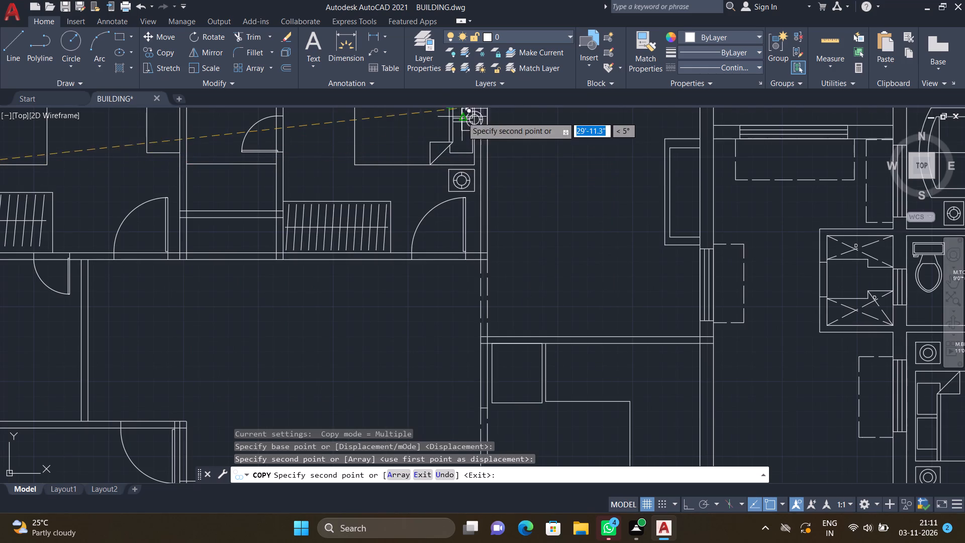
scroll(436, 195, "down", 4)
scroll(435, 167, "up", 7)
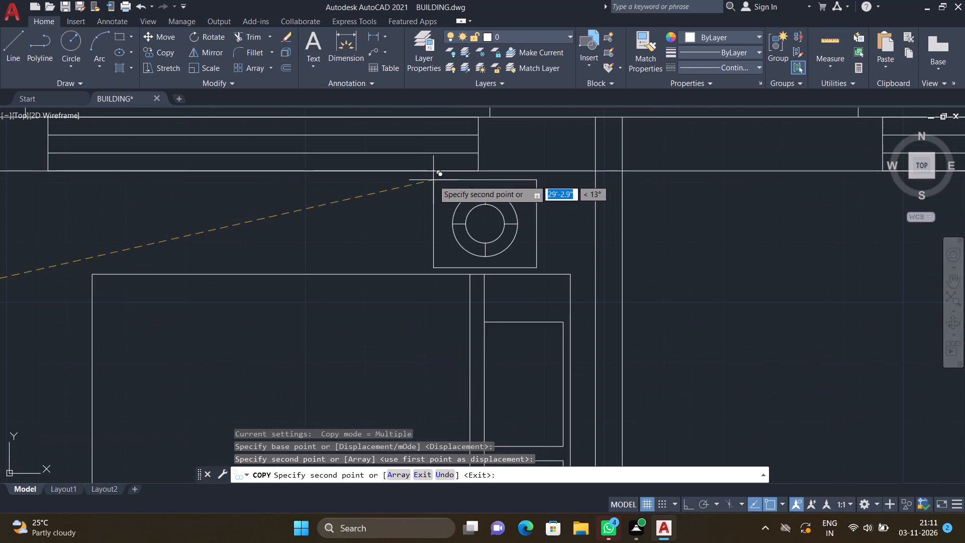
scroll(459, 182, "up", 2)
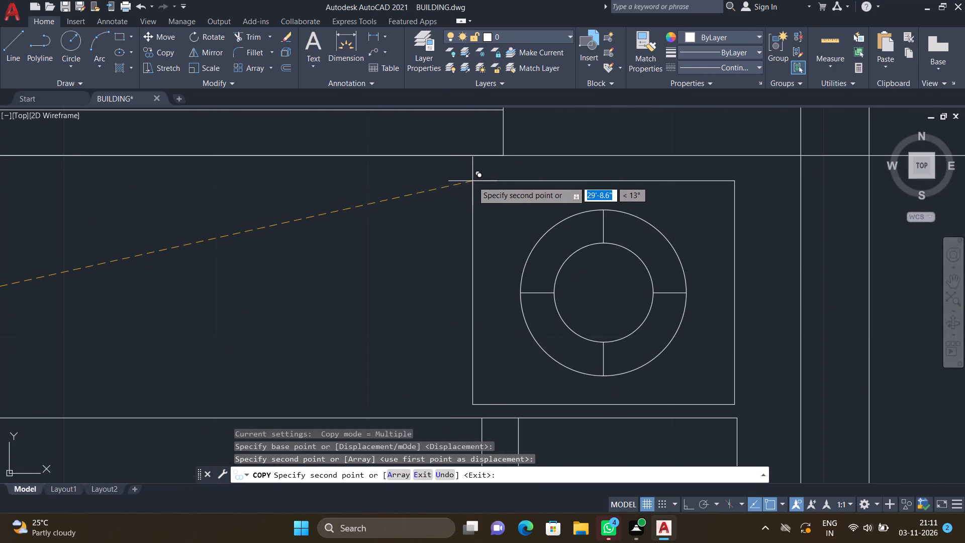
left_click(472, 181)
key("Return")
Copy the three-seat sofa by the upper wall of the neighbouring flat's DRAWING room into the unfurnished flat's drawing room, below its window.
scroll(463, 229, "down", 4)
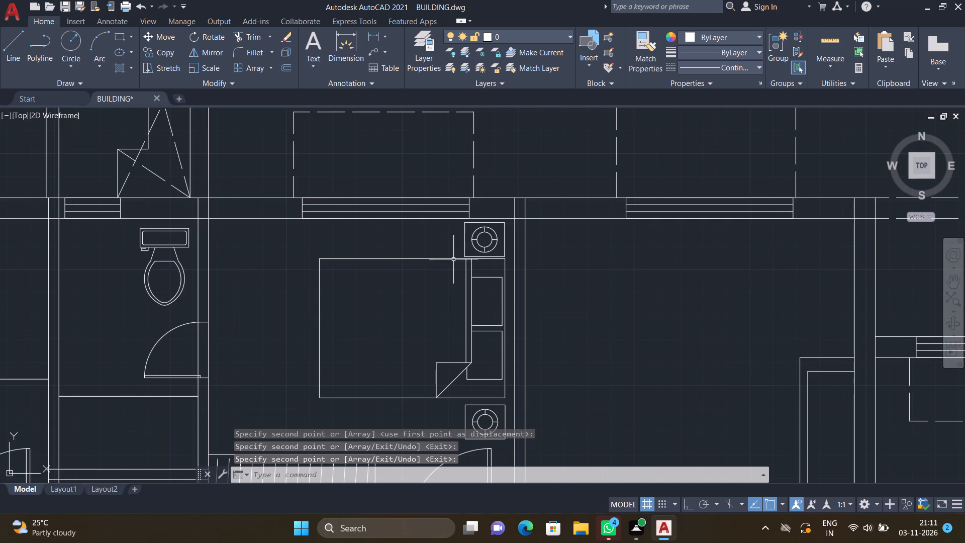
scroll(453, 257, "down", 3)
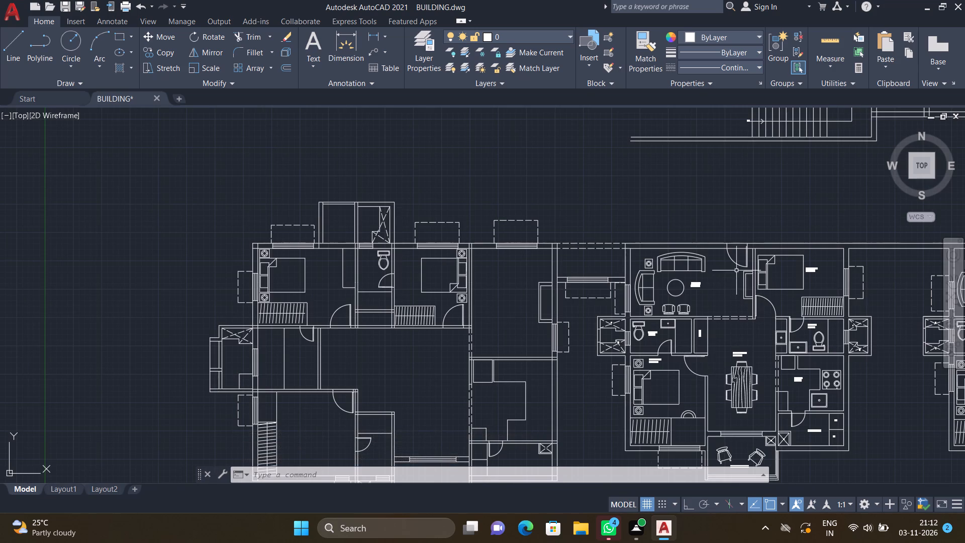
scroll(735, 270, "up", 2)
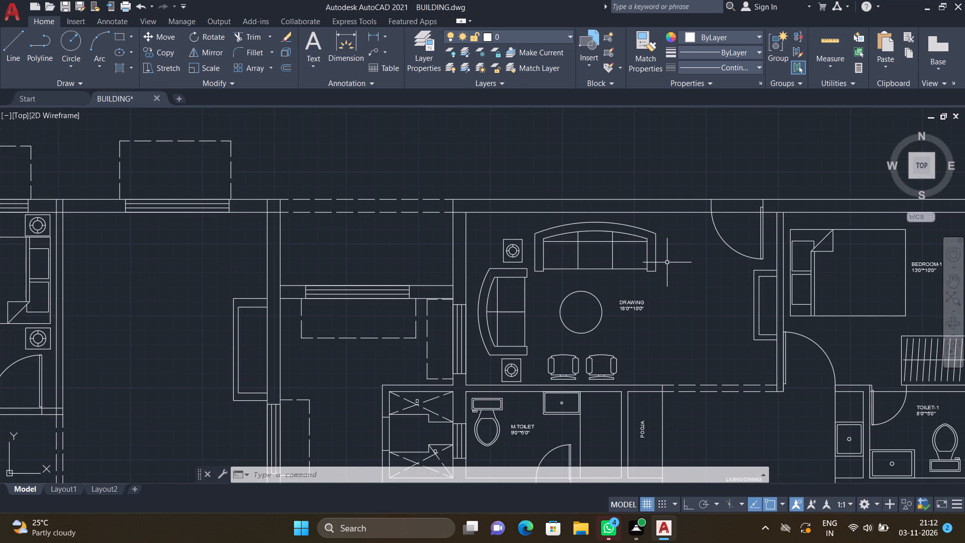
key("c")
key("o")
key("Return")
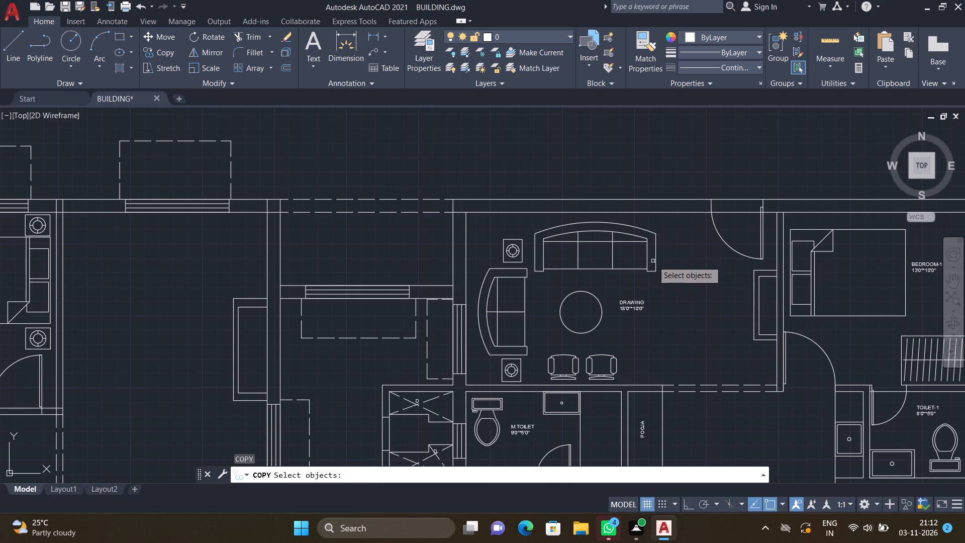
left_click(655, 260)
key("Return")
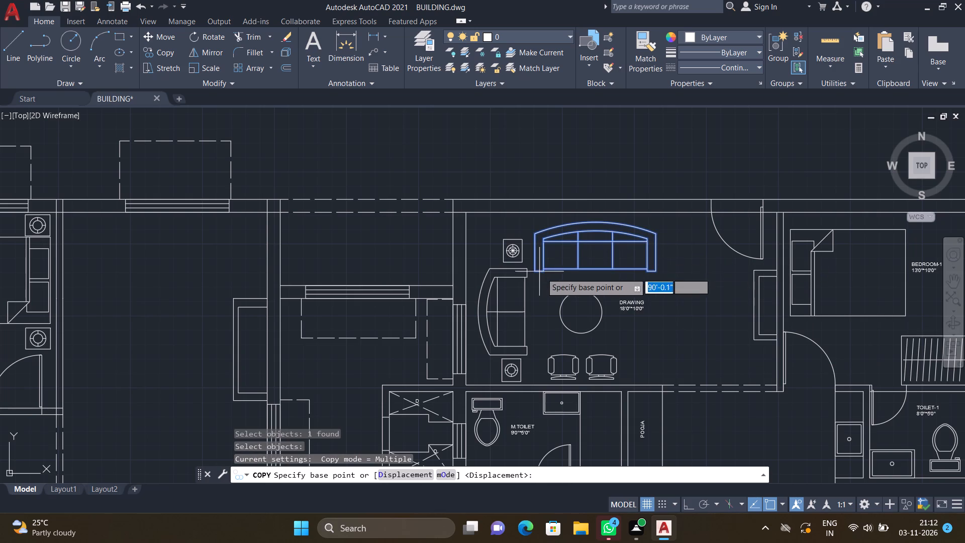
left_click(596, 269)
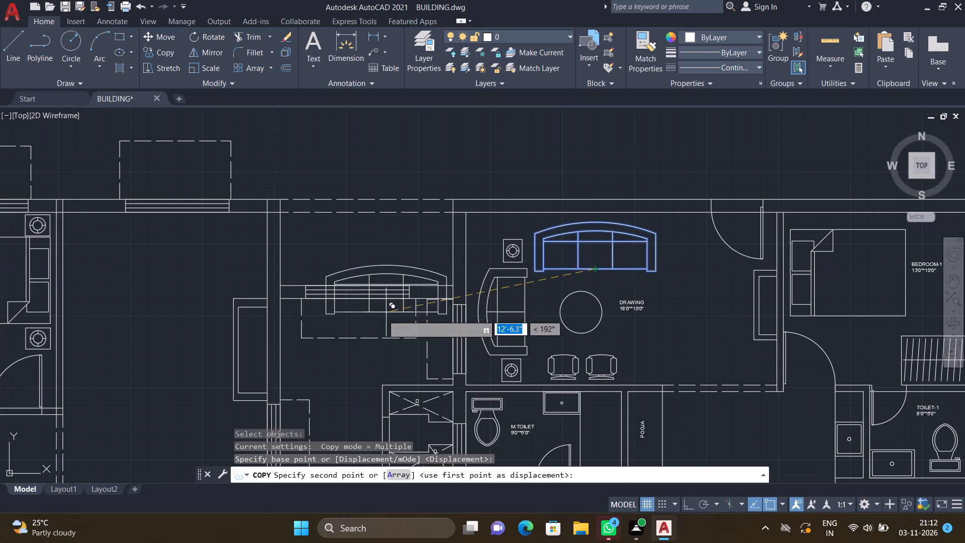
scroll(381, 316, "down", 3)
scroll(318, 320, "up", 2)
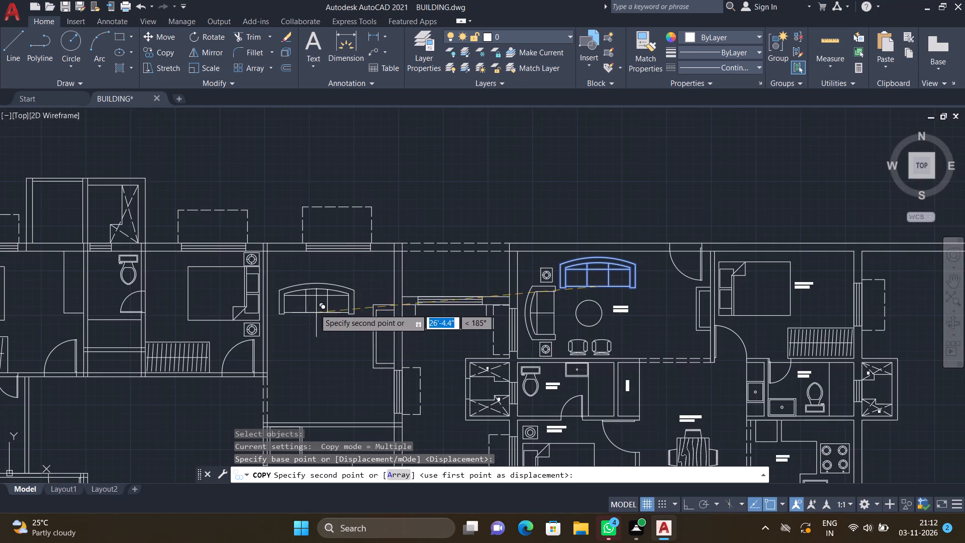
scroll(337, 283, "up", 2)
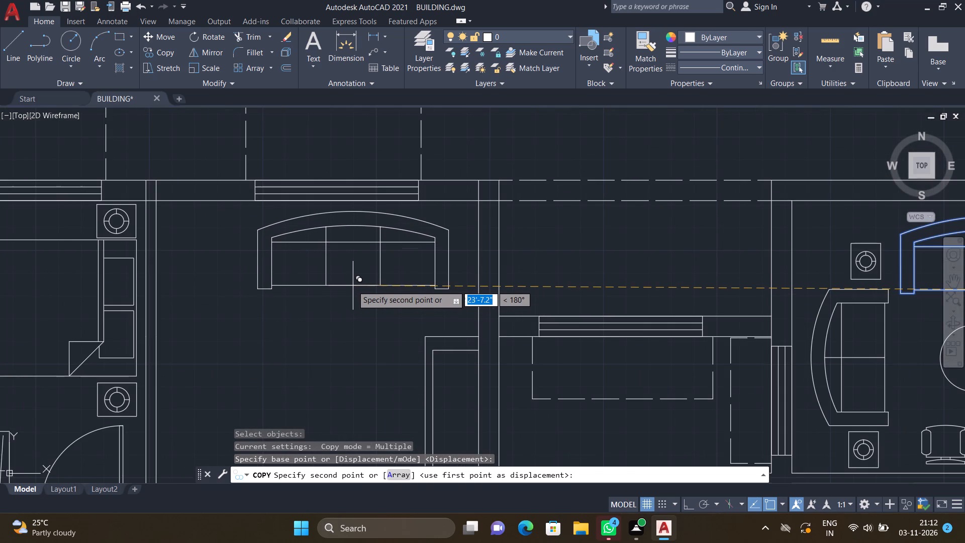
left_click(360, 284)
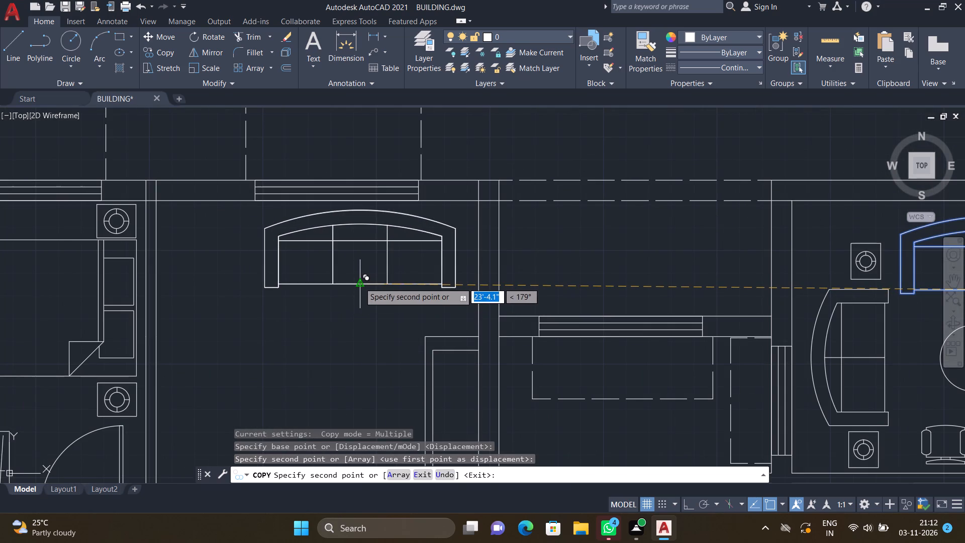
key("Return")
Copy the upper lamp side table from the neighbouring DRAWING room about 23'-11" straight across, to the left of the copied sofa.
scroll(401, 298, "down", 3)
scroll(580, 286, "up", 2)
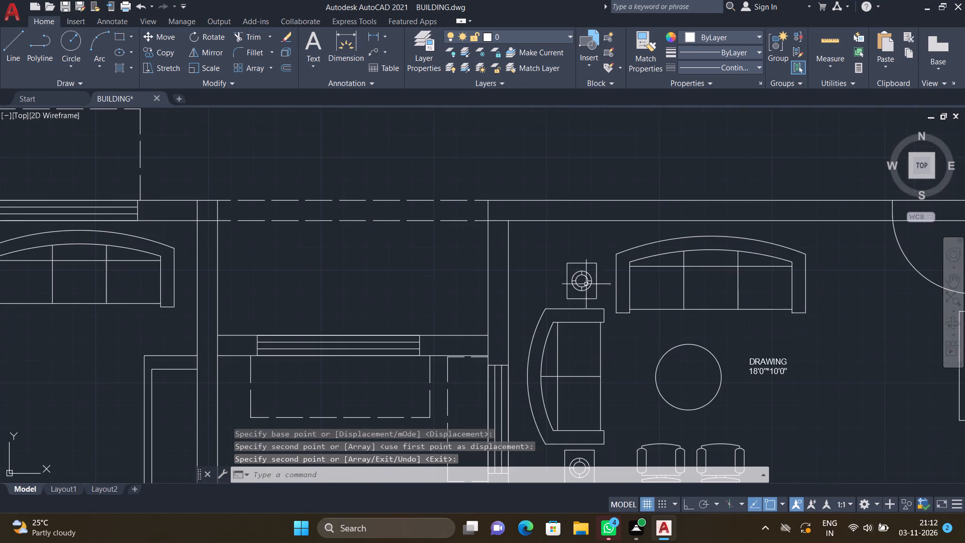
scroll(600, 287, "up", 2)
key("c")
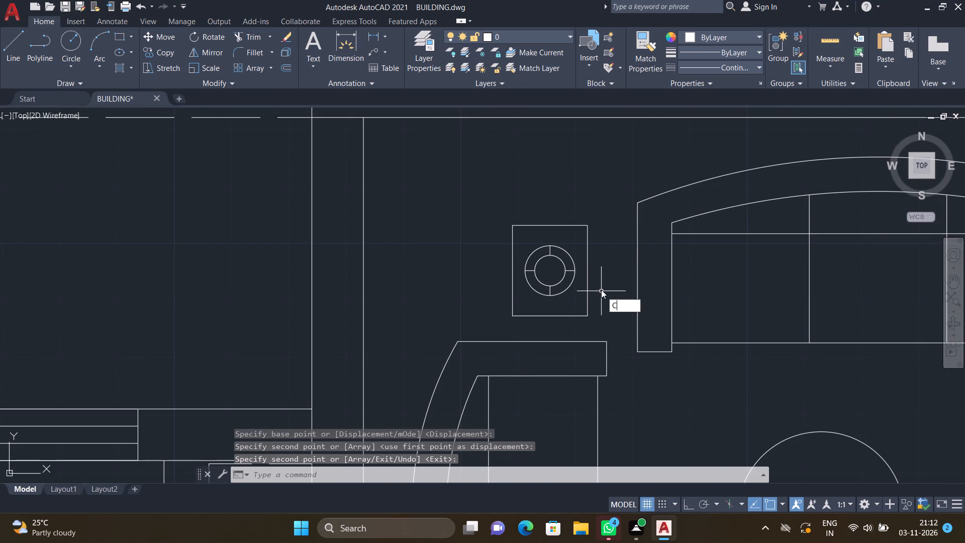
key("o")
key("Return")
left_click_drag(603, 327, 593, 320)
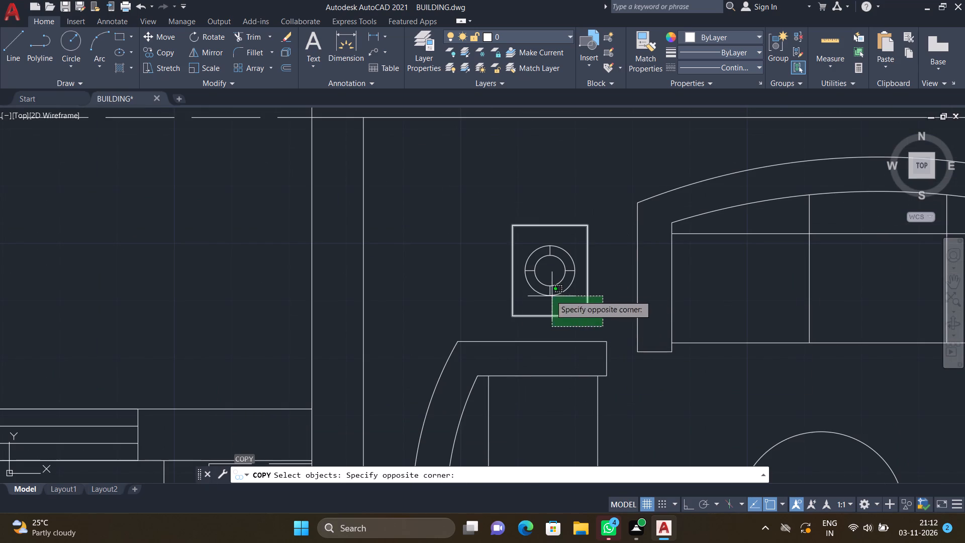
left_click(494, 198)
key("Return")
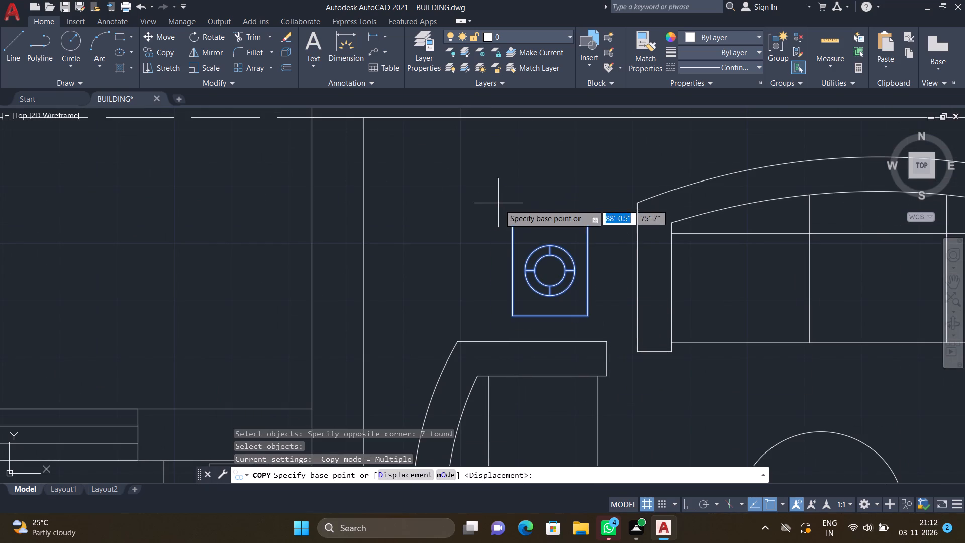
left_click(513, 227)
scroll(405, 258, "down", 4)
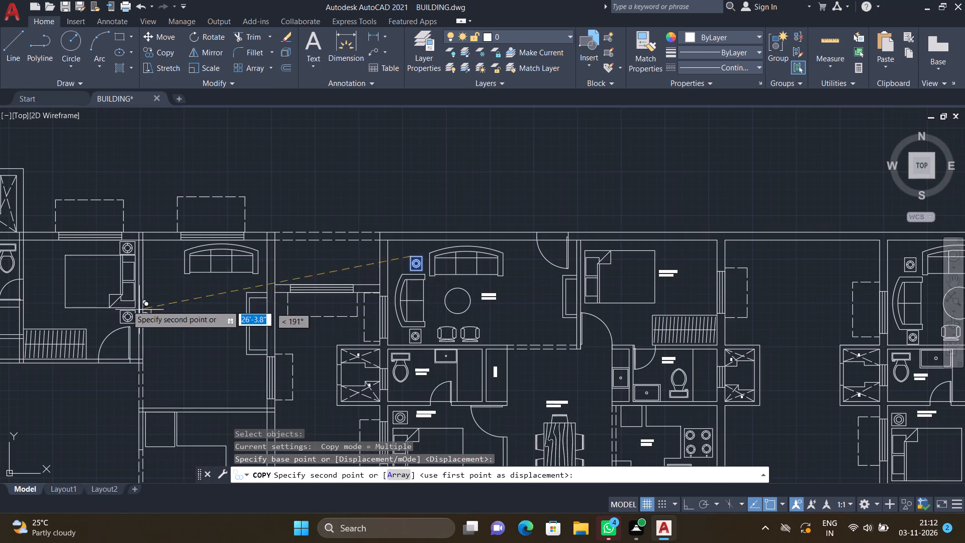
scroll(116, 285, "up", 3)
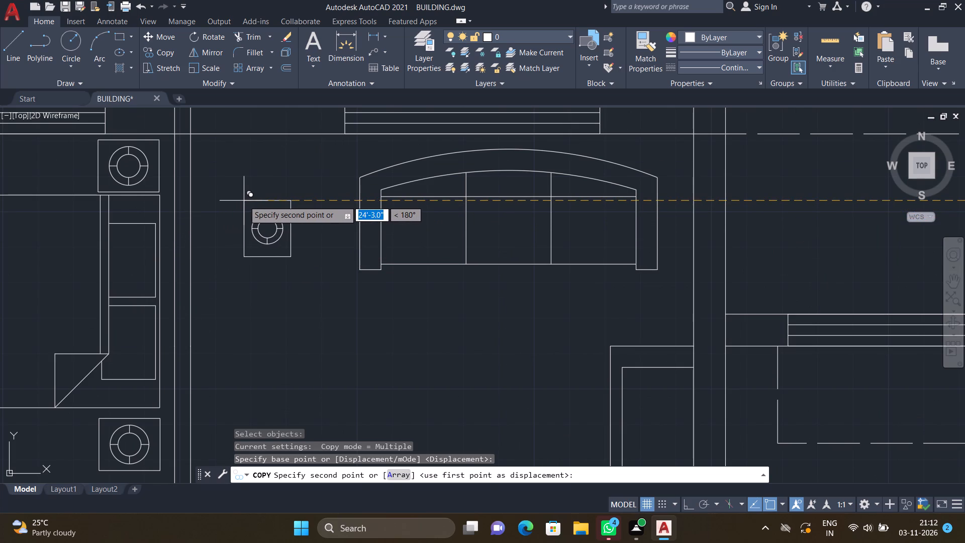
left_click(256, 200)
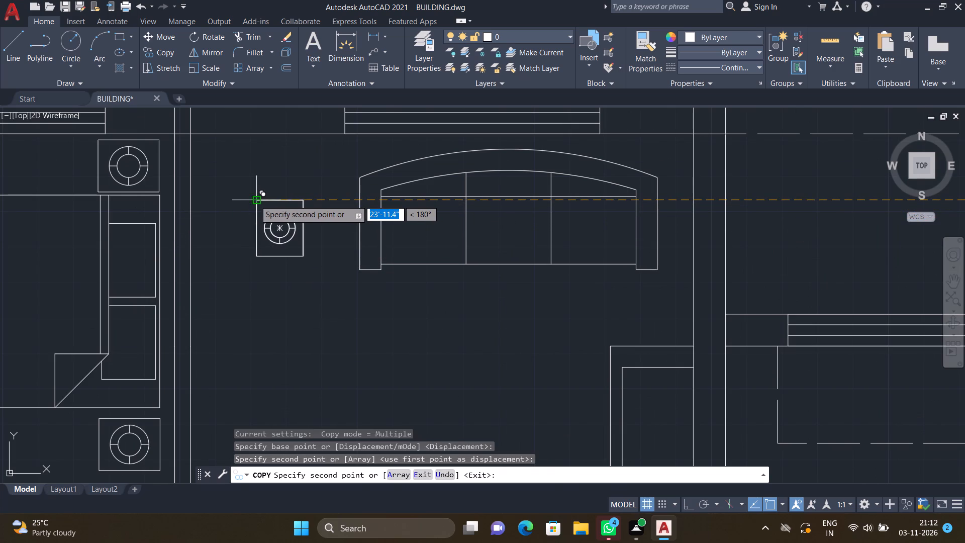
key("Return")
Copy the vertical three-seat sofa from the 11'2"*16'9" DRAWING room into the empty space to the right of the building plan.
scroll(256, 197, "down", 5)
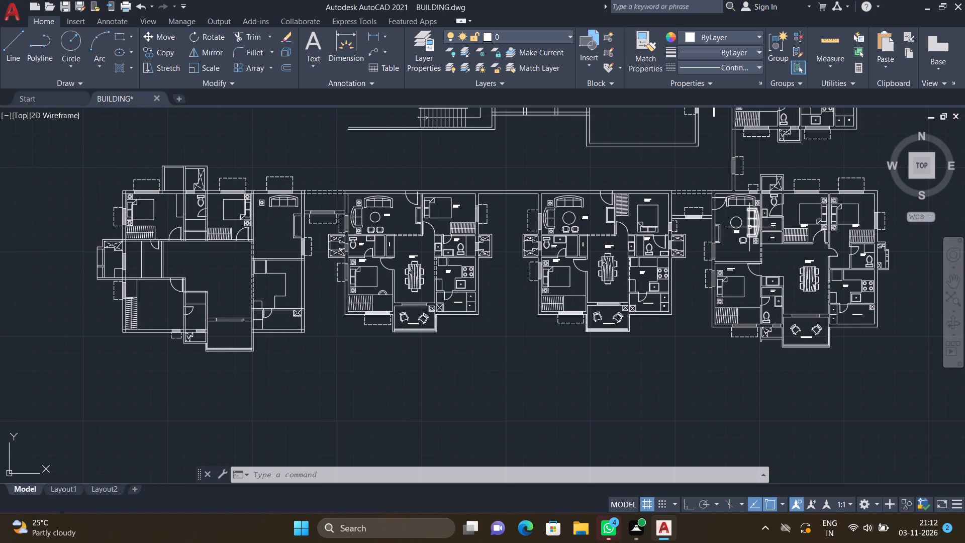
scroll(751, 235, "up", 4)
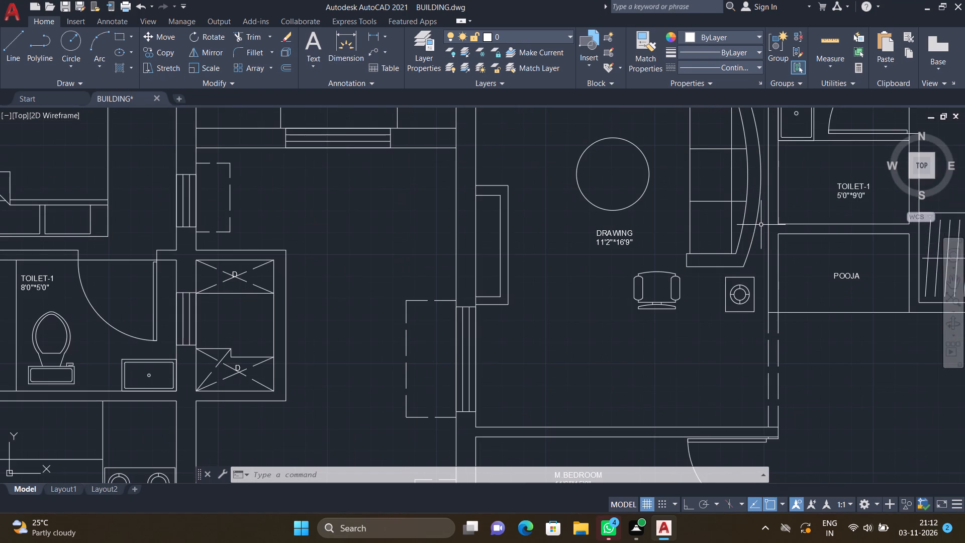
key("c")
key("o")
key("Return")
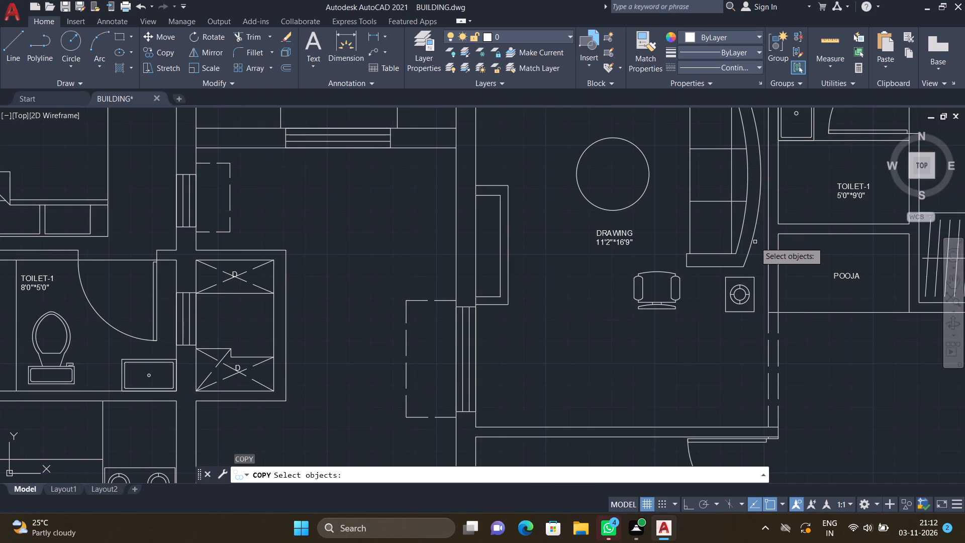
left_click(754, 238)
key("Return")
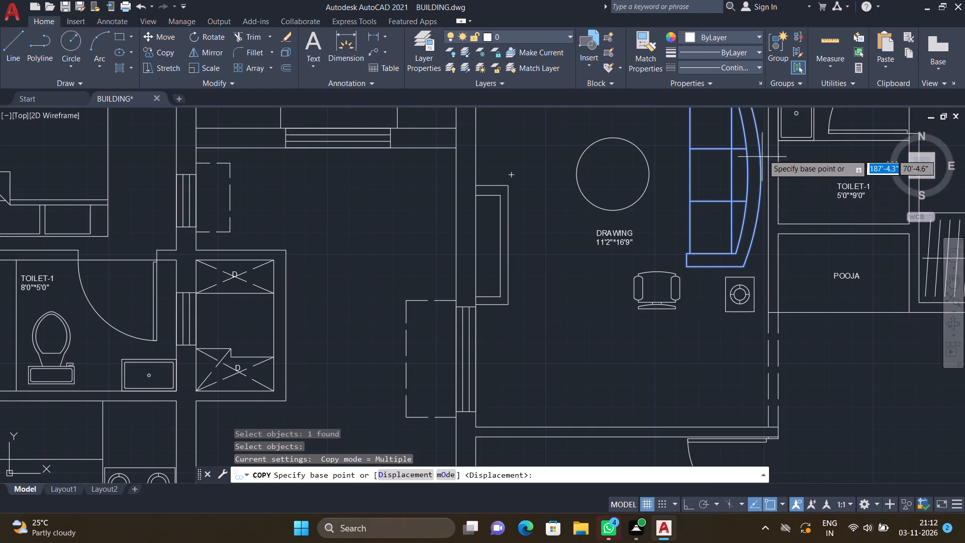
left_click(763, 157)
scroll(726, 250, "down", 4)
scroll(670, 339, "down", 5)
scroll(814, 342, "up", 1)
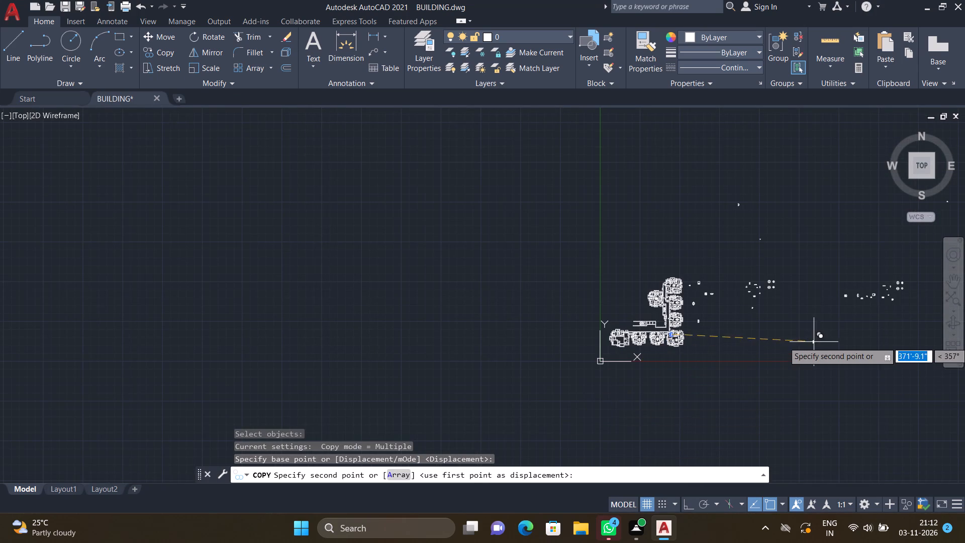
scroll(814, 342, "up", 1)
left_click(763, 329)
key("Return")
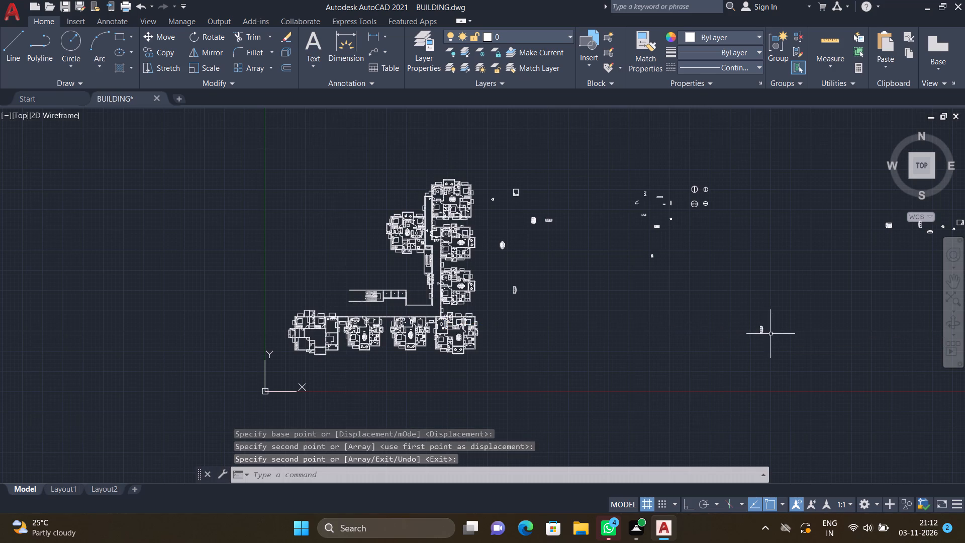
Rotate the loose vertical three-seat sofa 180° about the midpoint of its front seat edge.
scroll(768, 333, "up", 4)
key("r")
key("o")
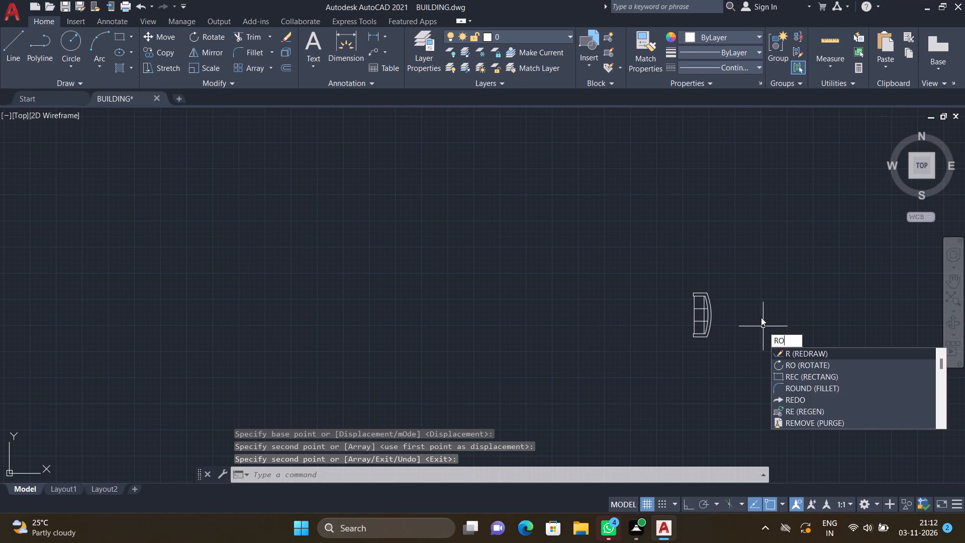
key("Return")
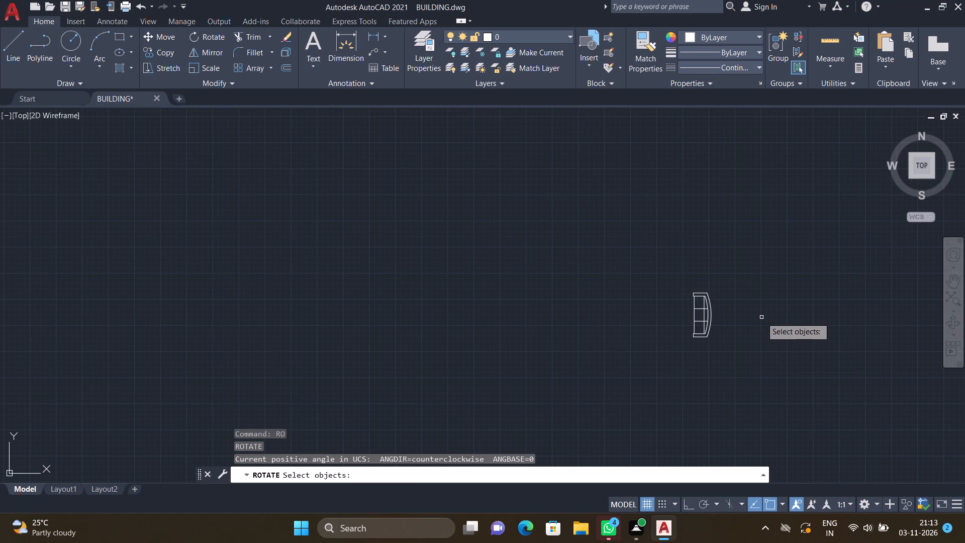
key("F8")
left_click_drag(725, 354, 717, 347)
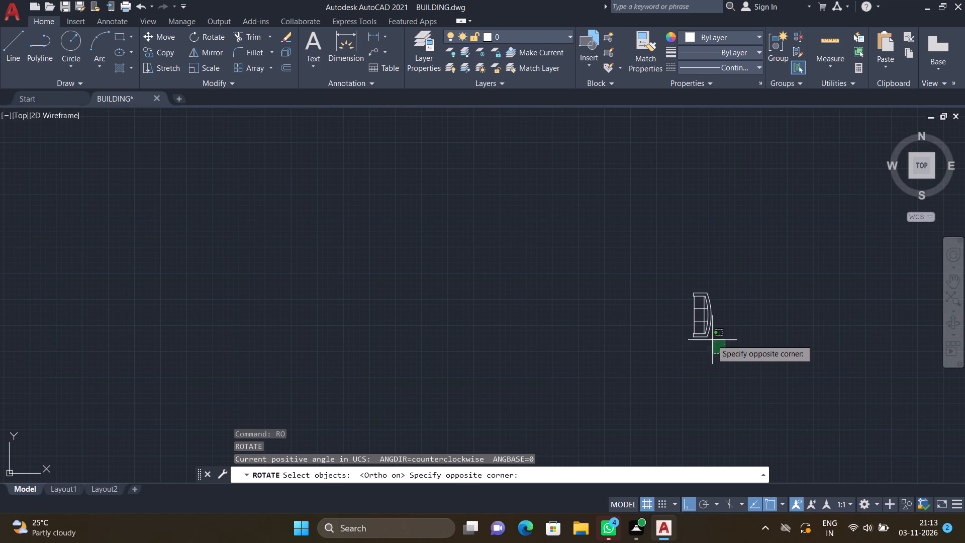
left_click(671, 265)
key("Return")
scroll(717, 355, "up", 2)
left_click(657, 255)
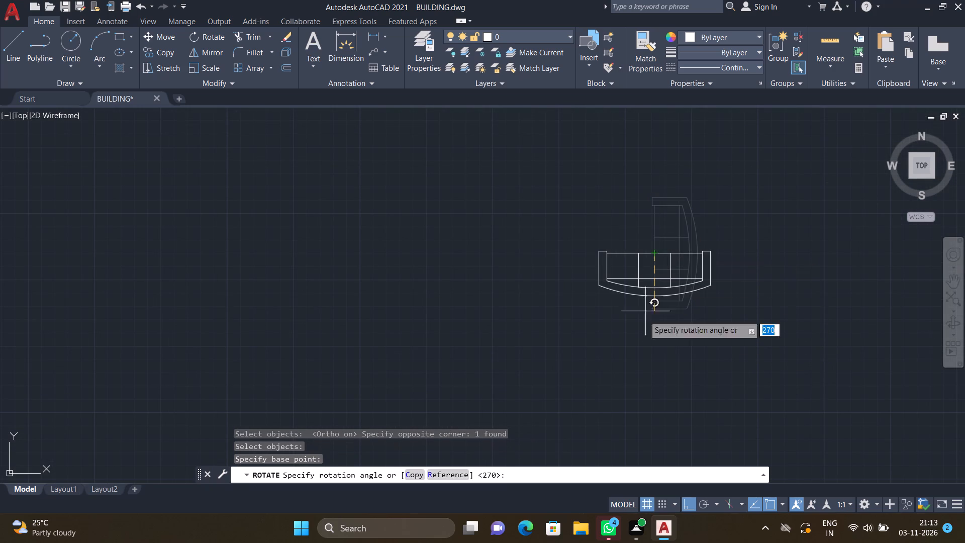
left_click(520, 263)
Copy the rotated sofa by its front-edge midpoint into the unfurnished flat's drawing room, along the side wall below the lamp side table.
key("c")
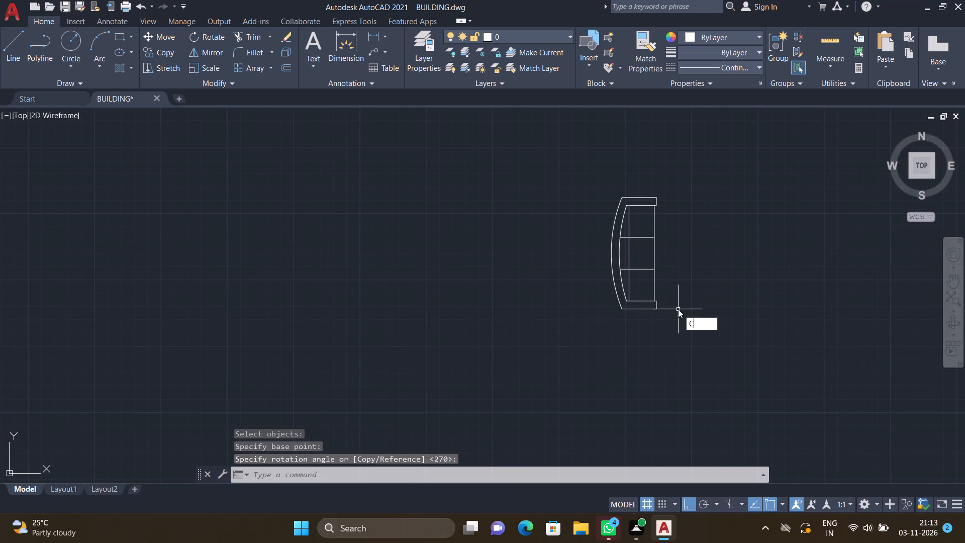
key("o")
key("Return")
left_click_drag(672, 332, 667, 328)
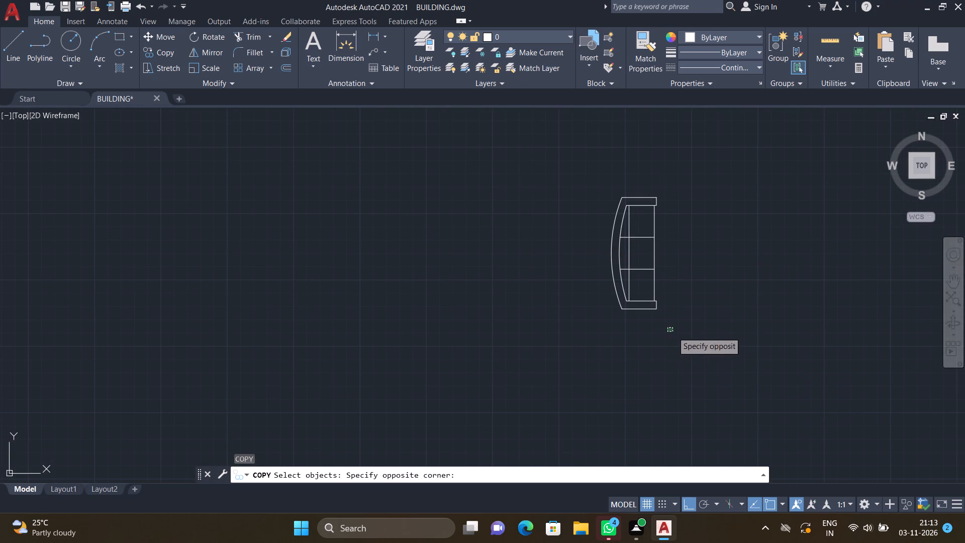
left_click_drag(773, 365, 964, 542)
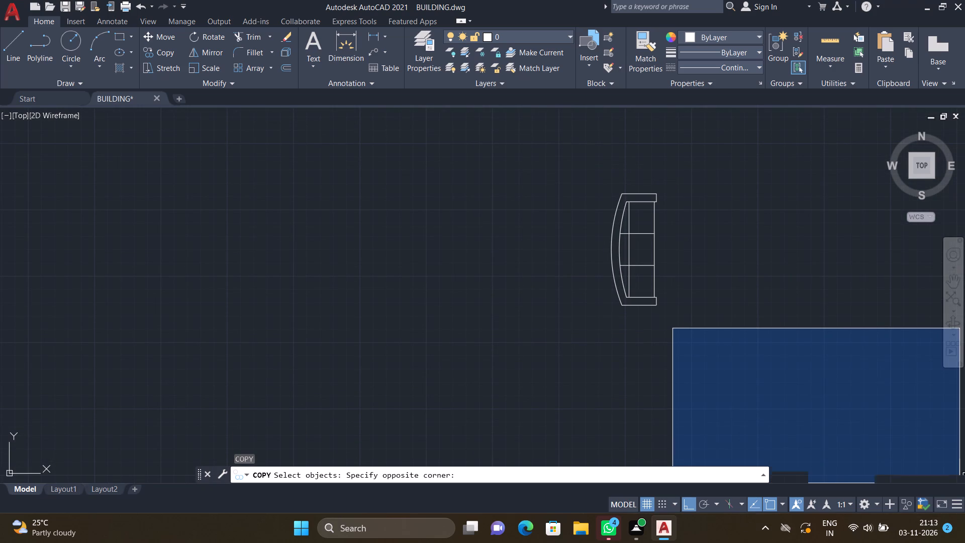
left_click(596, 154)
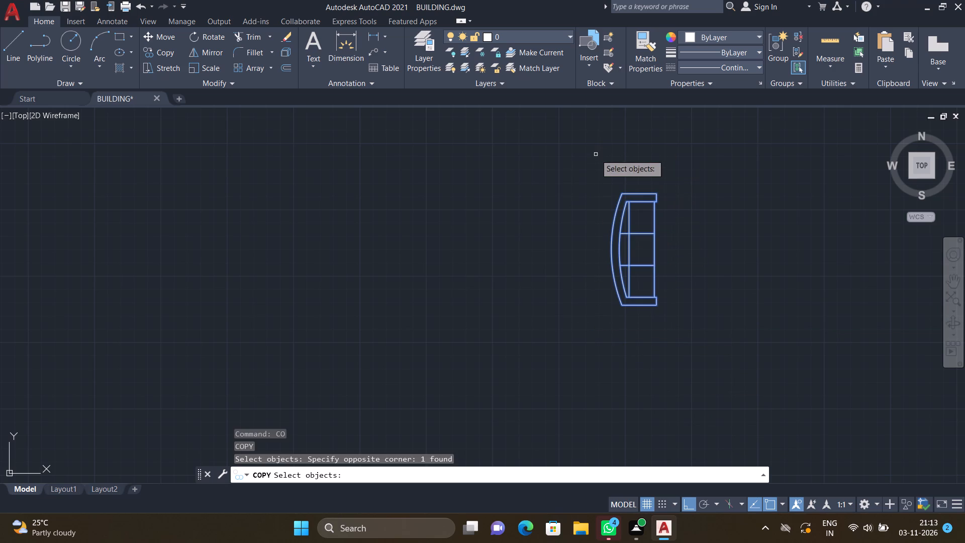
key("Return")
scroll(657, 244, "up", 1)
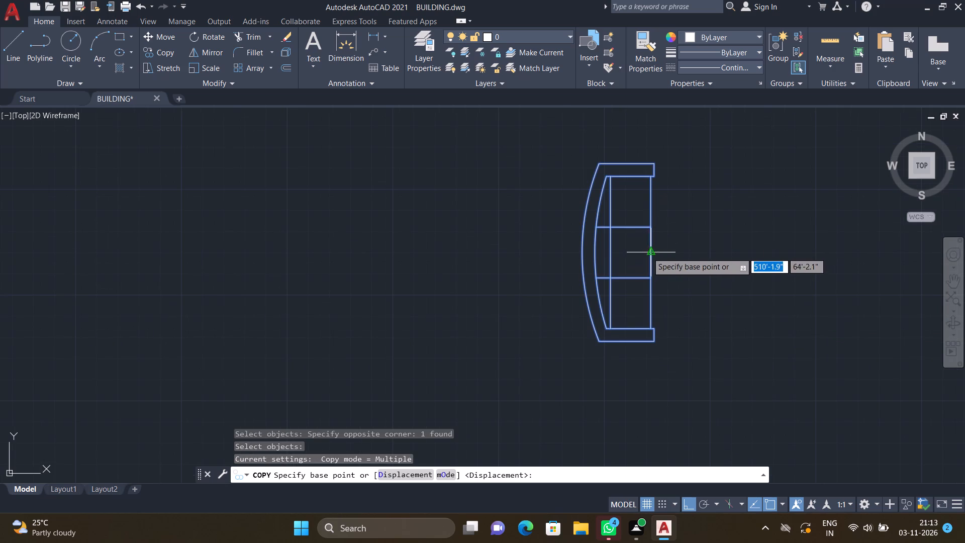
left_click(649, 251)
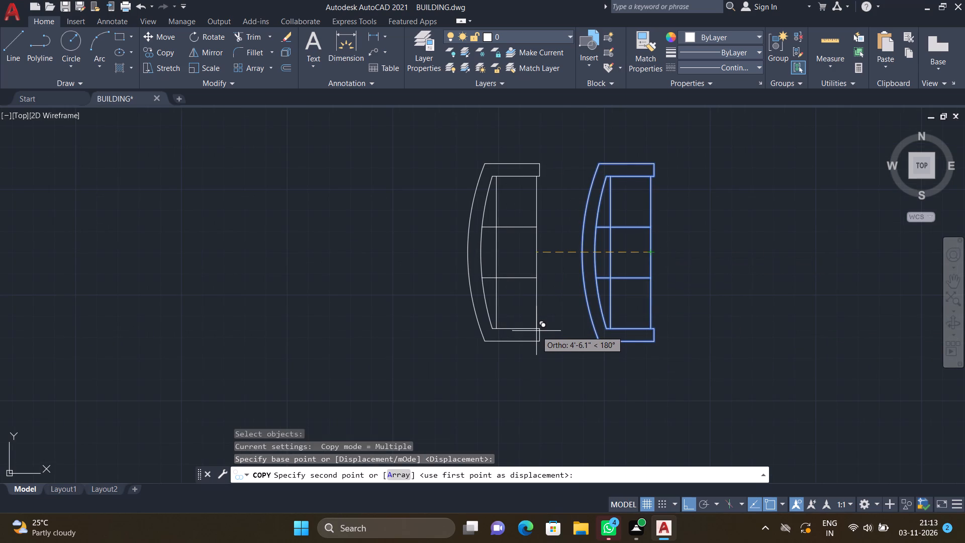
key("F8")
scroll(523, 341, "down", 9)
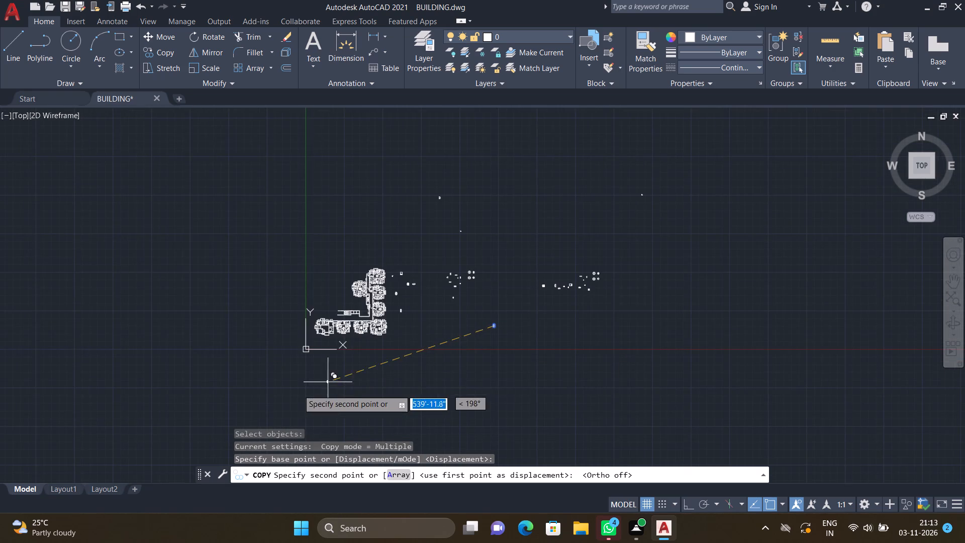
scroll(297, 376, "up", 4)
scroll(448, 190, "up", 2)
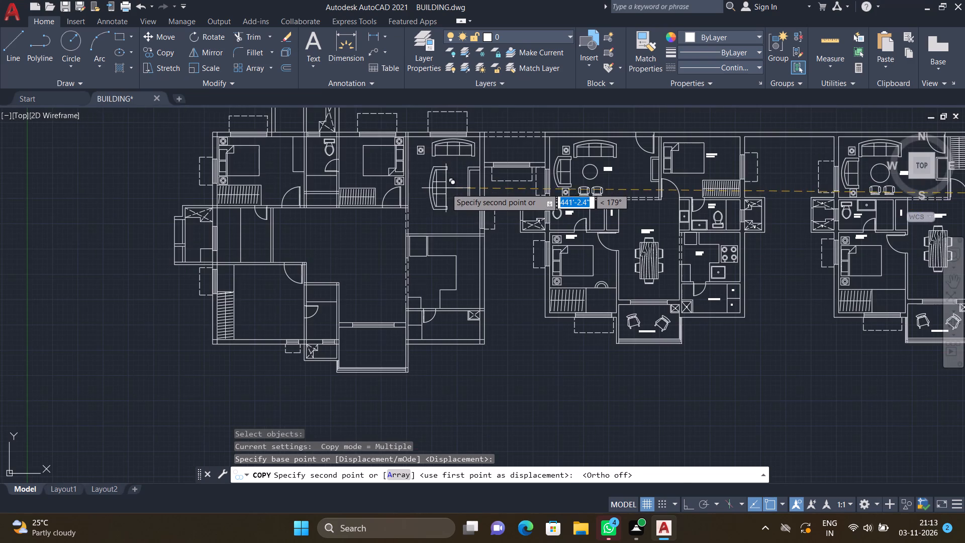
scroll(431, 181, "up", 2)
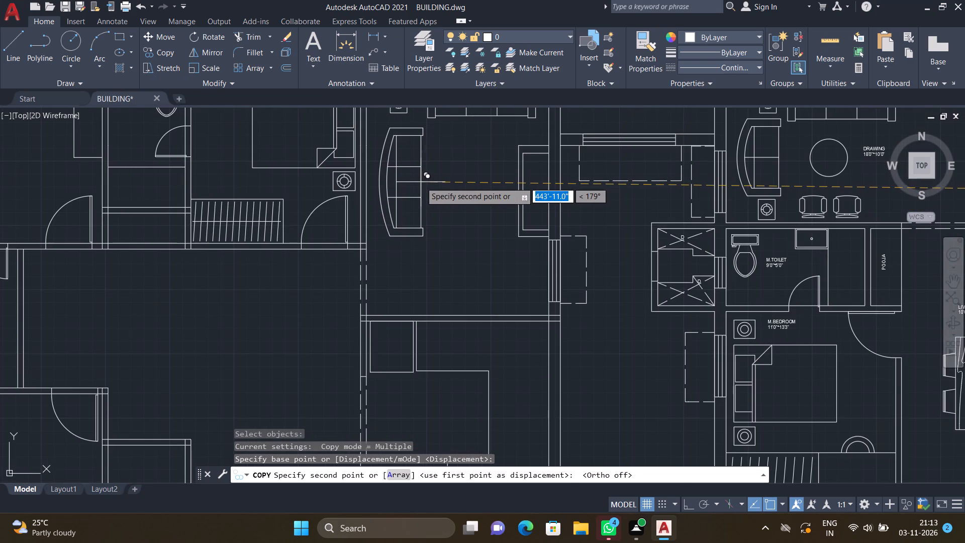
left_click(418, 179)
key("Return")
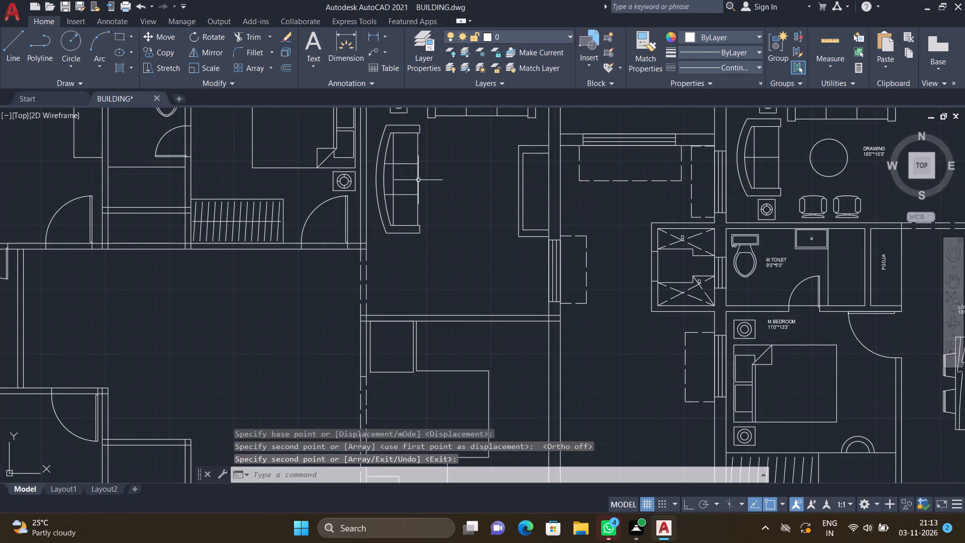
Copy one armchair from the neighbouring 18'0"*10'0" DRAWING room into the unfurnished flat's drawing room, below and to the right of the vertical sofa.
scroll(414, 168, "down", 2)
scroll(405, 139, "up", 2)
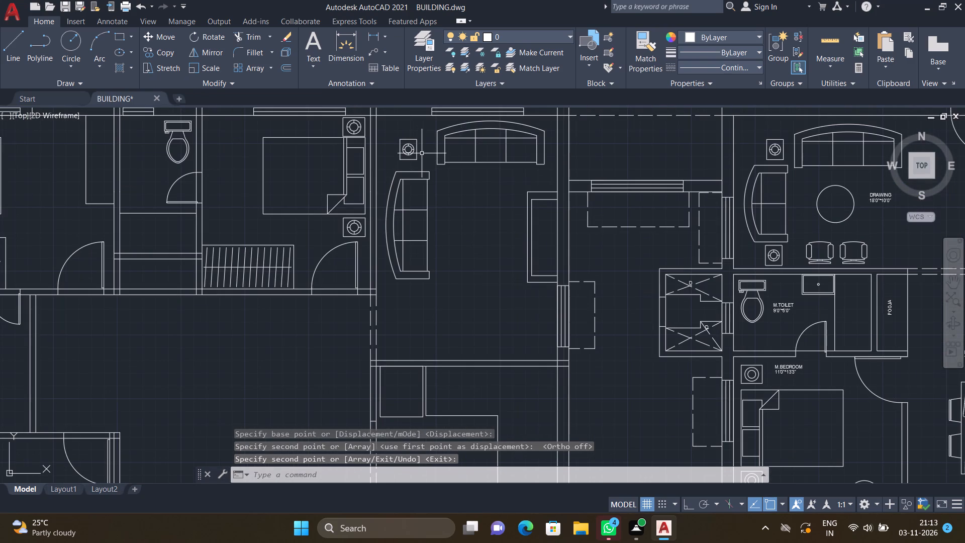
scroll(448, 186, "down", 2)
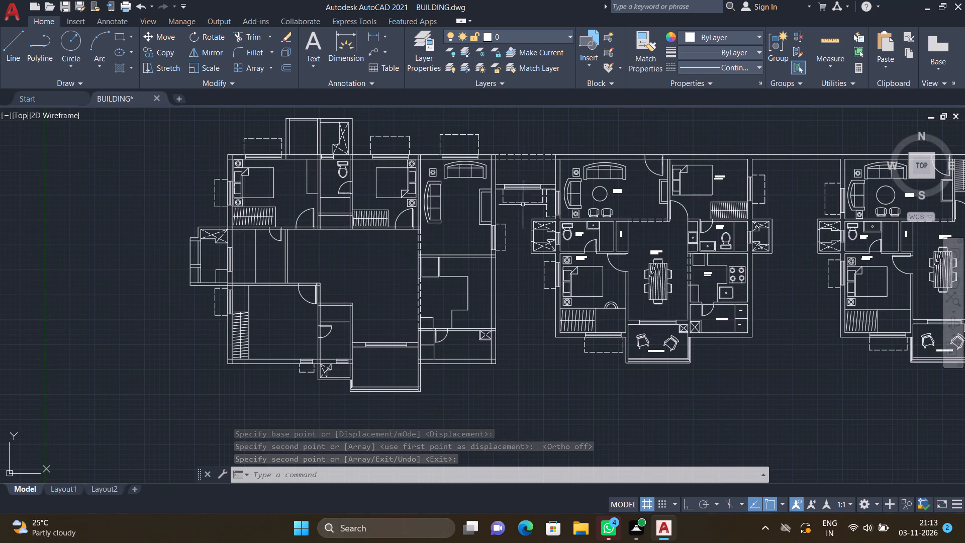
scroll(630, 228, "down", 1)
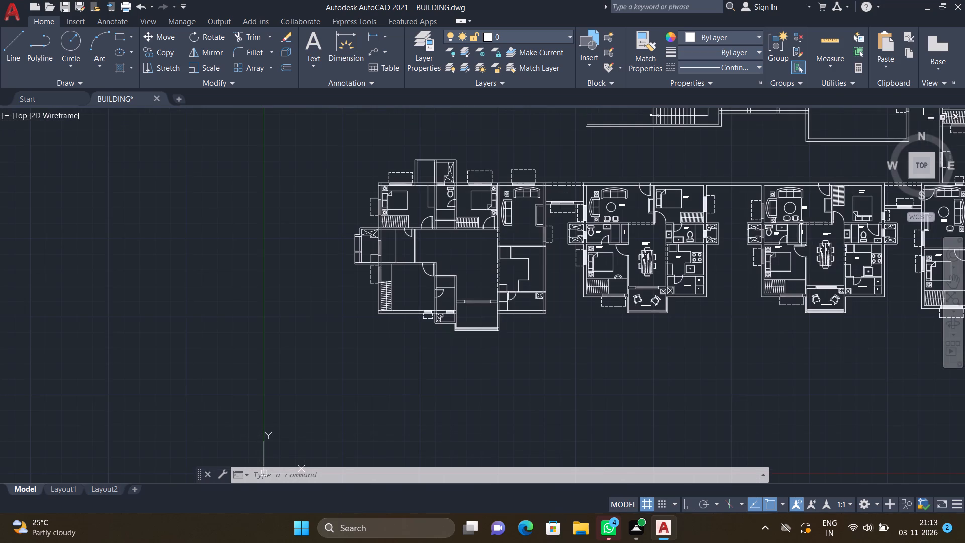
scroll(712, 245, "down", 3)
scroll(774, 189, "up", 2)
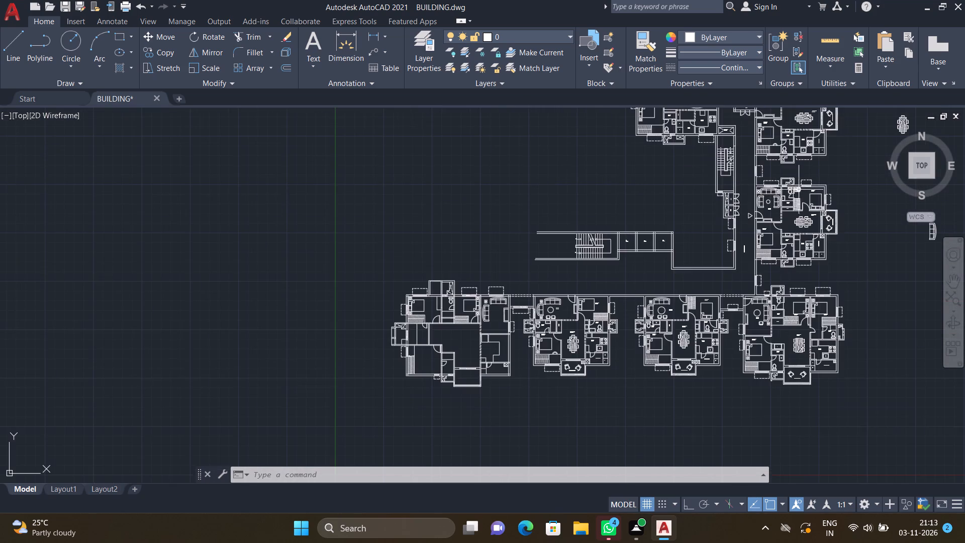
scroll(776, 201, "up", 3)
type("CO")
key("Return")
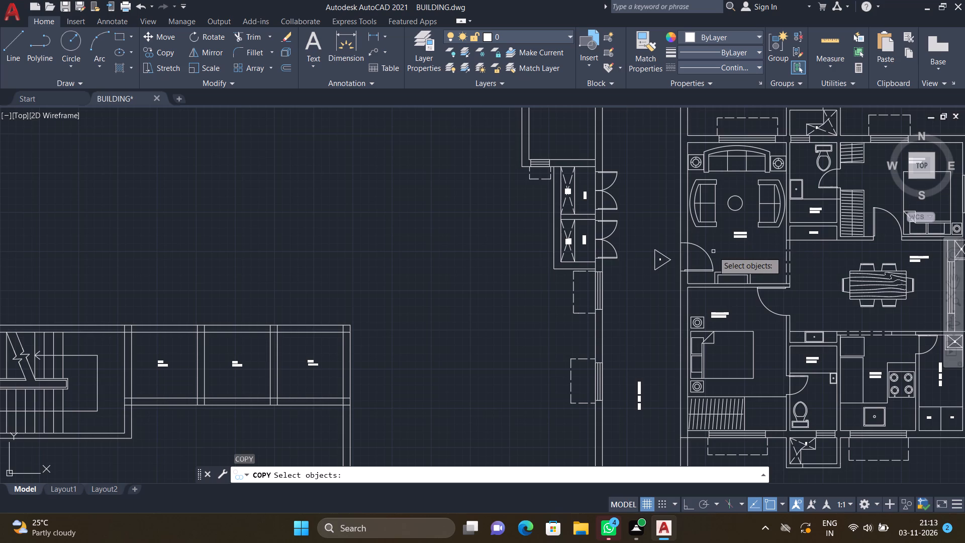
scroll(710, 253, "down", 4)
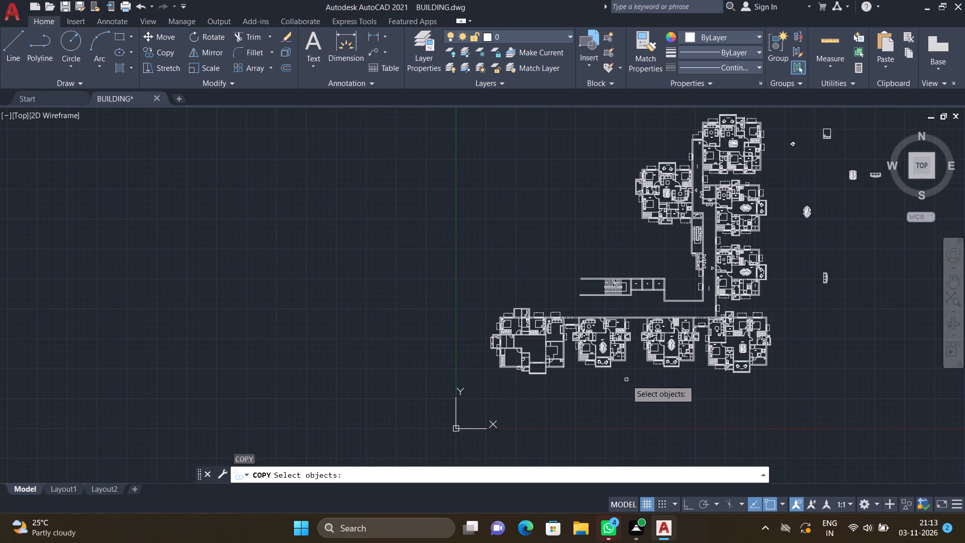
scroll(618, 368, "up", 2)
scroll(533, 275, "up", 3)
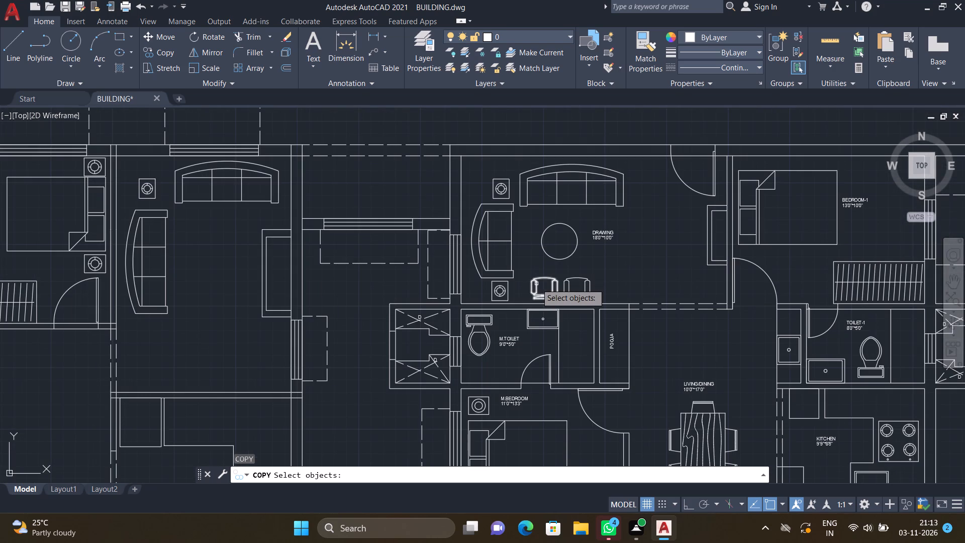
left_click(536, 284)
key("Return")
scroll(544, 300, "up", 2)
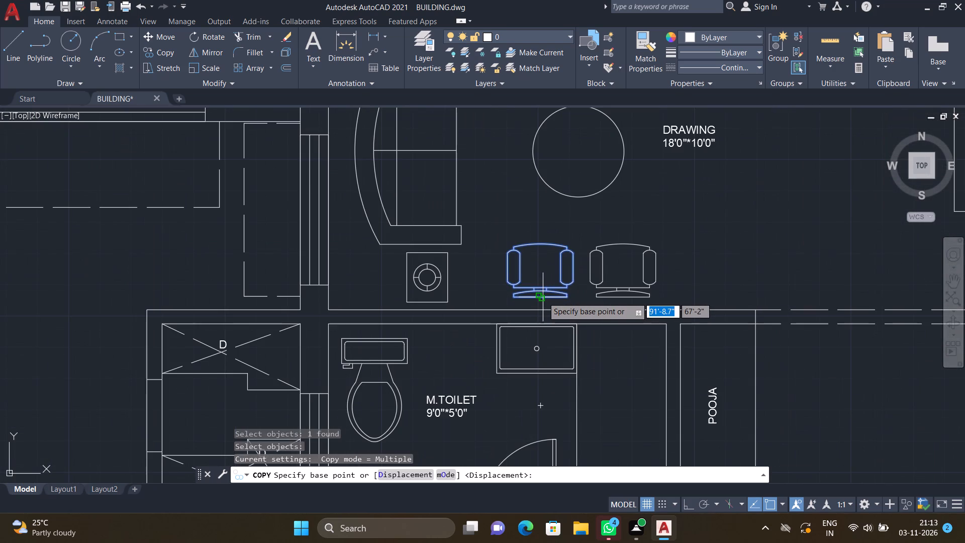
left_click(541, 297)
scroll(417, 317, "down", 3)
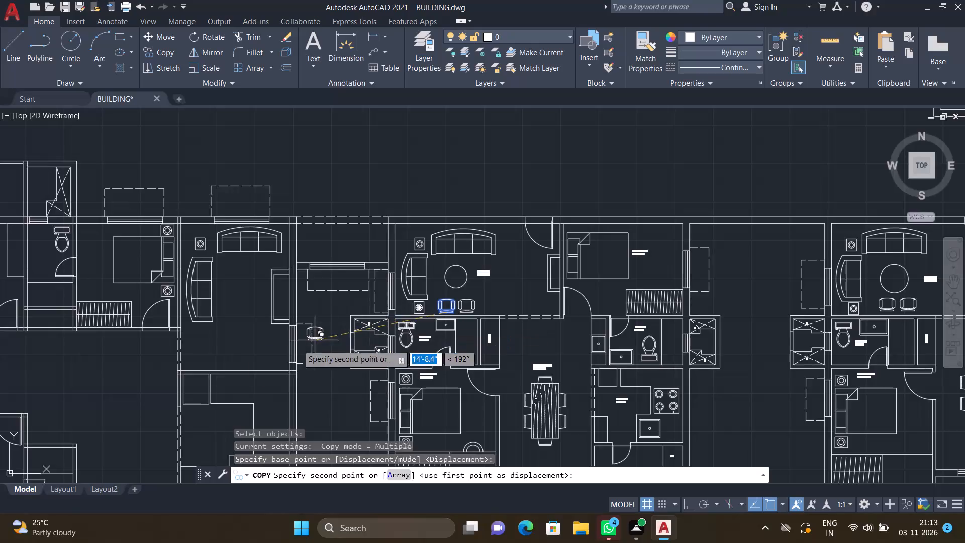
scroll(242, 358, "down", 2)
scroll(234, 363, "up", 3)
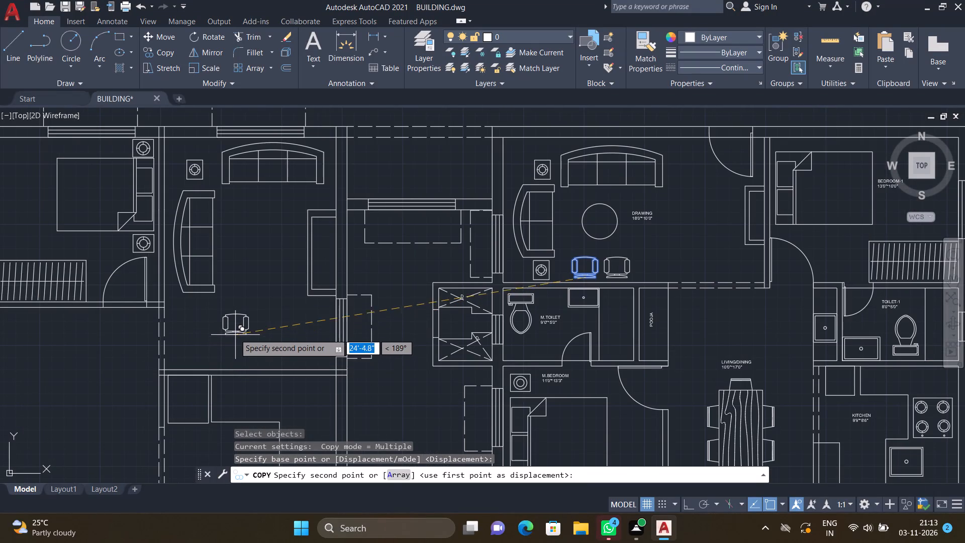
scroll(236, 319, "up", 1)
left_click(252, 318)
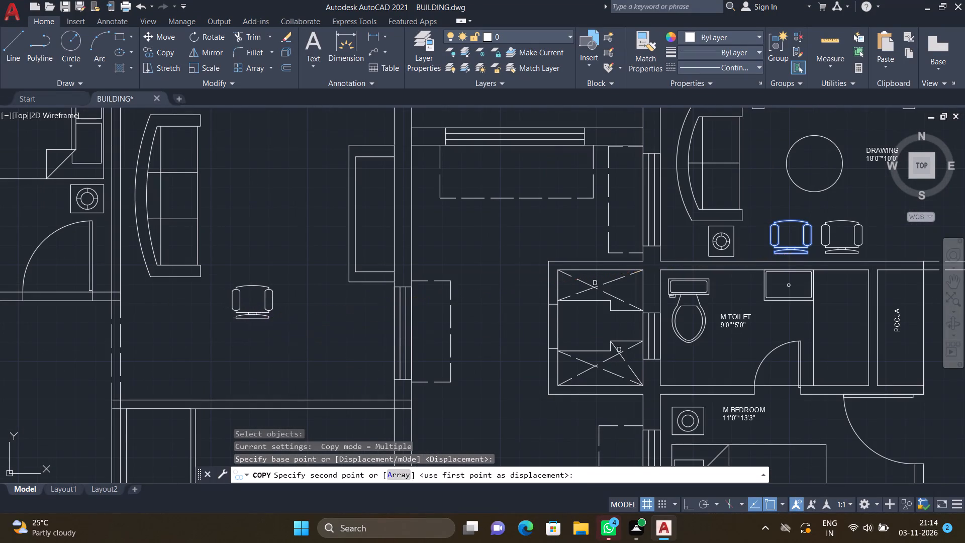
key("Return")
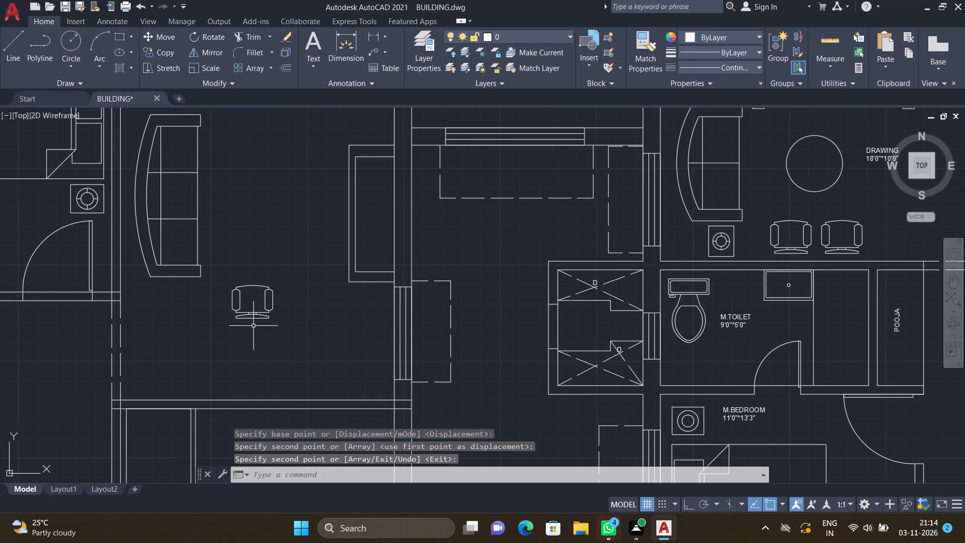
Draw a circle for a round coffee table between the vertical sofa and the wall unit, sized roughly like the neighbouring flat's table.
scroll(253, 326, "down", 3)
scroll(243, 296, "up", 2)
key("c")
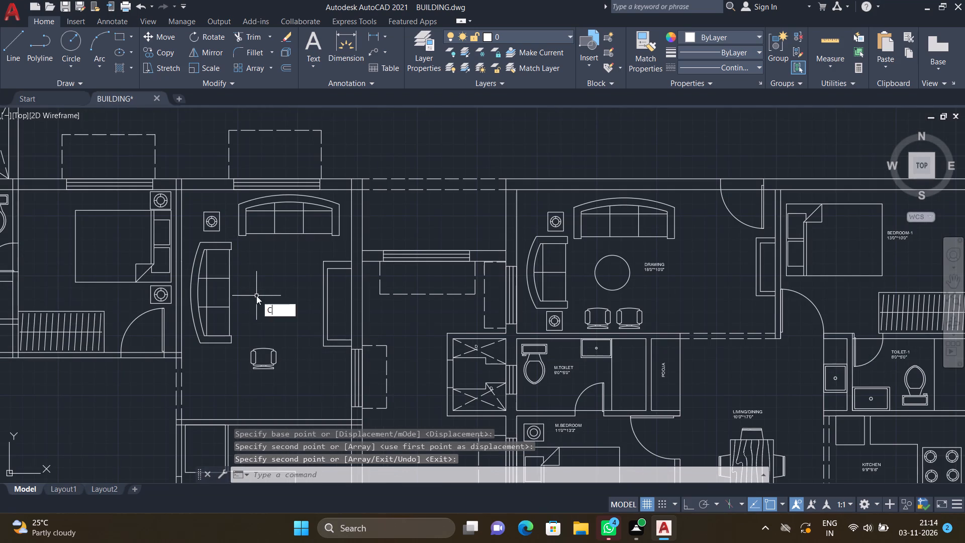
key("Return")
scroll(256, 284, "up", 2)
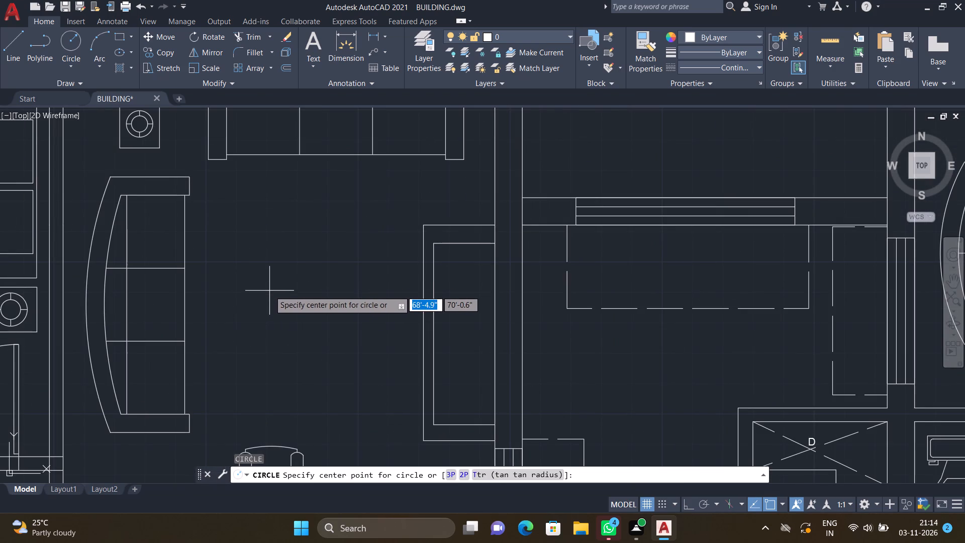
left_click(278, 291)
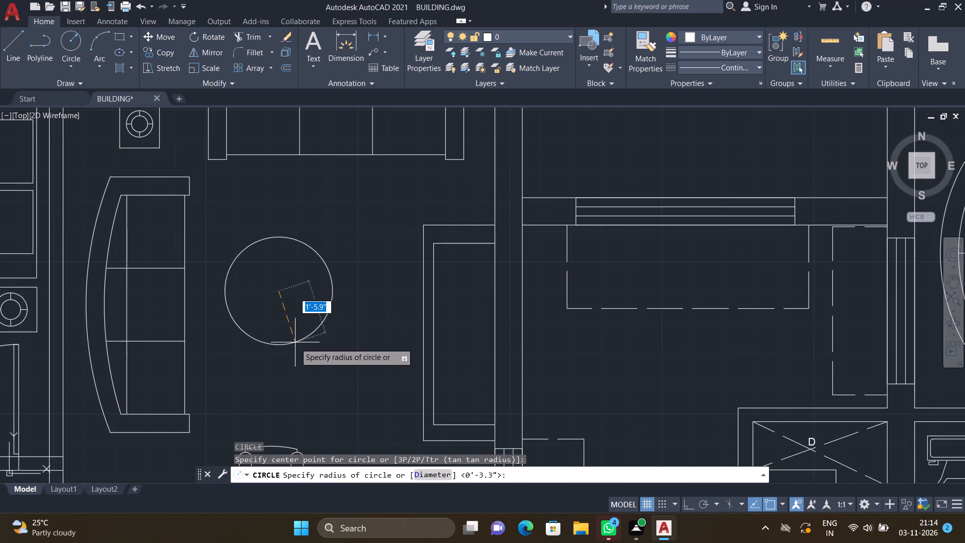
left_click(294, 336)
Copy the lamp side table by its top-edge midpoint to just below the vertical sofa in the unfurnished flat's drawing room.
scroll(269, 310, "down", 2)
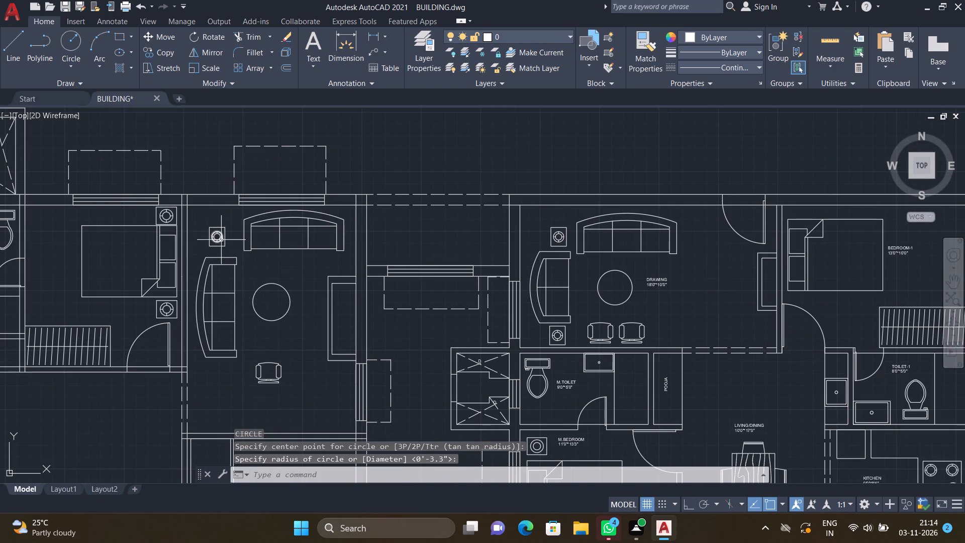
scroll(222, 242, "up", 2)
key("c")
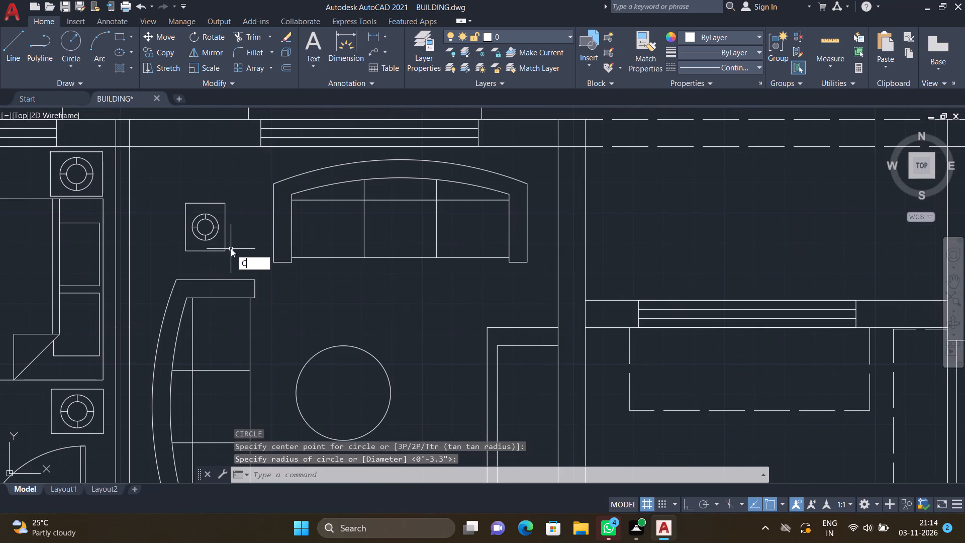
key("o")
key("Return")
left_click_drag(237, 264, 233, 258)
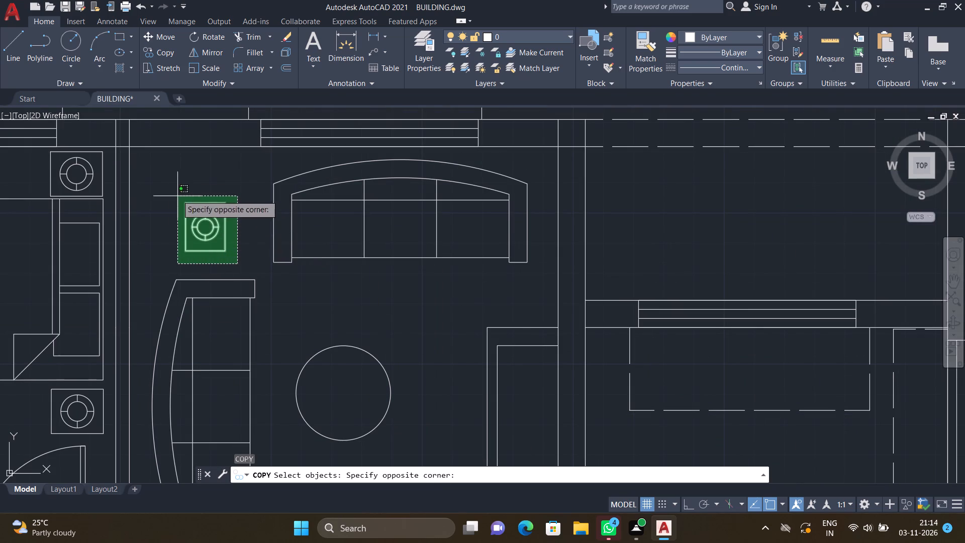
left_click(167, 174)
key("Return")
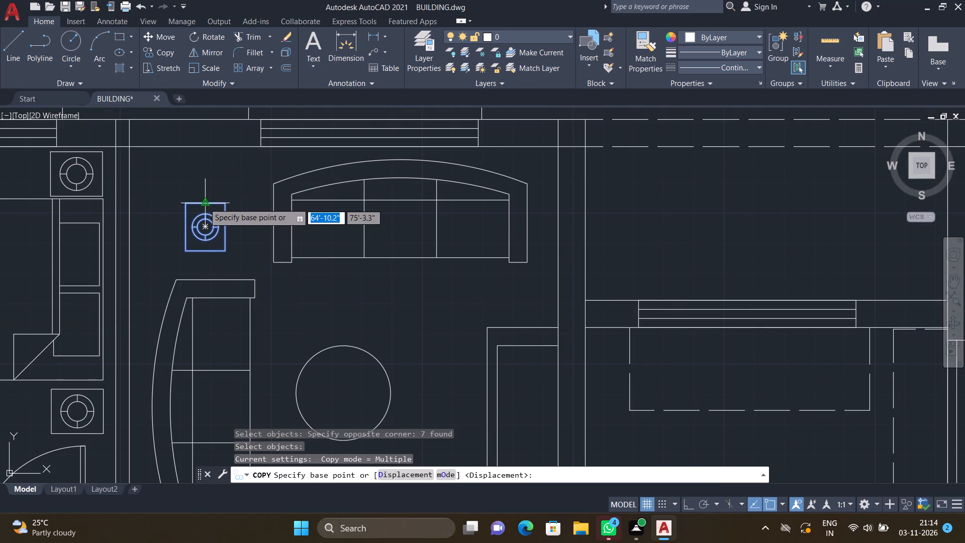
left_click(204, 203)
scroll(216, 311, "down", 4)
scroll(216, 392, "up", 3)
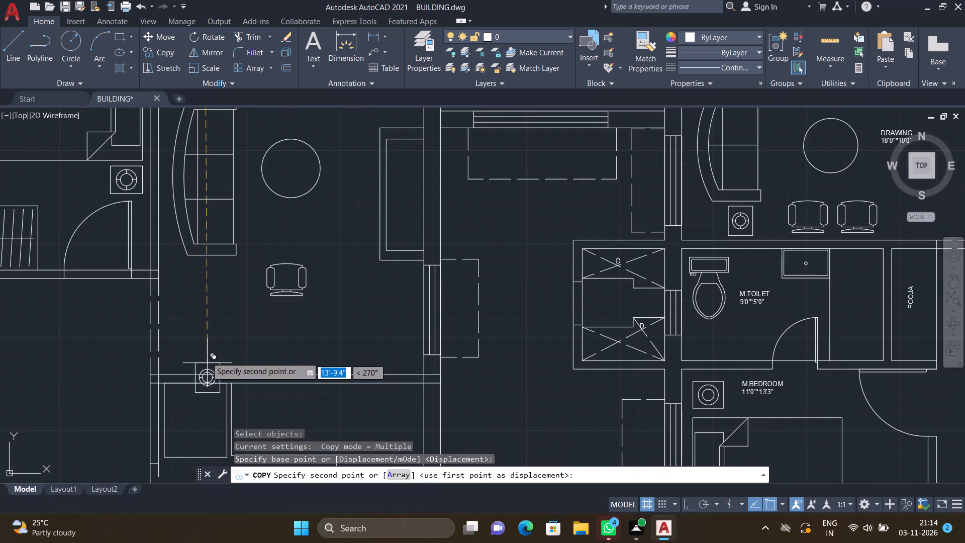
scroll(204, 283, "up", 1)
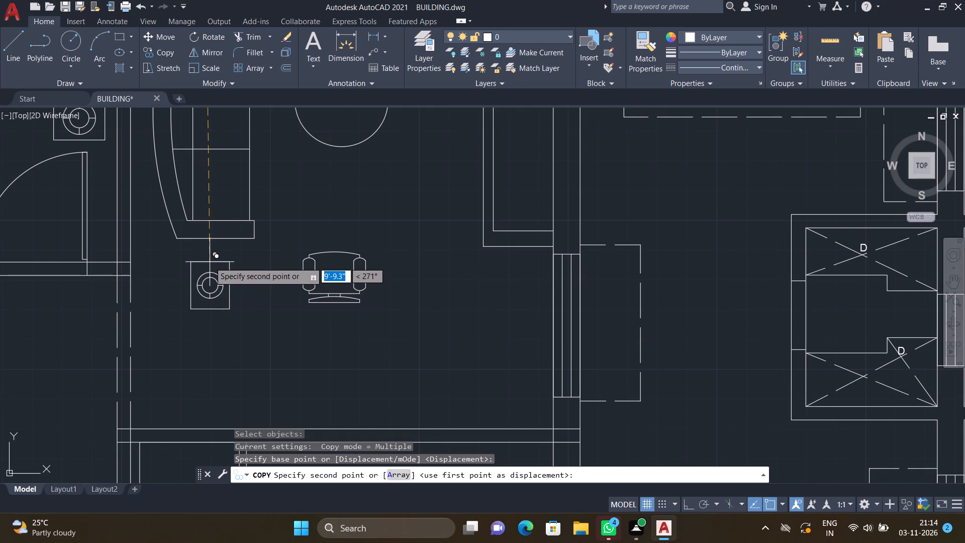
left_click(210, 262)
key("Return")
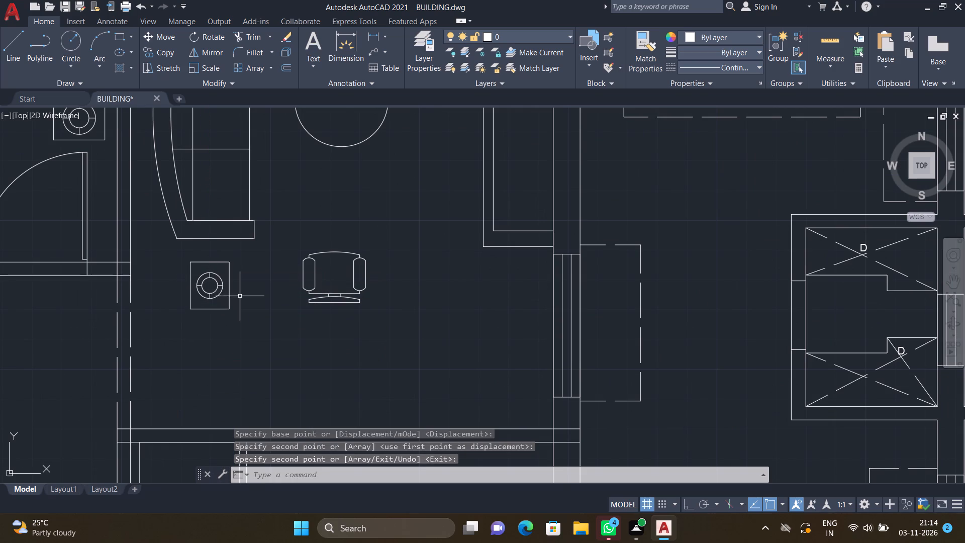
Copy the sink from the neighbouring 9'9"*8'6" KITCHEN by its top-edge midpoint onto the lower counter section of the unfurnished flat's kitchen.
scroll(242, 304, "down", 2)
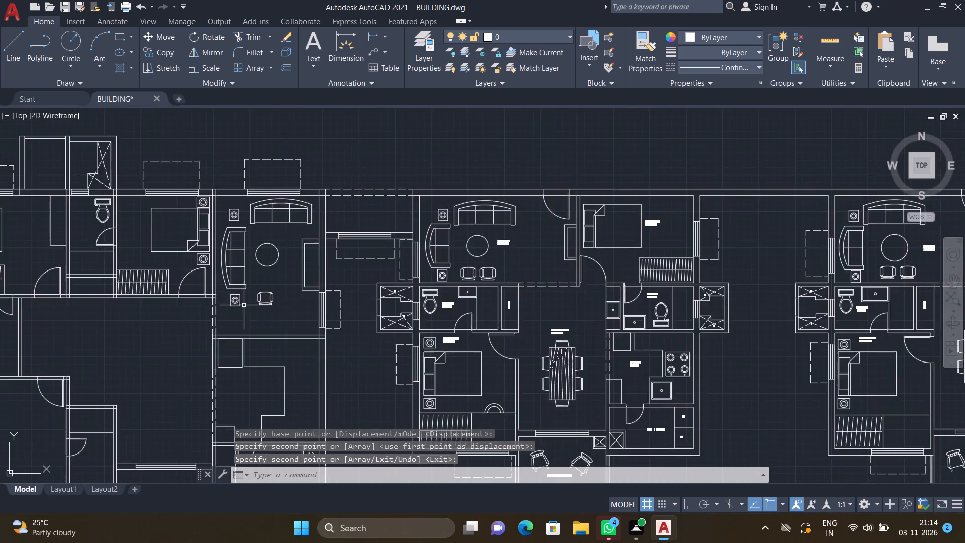
scroll(244, 306, "down", 2)
scroll(521, 383, "up", 3)
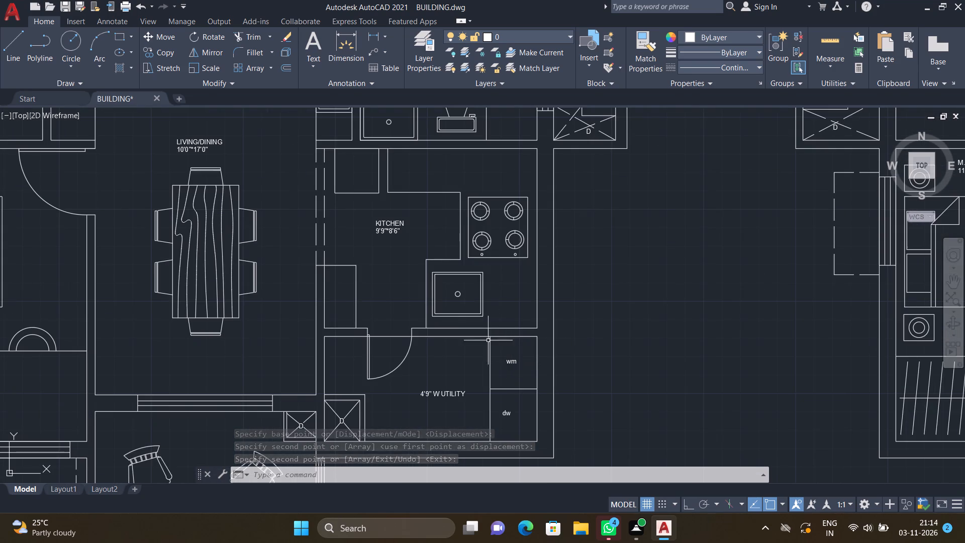
scroll(483, 316, "up", 2)
key("c")
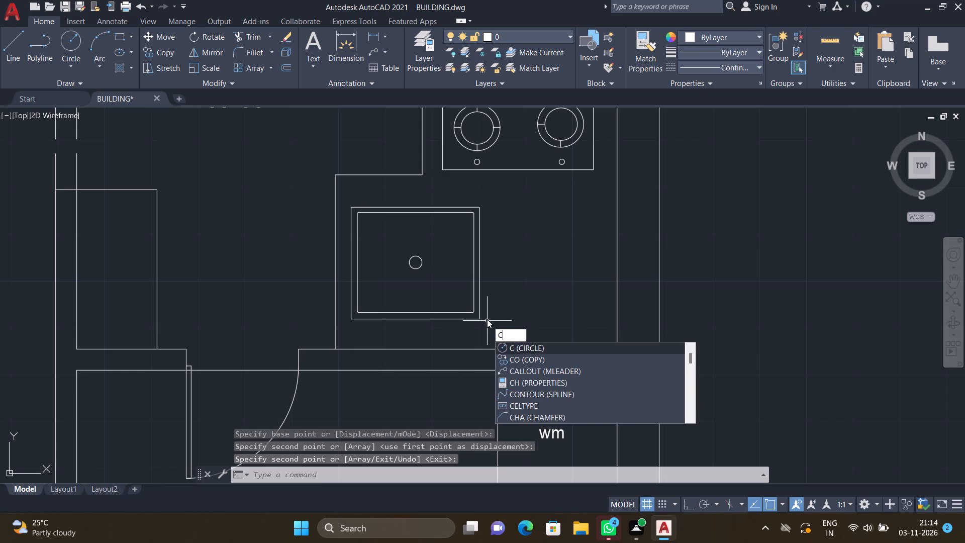
key("o")
key("Return")
left_click_drag(487, 332, 481, 330)
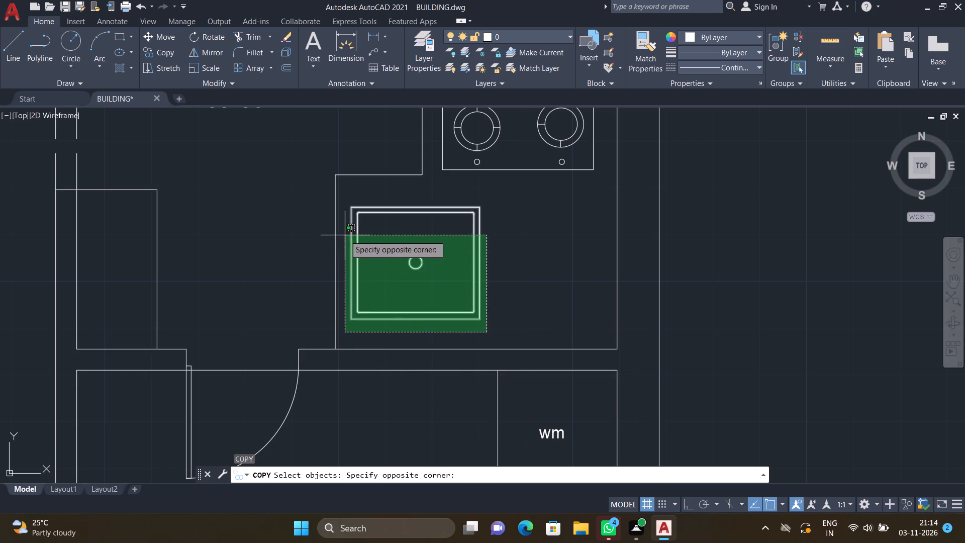
scroll(346, 231, "up", 2)
left_click(338, 151)
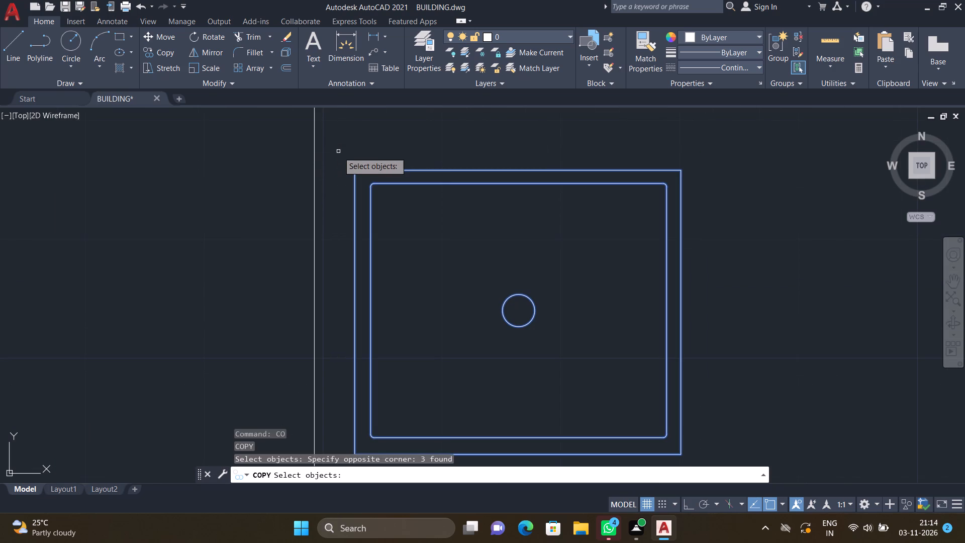
key("Return")
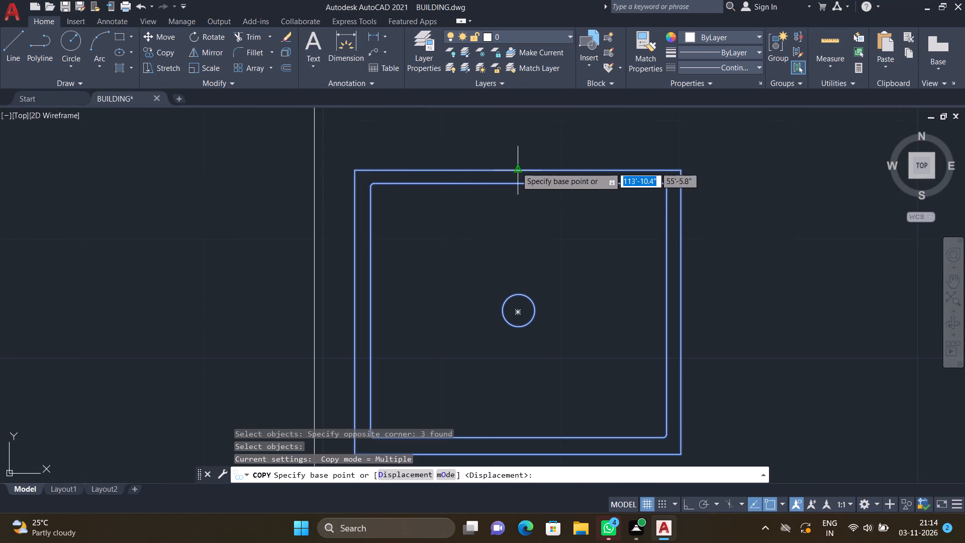
left_click(520, 169)
scroll(494, 212, "down", 5)
scroll(402, 286, "up", 1)
scroll(361, 307, "down", 4)
scroll(203, 333, "up", 3)
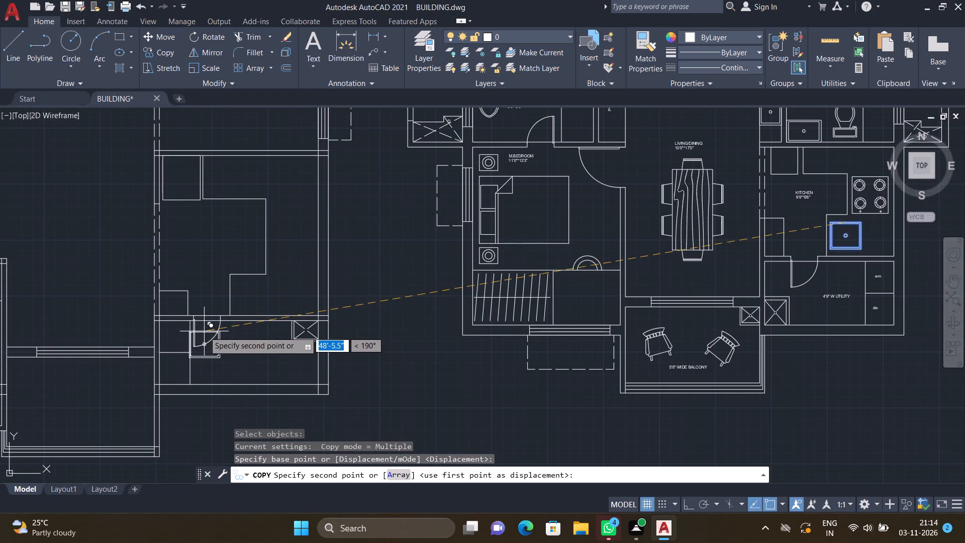
scroll(256, 311, "up", 2)
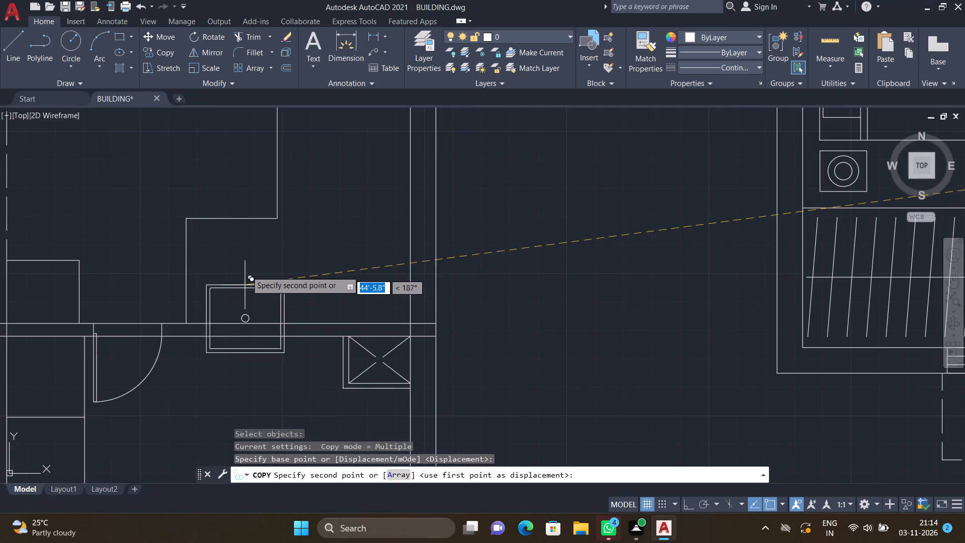
scroll(244, 237, "up", 1)
left_click(242, 239)
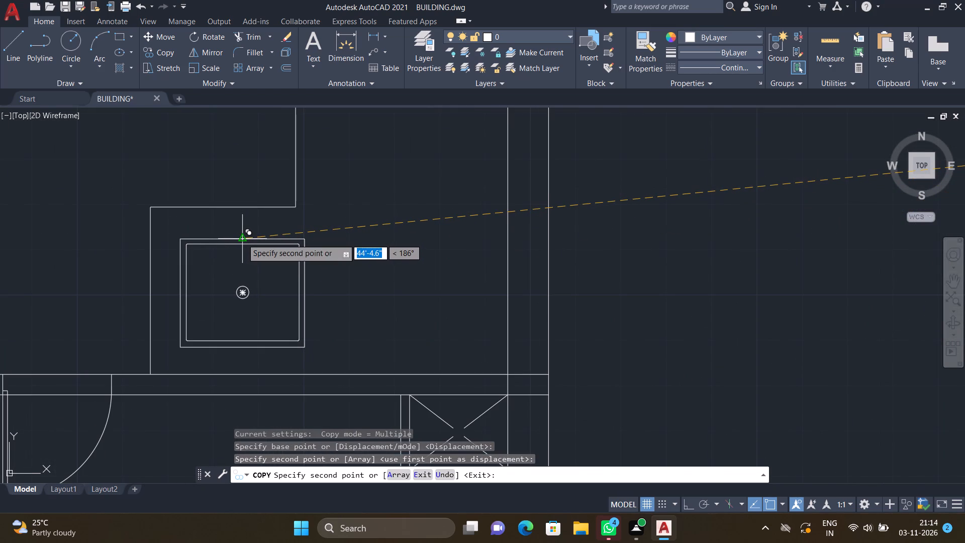
key("Return")
Copy the four-burner hob from the neighbouring KITCHEN by its top edge onto the unfurnished kitchen's side-wall counter, above and right of the sink.
scroll(347, 277, "down", 4)
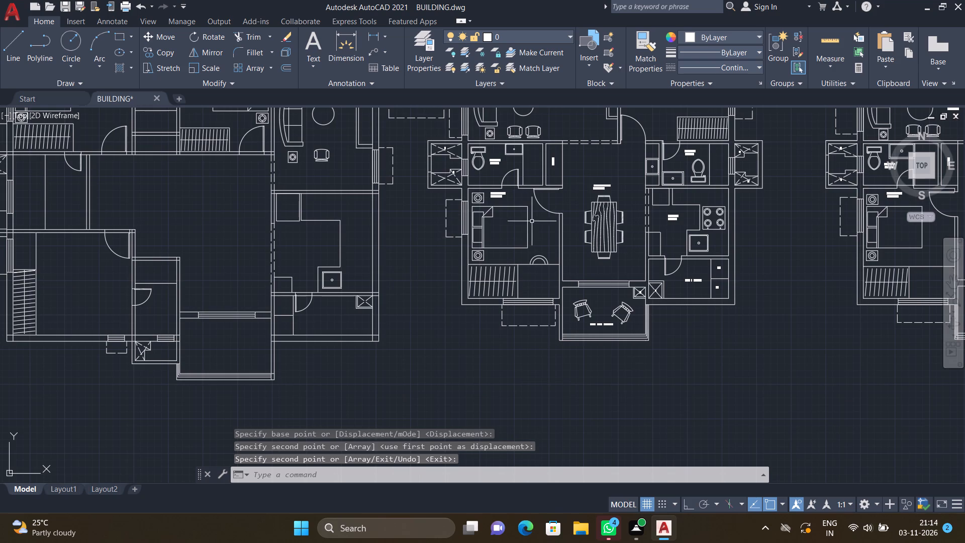
scroll(726, 223, "up", 3)
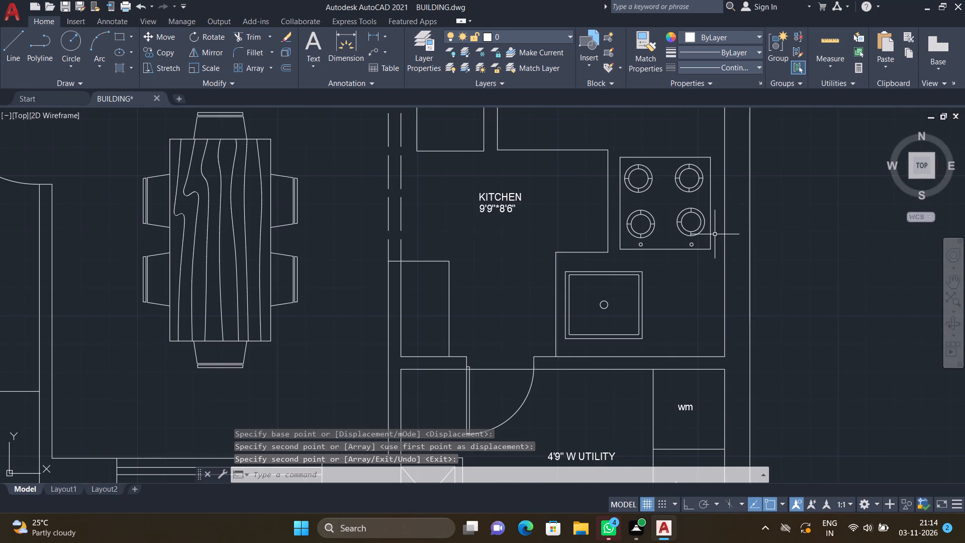
key("c")
key("o")
key("Return")
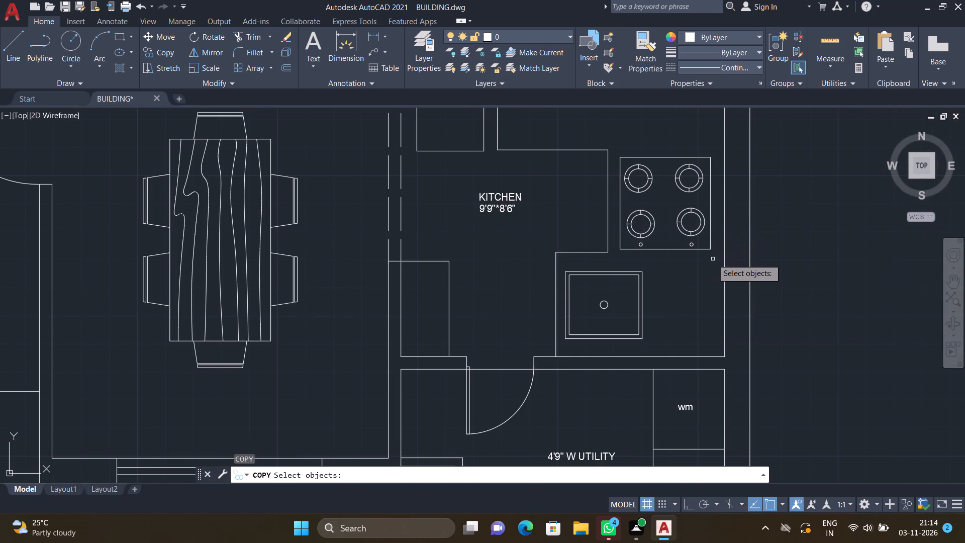
left_click(714, 259)
scroll(617, 172, "up", 1)
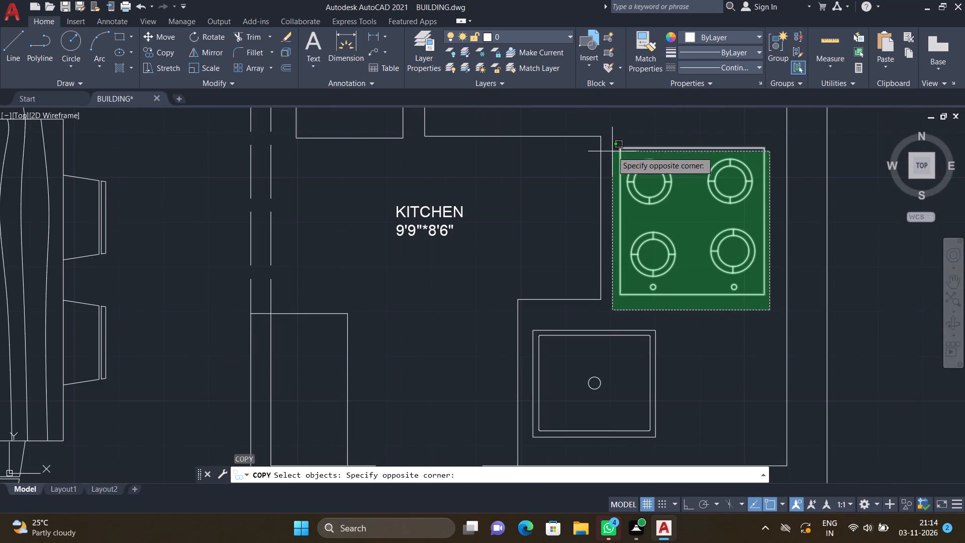
left_click(615, 135)
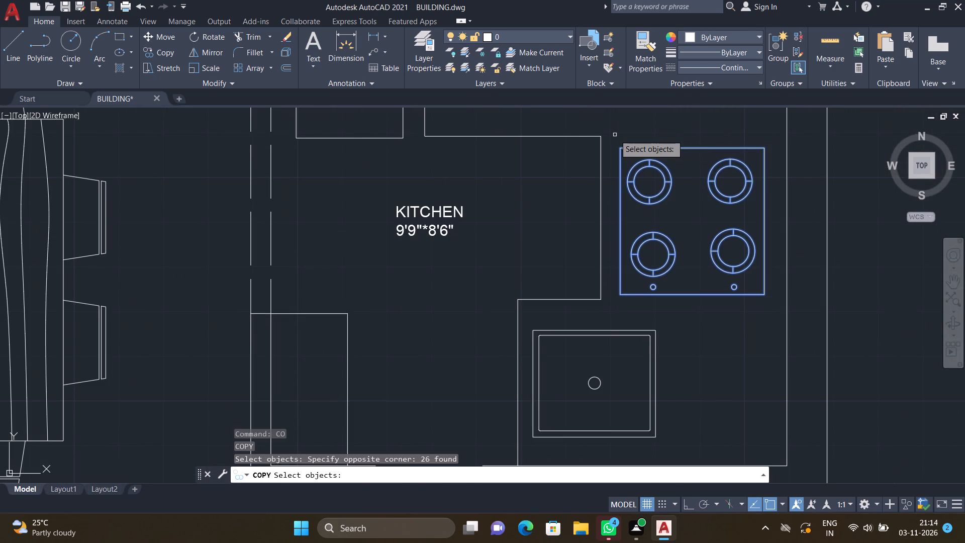
key("Return")
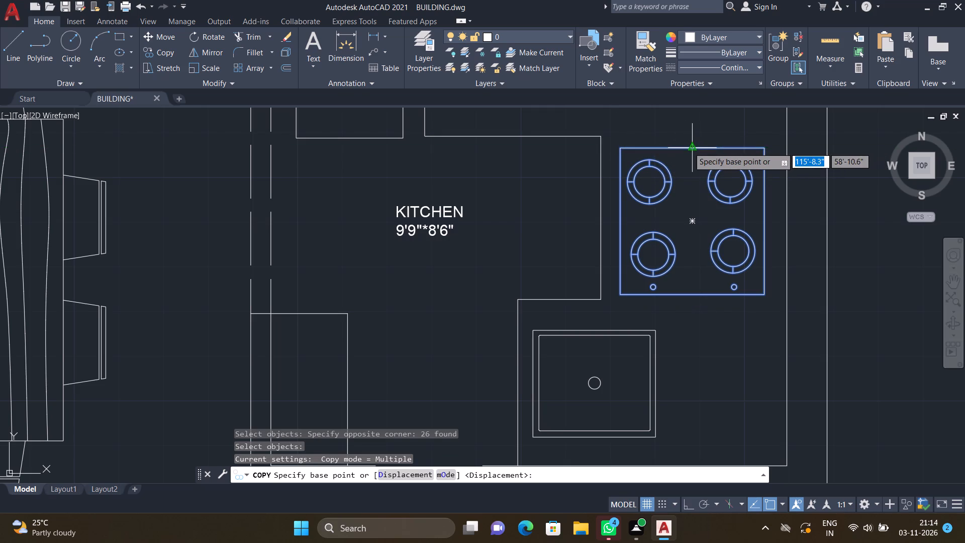
left_click(689, 147)
scroll(627, 212, "down", 4)
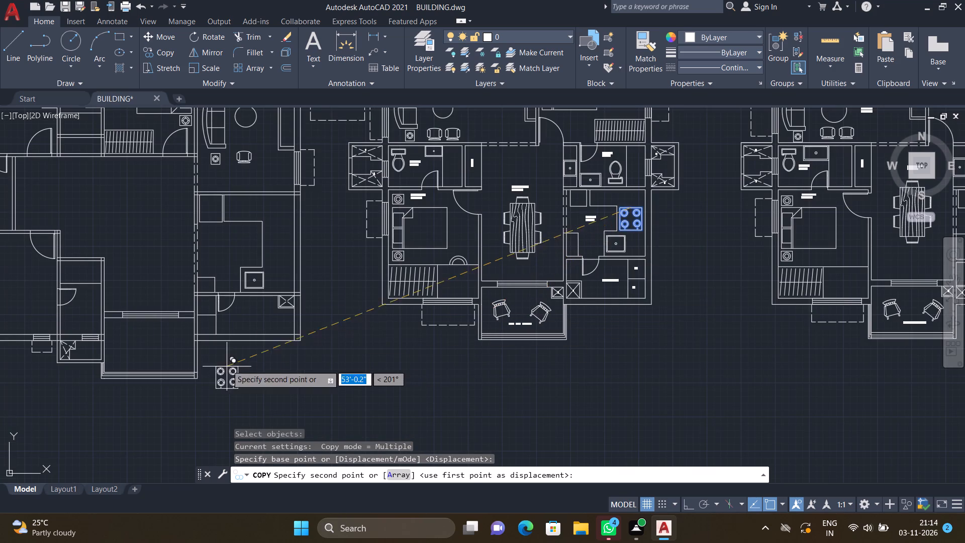
scroll(268, 249, "up", 3)
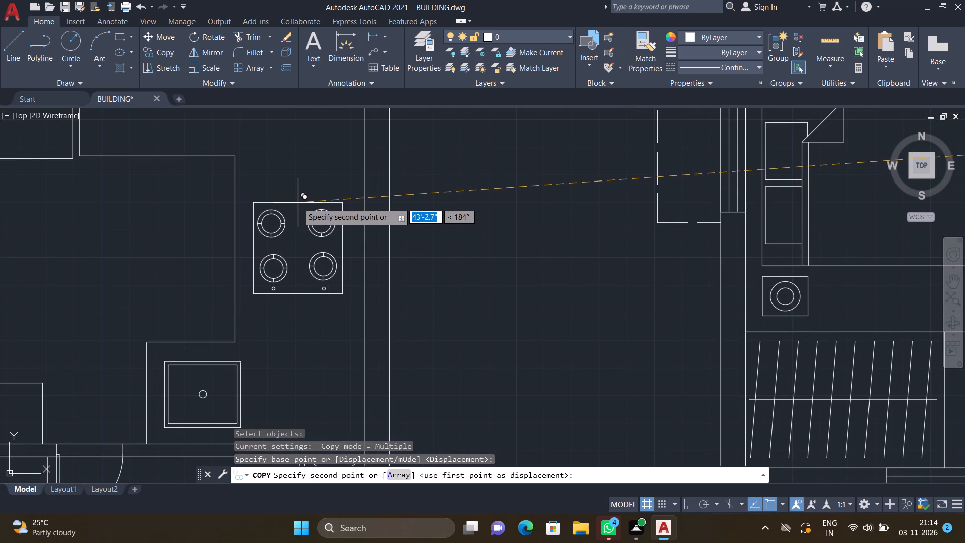
left_click(299, 203)
key("Return")
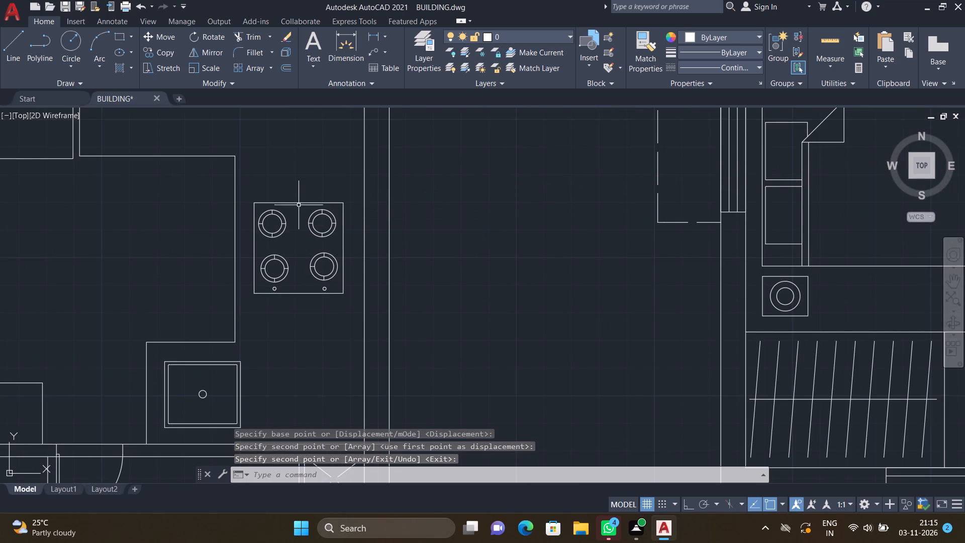
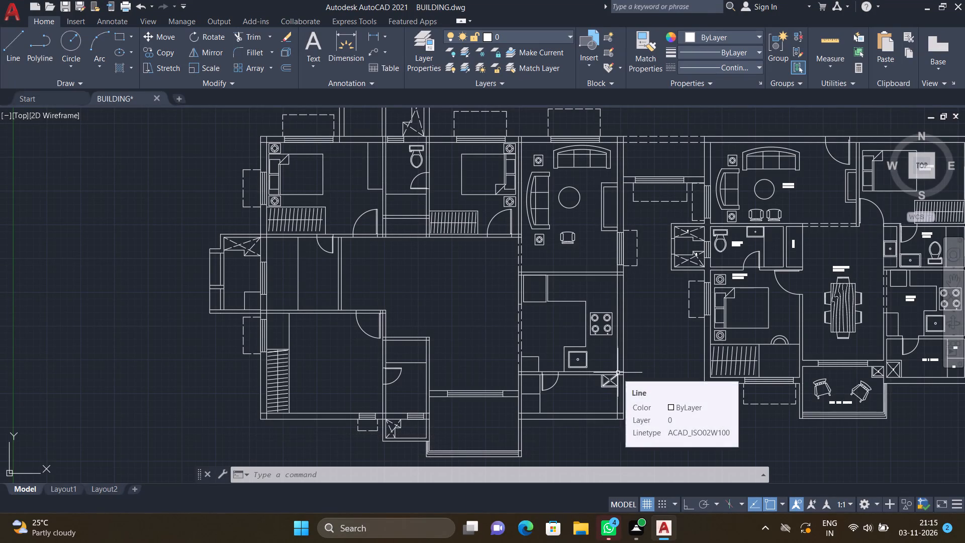
Copy the six-chair wooden dining table beside the 11'8"*11'0" DRAWING room by its top-edge midpoint into the unfurnished flat's dining area, above the balcony.
scroll(553, 331, "down", 2)
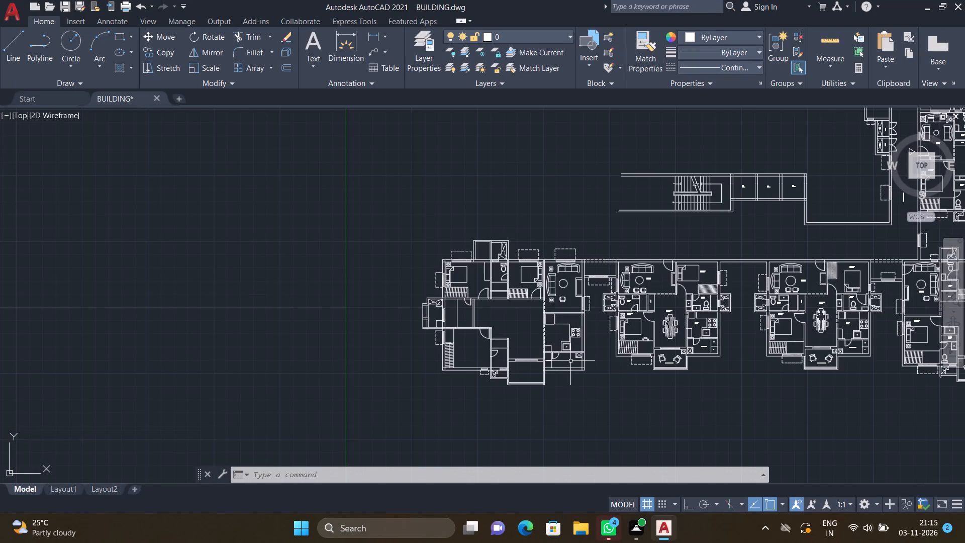
scroll(552, 409, "up", 1)
scroll(576, 355, "up", 1)
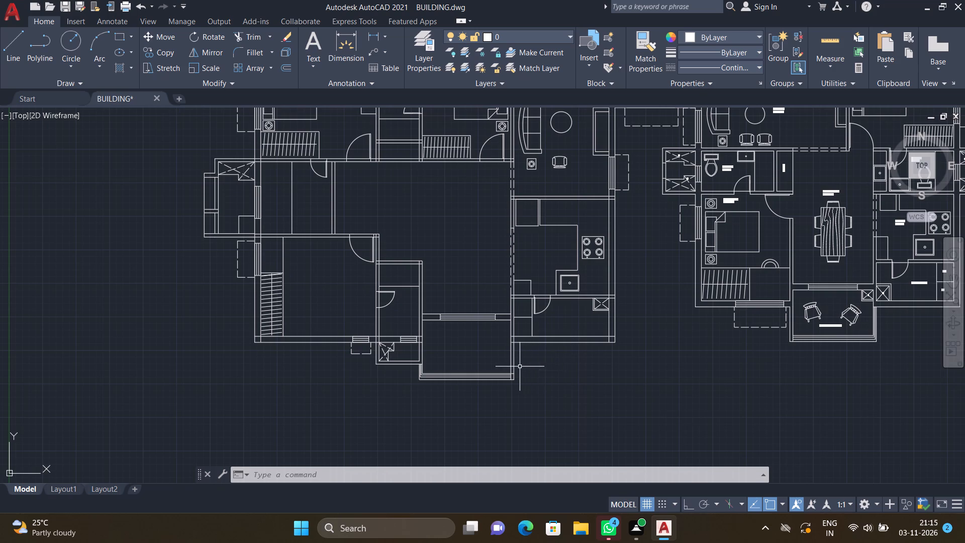
scroll(520, 366, "down", 1)
scroll(714, 297, "down", 2)
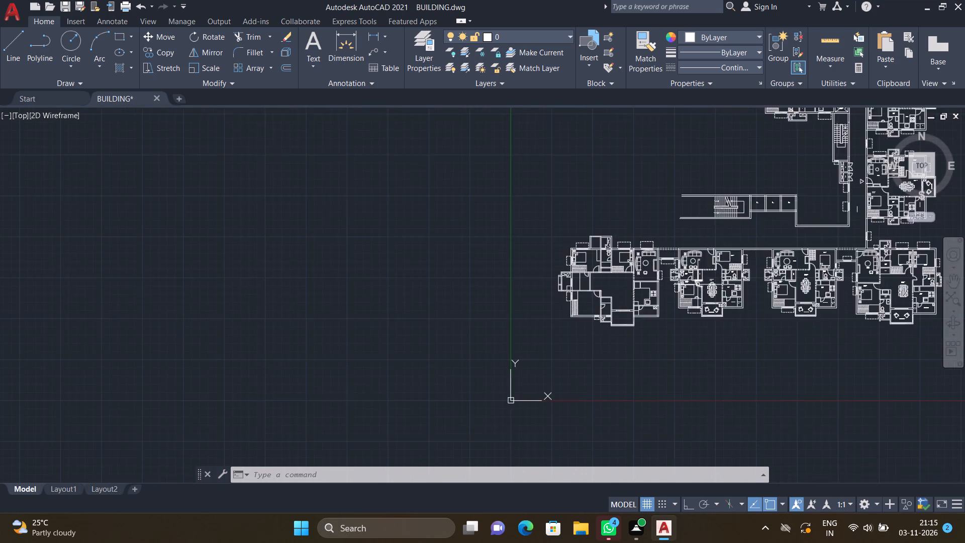
scroll(697, 284, "down", 1)
scroll(775, 133, "up", 2)
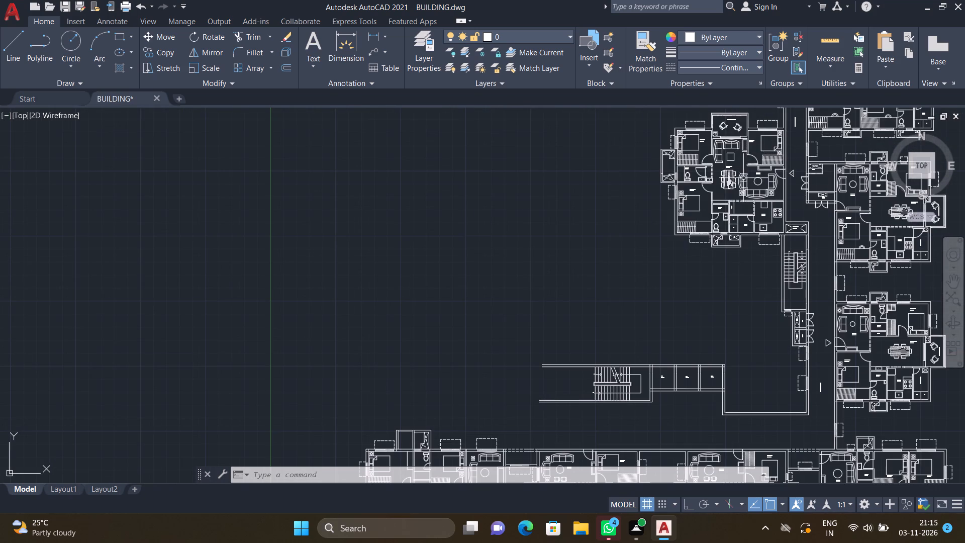
scroll(734, 189, "up", 2)
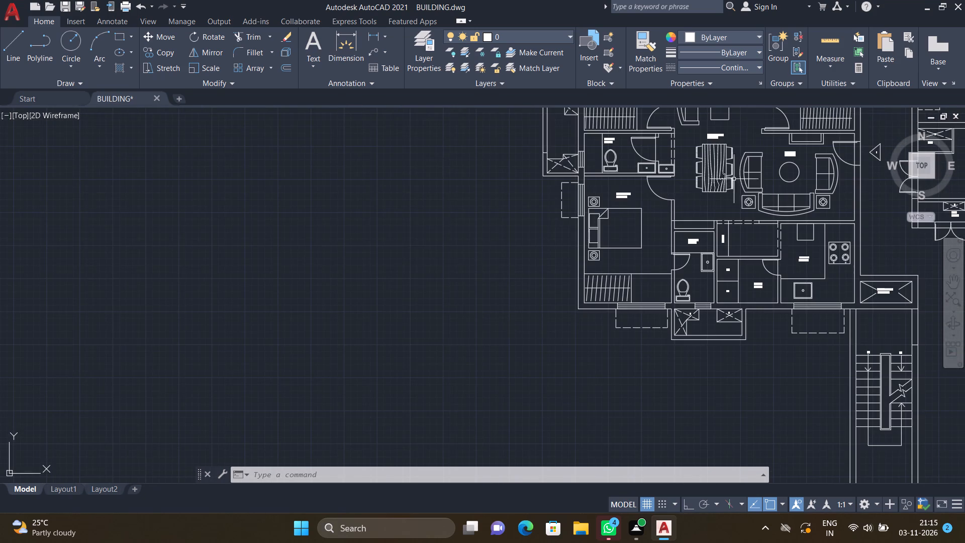
scroll(733, 177, "up", 2)
key("c")
key("o")
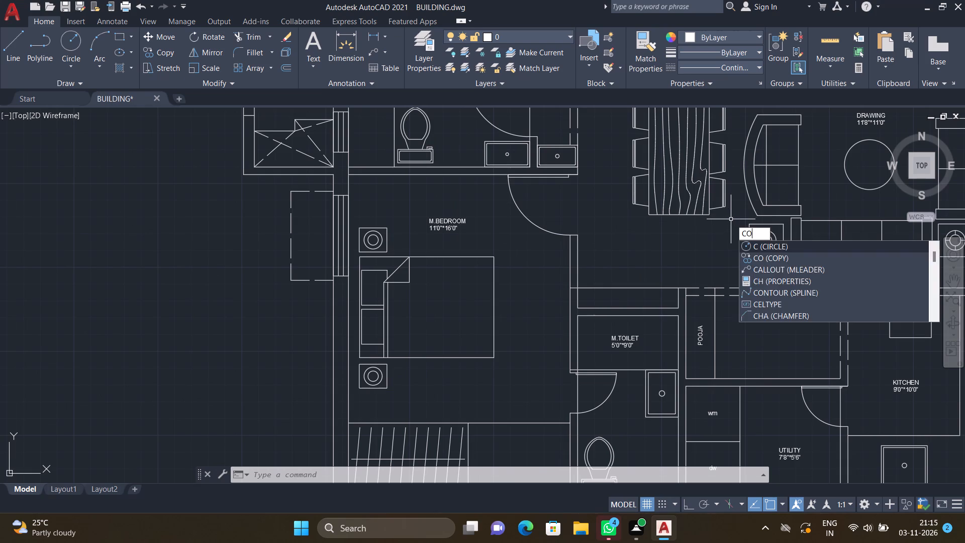
key("Return")
scroll(728, 208, "down", 2)
scroll(728, 214, "up", 2)
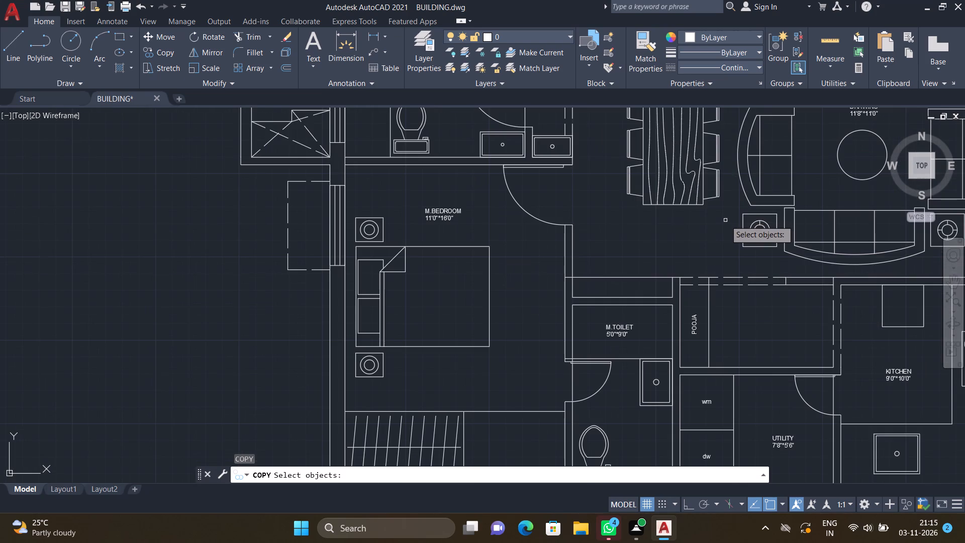
left_click_drag(723, 221, 709, 214)
scroll(643, 183, "down", 2)
scroll(632, 152, "up", 3)
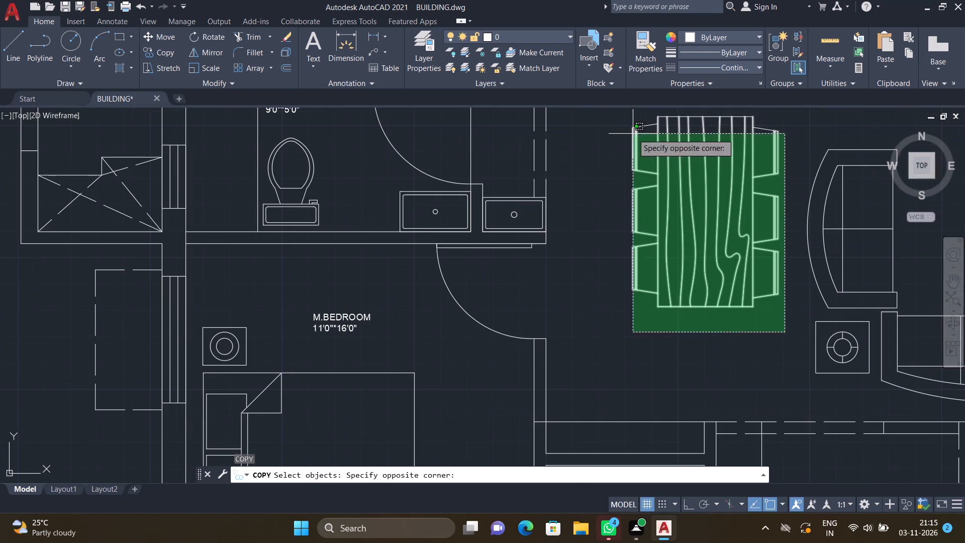
left_click(624, 104)
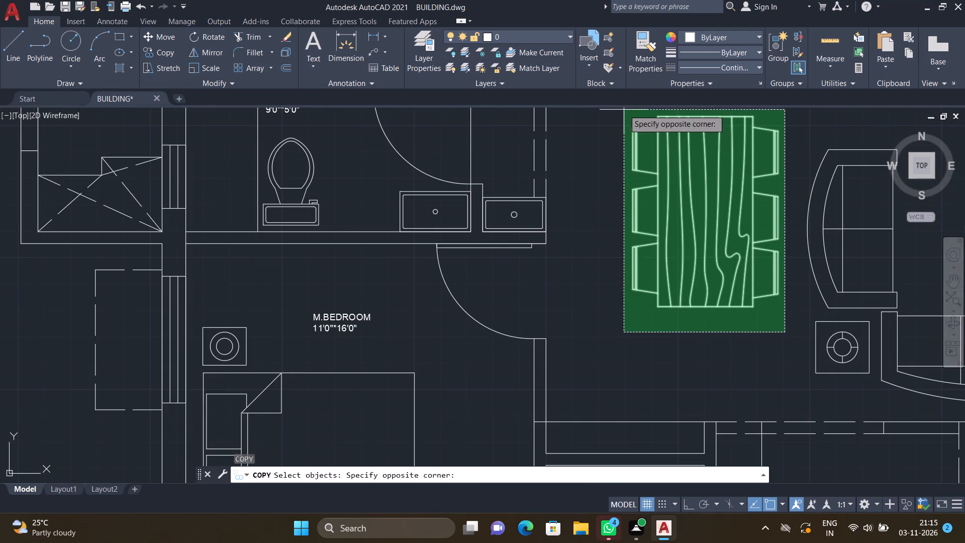
left_click(623, 110)
key("Return")
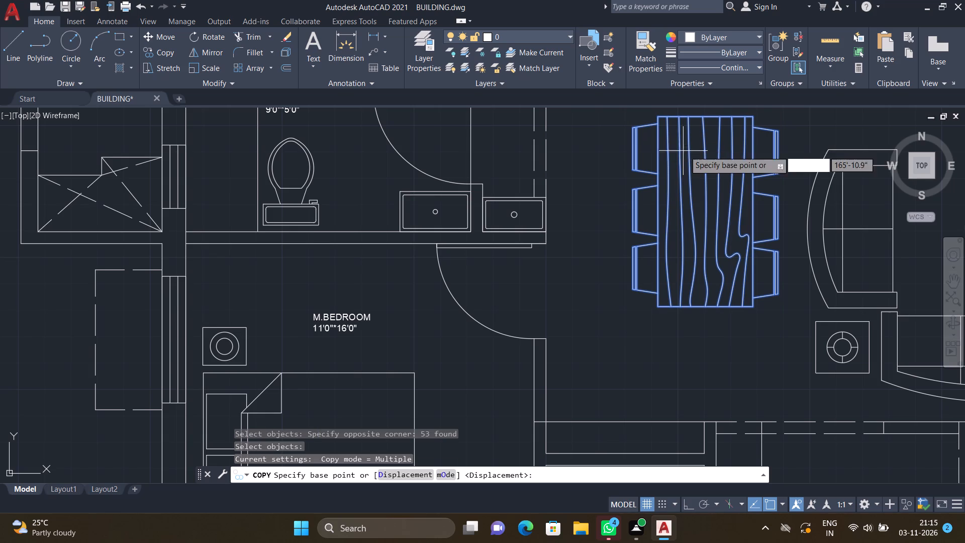
left_click(706, 117)
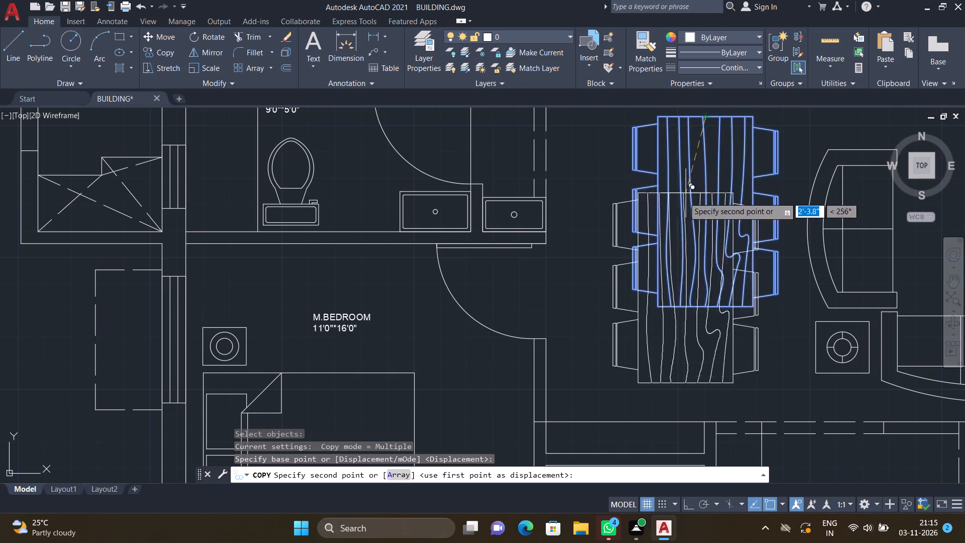
scroll(672, 228, "down", 4)
scroll(626, 294, "down", 5)
scroll(594, 361, "up", 4)
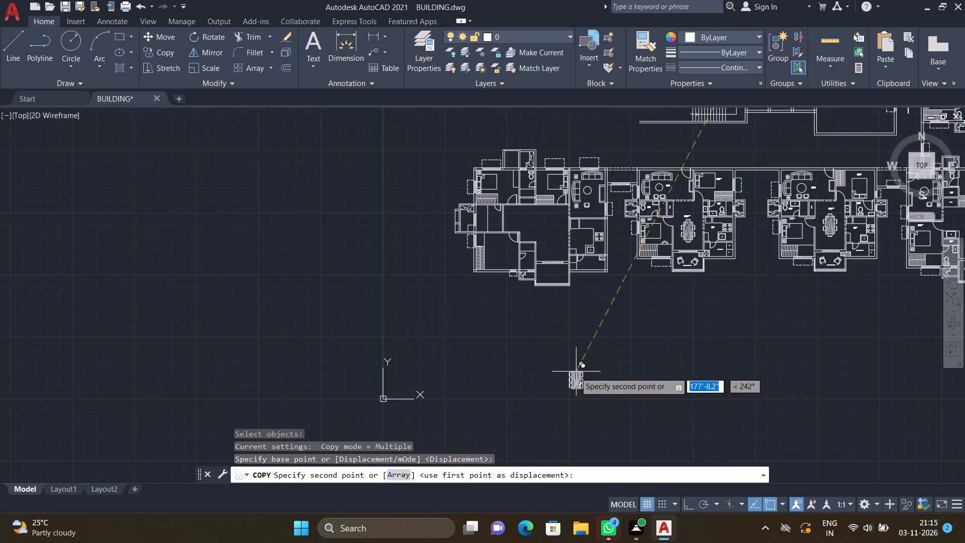
scroll(550, 215, "up", 2)
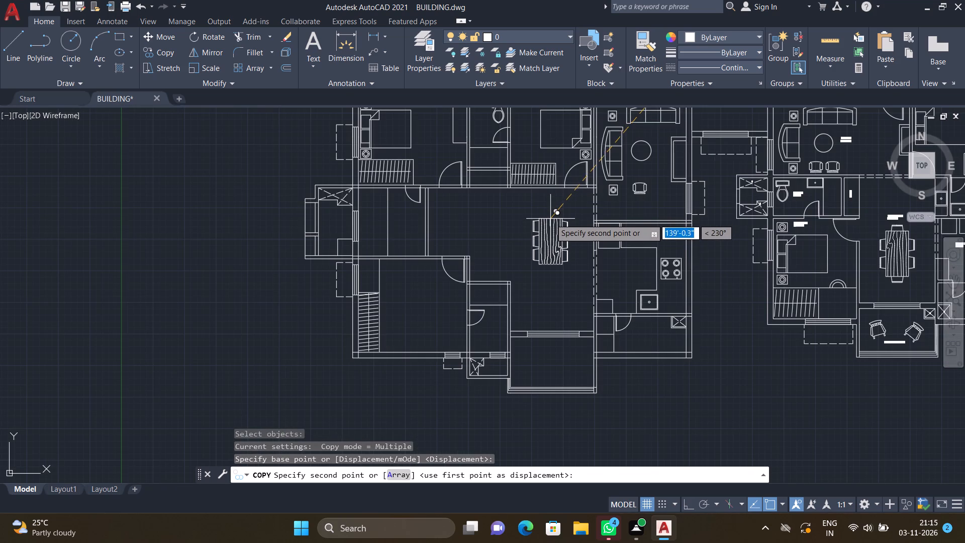
left_click(551, 257)
key("Return")
Copy the WC from the end flat's 5'0"*9'0" M.TOILET by its cistern's back-edge midpoint to the lower wall of the unfurnished flat's toilet between the left-hand bedrooms.
scroll(521, 280, "down", 1)
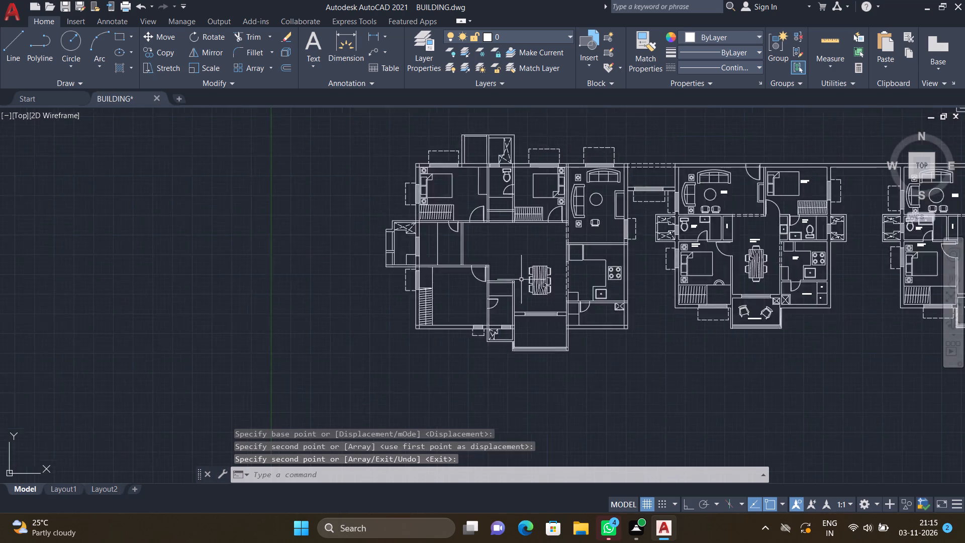
scroll(520, 280, "down", 1)
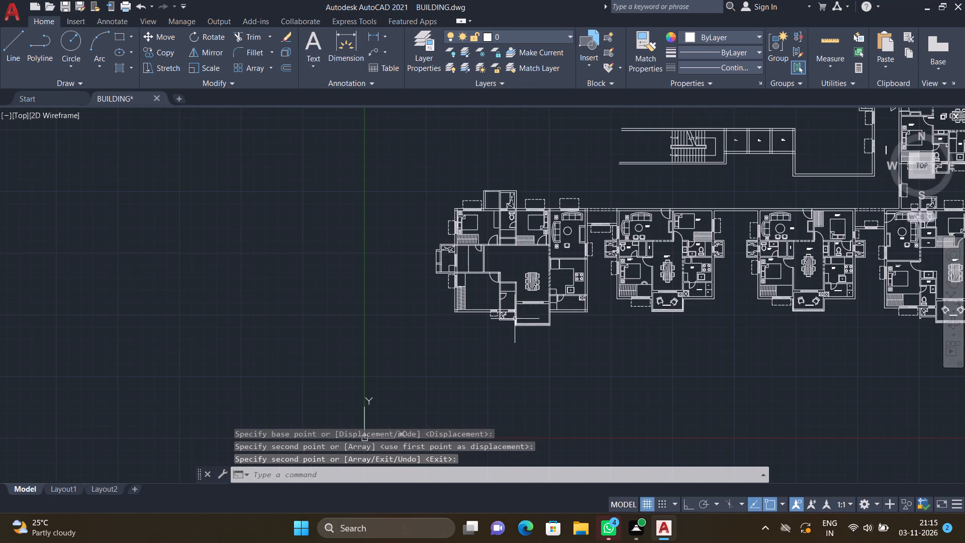
scroll(464, 245, "up", 3)
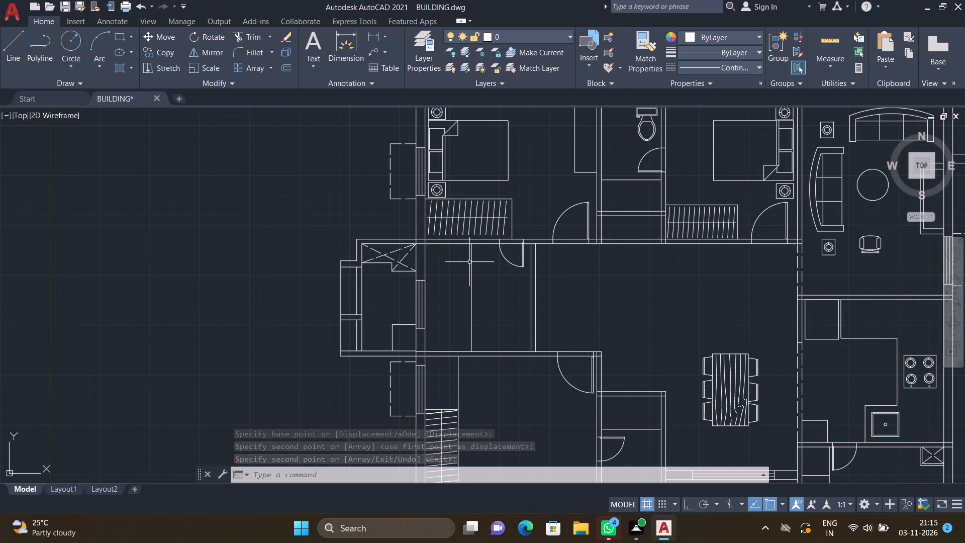
scroll(471, 277, "down", 2)
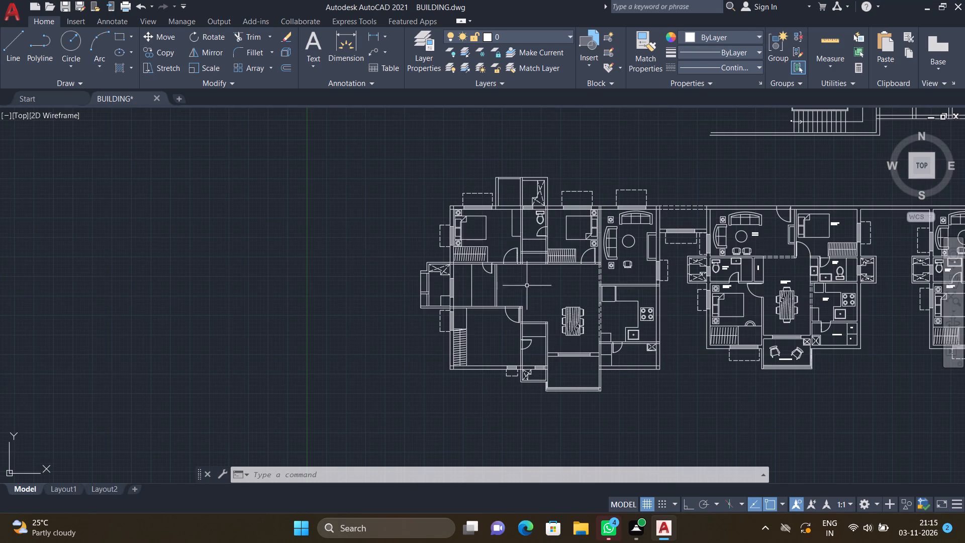
scroll(611, 299, "down", 2)
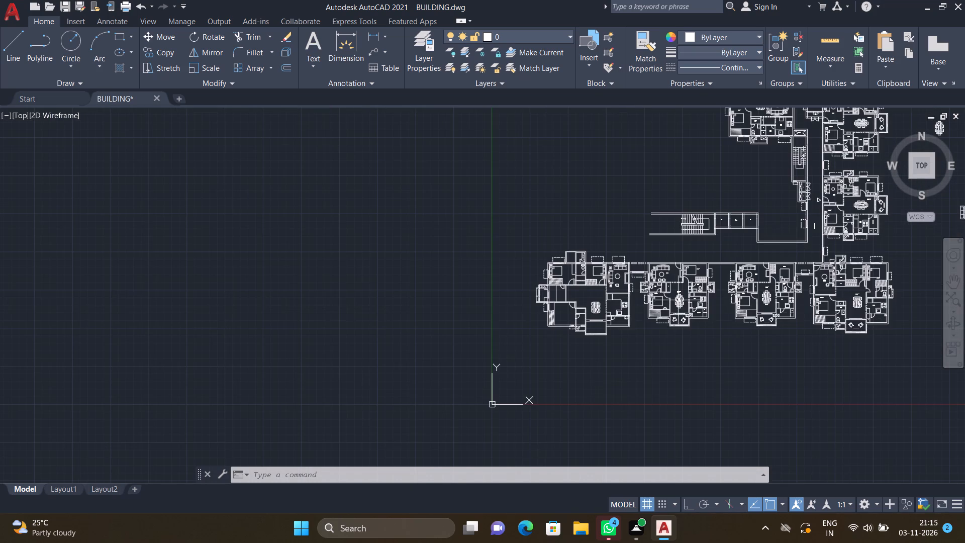
scroll(860, 287, "up", 2)
scroll(779, 326, "up", 1)
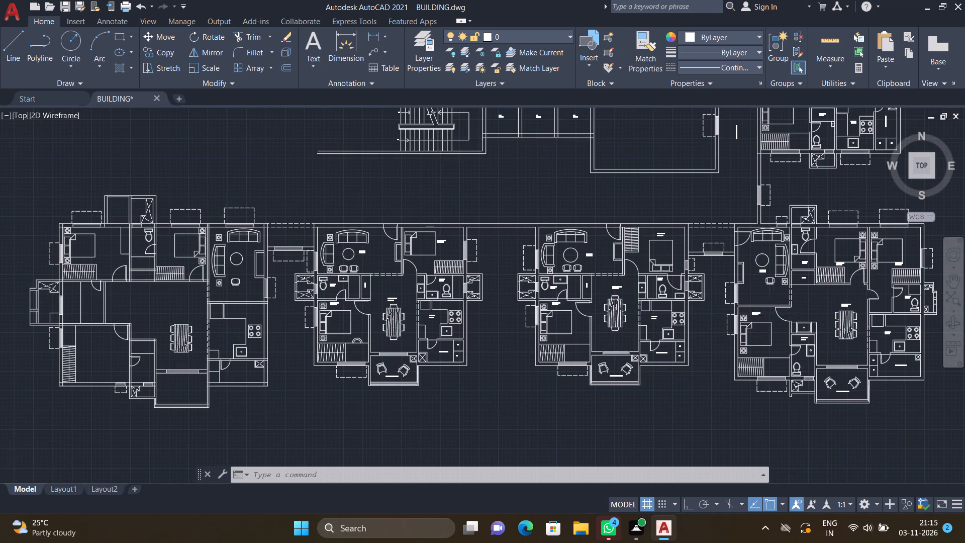
scroll(795, 332, "down", 1)
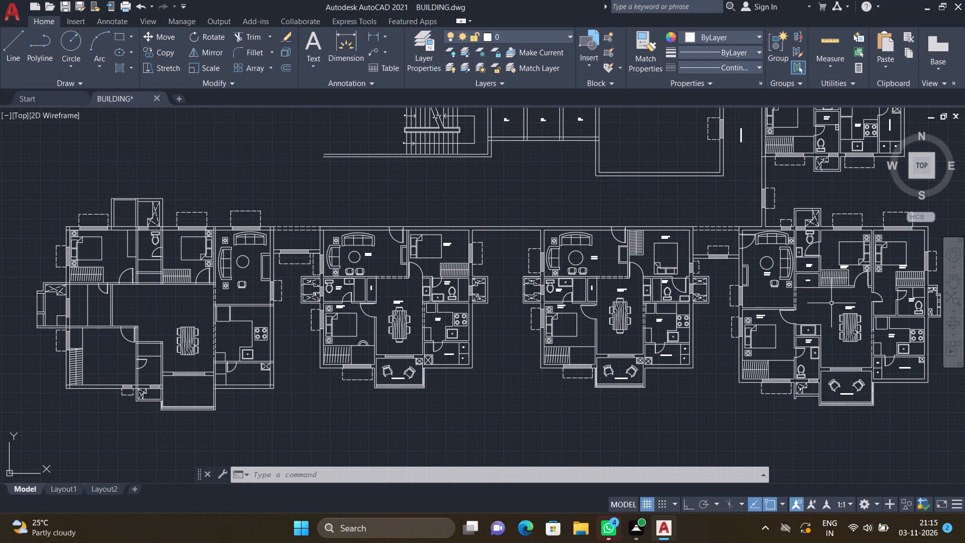
scroll(829, 305, "down", 1)
scroll(820, 353, "down", 1)
scroll(819, 354, "up", 6)
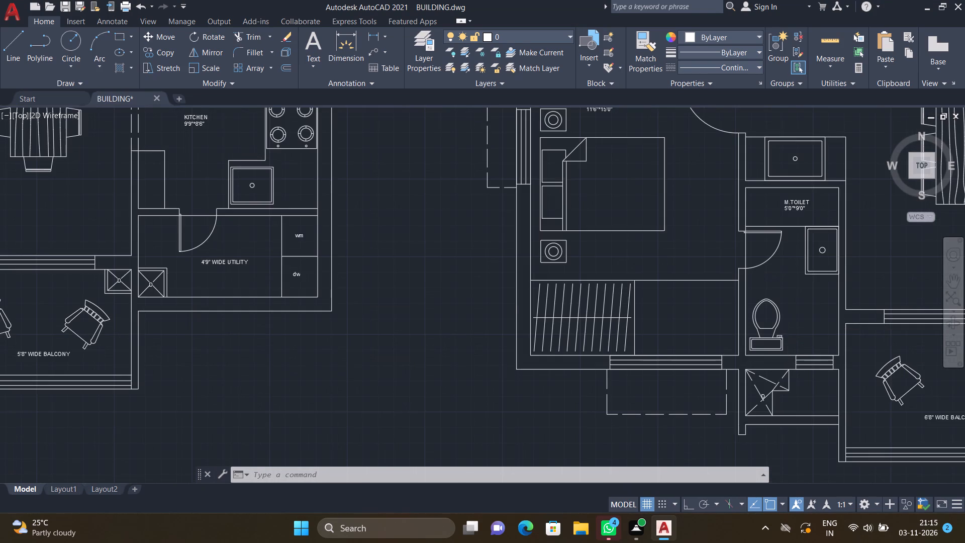
key("c")
key("o")
key("Return")
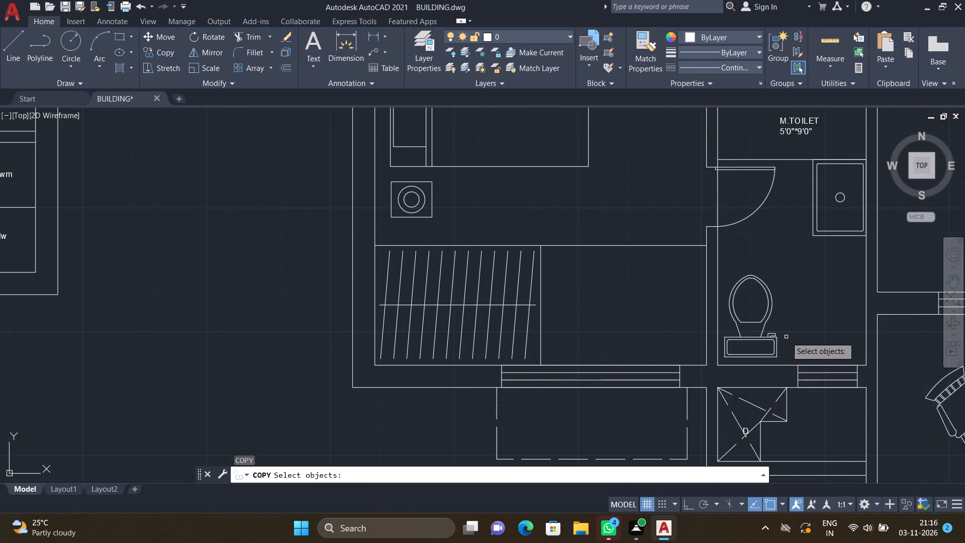
left_click(775, 342)
key("Return")
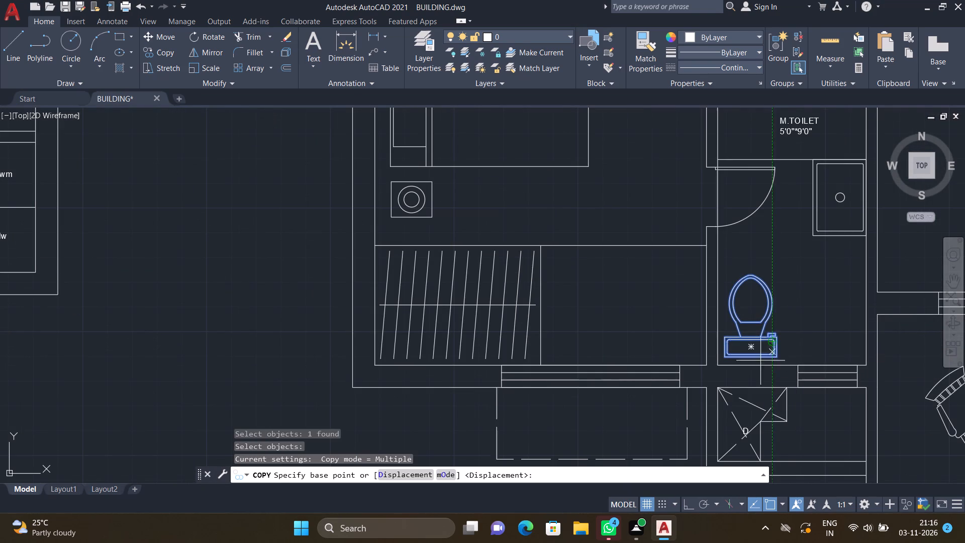
scroll(749, 367, "up", 2)
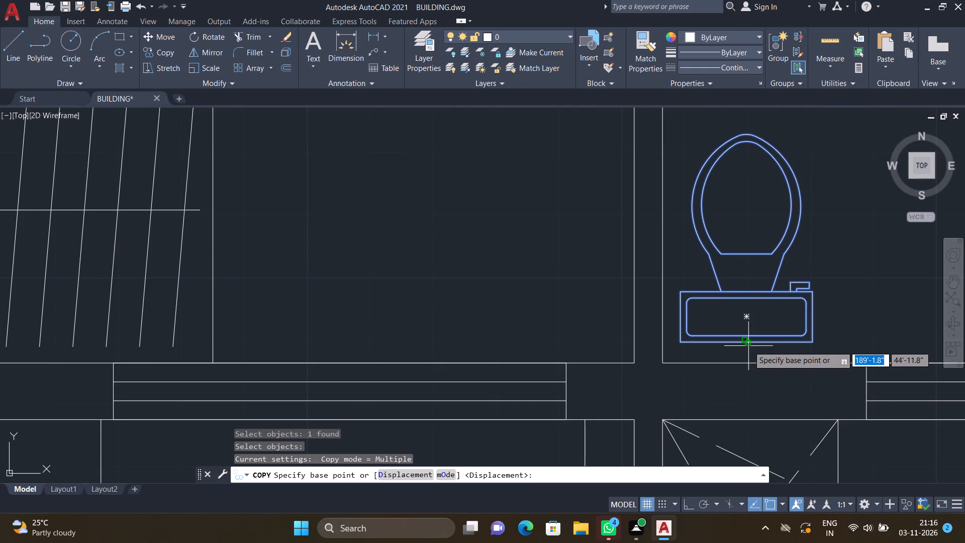
left_click(748, 346)
scroll(692, 374, "down", 5)
scroll(614, 405, "down", 5)
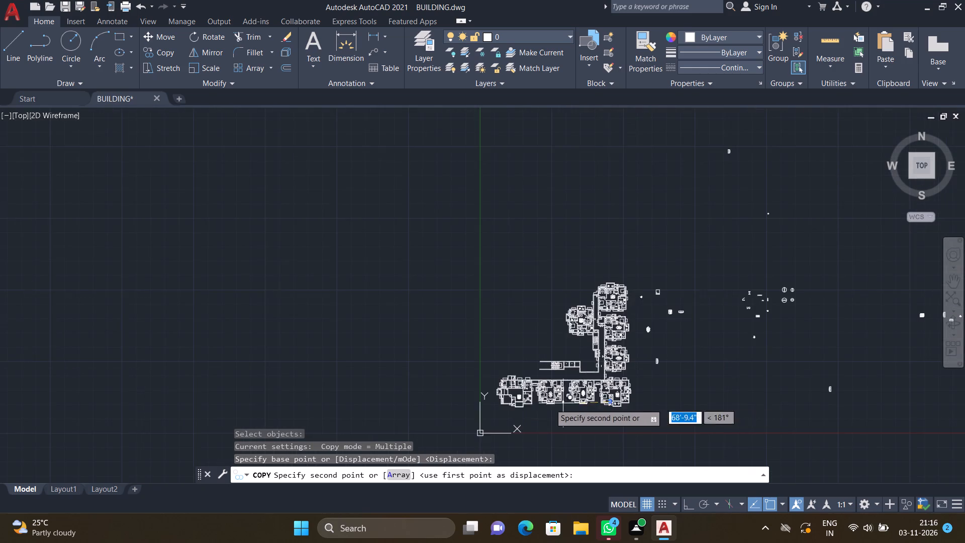
scroll(468, 420, "up", 4)
scroll(702, 250, "up", 1)
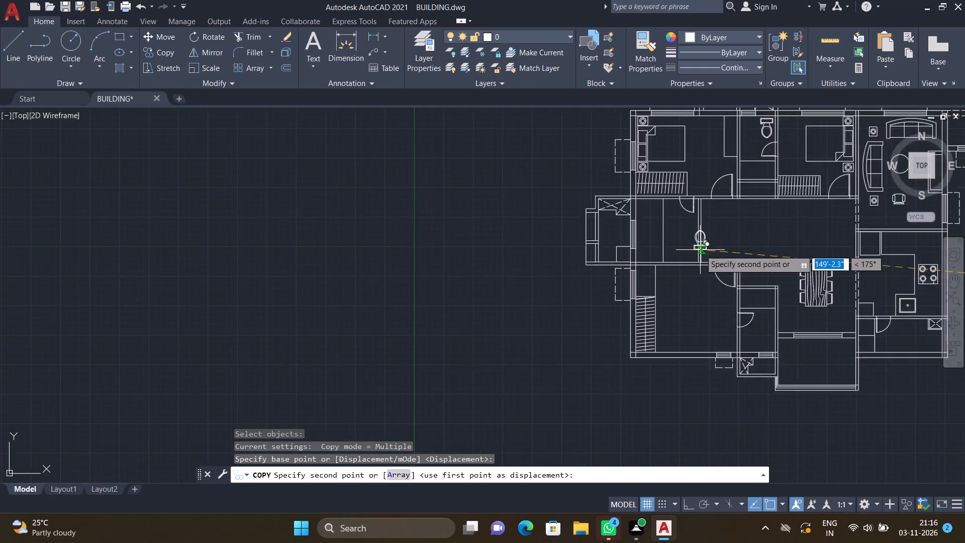
scroll(700, 250, "up", 1)
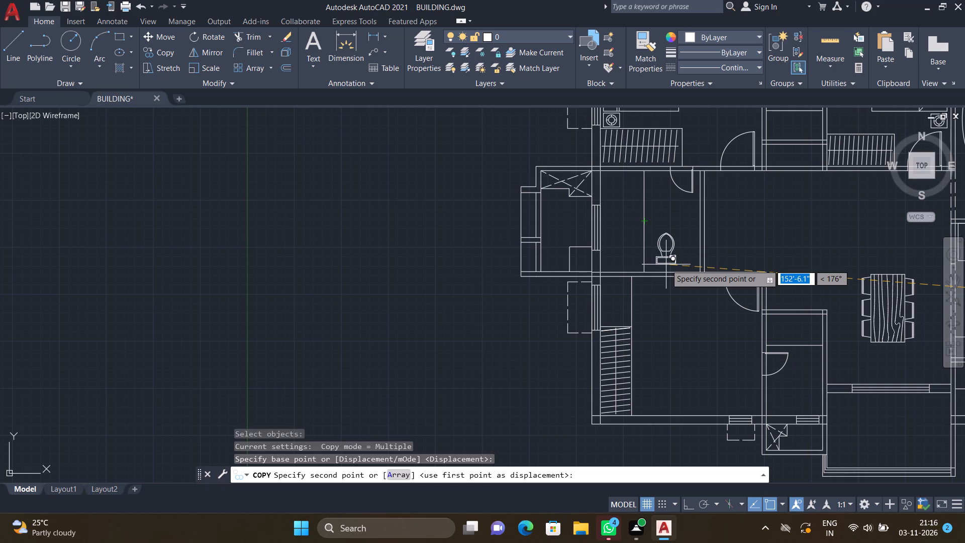
scroll(666, 264, "up", 3)
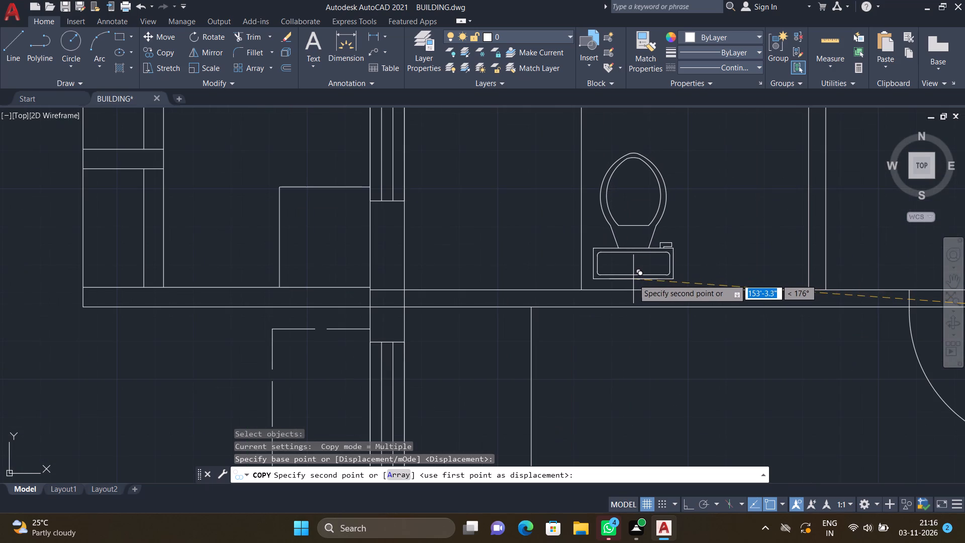
left_click(629, 279)
key("Return")
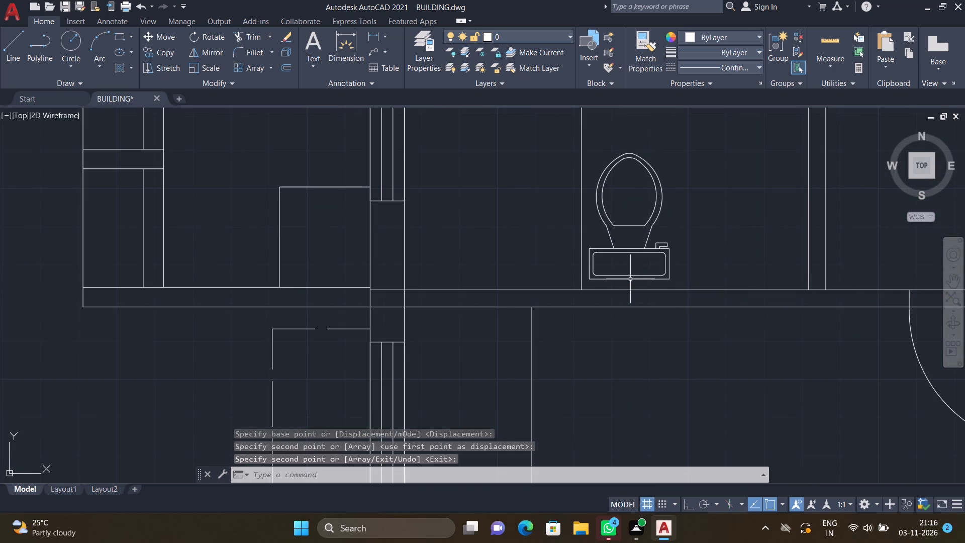
Copy the double bed from the bedroom above the 17'0"*10'0" LIVING/DINING by its head-edge midpoint into the unfurnished flat's lower-left bedroom, headboard near the lower wall.
scroll(631, 277, "down", 6)
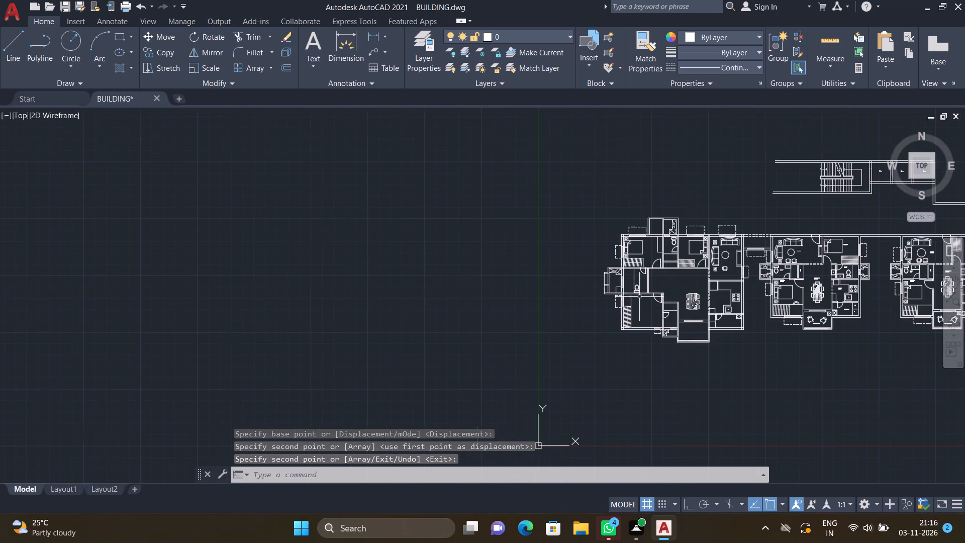
scroll(619, 270, "down", 1)
scroll(736, 300, "up", 3)
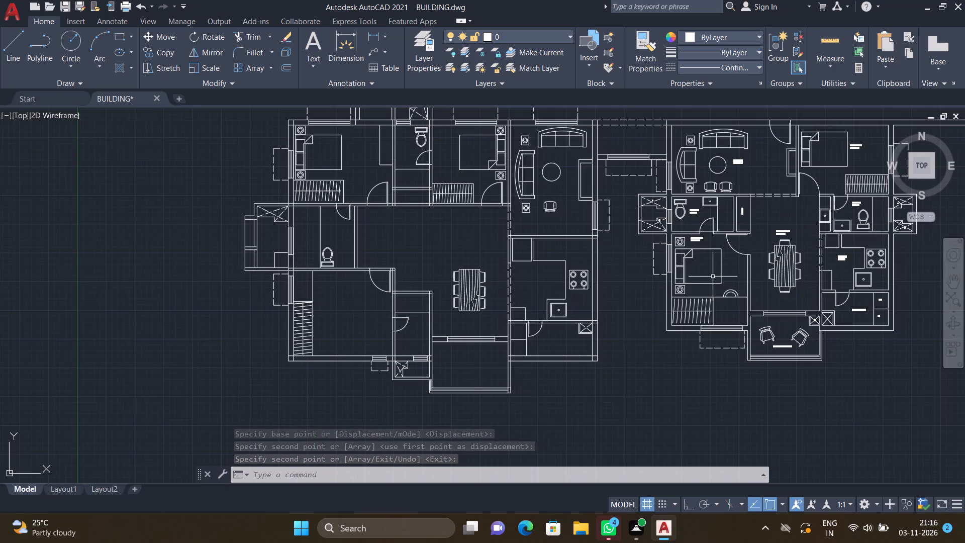
scroll(655, 280, "down", 3)
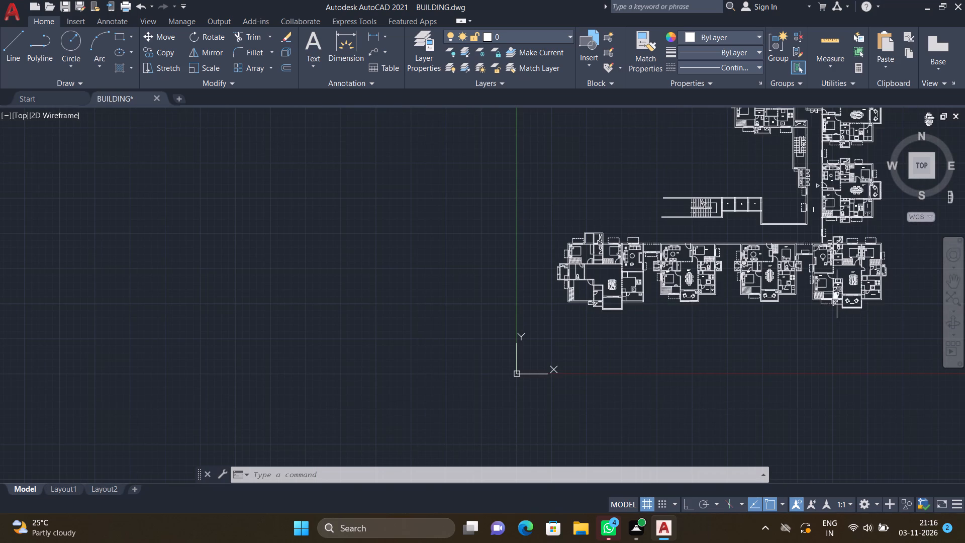
scroll(841, 194, "up", 2)
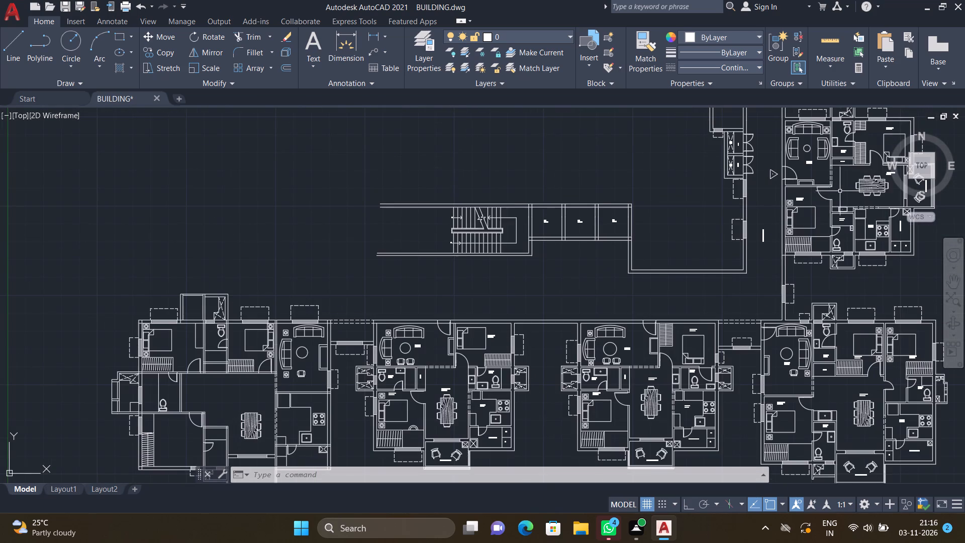
scroll(738, 233, "down", 3)
scroll(708, 159, "up", 2)
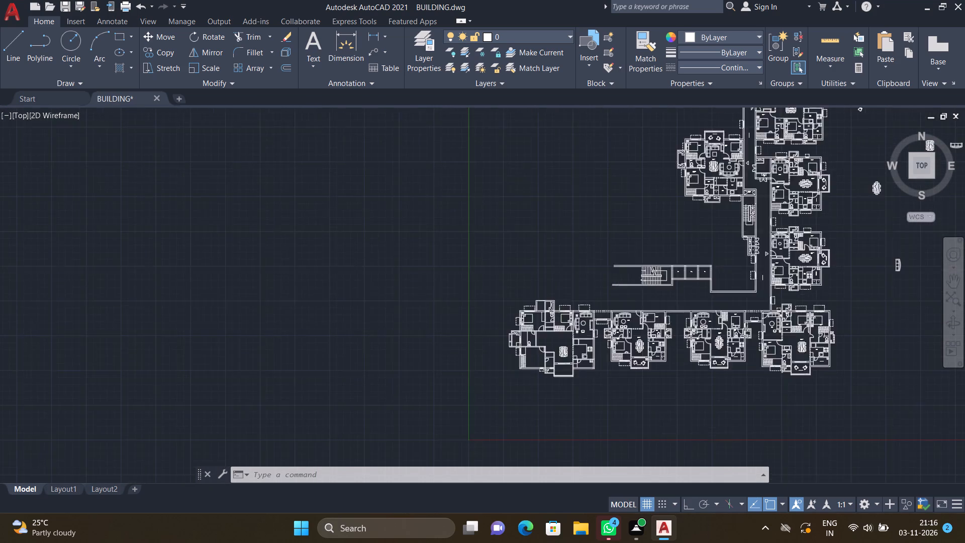
scroll(781, 171, "down", 2)
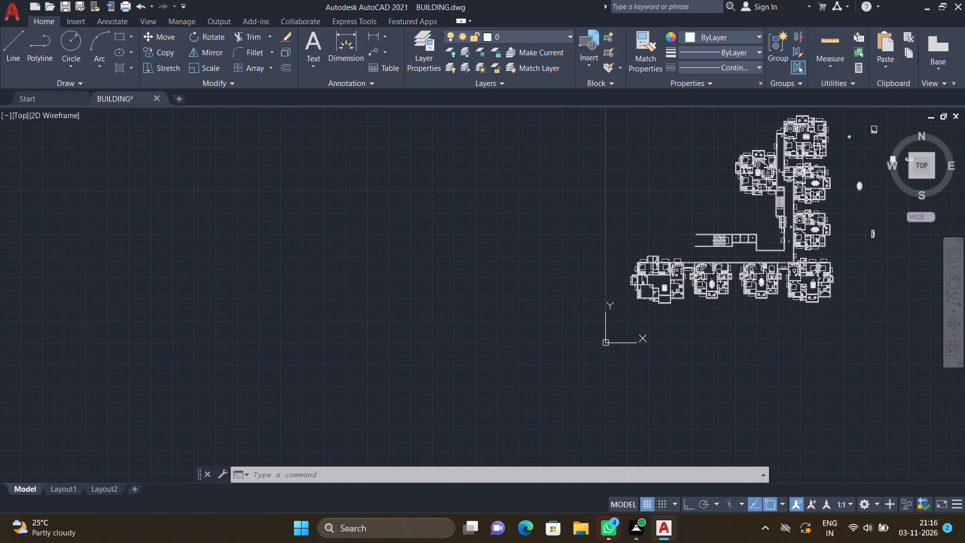
scroll(823, 164, "up", 7)
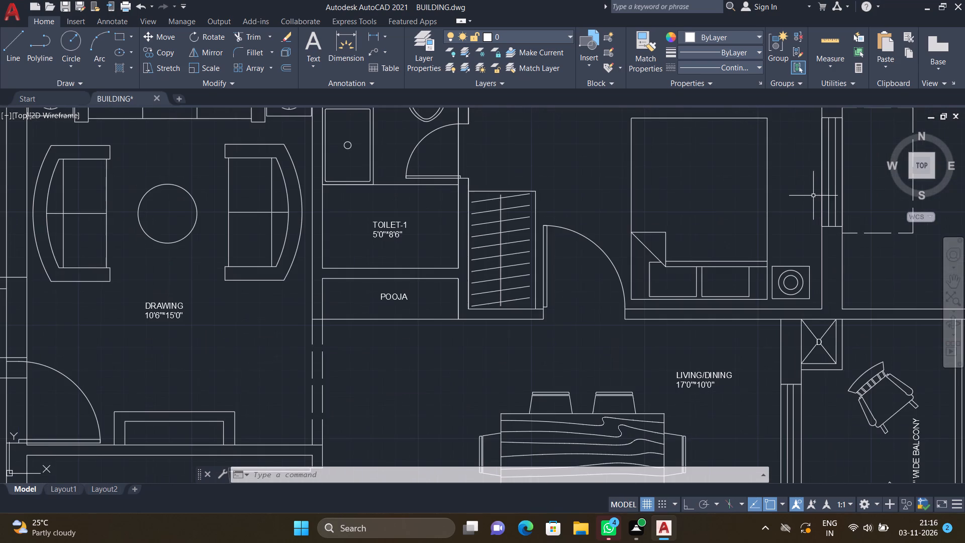
key("c")
key("o")
key("Return")
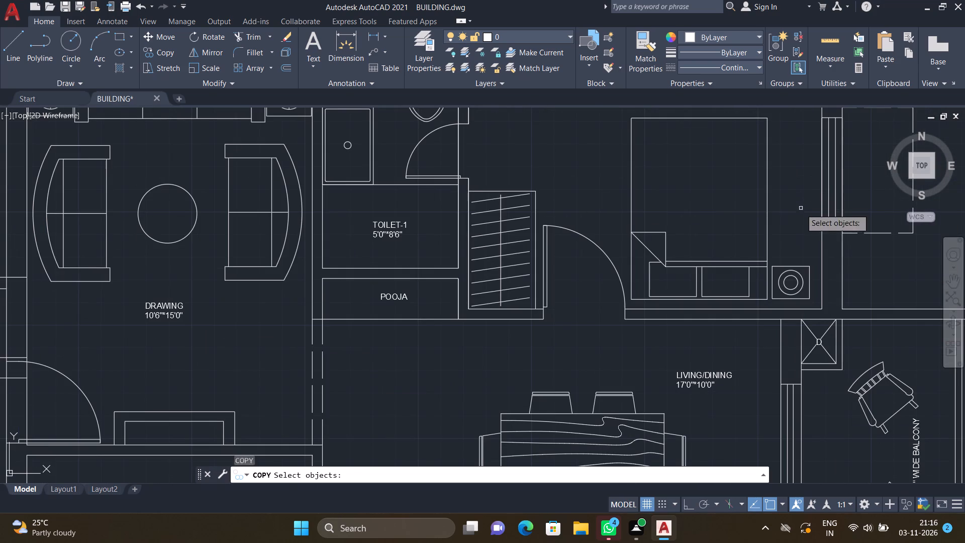
left_click(767, 218)
key("Return")
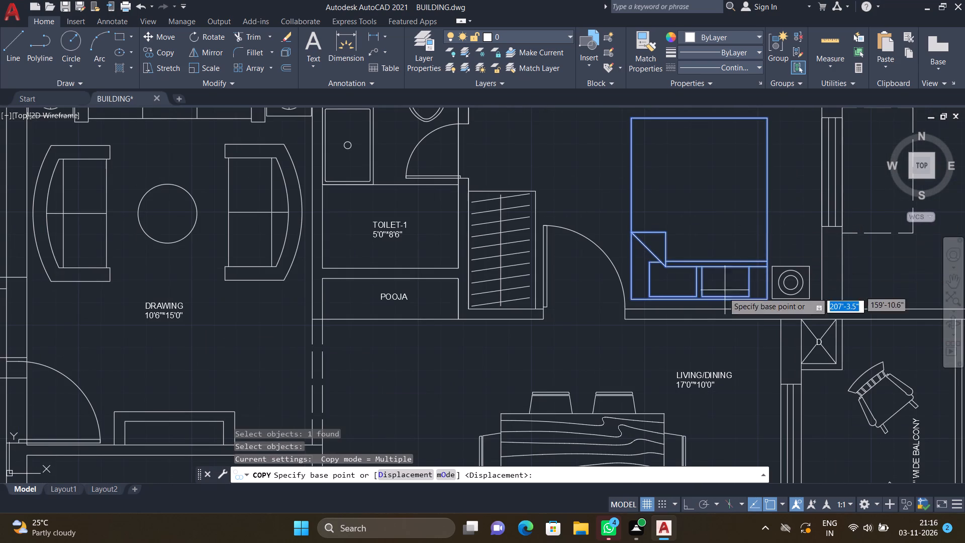
left_click(706, 299)
scroll(607, 379, "down", 5)
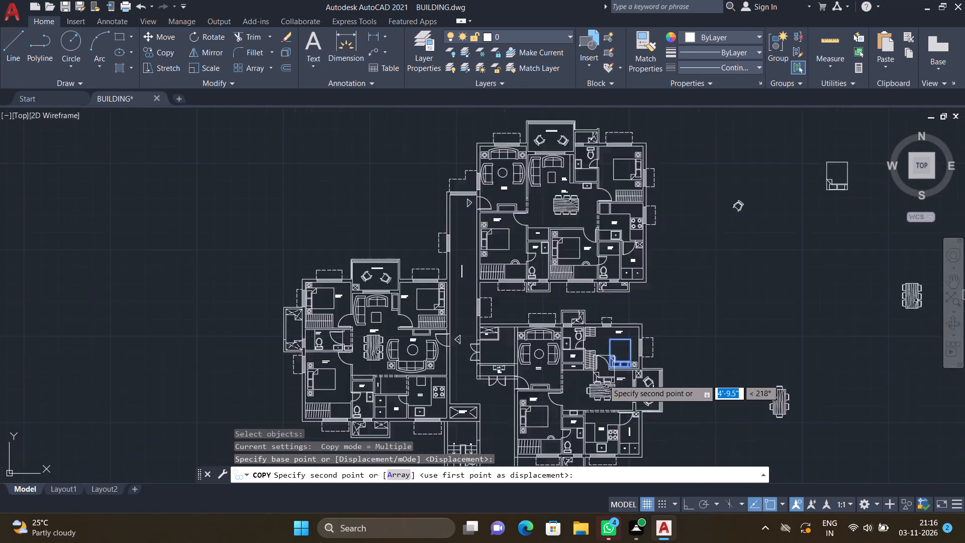
scroll(537, 385, "down", 3)
scroll(475, 439, "down", 3)
scroll(451, 459, "up", 19)
scroll(470, 443, "up", 5)
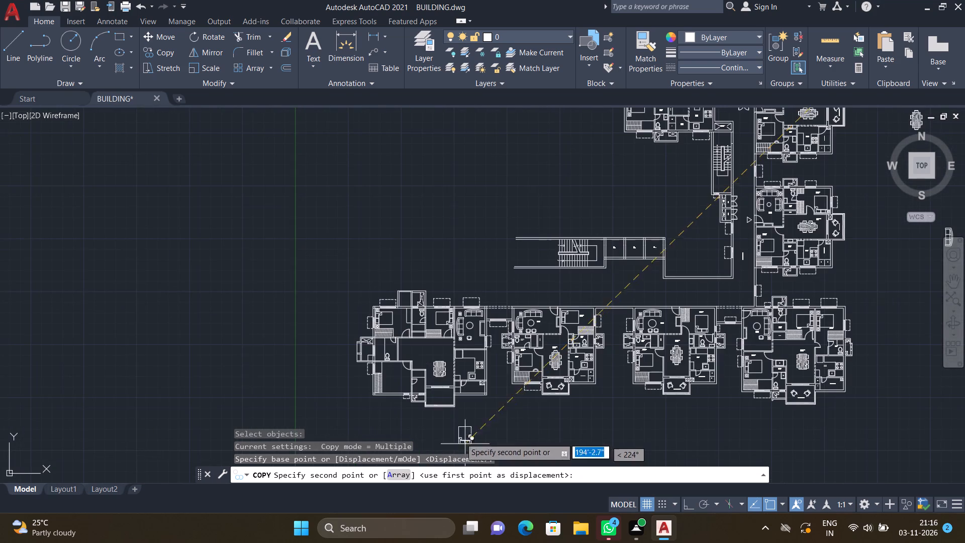
scroll(391, 414, "up", 3)
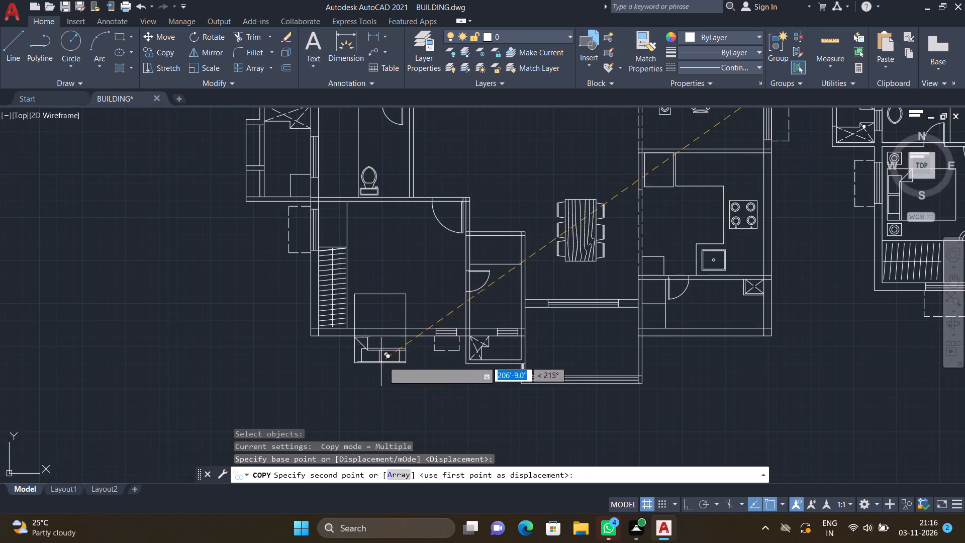
scroll(403, 327, "up", 1)
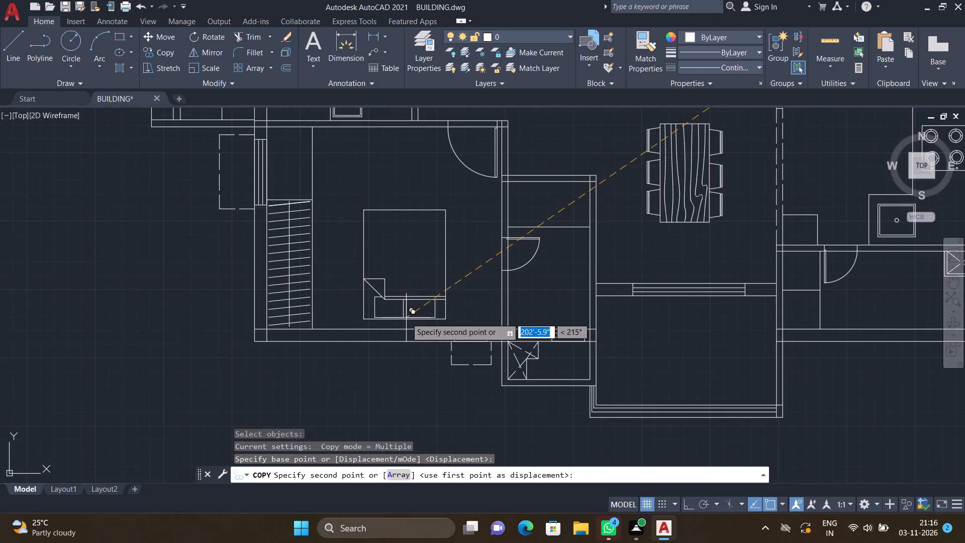
left_click(406, 319)
key("Return")
Copy the bedside table with round lamp from the upper-left bedroom by its upper-left corner to both sides of the lower-left bedroom's bed head.
scroll(401, 312, "down", 4)
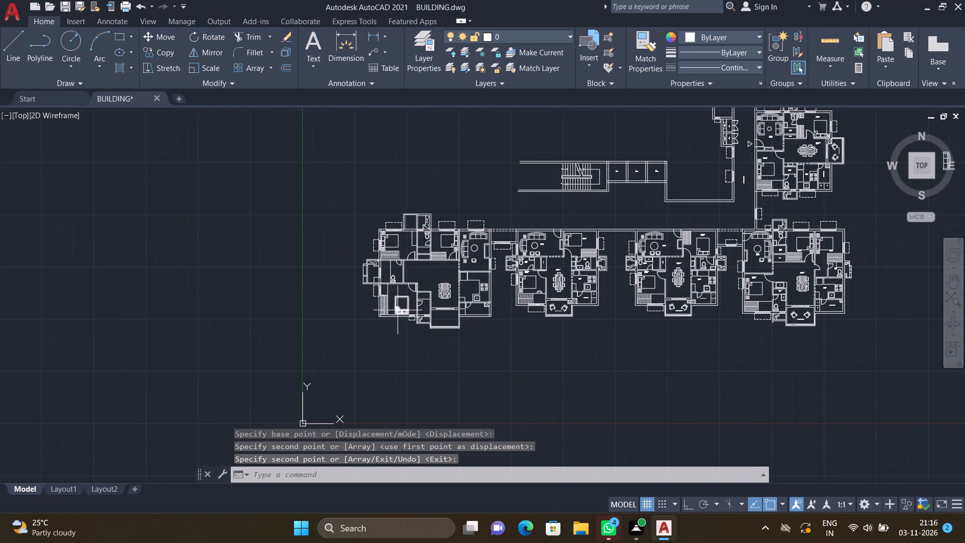
scroll(398, 231, "up", 4)
scroll(299, 365, "up", 1)
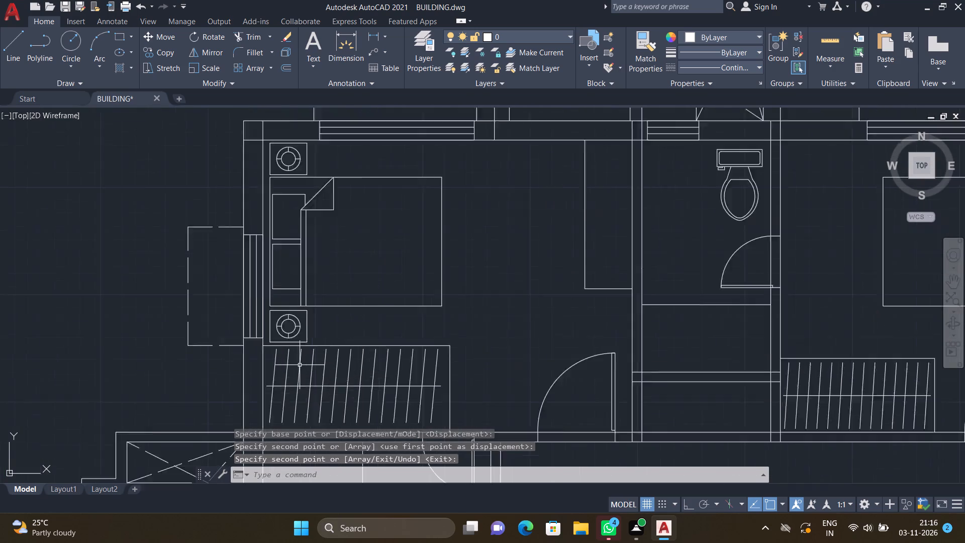
scroll(300, 365, "up", 2)
key("c")
key("o")
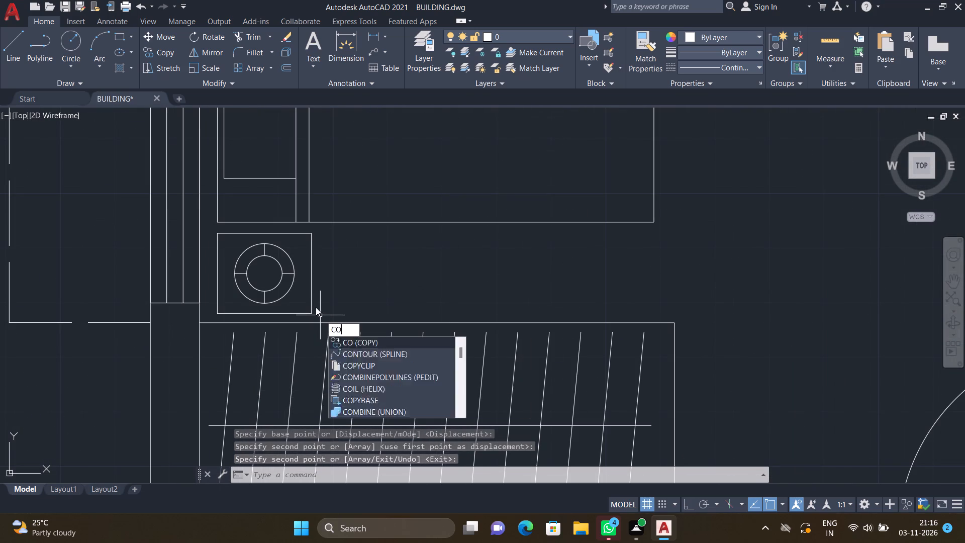
key("Return")
left_click(315, 317)
scroll(223, 256, "up", 2)
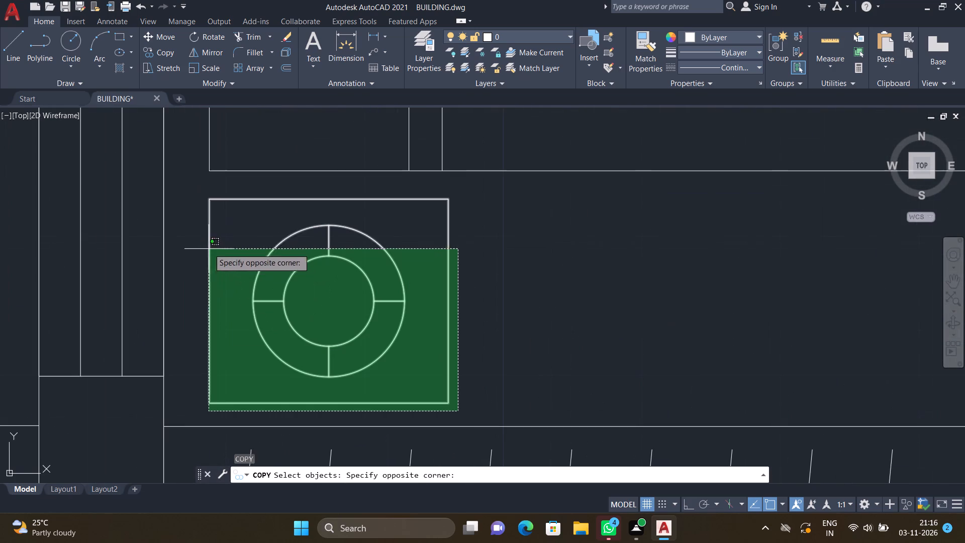
left_click(192, 188)
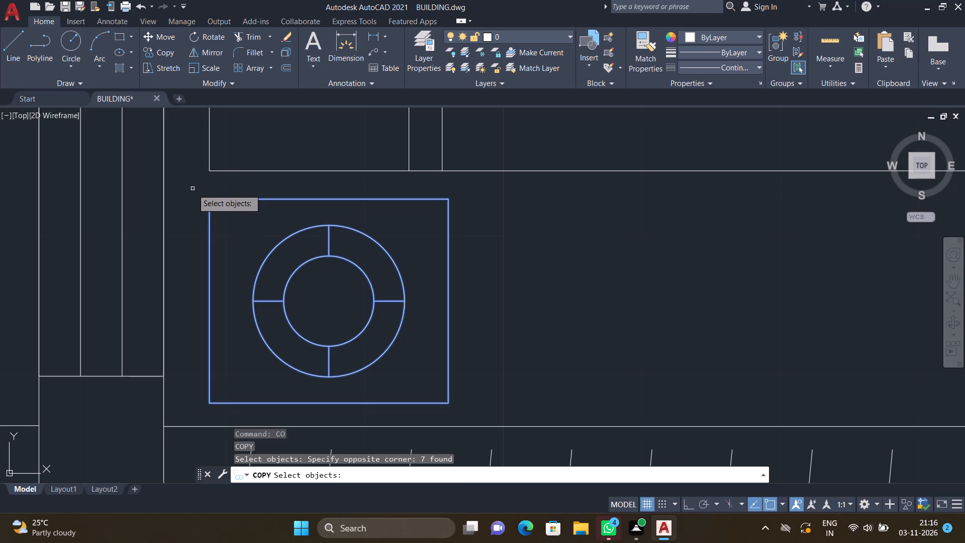
key("Return")
left_click(213, 202)
scroll(258, 271, "down", 6)
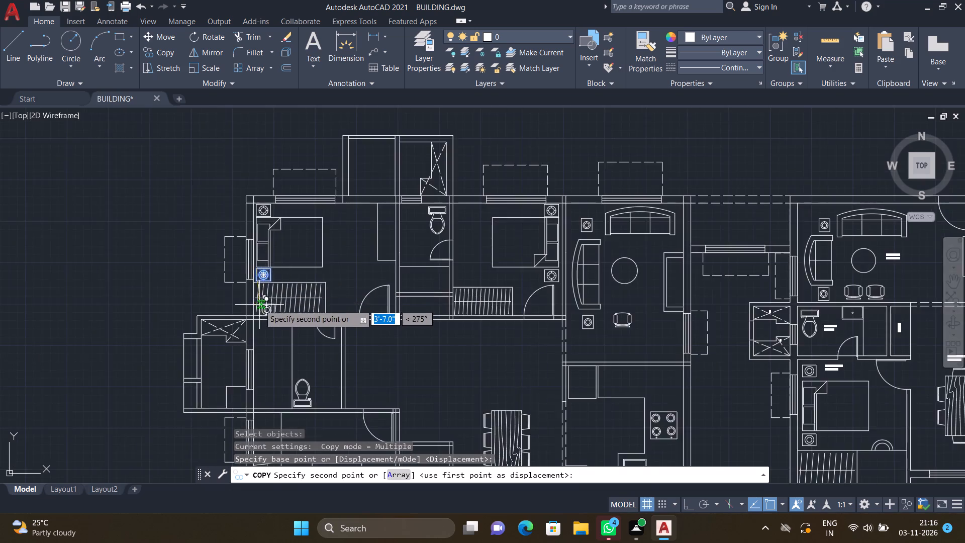
scroll(258, 312, "down", 6)
scroll(258, 395, "up", 4)
scroll(286, 292, "down", 4)
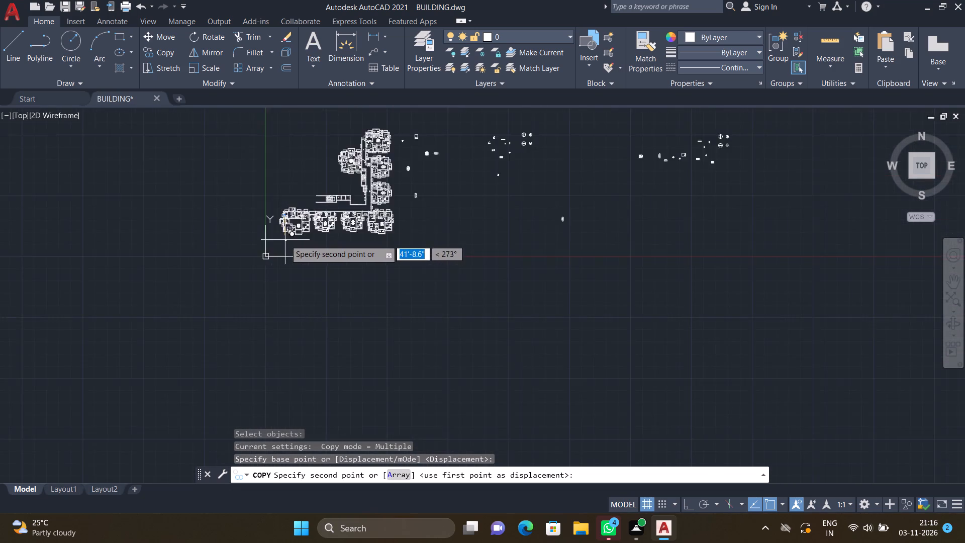
scroll(285, 240, "up", 4)
scroll(263, 163, "up", 3)
scroll(298, 210, "up", 2)
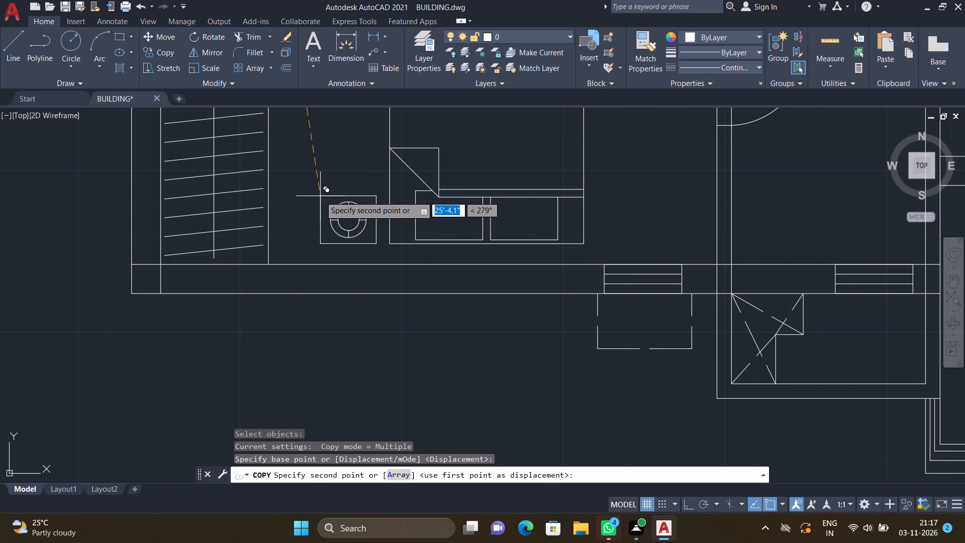
left_click(320, 196)
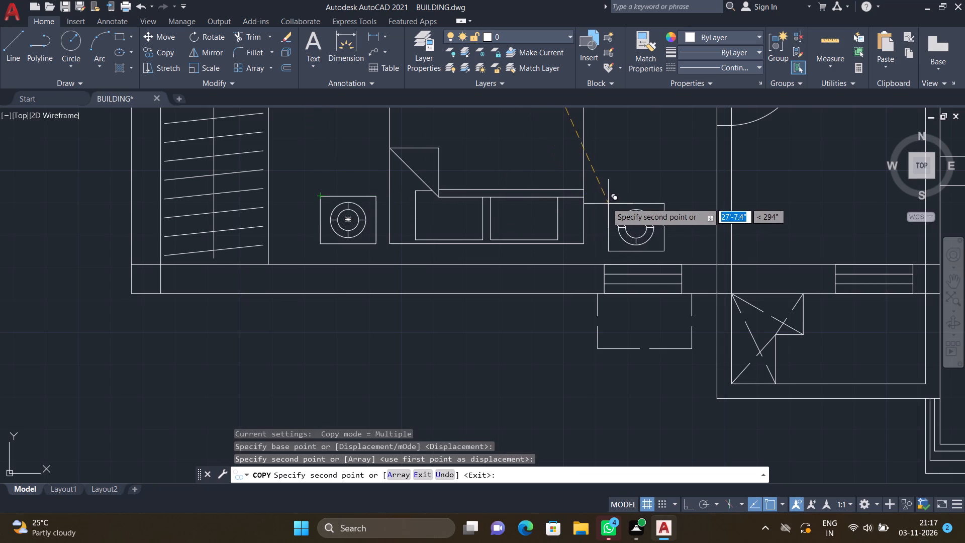
scroll(601, 199, "up", 1)
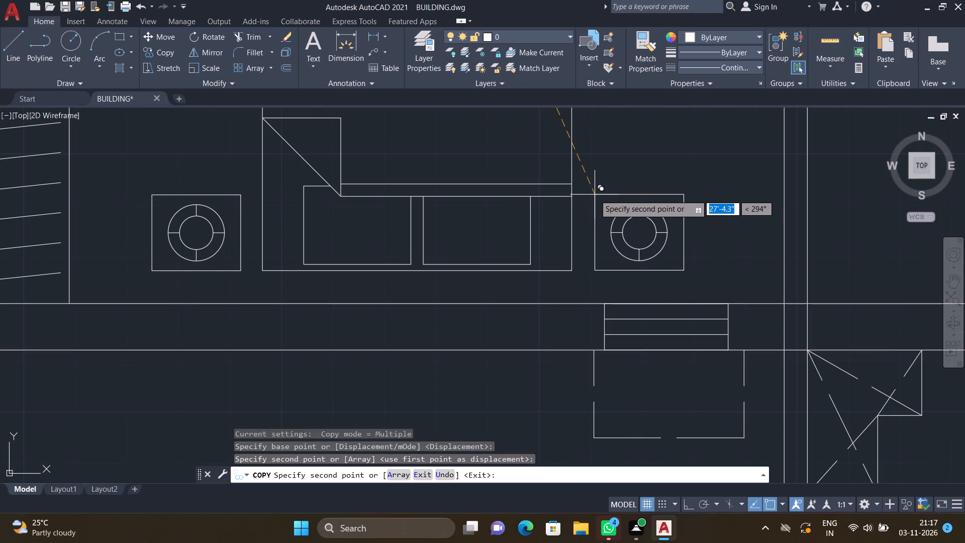
double_click(596, 195)
key("Return")
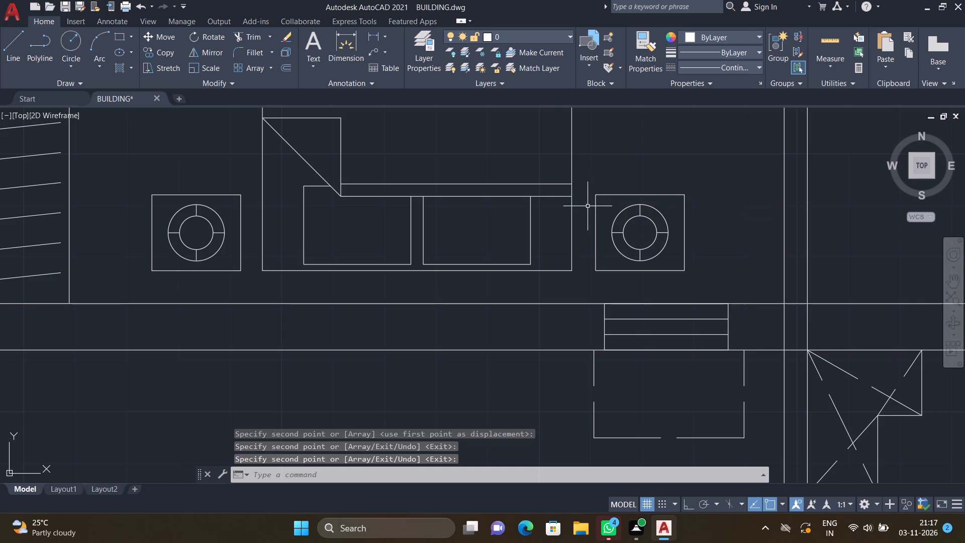
Copy the WC from the toilet between the left-hand bedrooms by its cistern's back-edge midpoint to the lower wall of the small toilet beside the lower-left bedroom.
scroll(582, 225, "down", 6)
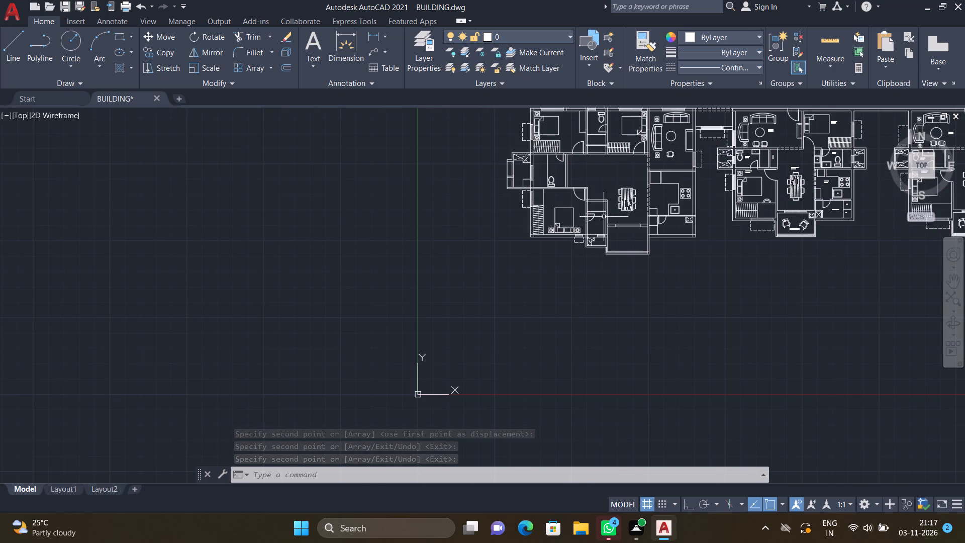
scroll(604, 219, "up", 2)
scroll(628, 245, "down", 3)
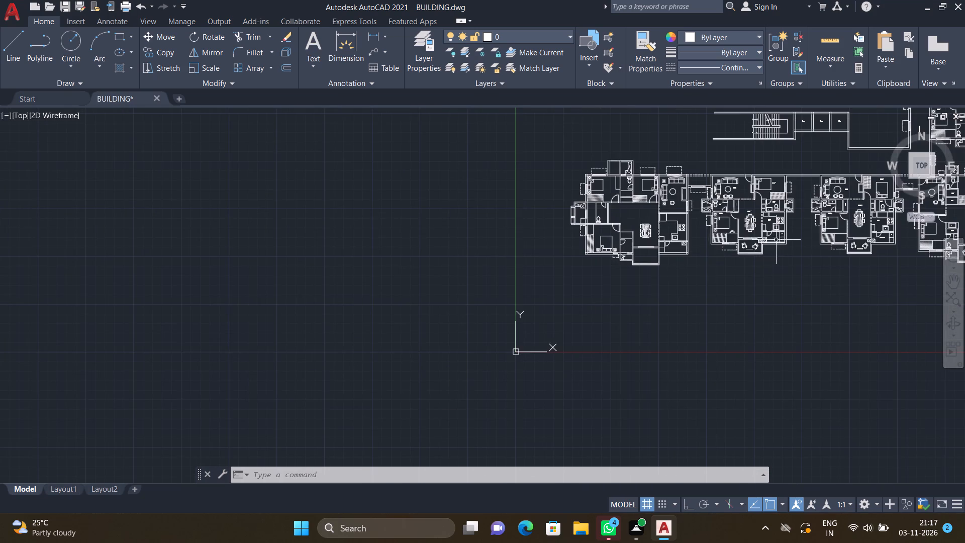
scroll(776, 239, "up", 2)
scroll(805, 257, "down", 2)
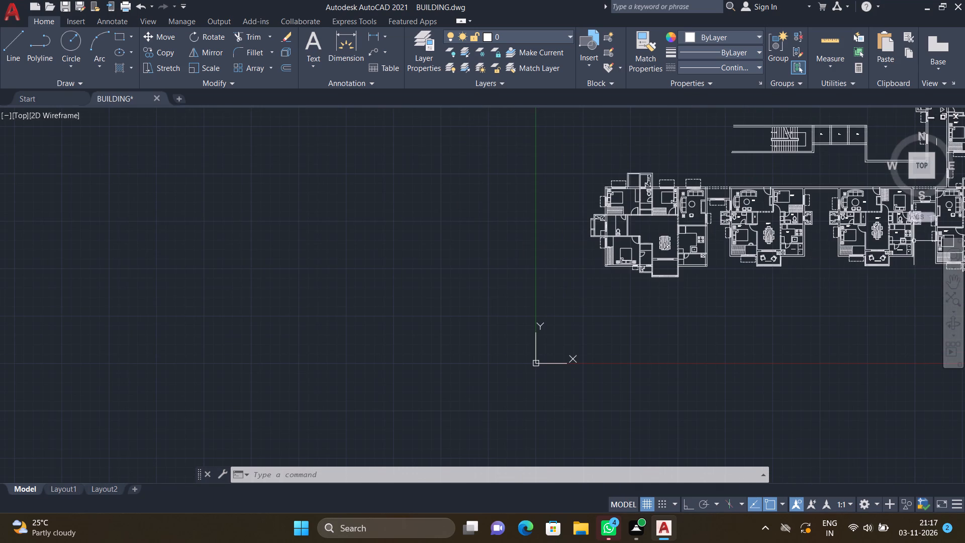
scroll(911, 242, "up", 3)
scroll(865, 255, "down", 1)
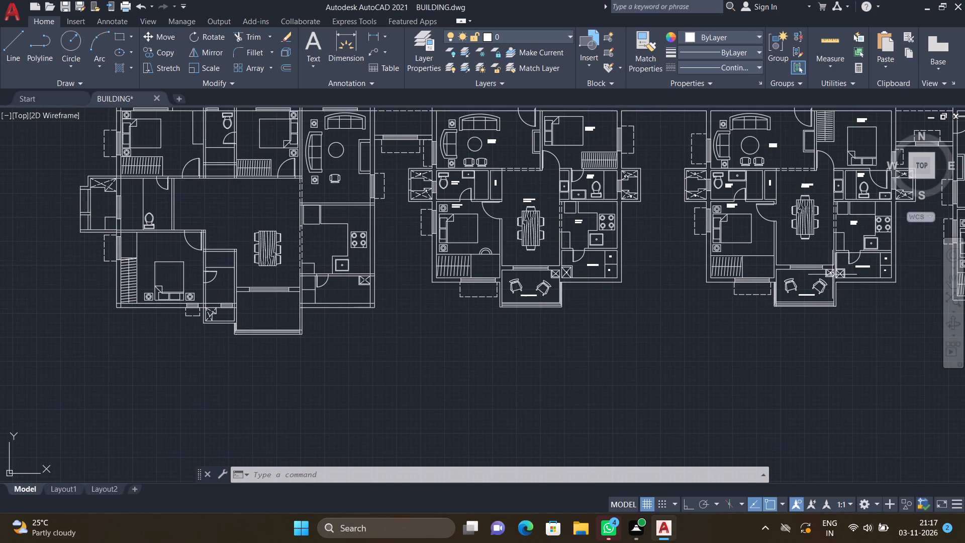
scroll(741, 299, "down", 1)
scroll(376, 241, "up", 3)
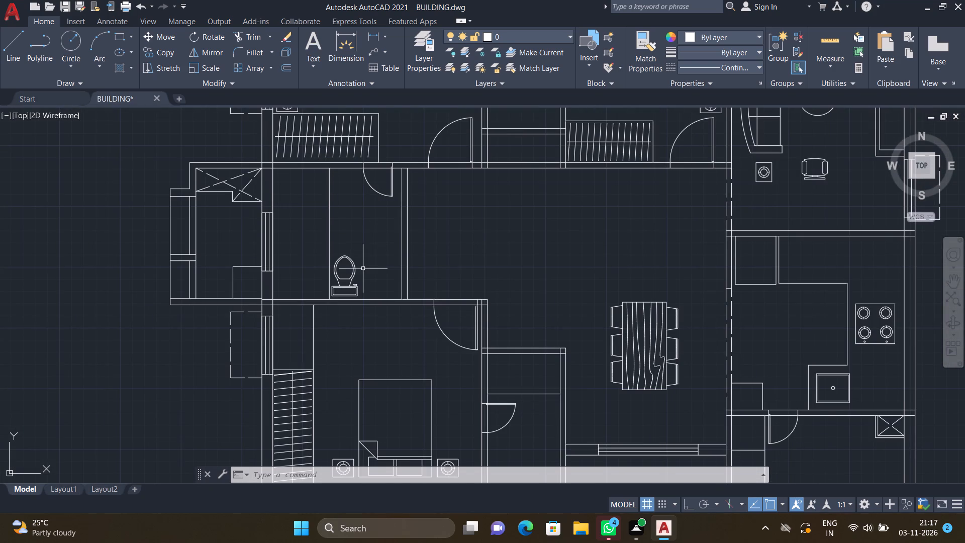
key("c")
key("o")
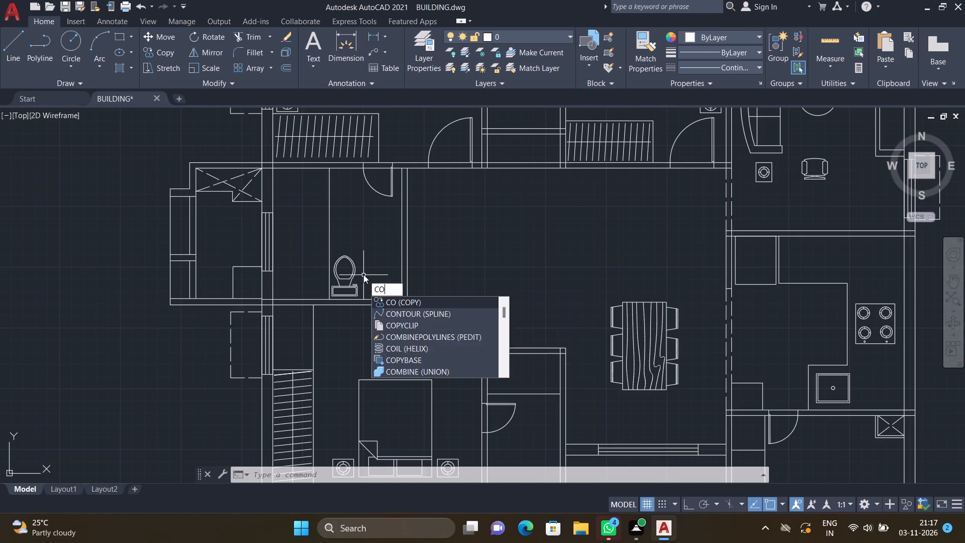
key("Return")
left_click(358, 291)
key("Return")
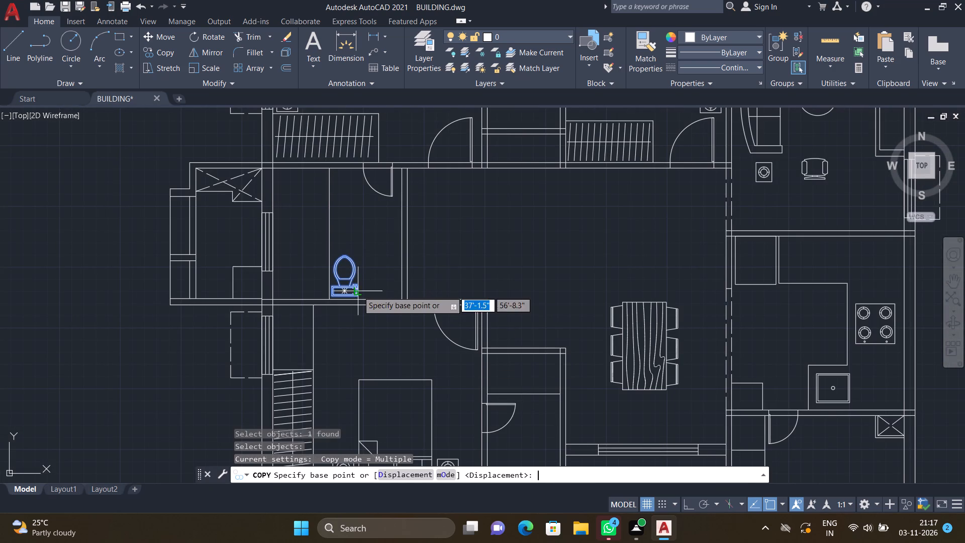
scroll(347, 299, "up", 3)
left_click(334, 287)
scroll(380, 321, "down", 4)
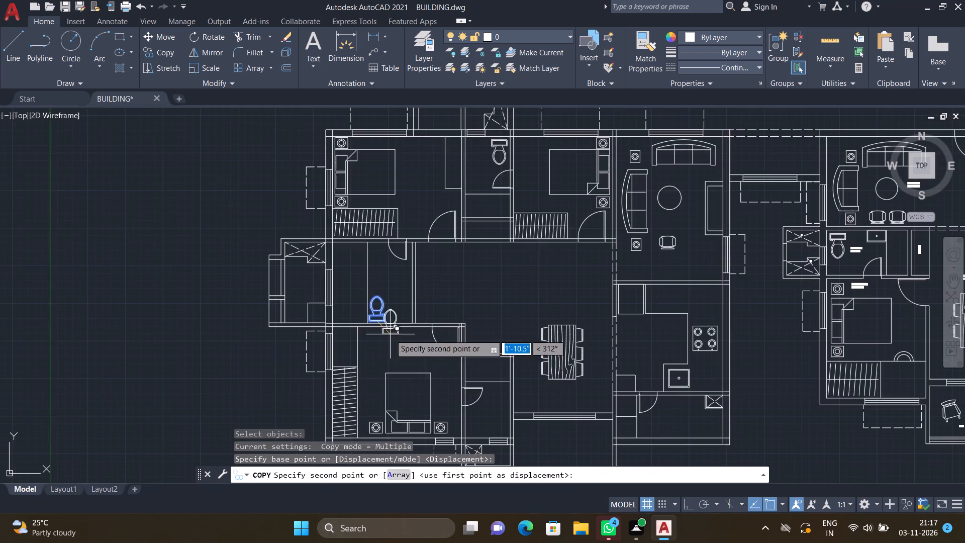
scroll(431, 377, "down", 4)
scroll(449, 404, "up", 3)
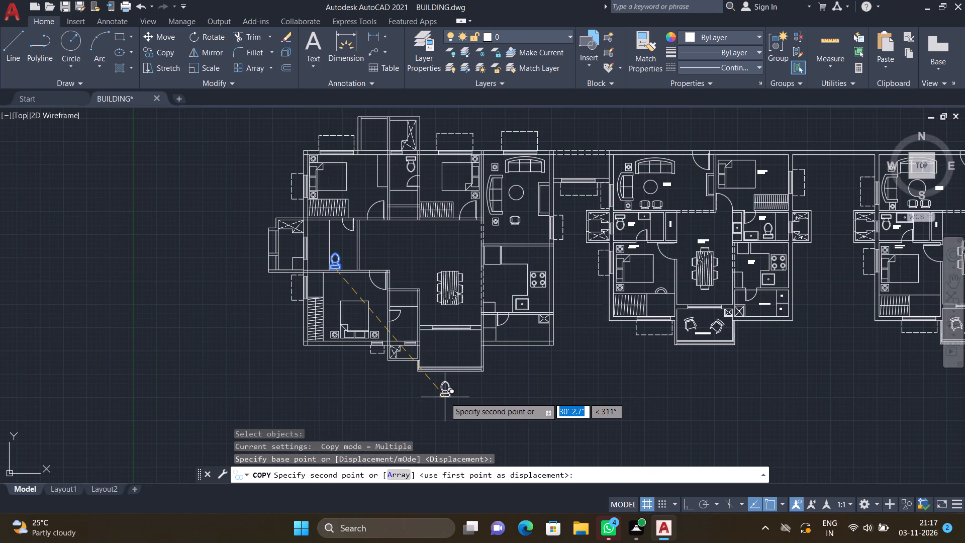
scroll(298, 199, "up", 2)
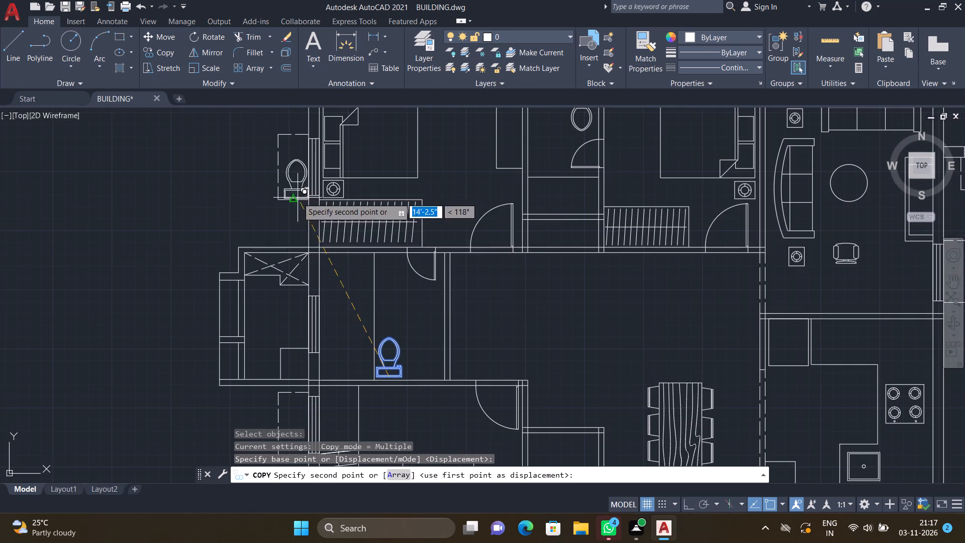
scroll(376, 345, "down", 4)
scroll(400, 395, "up", 3)
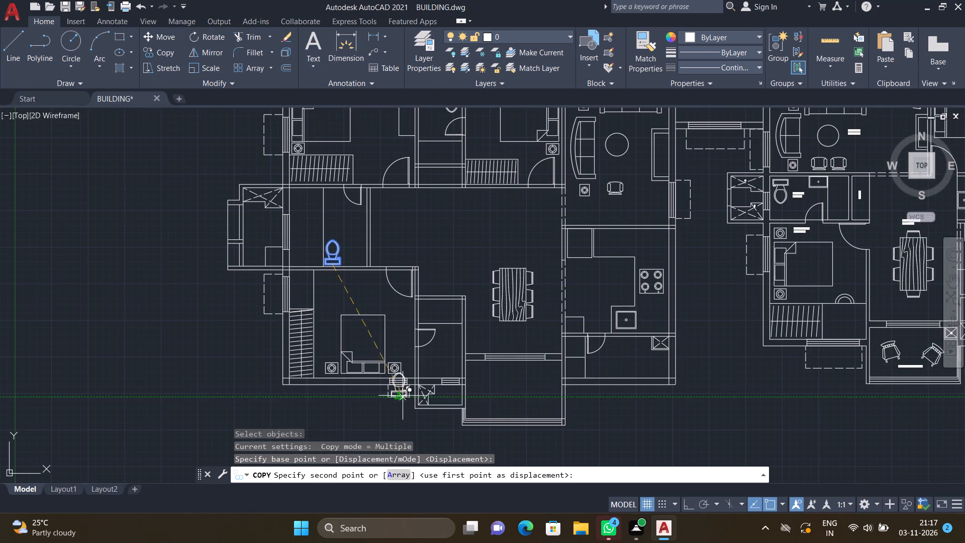
scroll(472, 374, "up", 2)
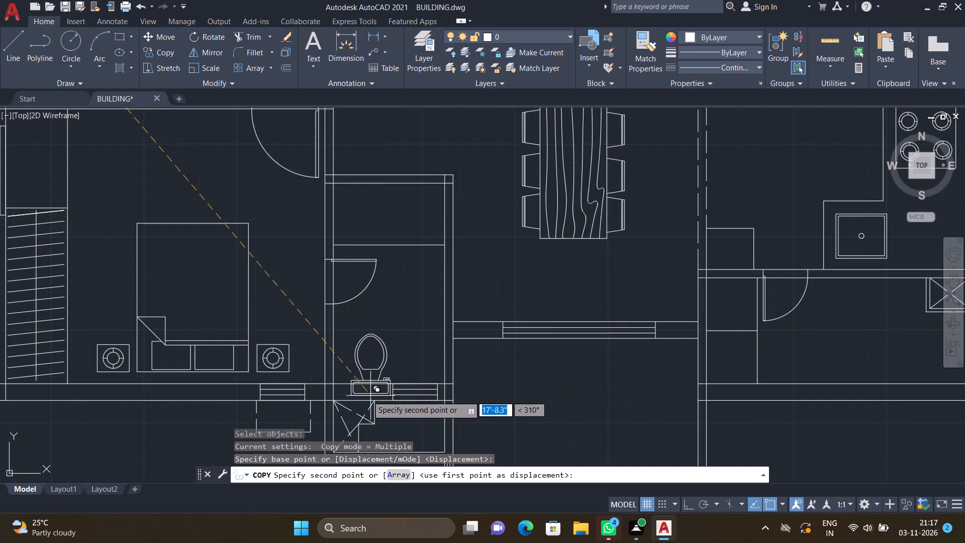
scroll(364, 375, "up", 2)
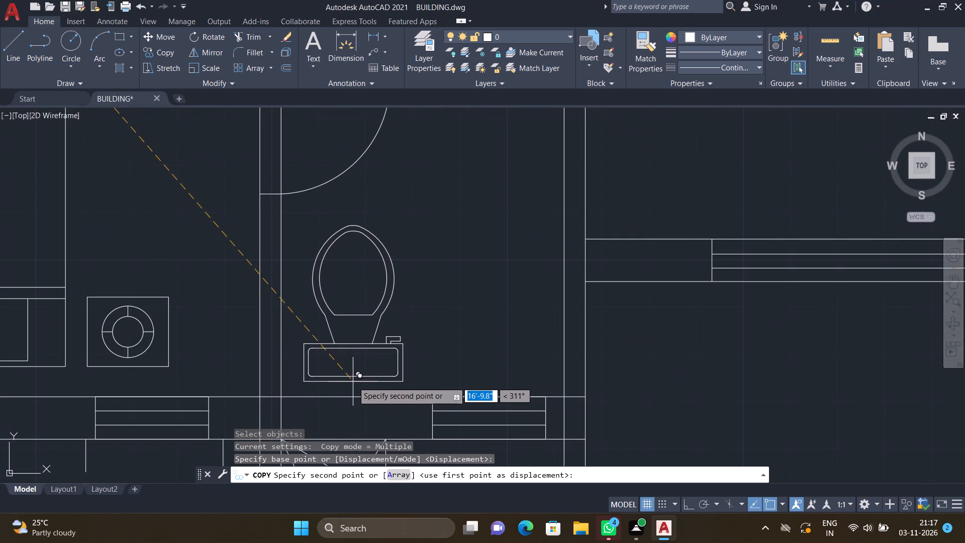
left_click(353, 382)
key("Return")
Copy the left armchair from the furnished 5'8" WIDE BALCONY by its front-edge middle into the left half of the unfurnished flat's balcony.
scroll(390, 374, "down", 2)
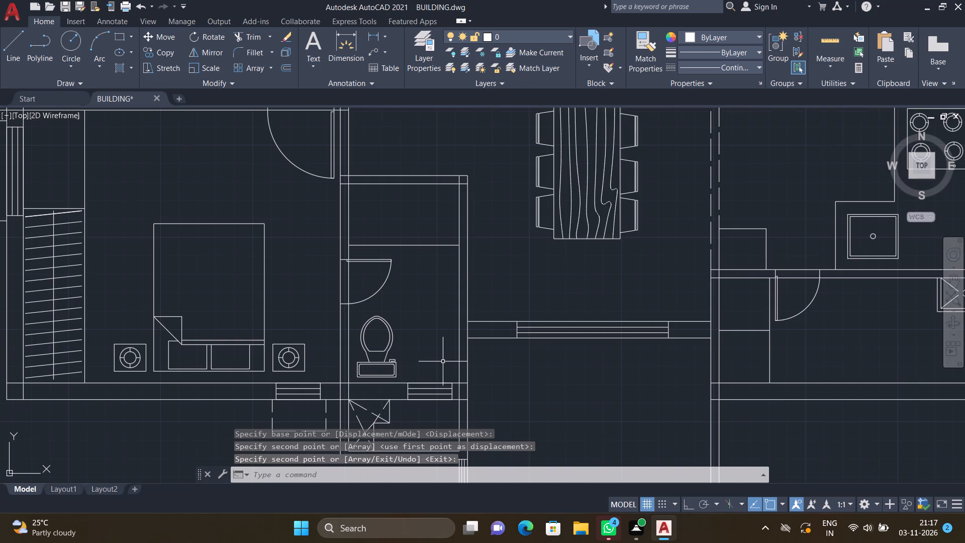
scroll(443, 362, "down", 2)
scroll(498, 373, "down", 2)
scroll(818, 367, "up", 3)
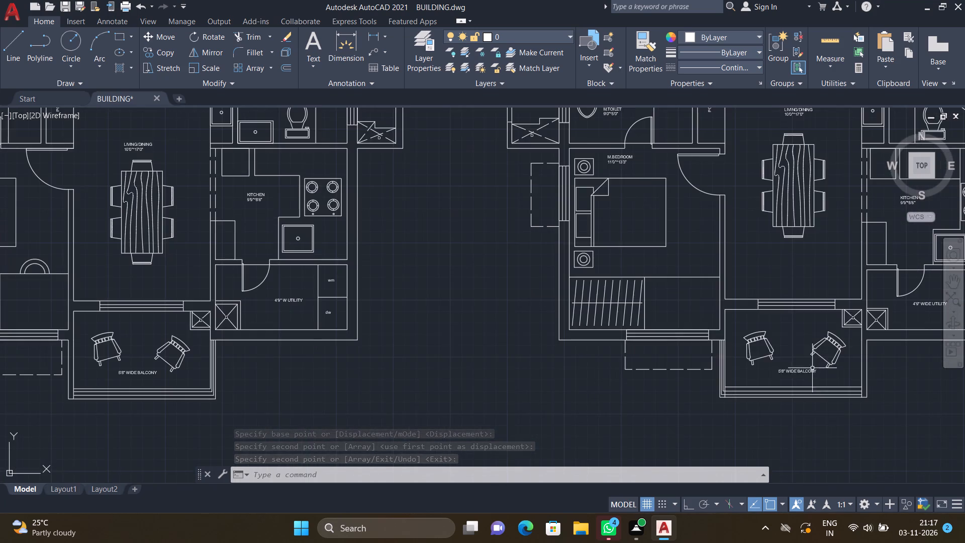
scroll(771, 360, "up", 2)
key("c")
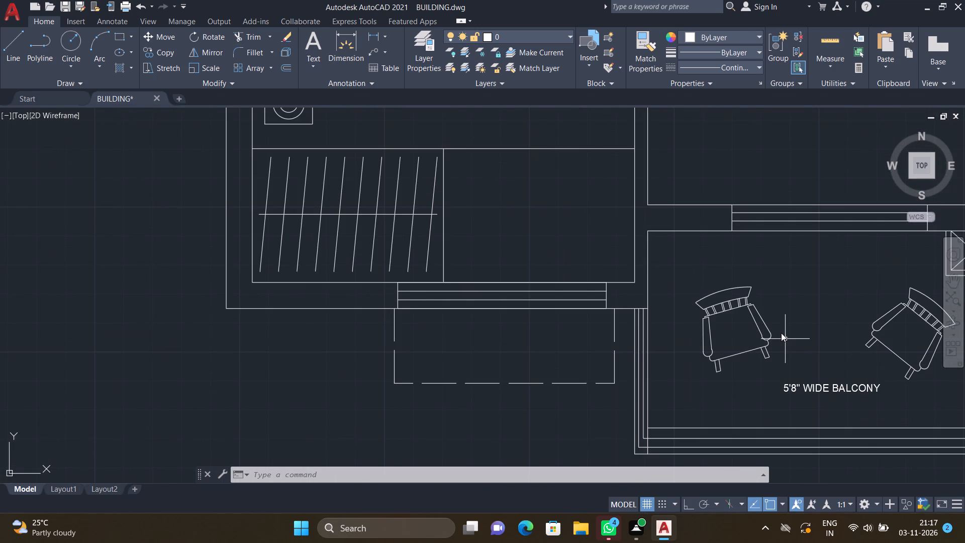
key("o")
key("Return")
left_click(750, 351)
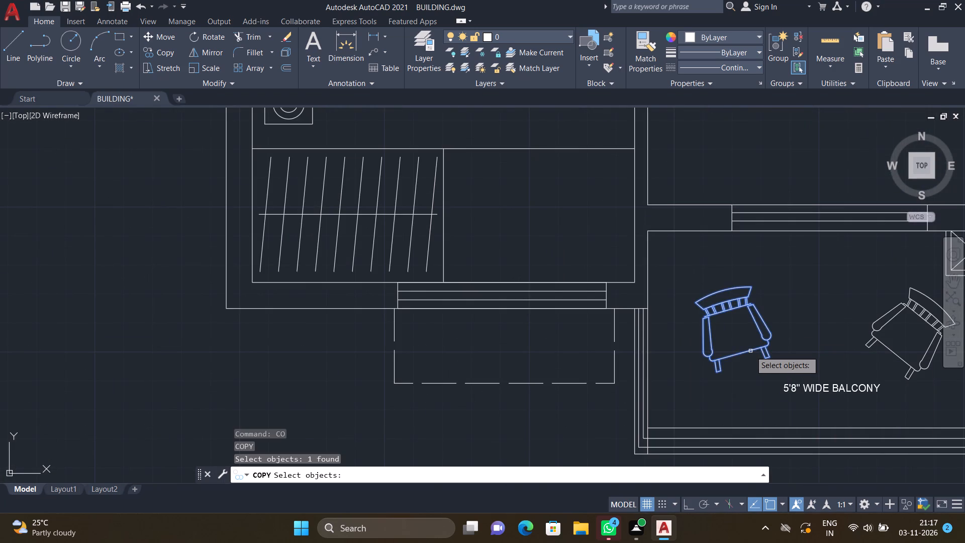
key("Return")
scroll(735, 360, "up", 1)
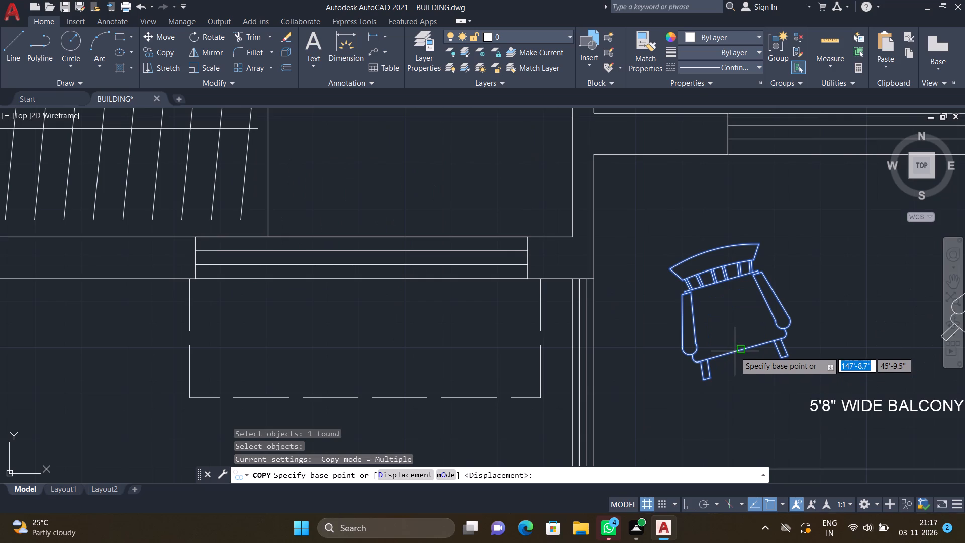
left_click(741, 351)
scroll(657, 376, "down", 3)
scroll(549, 415, "down", 2)
scroll(337, 431, "up", 3)
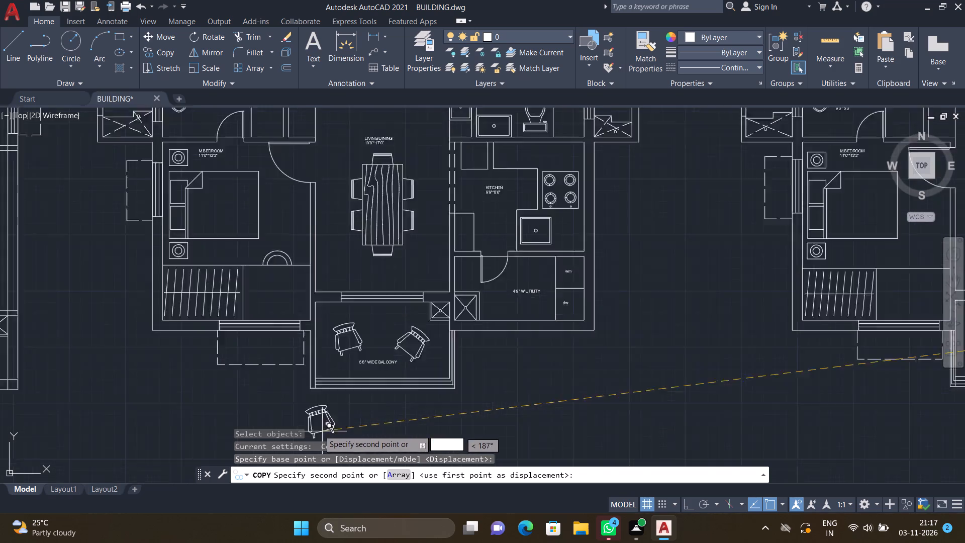
scroll(252, 389, "down", 4)
scroll(99, 397, "up", 2)
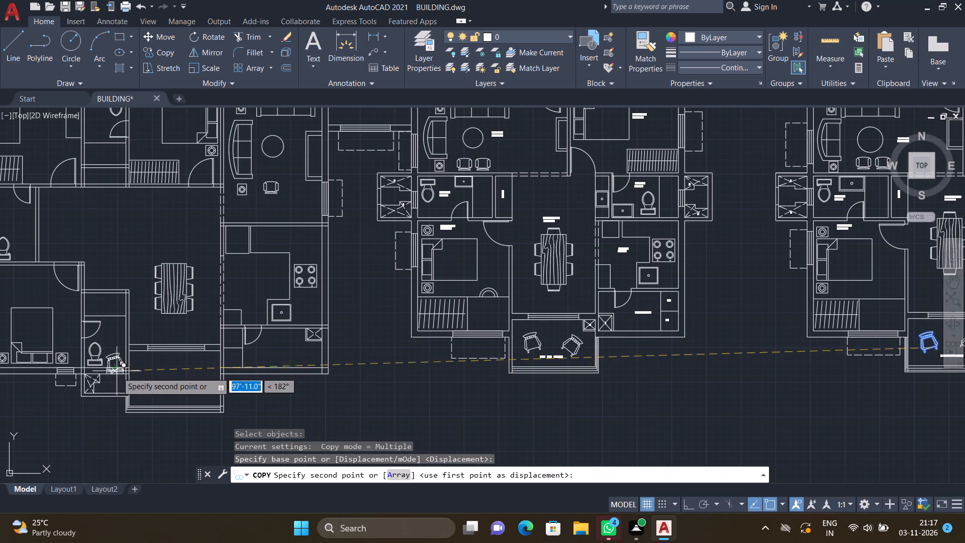
scroll(130, 397, "up", 2)
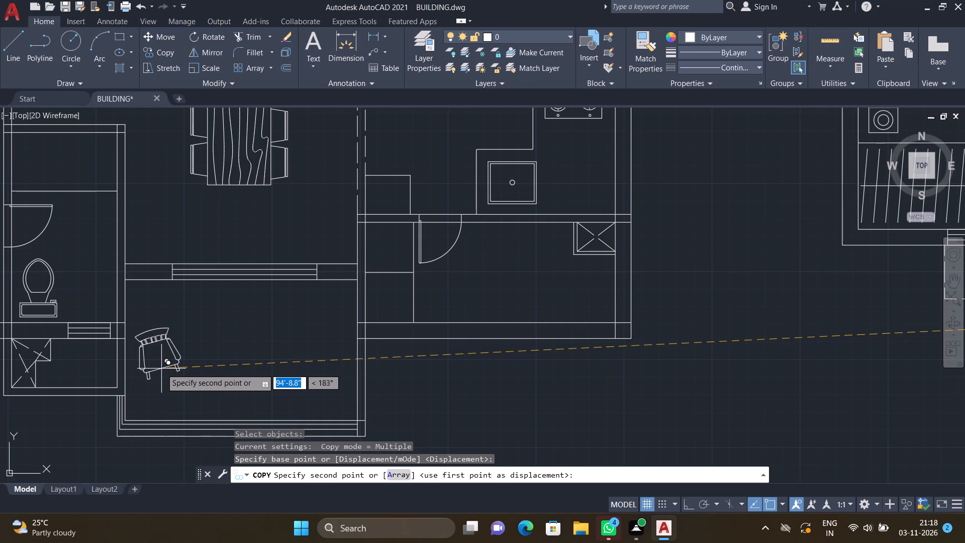
left_click(192, 355)
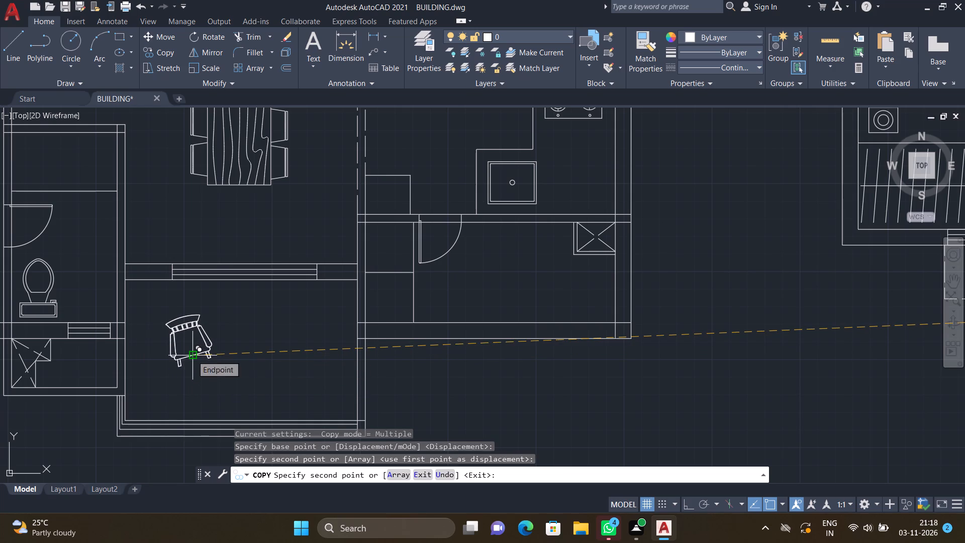
key("Return")
Copy the right armchair from the 5'8" WIDE BALCONY by its backrest's outer edge into the right half of the unfurnished flat's balcony.
scroll(388, 361, "down", 4)
scroll(690, 345, "up", 3)
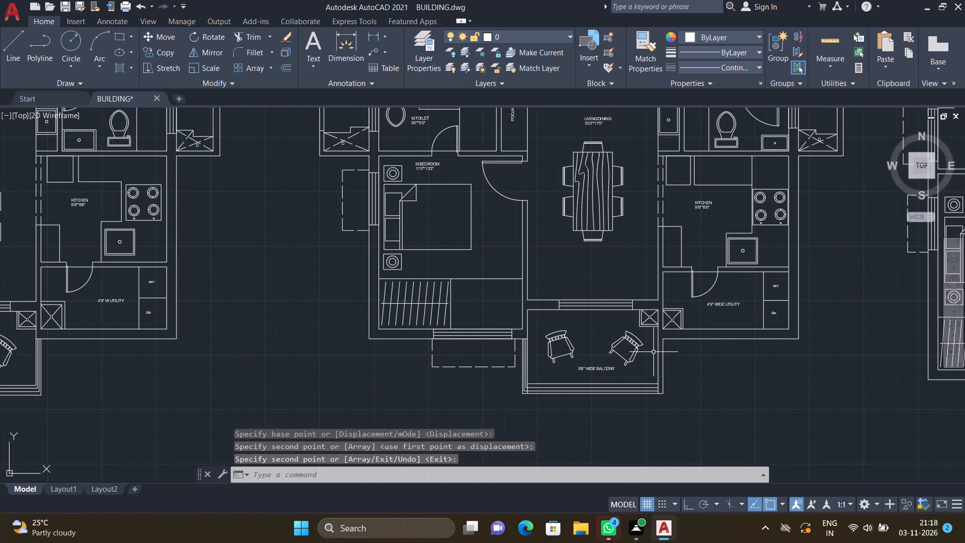
key("c")
key("o")
key("Return")
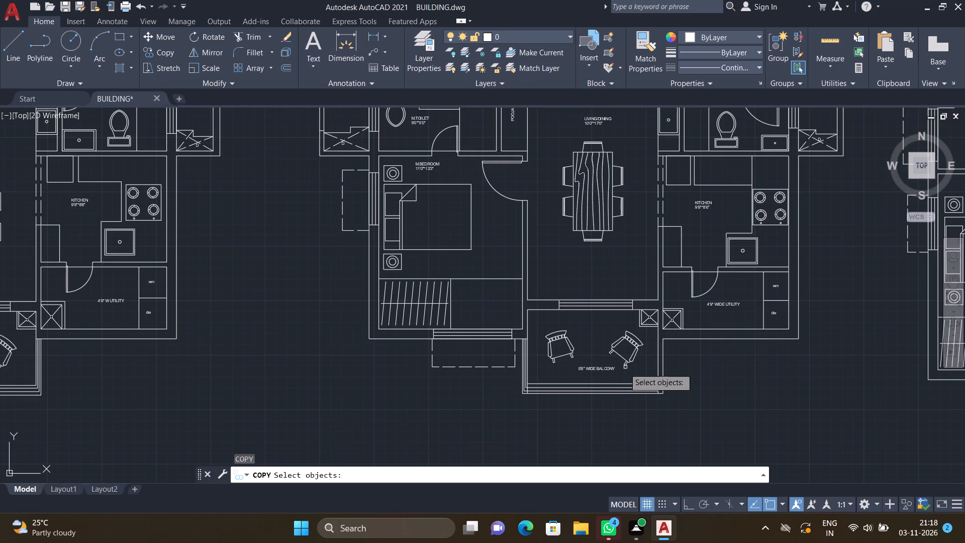
scroll(623, 368, "up", 2)
left_click(635, 358)
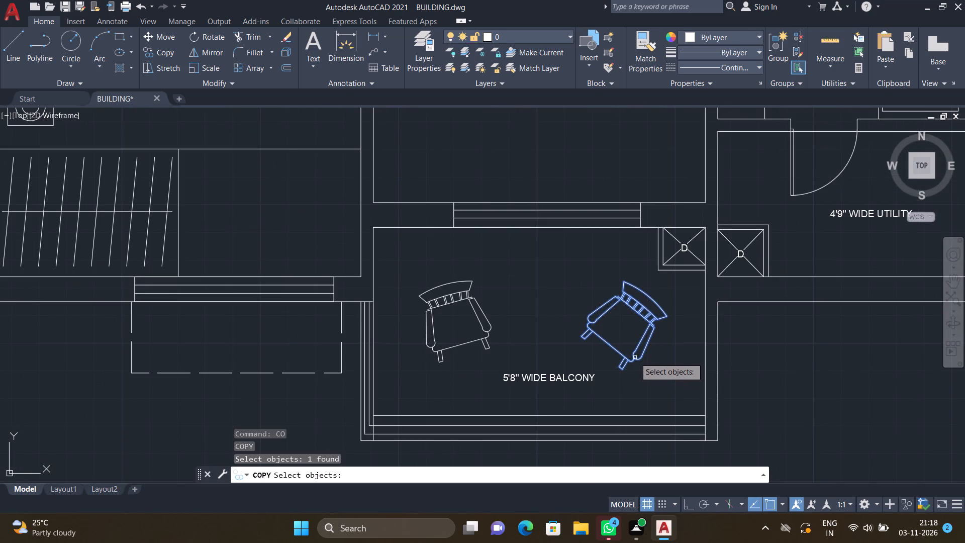
key("Return")
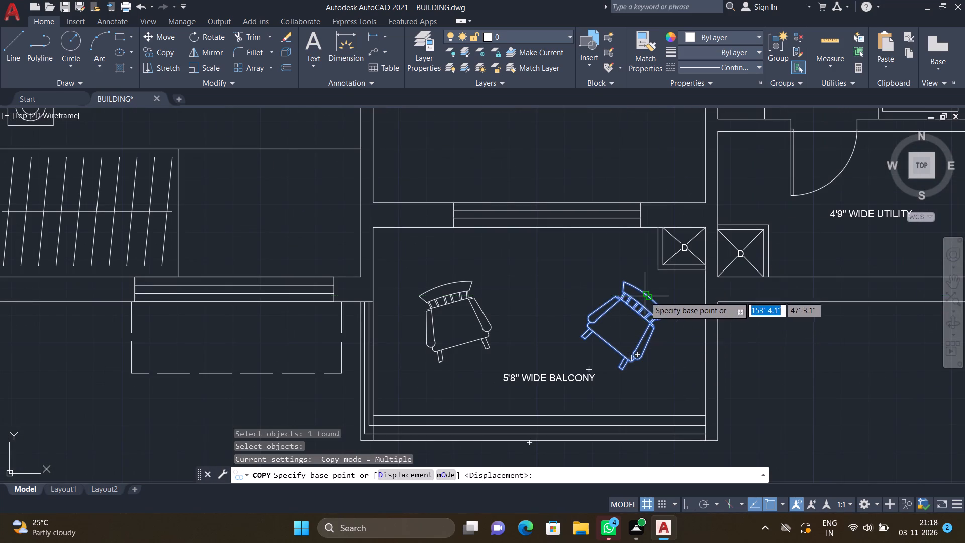
left_click(647, 295)
scroll(576, 340, "down", 5)
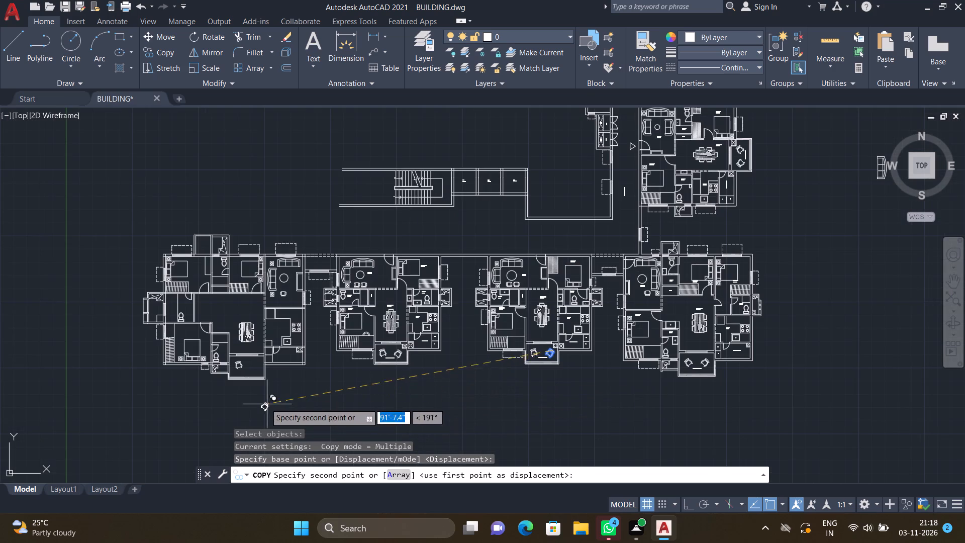
scroll(250, 385, "up", 3)
scroll(277, 316, "up", 1)
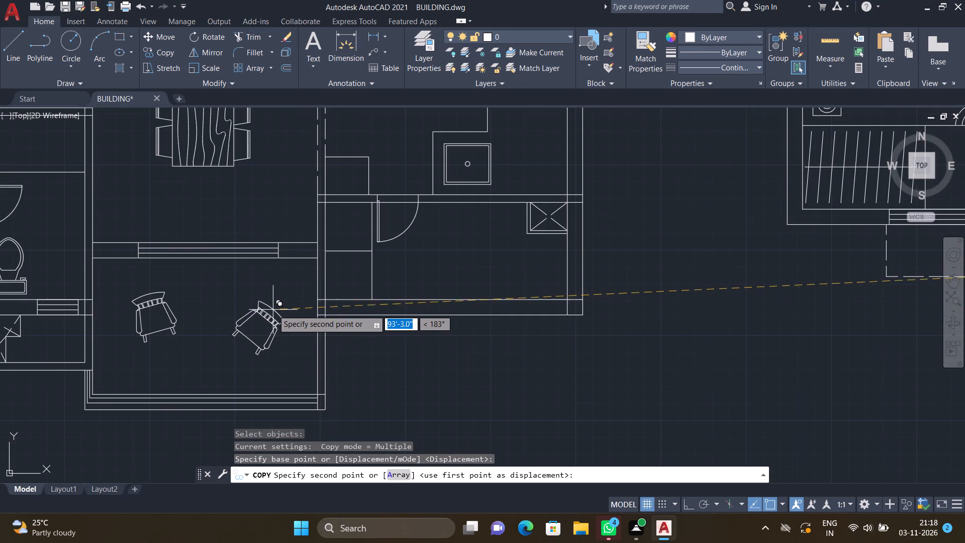
left_click(272, 305)
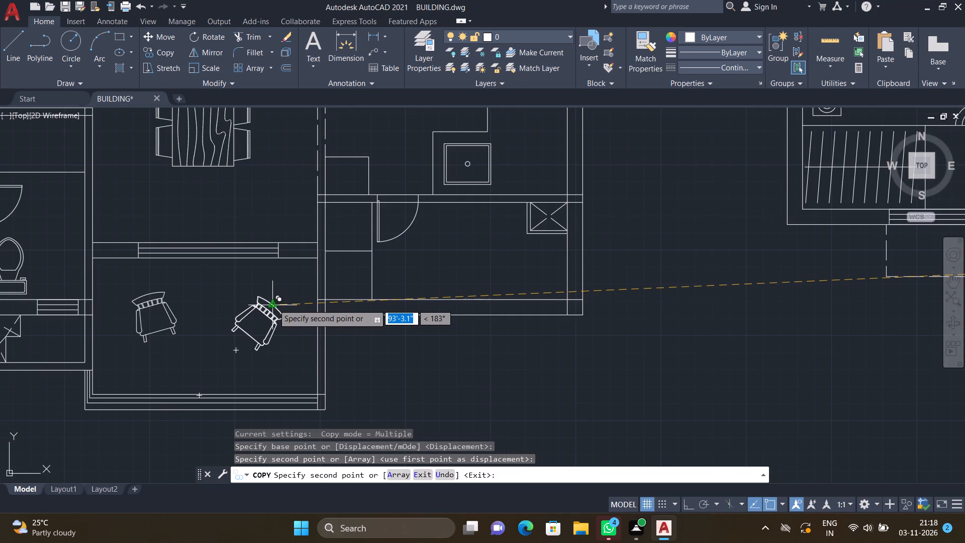
key("Return")
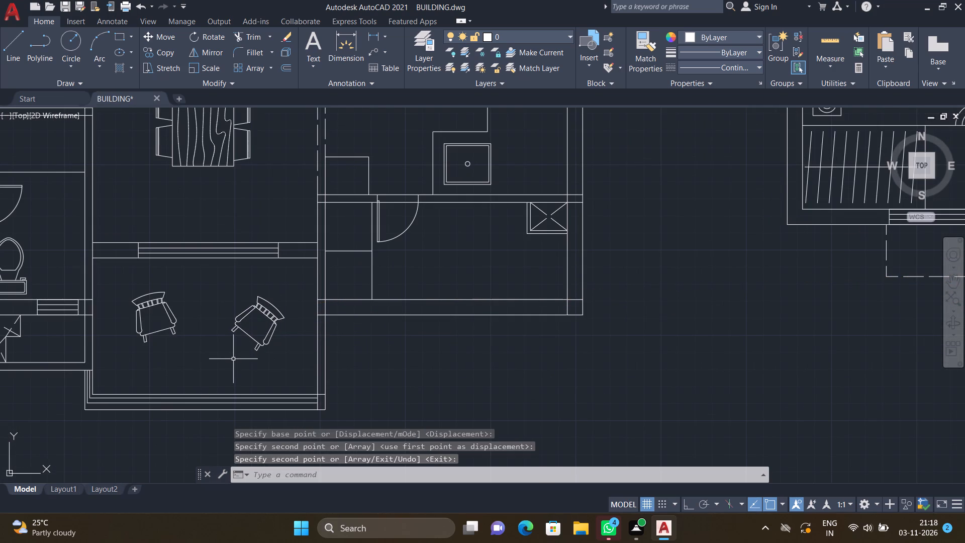
Trim the overlapping wall lines at the outer upper-left corner of the newly furnished flat.
scroll(233, 362, "down", 2)
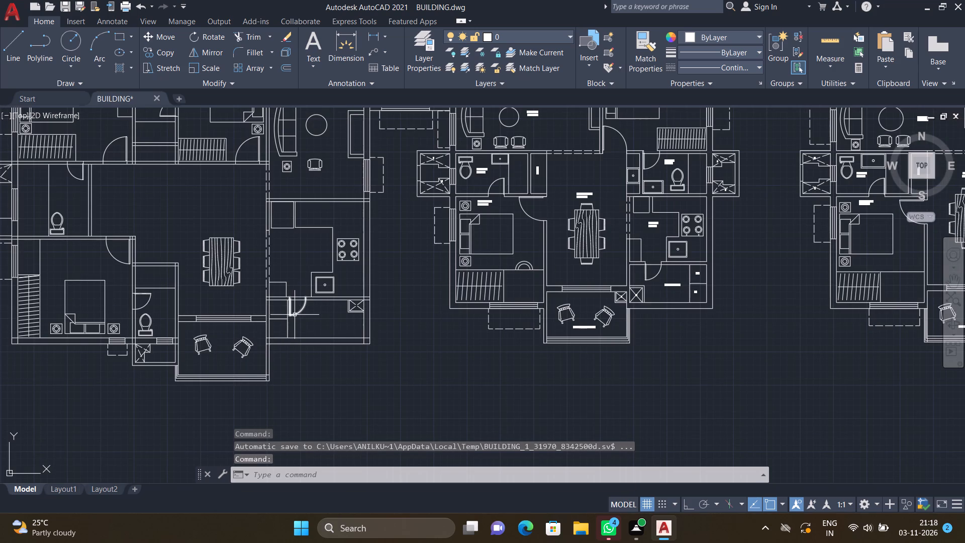
scroll(269, 288, "down", 3)
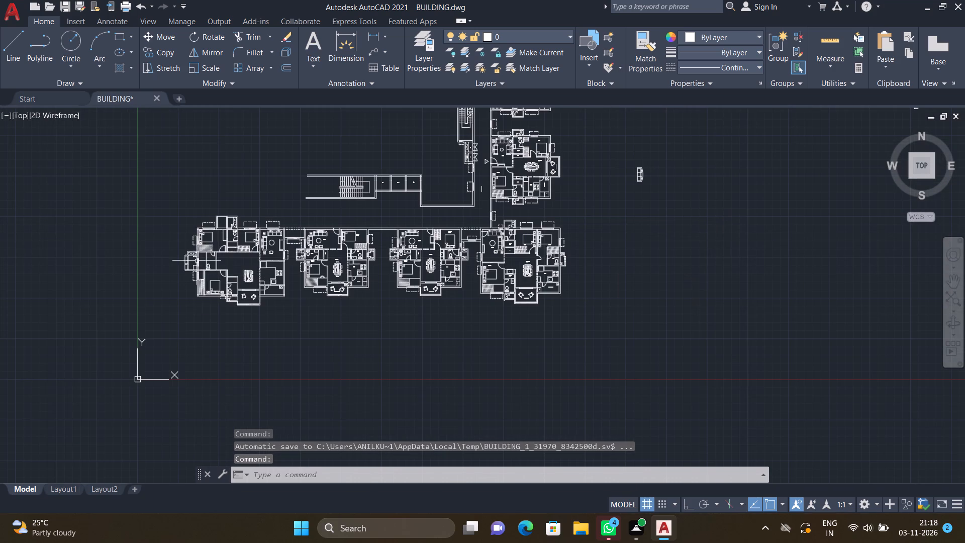
scroll(201, 214, "up", 2)
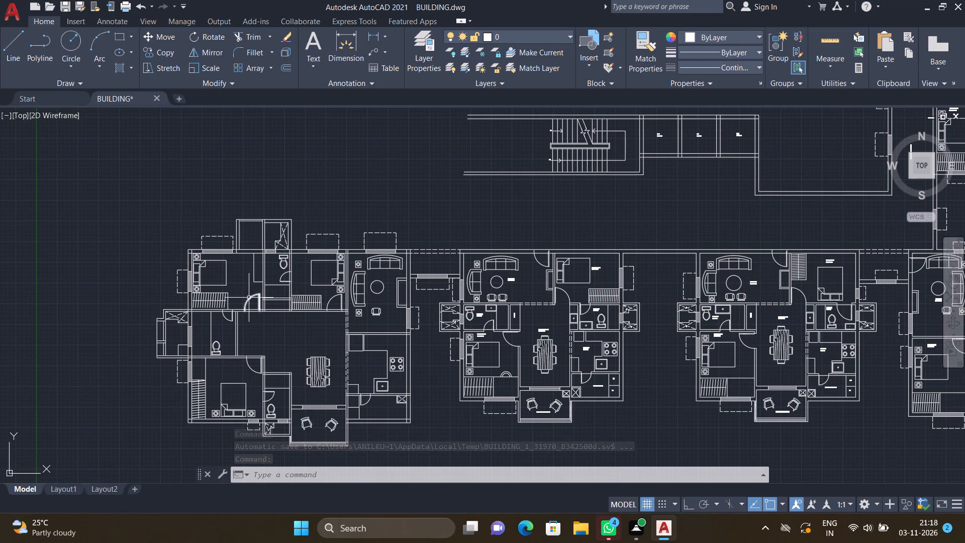
scroll(263, 330, "up", 1)
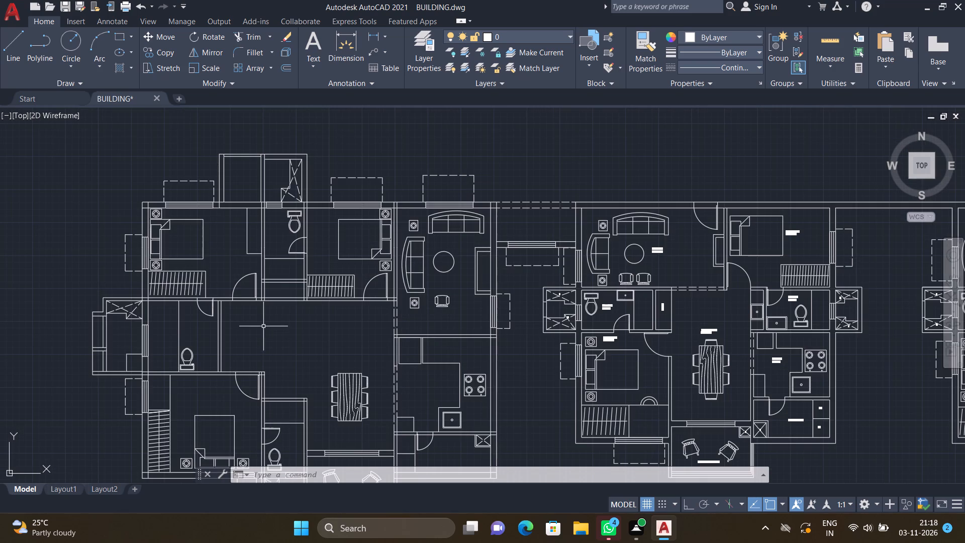
type("TR")
key("Return")
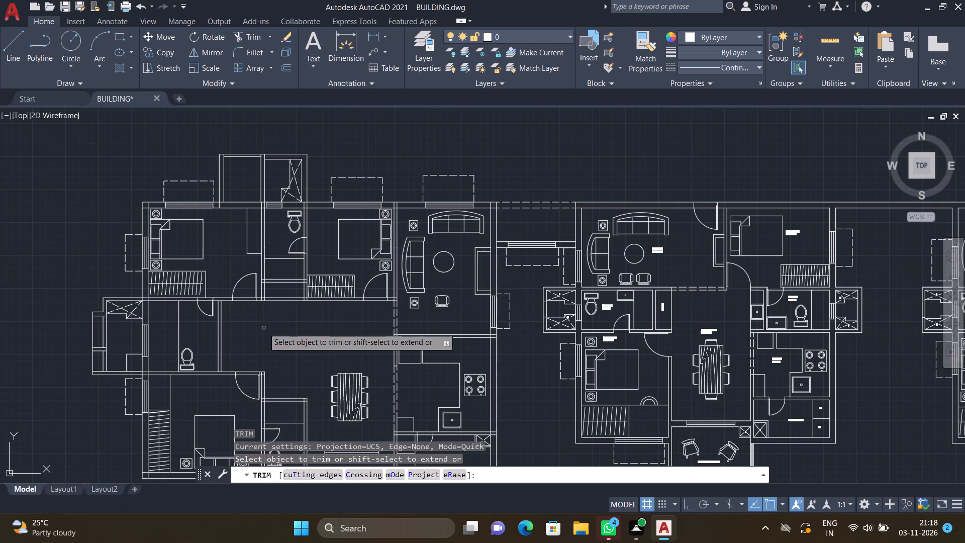
scroll(138, 198, "up", 2)
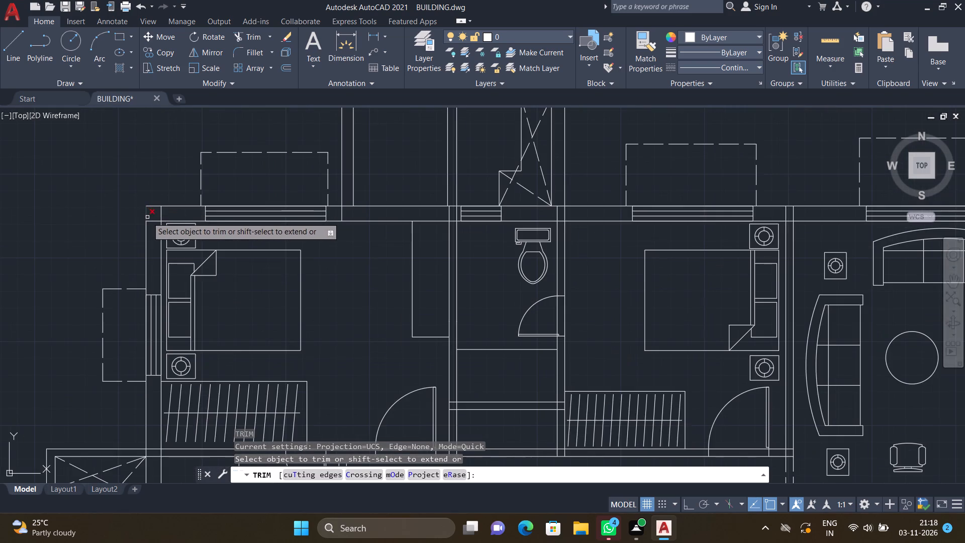
scroll(148, 217, "up", 2)
left_click(157, 226)
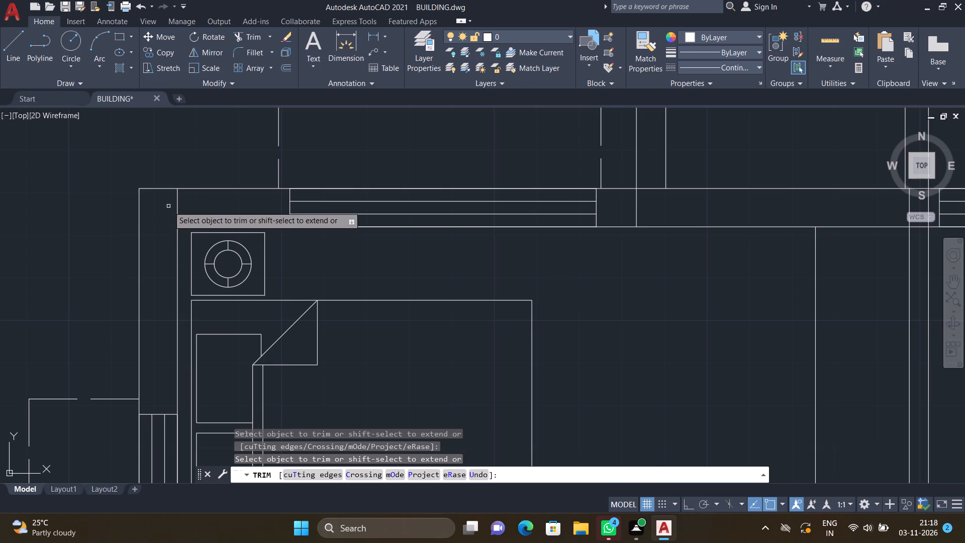
left_click(177, 204)
Trim the overlapping lines where the projecting room's left wall meets the outer wall above the upper-left bedroom.
scroll(218, 207, "down", 2)
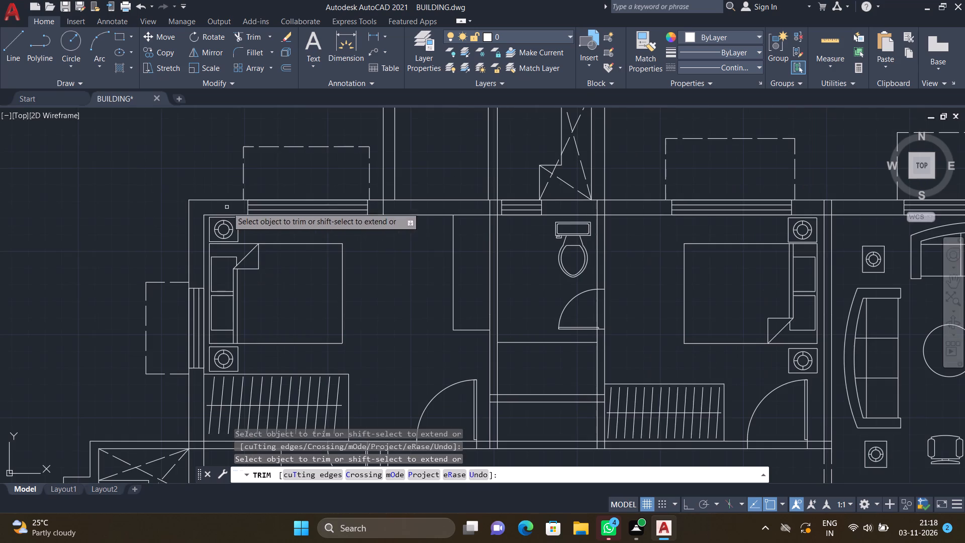
scroll(388, 205, "up", 1)
left_click(378, 204)
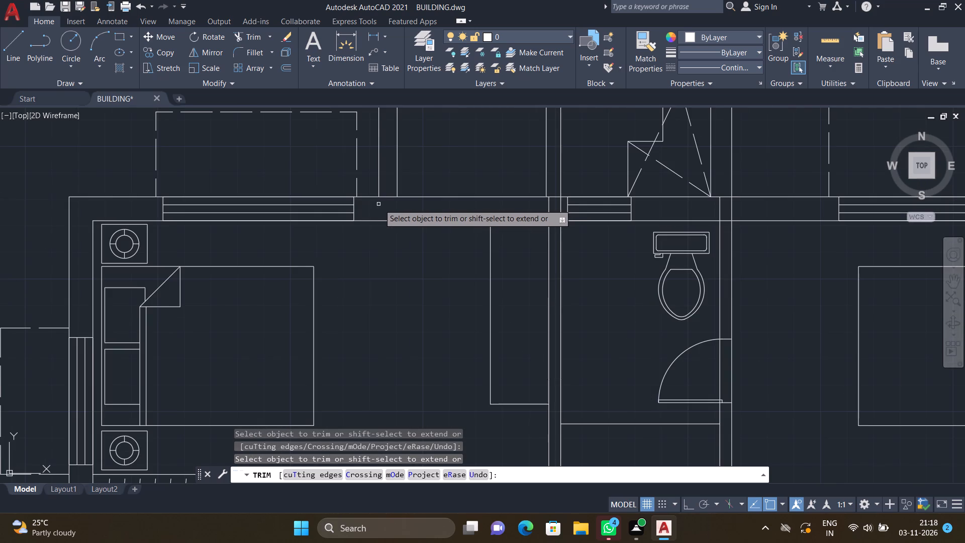
scroll(390, 192, "up", 2)
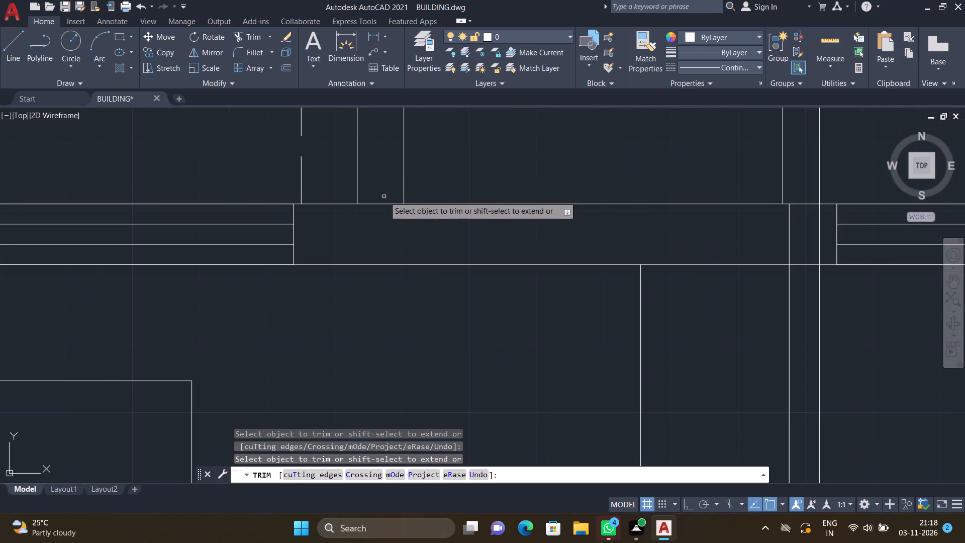
left_click(380, 203)
Trim the crossing lines where the wall between the upper-left bedroom and its adjoining toilet meets the upper outer wall.
scroll(384, 208, "down", 3)
scroll(491, 217, "down", 2)
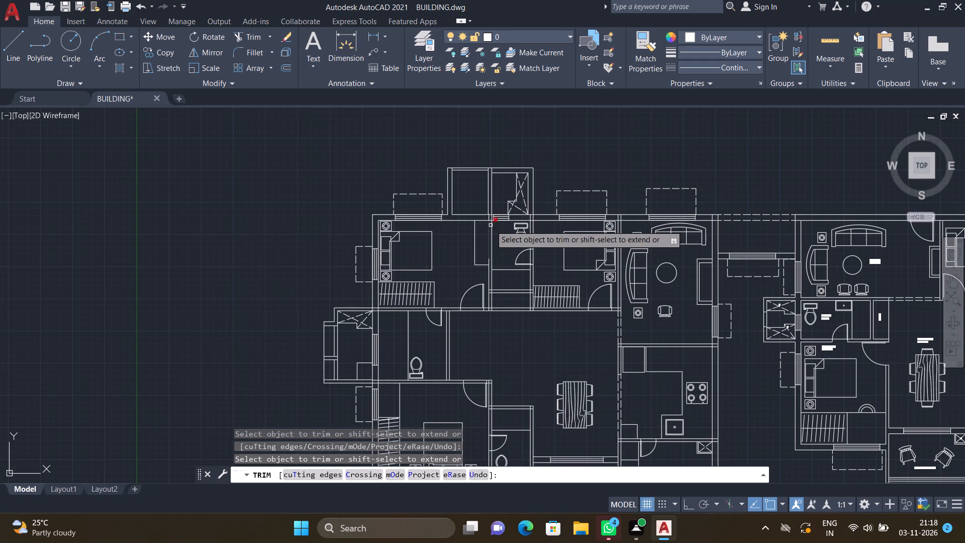
scroll(488, 218, "up", 2)
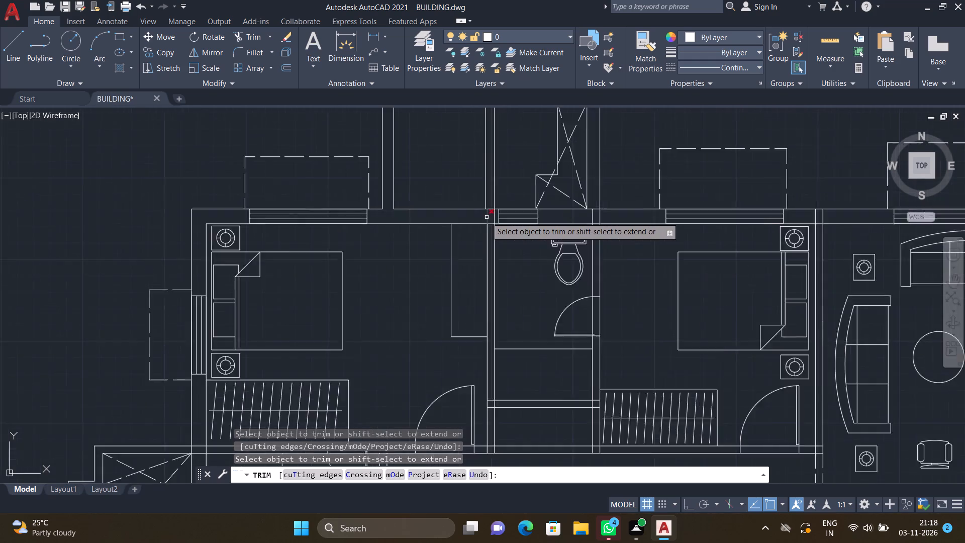
scroll(487, 217, "up", 3)
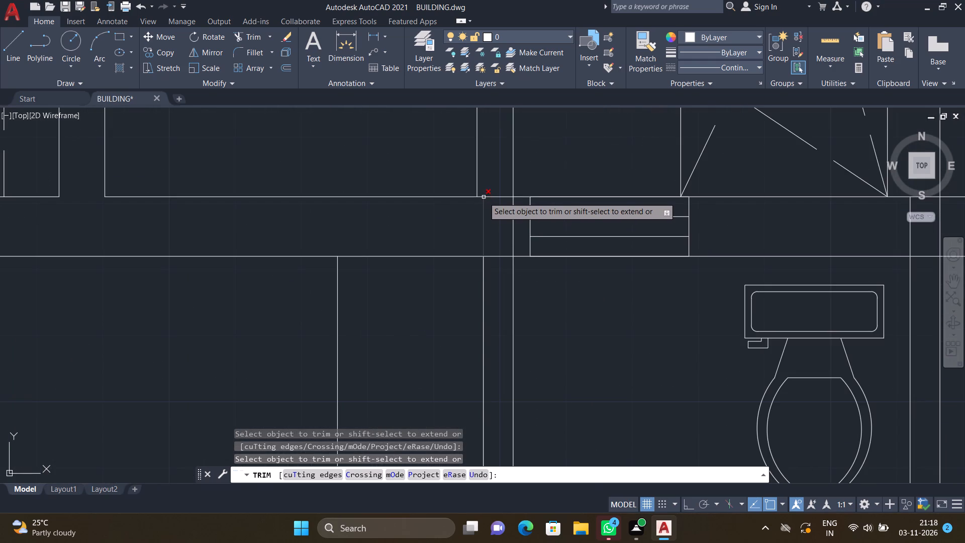
left_click(487, 197)
left_click(482, 205)
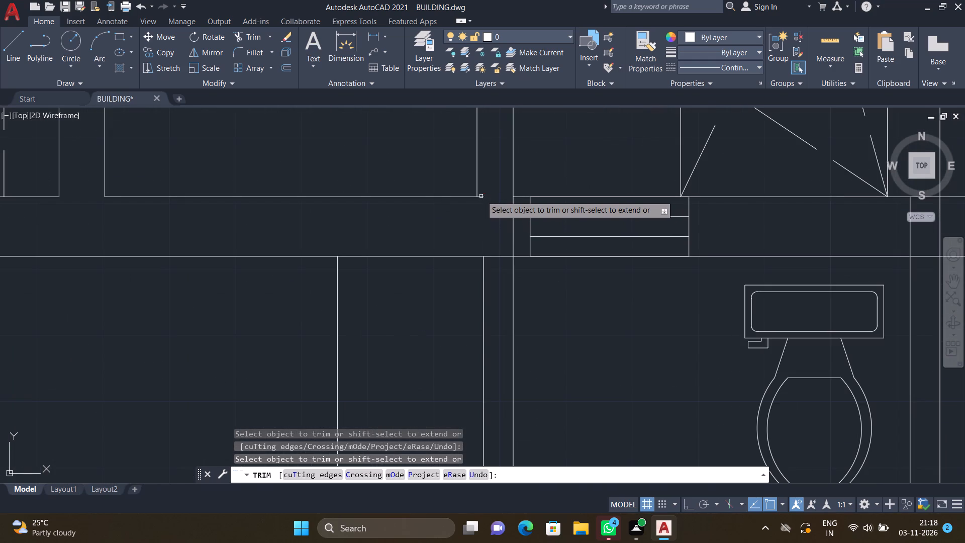
left_click(481, 196)
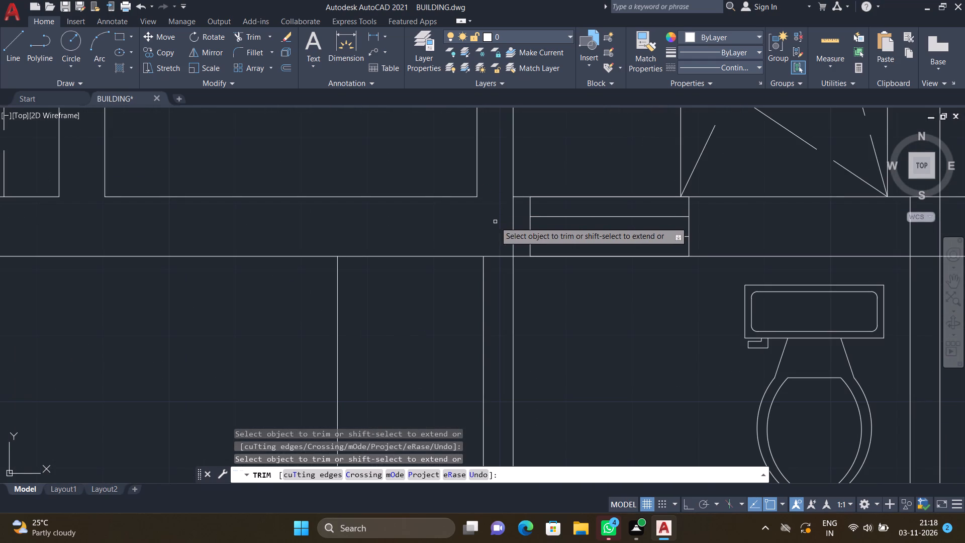
left_click(512, 226)
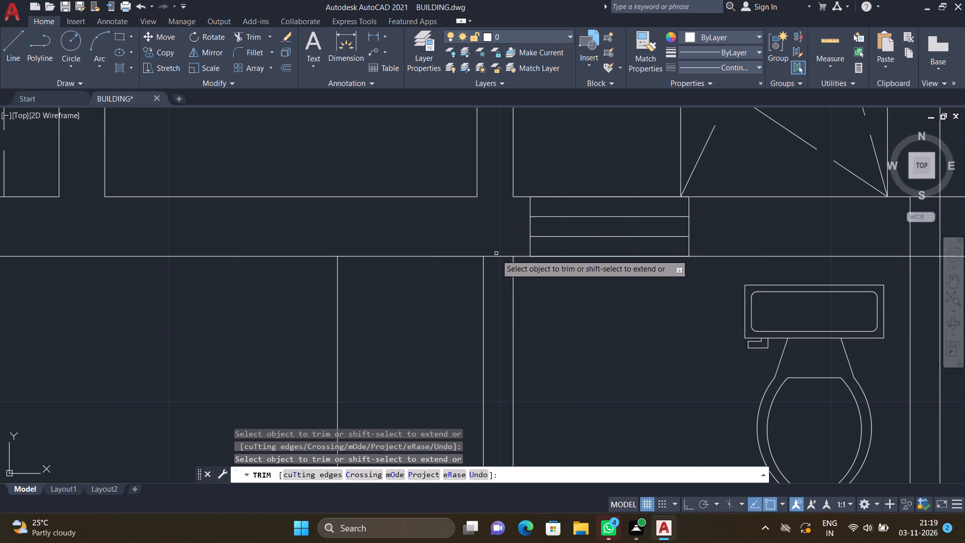
left_click(495, 256)
Trim the crossing lines where the upper toilet's right wall meets the upper outer wall beside the crossed duct.
scroll(492, 244, "down", 3)
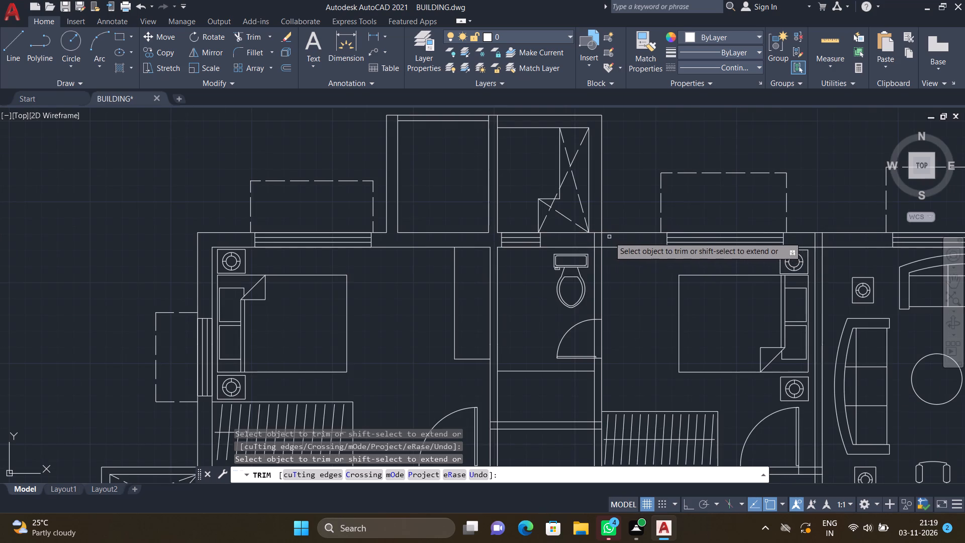
scroll(609, 238, "up", 3)
scroll(557, 214, "up", 2)
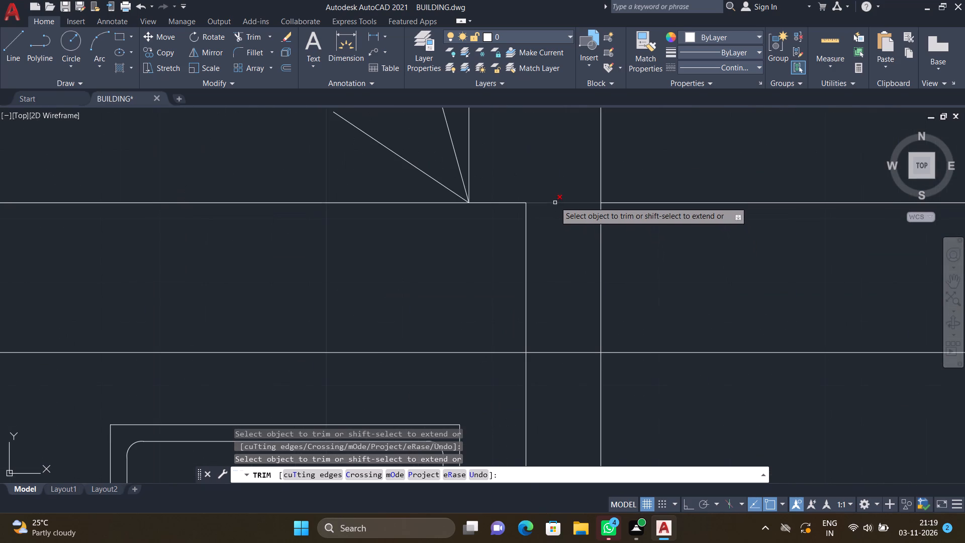
left_click_drag(555, 200, 559, 218)
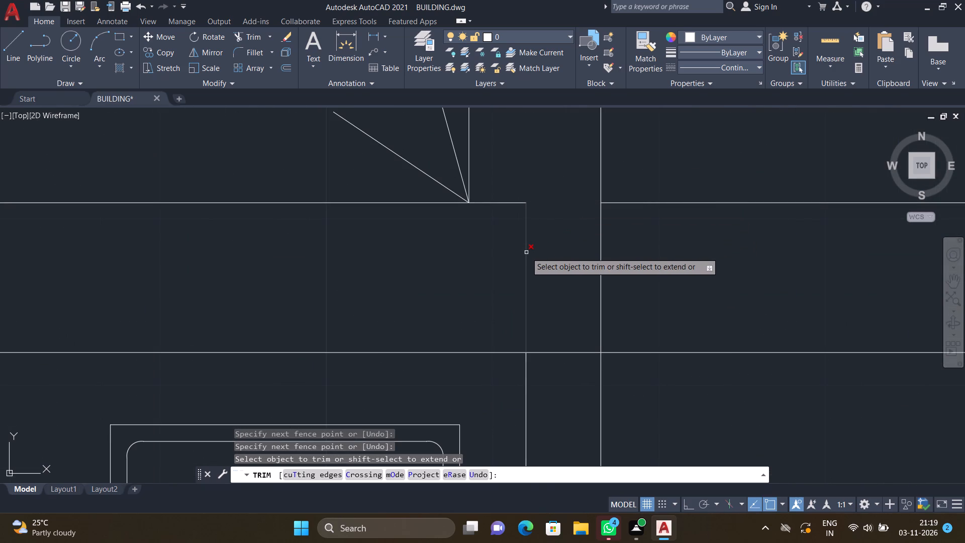
double_click(526, 251)
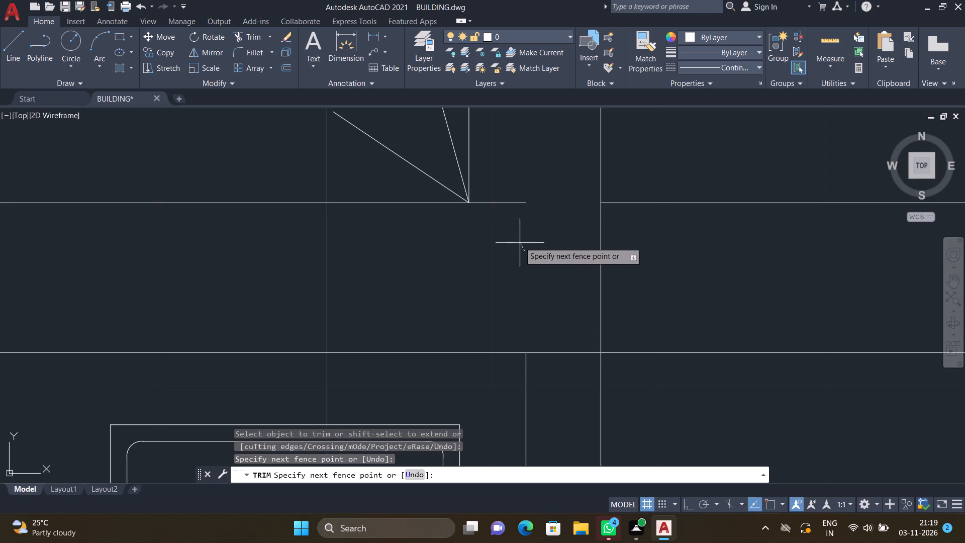
left_click(500, 202)
scroll(502, 209, "down", 3)
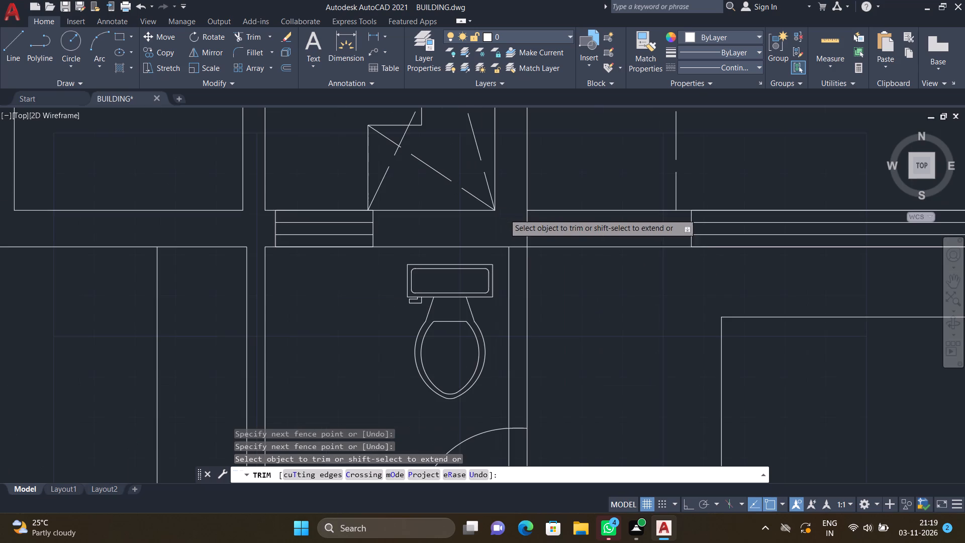
left_click(527, 236)
Trim the overlapping lines where the wall between the upper-right bedroom and the living room meets the upper outer wall.
scroll(527, 235, "down", 4)
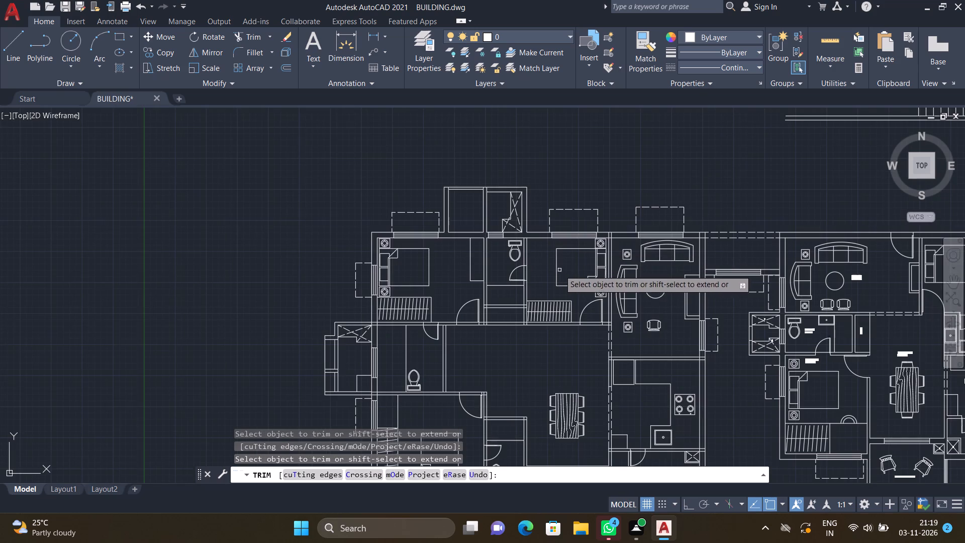
scroll(629, 234, "up", 3)
scroll(566, 228, "up", 3)
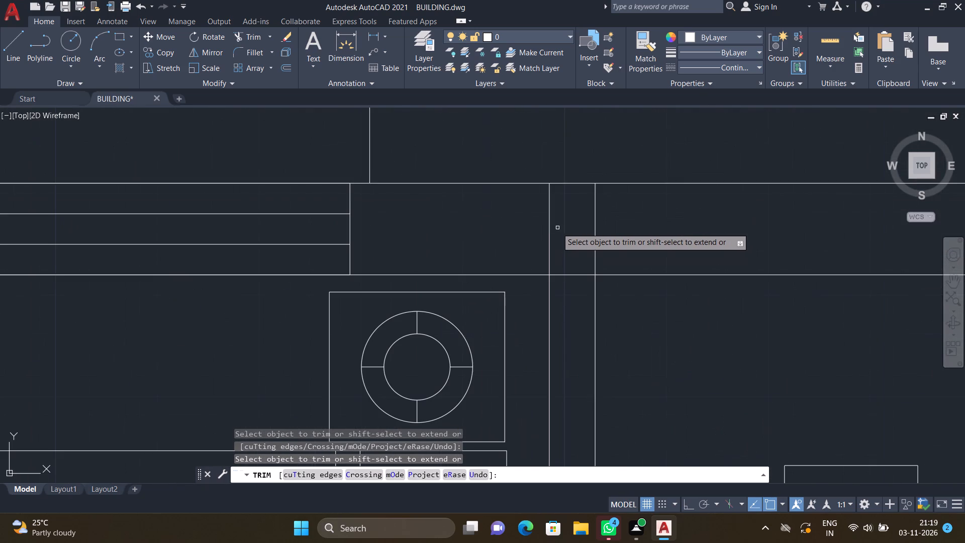
left_click(549, 225)
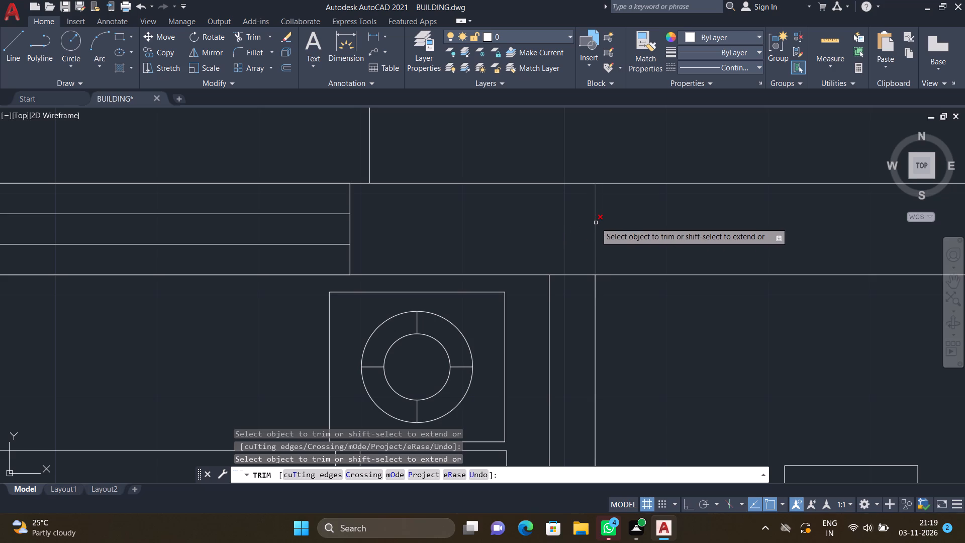
left_click(595, 222)
left_click(564, 276)
Trim the crossing lines where the wall below the upper-left bedroom's wardrobe crosses the left outer wall beside the crossed duct.
scroll(567, 274, "down", 4)
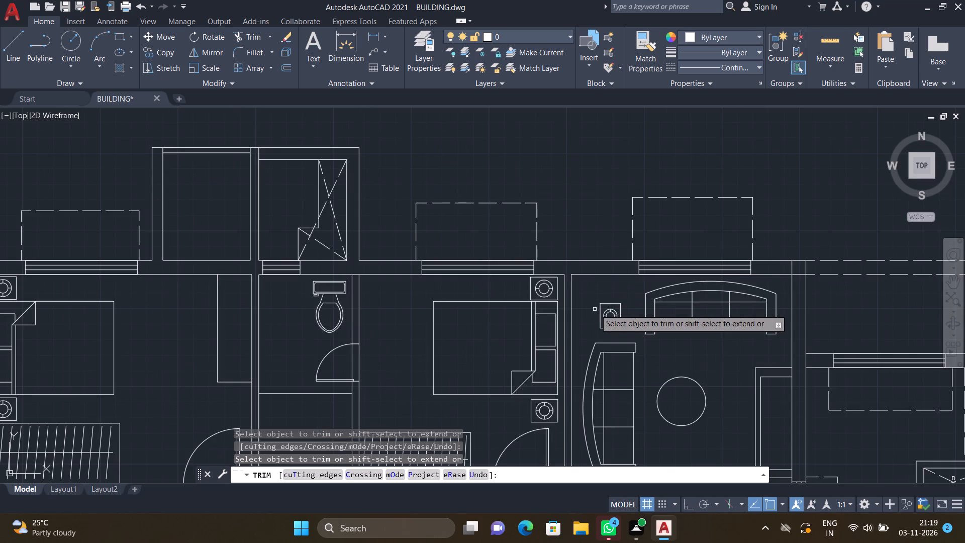
scroll(593, 295, "down", 3)
scroll(455, 356, "up", 3)
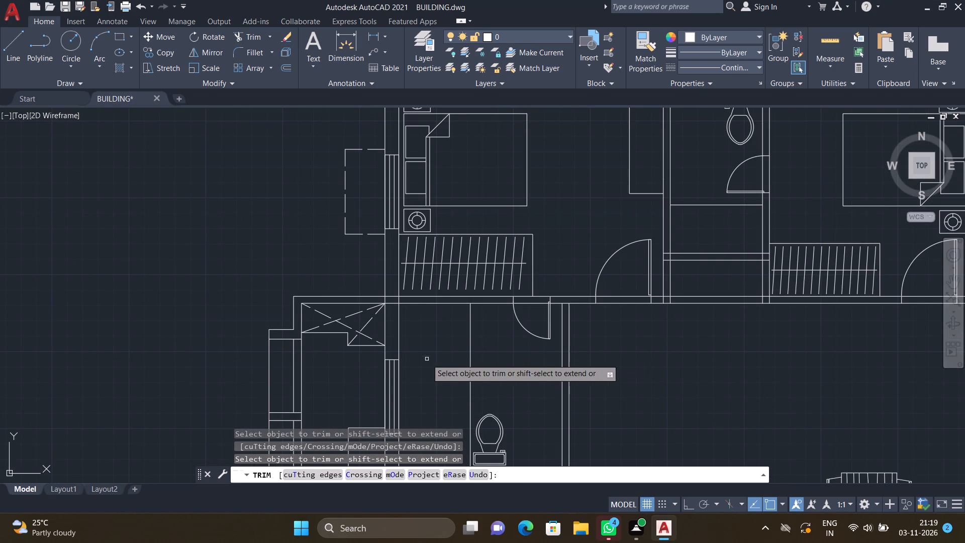
scroll(385, 298, "up", 3)
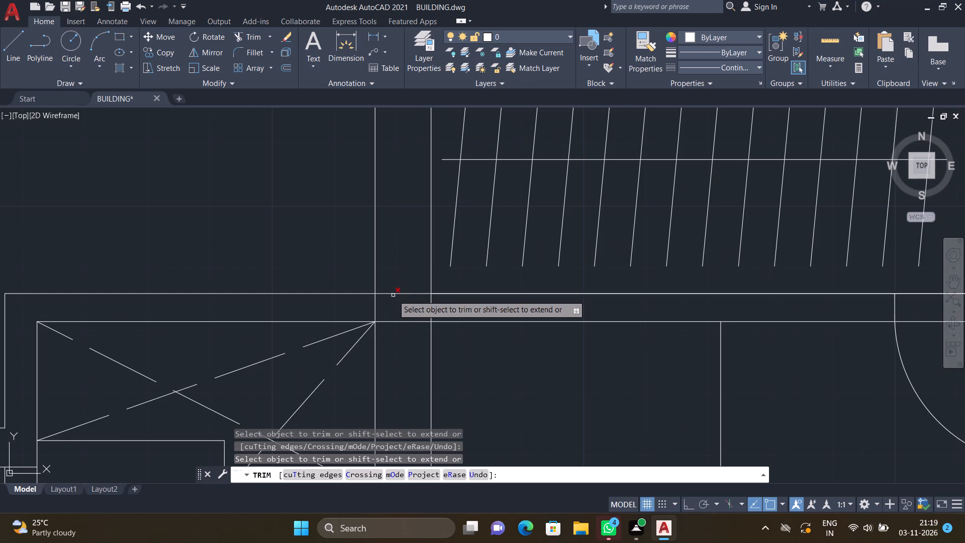
scroll(393, 294, "up", 1)
left_click_drag(393, 285, 401, 352)
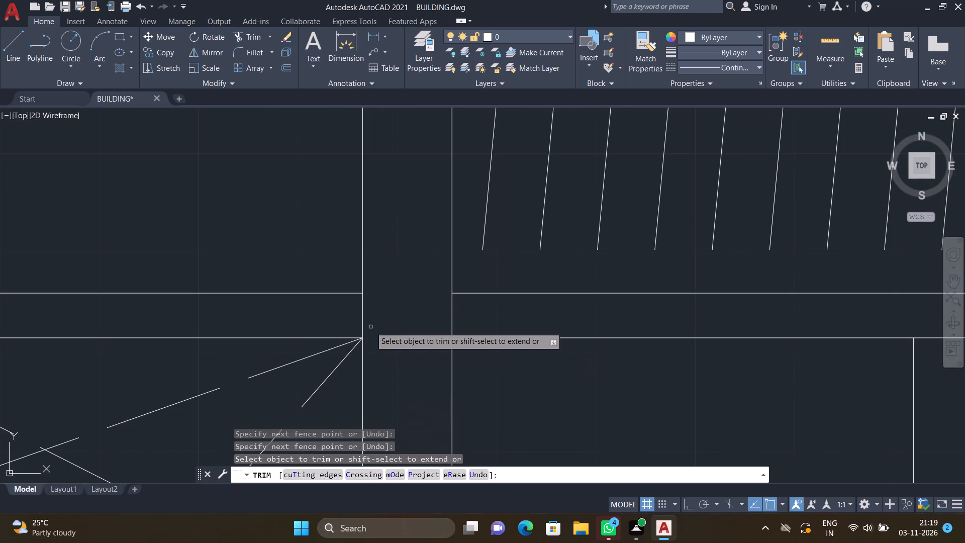
left_click(362, 309)
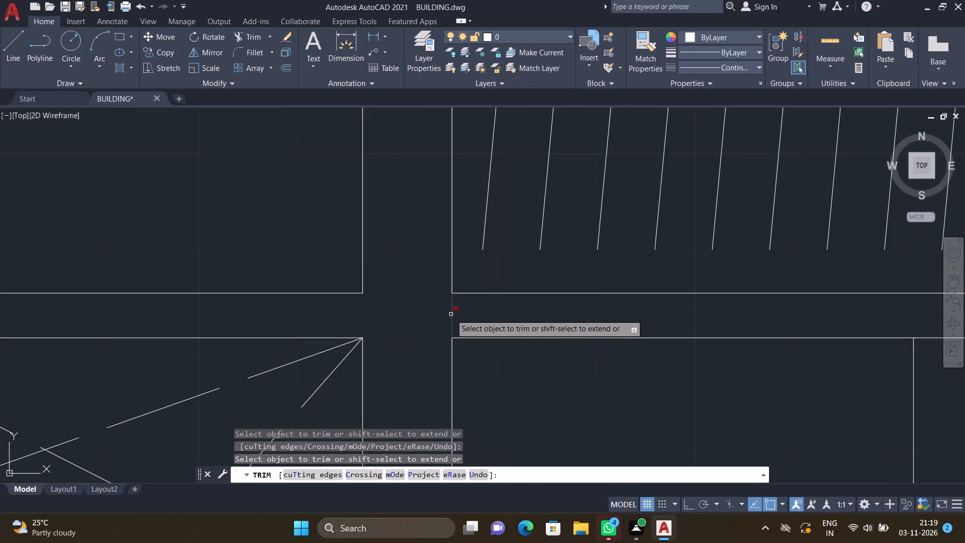
left_click(451, 314)
Trim the crossing lines where the wall between the left toilet and the lower-left bedroom meets the left outer wall.
scroll(451, 314, "down", 5)
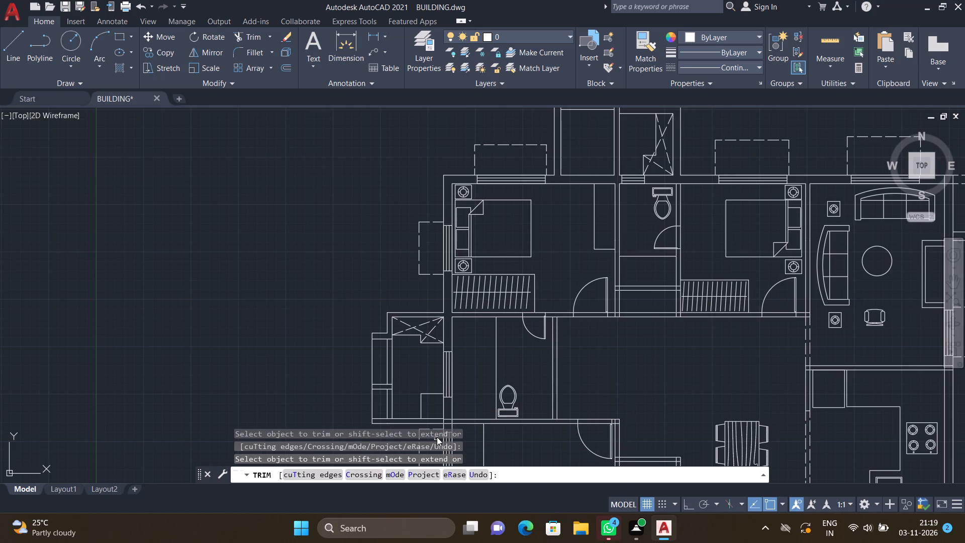
scroll(436, 436, "up", 10)
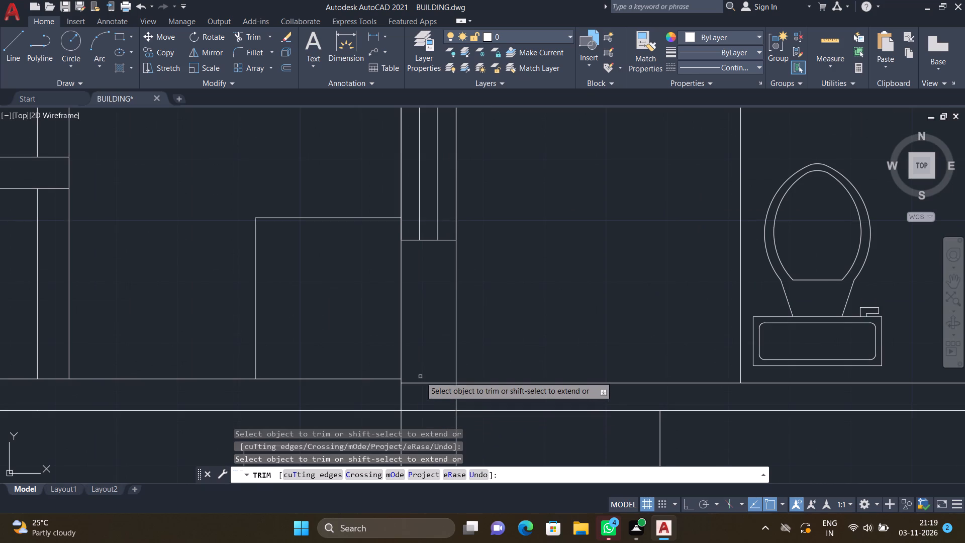
left_click(424, 384)
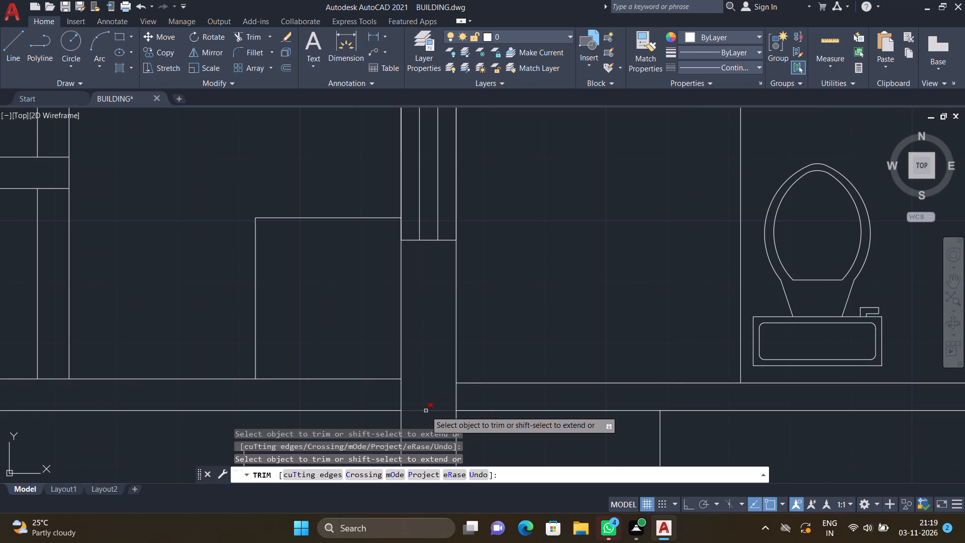
left_click(426, 411)
left_click(456, 397)
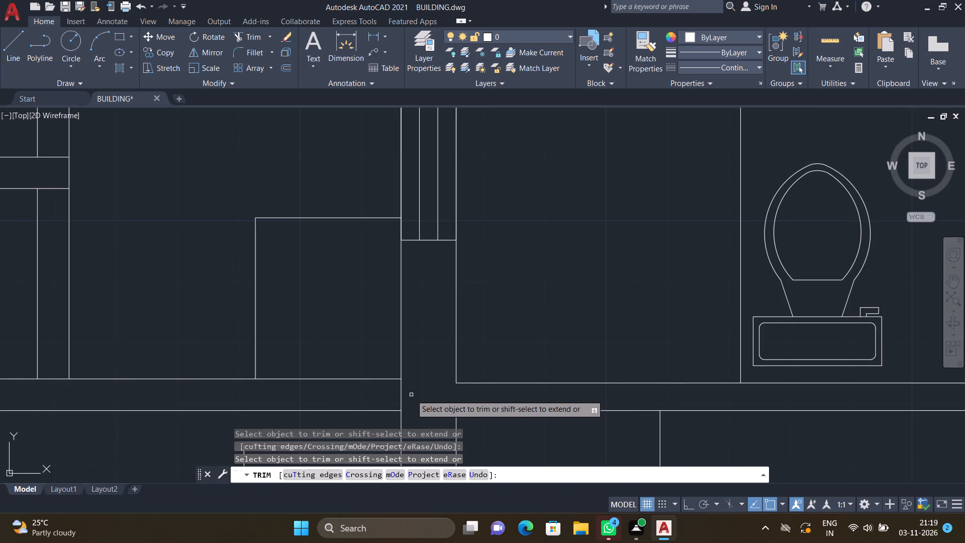
left_click(400, 391)
Trim the two wall lines crossing the lower-left bedroom's door opening beside the left toilet.
scroll(405, 382, "down", 4)
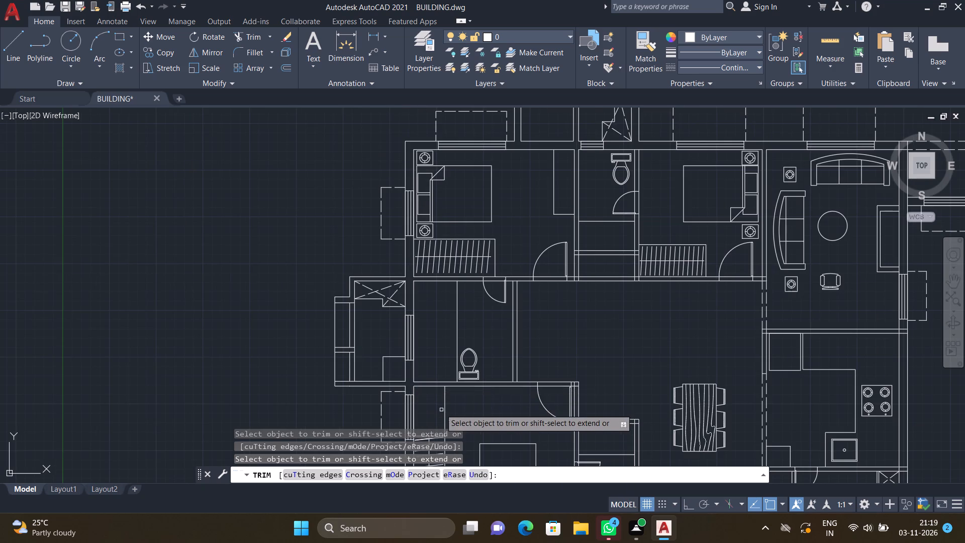
scroll(438, 403, "down", 1)
scroll(495, 404, "up", 3)
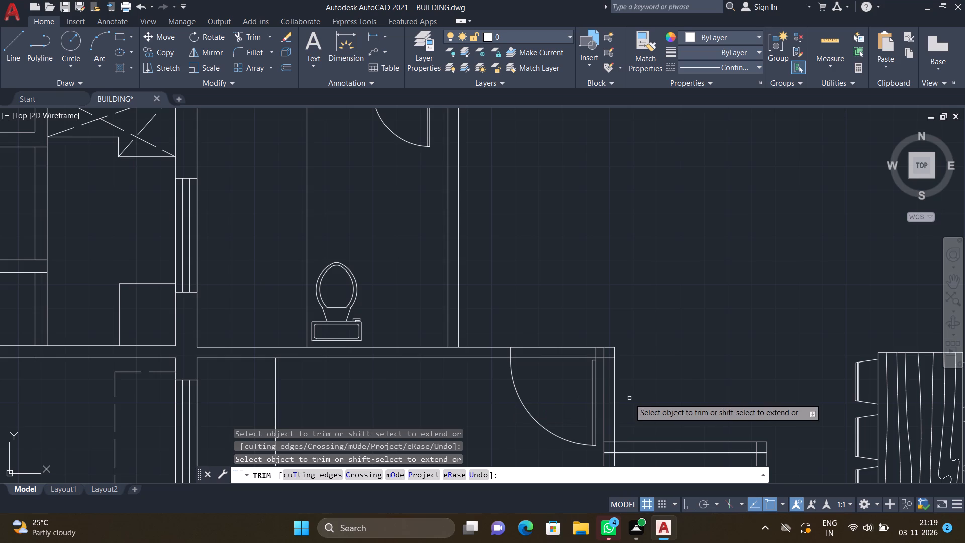
scroll(598, 381, "up", 2)
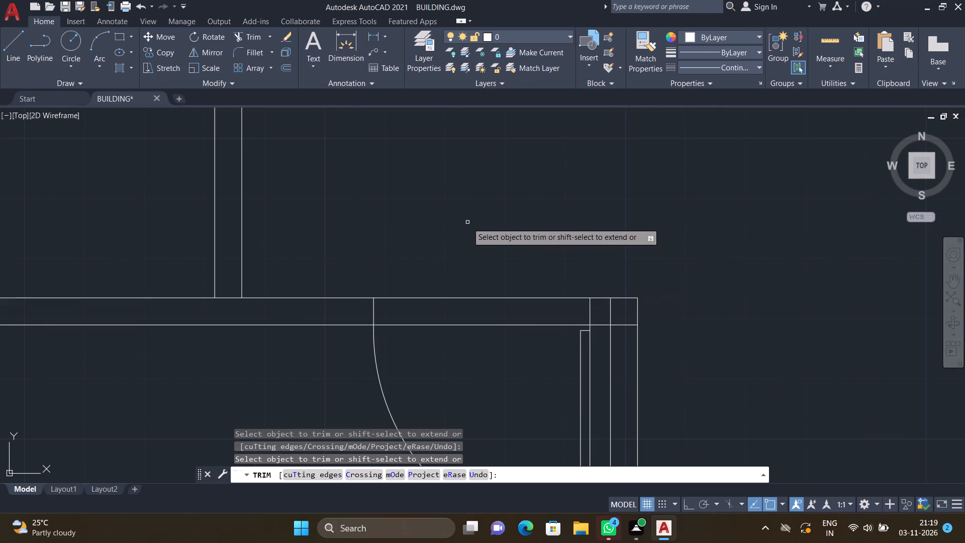
left_click_drag(467, 224, 472, 339)
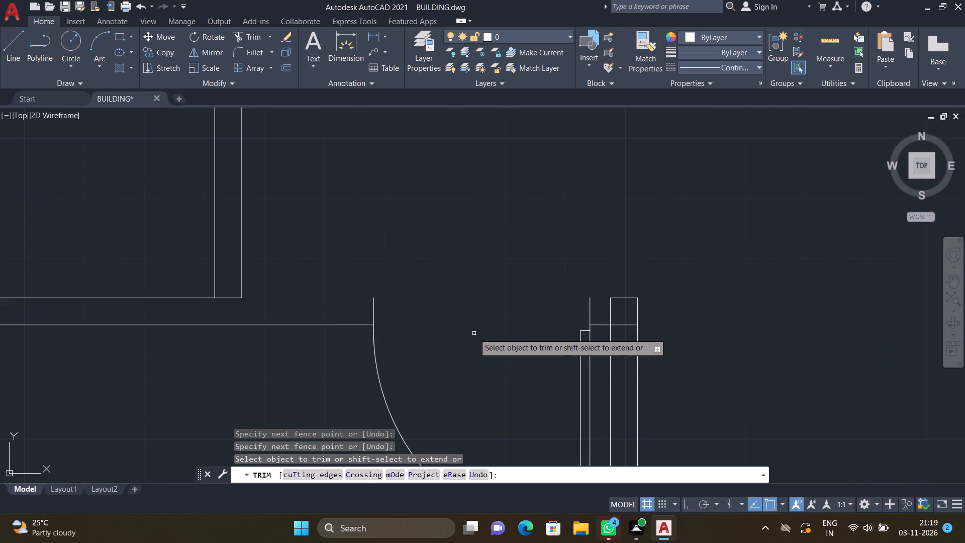
key("Return")
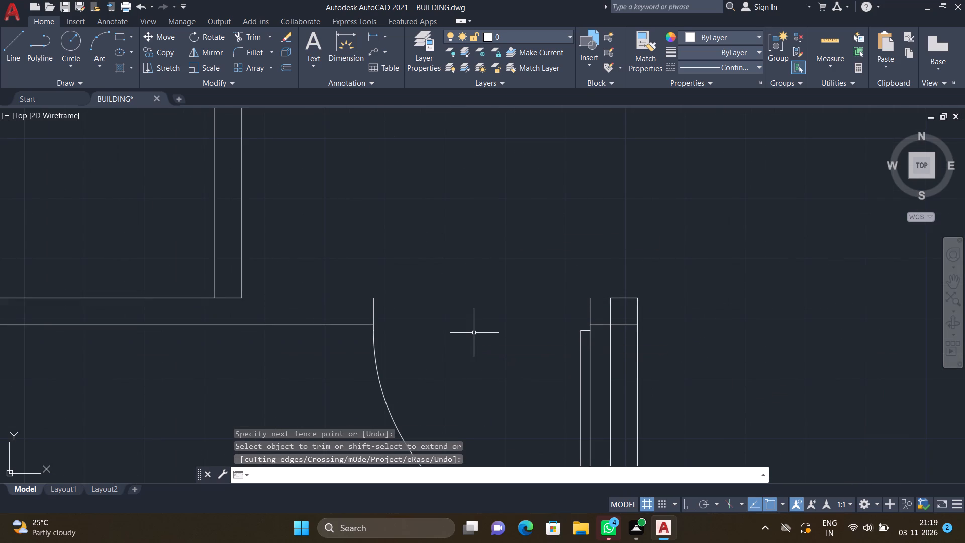
With Ortho on, draw a line from the lower-left bedroom door's left jamb to the corner of the left toilet's right wall.
key("l")
key("Return")
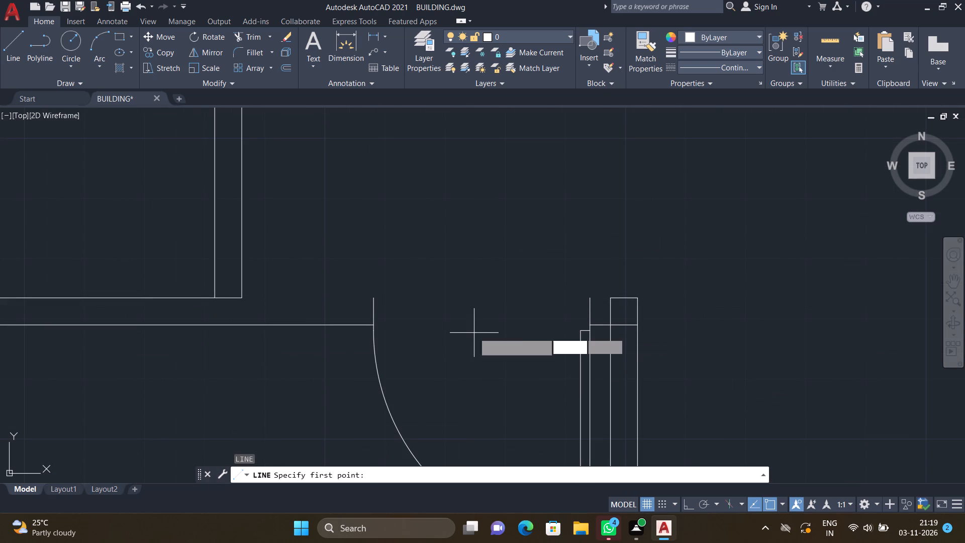
left_click(373, 302)
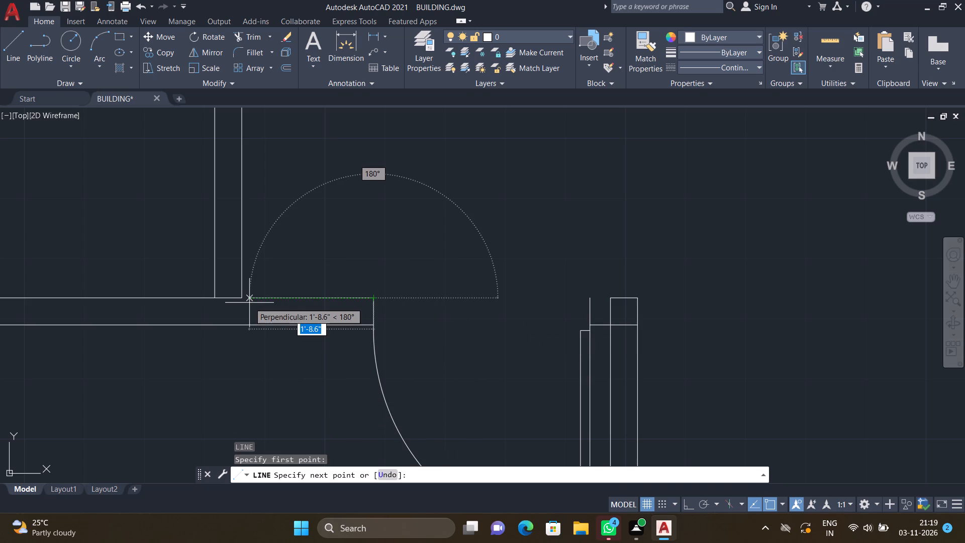
key("F8")
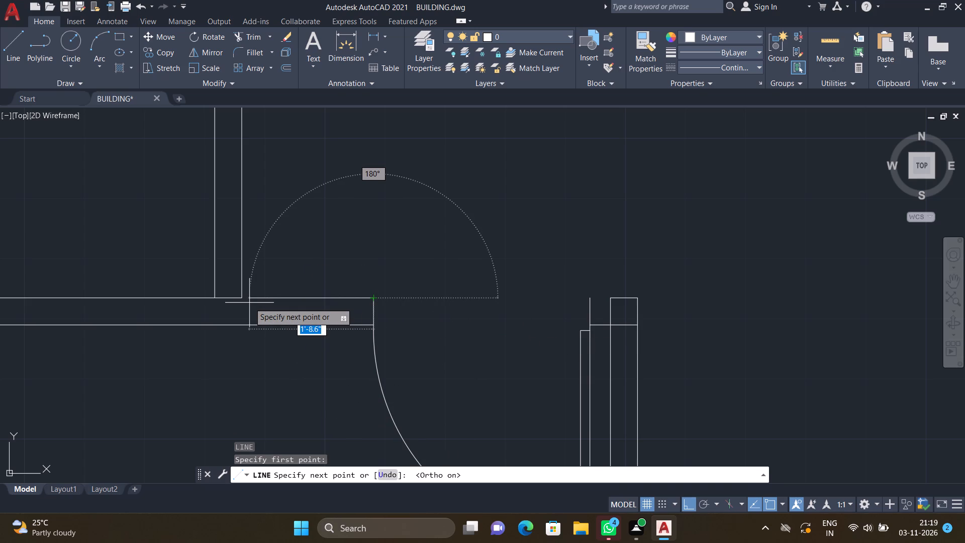
scroll(231, 300, "up", 1)
left_click(250, 296)
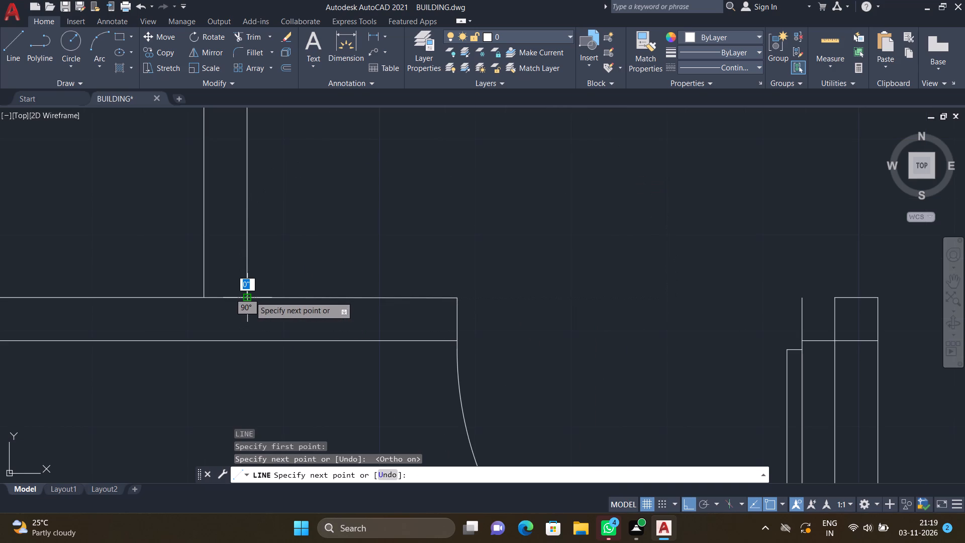
key("Return")
Draw a short line from the lower-left bedroom door's right jamb to the adjacent wall end, closing its upper edge.
scroll(252, 294, "down", 5)
scroll(303, 300, "up", 4)
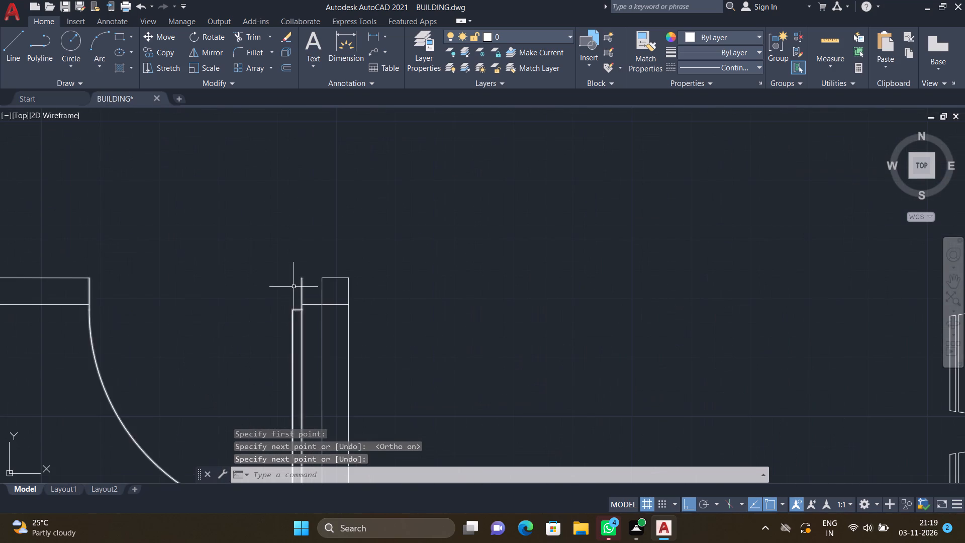
key("l")
key("Return")
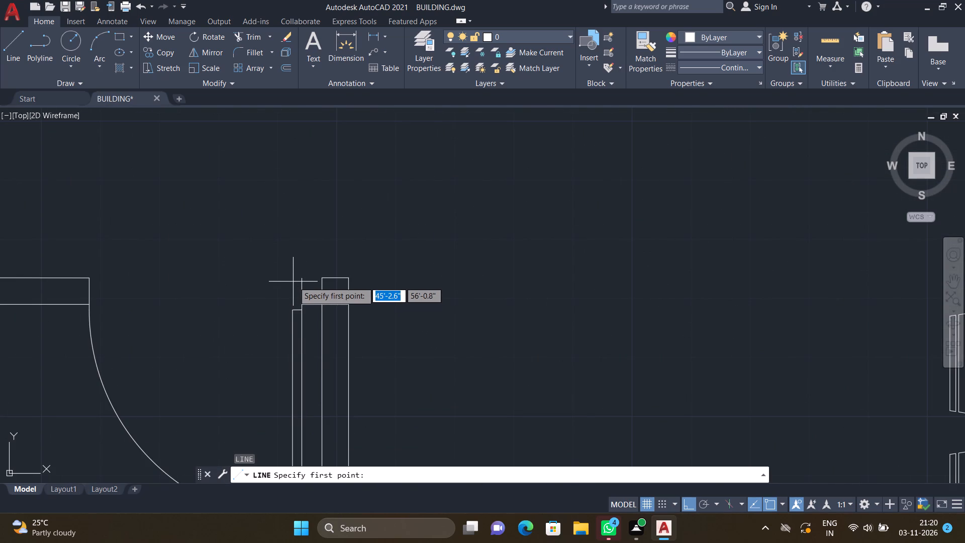
scroll(298, 277, "up", 2)
left_click(306, 280)
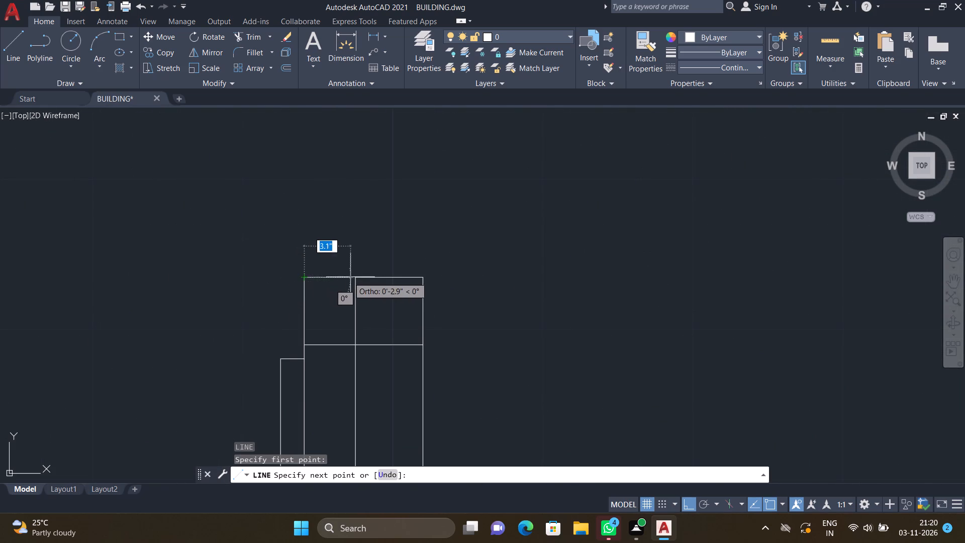
left_click(355, 276)
key("Return")
Trim the overlapping lines inside the wall end at the right jamb of the lower-left bedroom's door.
scroll(356, 275, "down", 3)
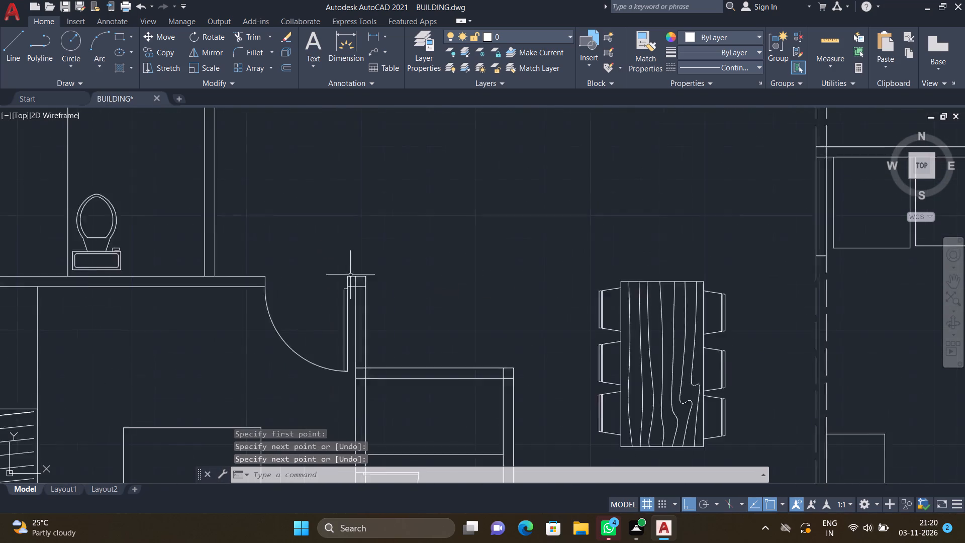
scroll(348, 275, "down", 2)
type("TR")
key("Return")
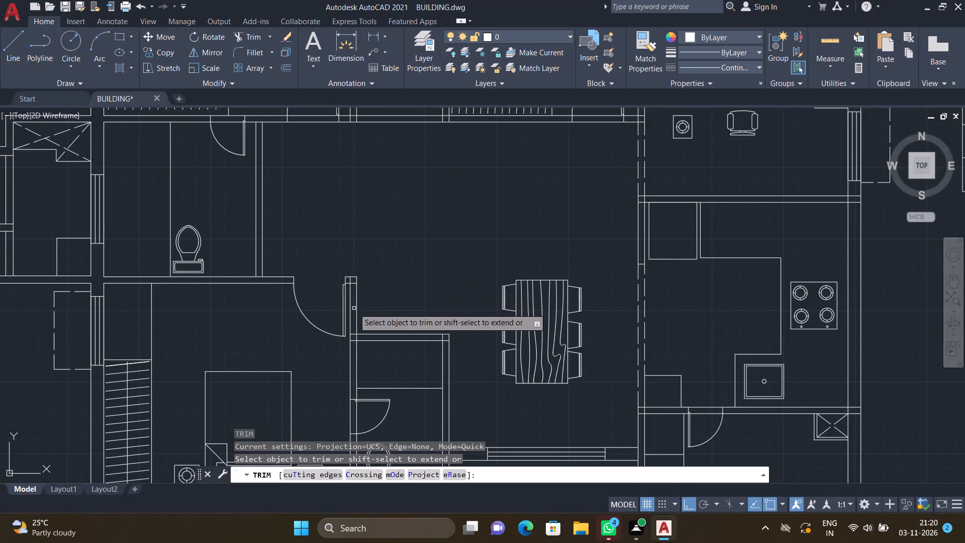
scroll(348, 293, "up", 4)
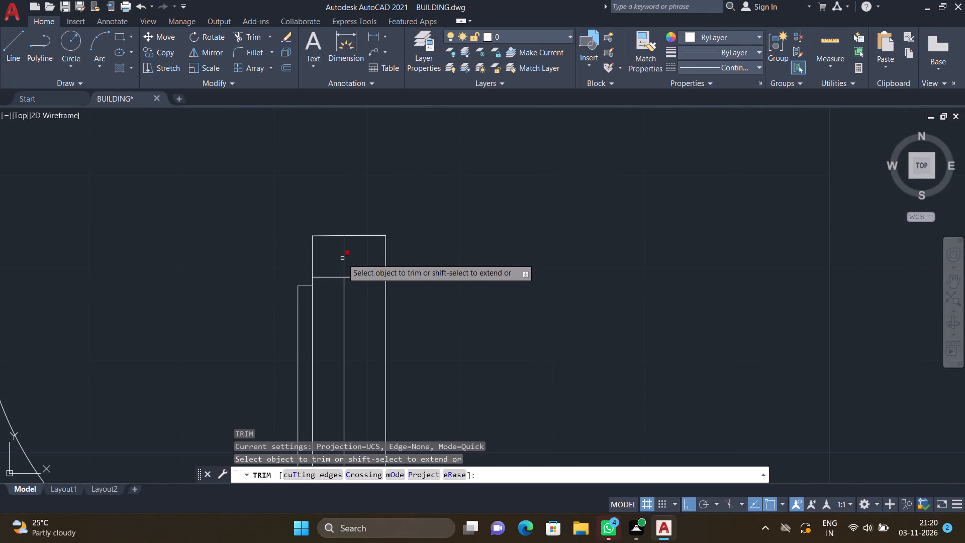
left_click_drag(342, 258, 348, 261)
left_click(361, 276)
Trim the crossing lines where the lower toilet's upper wall meets the lower-left bedroom's right wall.
scroll(360, 275, "down", 4)
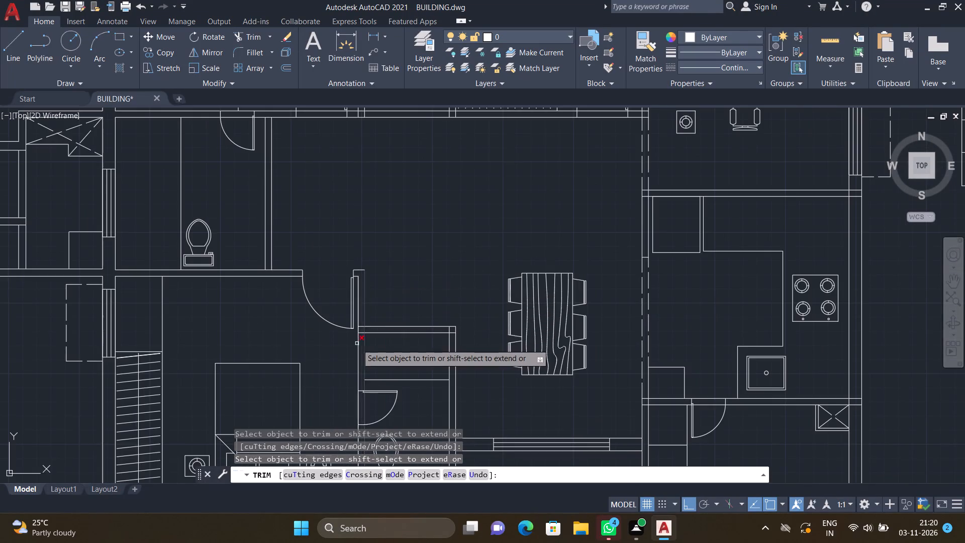
scroll(356, 344, "up", 3)
scroll(367, 281, "up", 2)
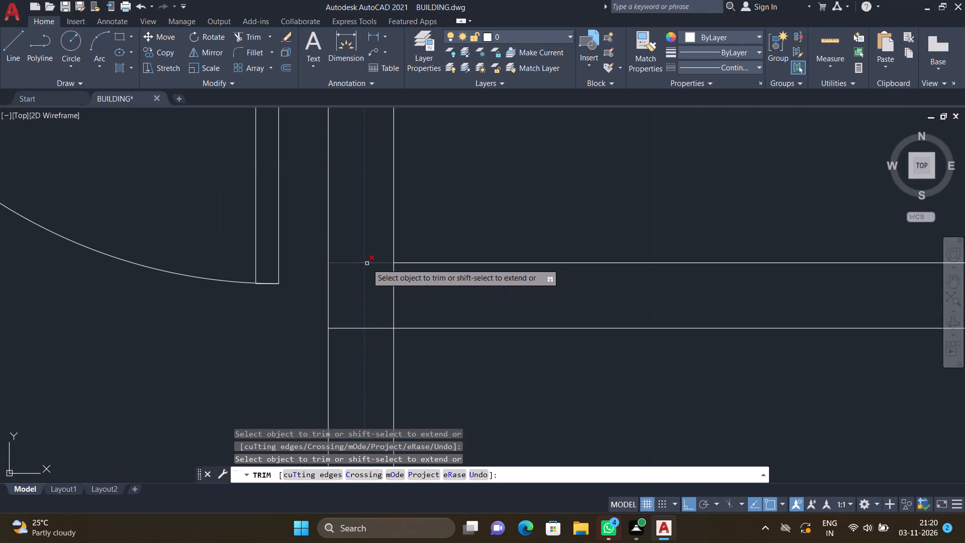
left_click(366, 262)
left_click(367, 327)
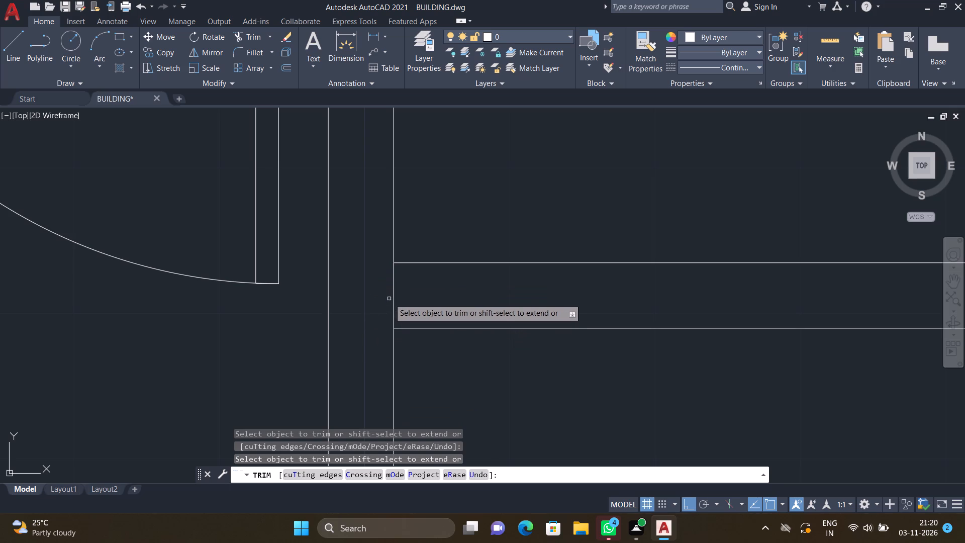
left_click(393, 296)
Trim the overlapping lines at the lower toilet's upper-right wall corner near the dining table.
scroll(393, 293, "down", 4)
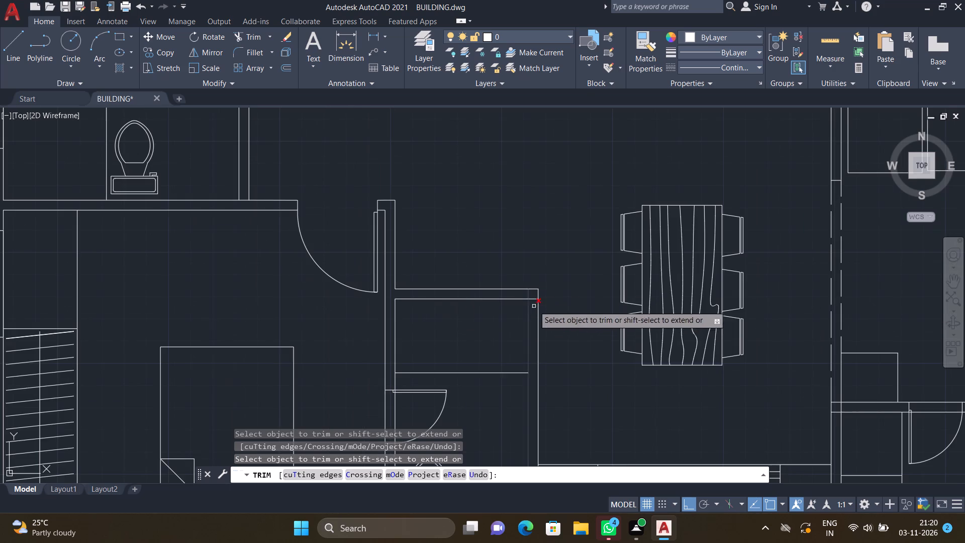
scroll(536, 300, "up", 3)
left_click_drag(495, 278, 500, 281)
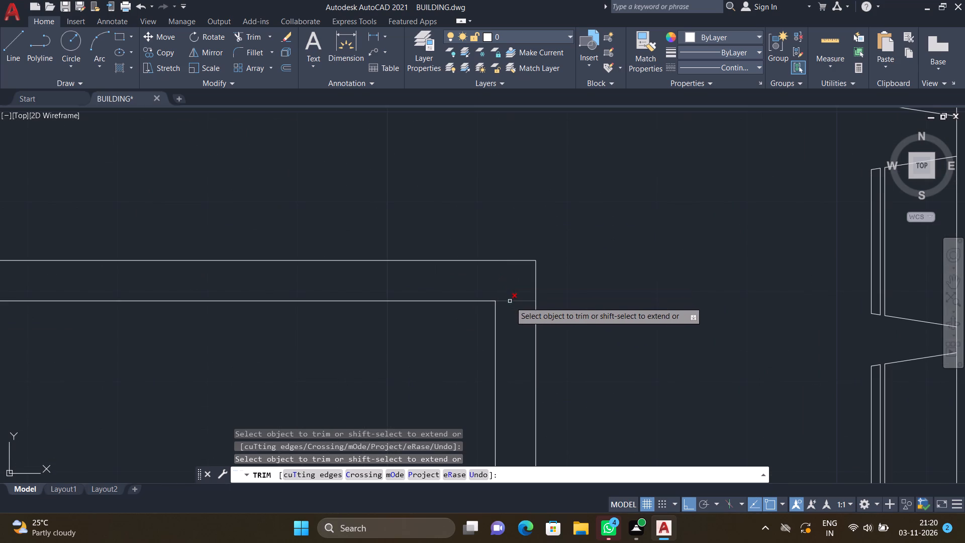
left_click(511, 303)
Trim the wall line crossing the lower toilet's door opening from the lower-left bedroom.
scroll(508, 302, "down", 5)
scroll(466, 411, "up", 1)
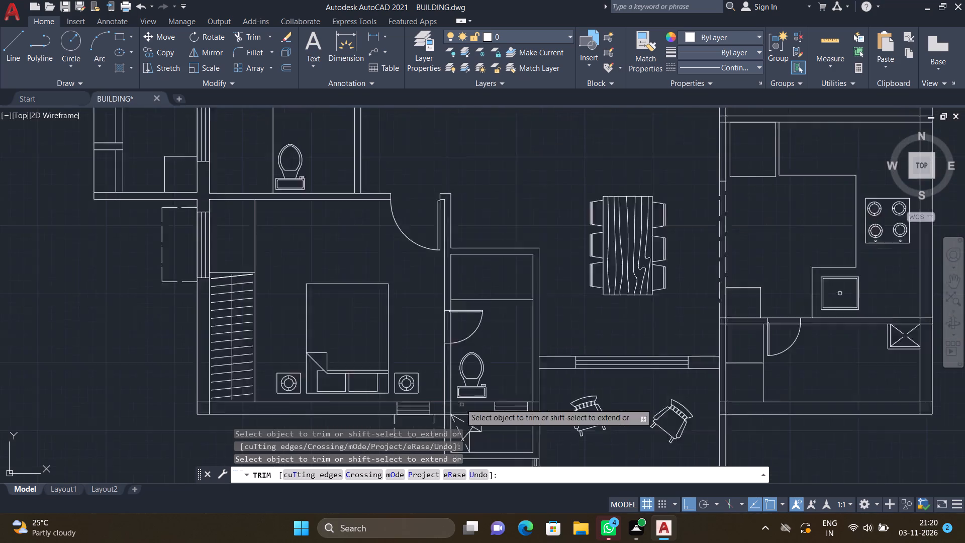
scroll(460, 402, "up", 1)
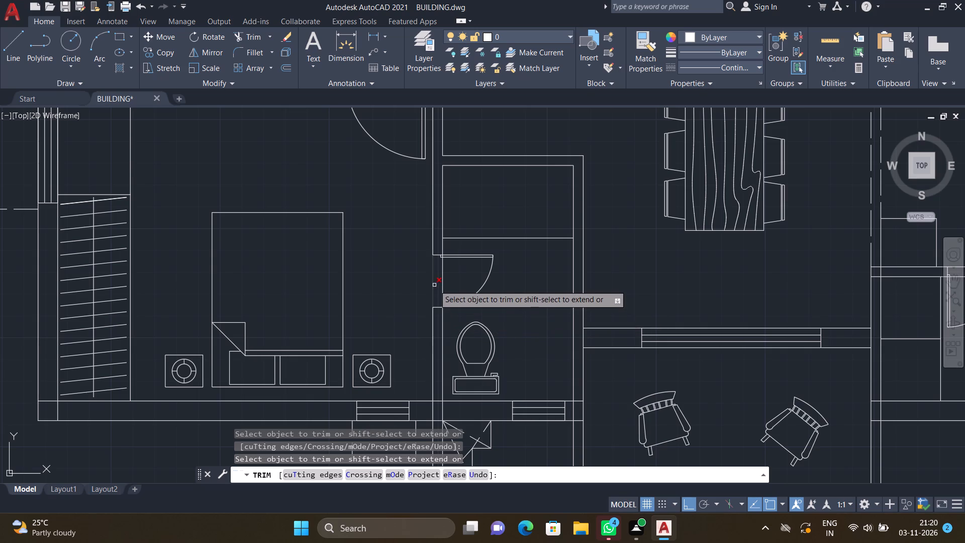
left_click(431, 281)
left_click(437, 282)
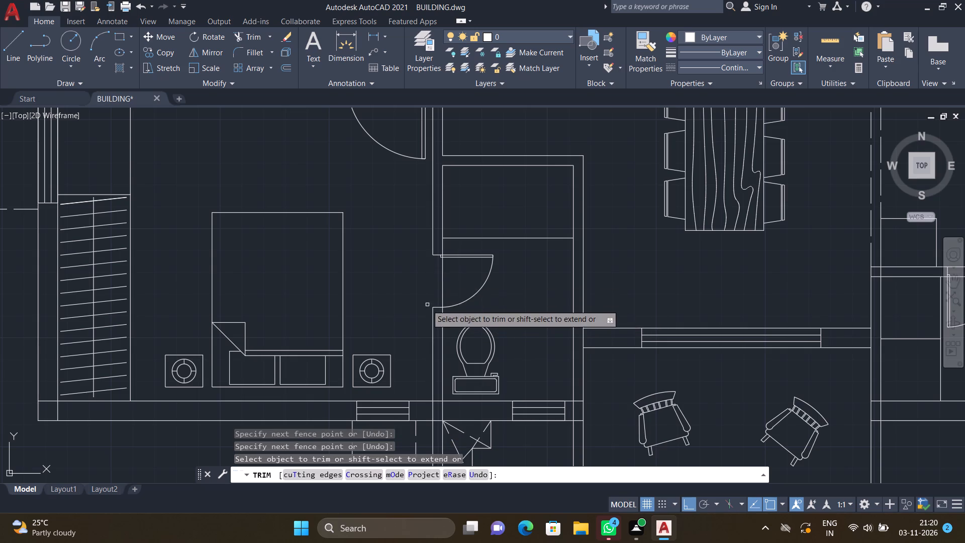
Trim the crossing lines at the outer wall corner below the lower-left bedroom's wardrobe.
scroll(427, 306, "down", 3)
scroll(360, 346, "up", 2)
scroll(294, 318, "up", 3)
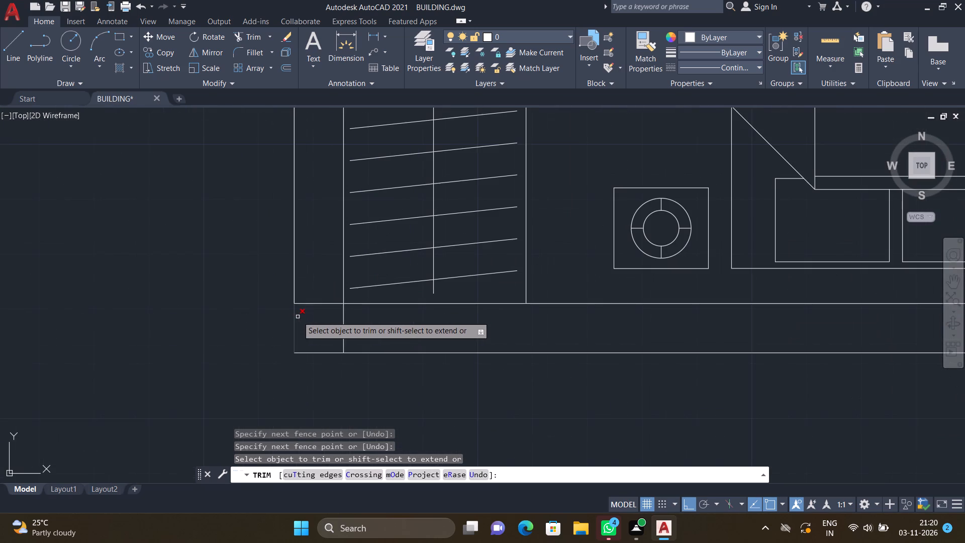
left_click(311, 303)
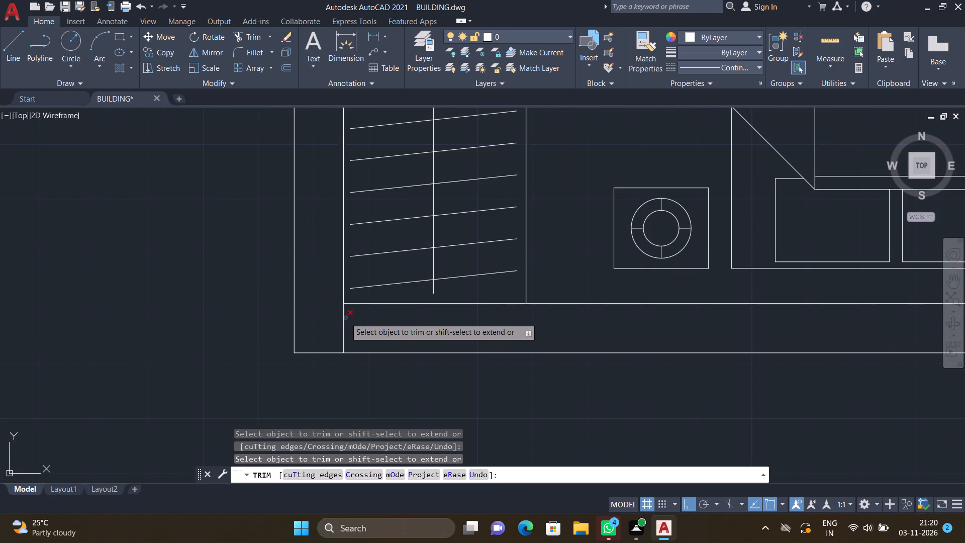
left_click(344, 316)
Trim the crossing lines where the wall between the lower-left bedroom and lower toilet meets the lower outer wall beside the crossed duct.
scroll(354, 312, "down", 3)
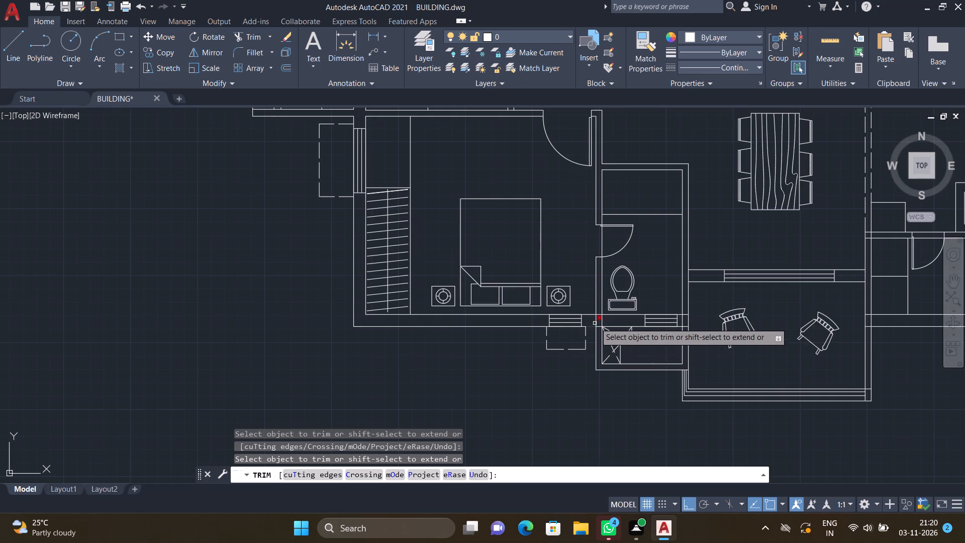
scroll(596, 322, "up", 5)
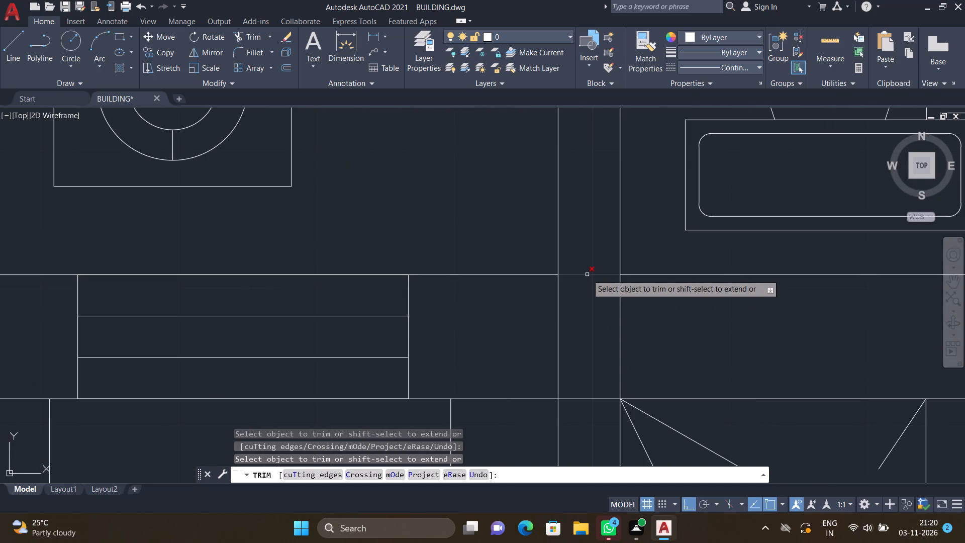
left_click(587, 275)
left_click(559, 327)
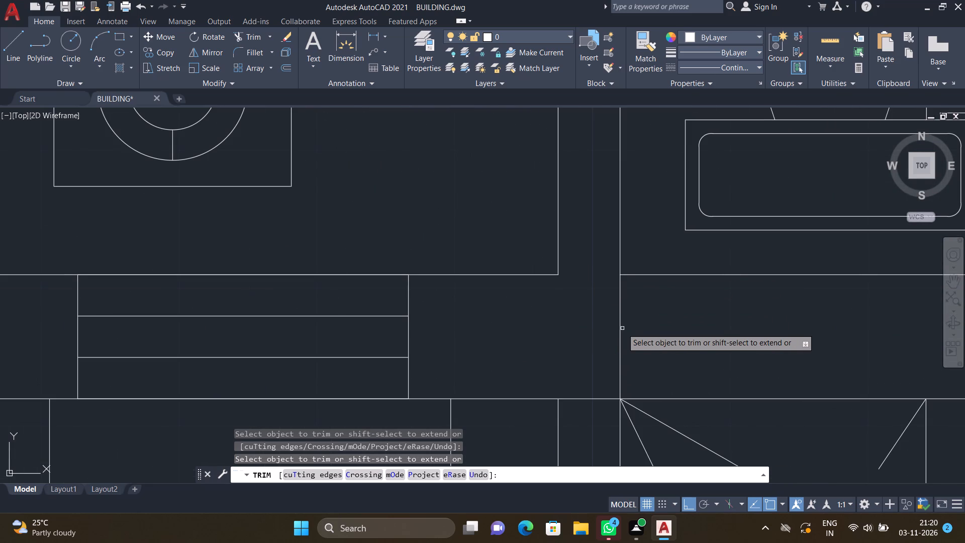
left_click(622, 326)
scroll(617, 319, "down", 4)
scroll(607, 349, "up", 2)
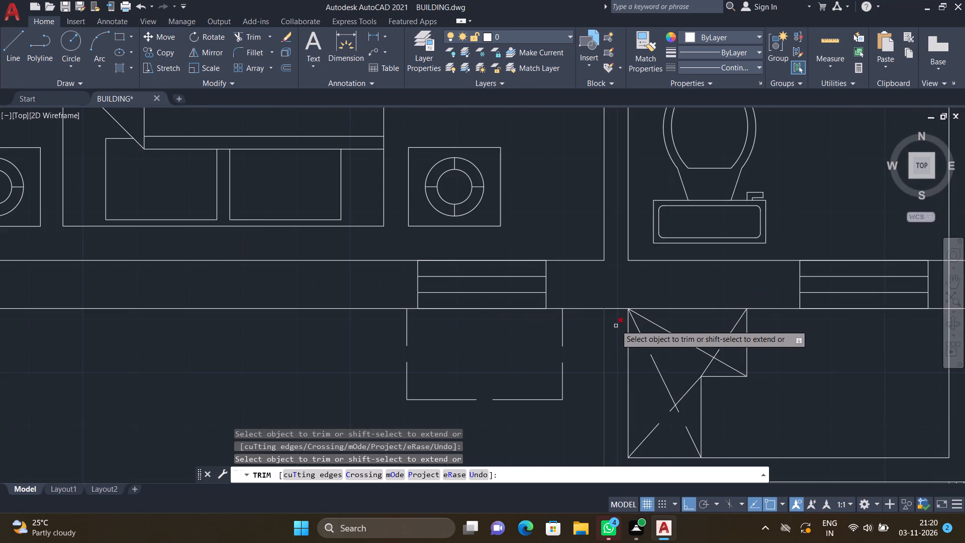
scroll(617, 310, "up", 2)
left_click(610, 309)
Trim the crossing lines where the lower toilet's right wall meets the lower outer wall beside the balcony.
scroll(611, 307, "down", 7)
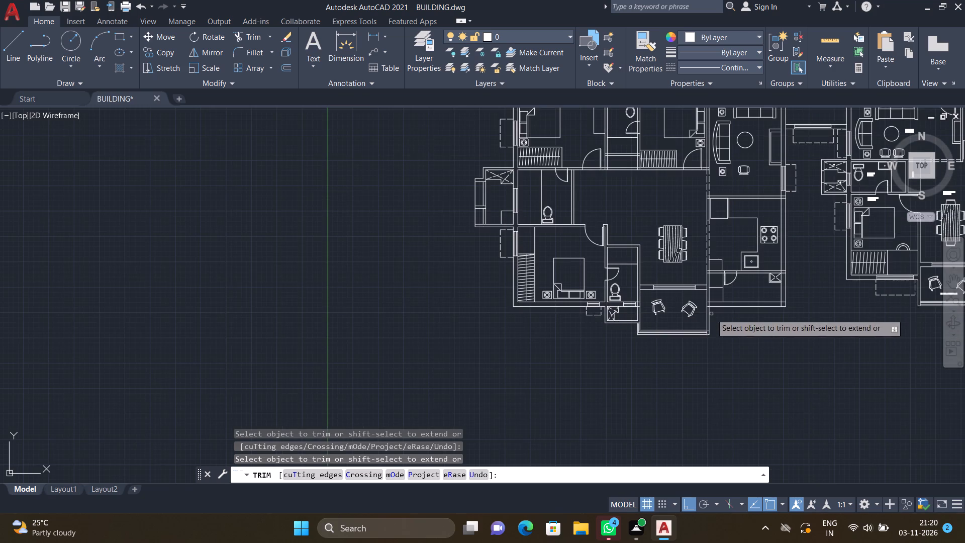
scroll(621, 325, "up", 3)
scroll(683, 242, "up", 4)
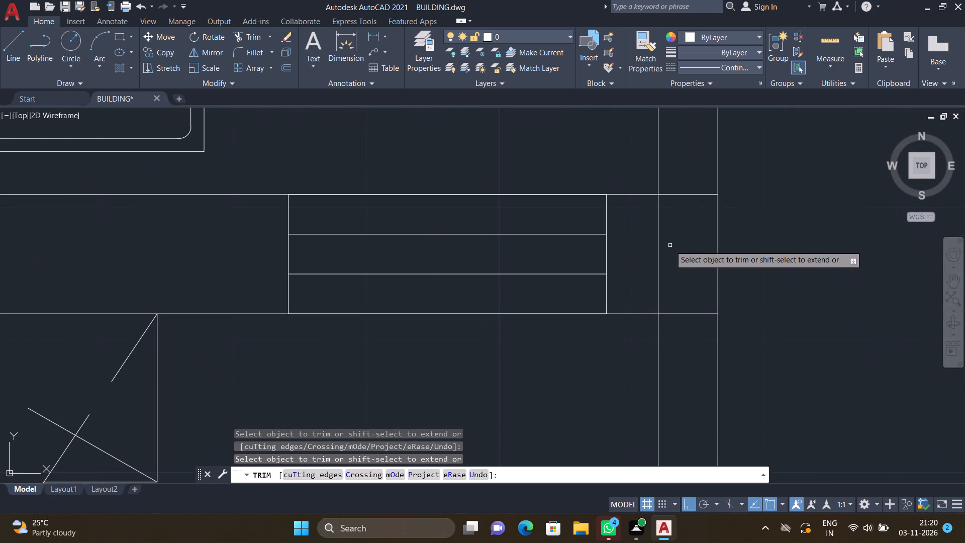
left_click(658, 239)
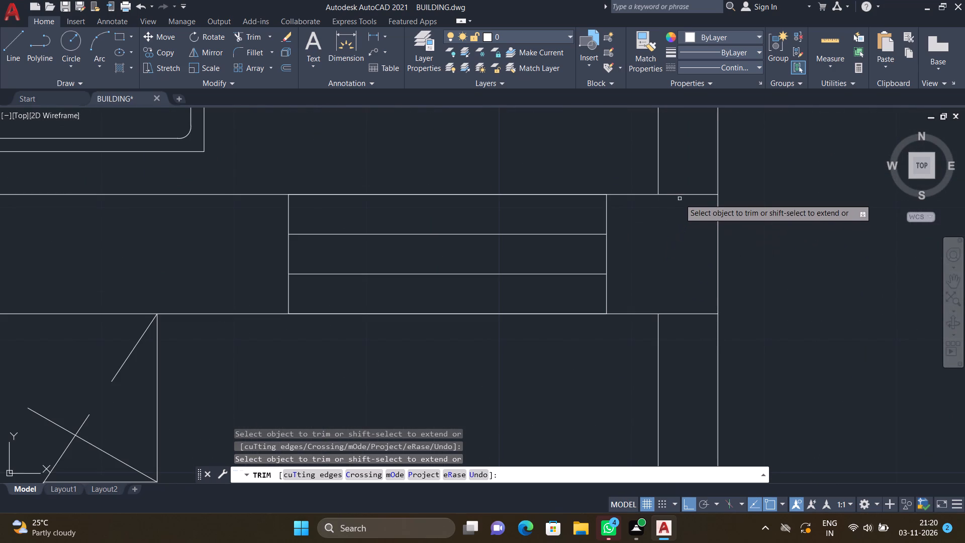
left_click(680, 195)
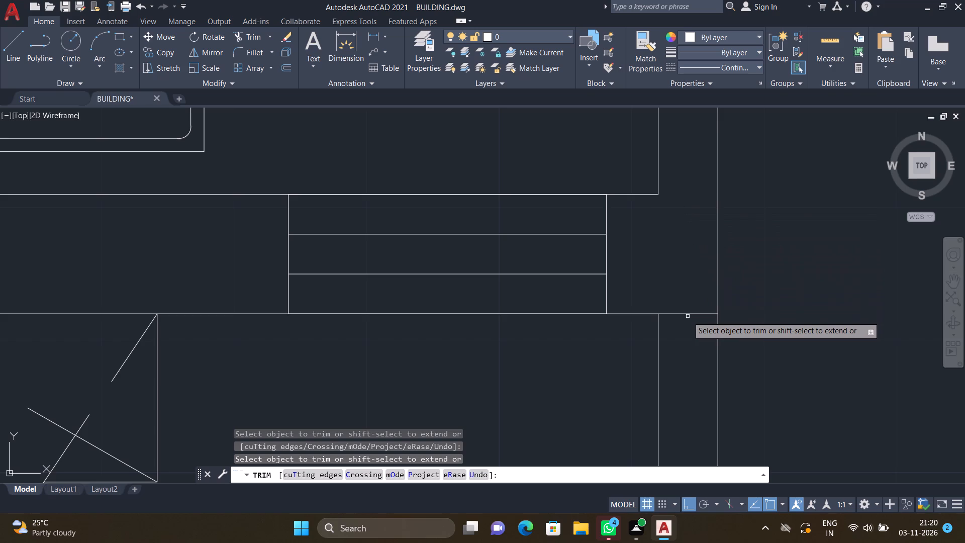
left_click(687, 315)
Trim the crossing lines where the balcony's right wall meets the utility's lower outer wall.
scroll(680, 309, "down", 4)
scroll(617, 306, "down", 1)
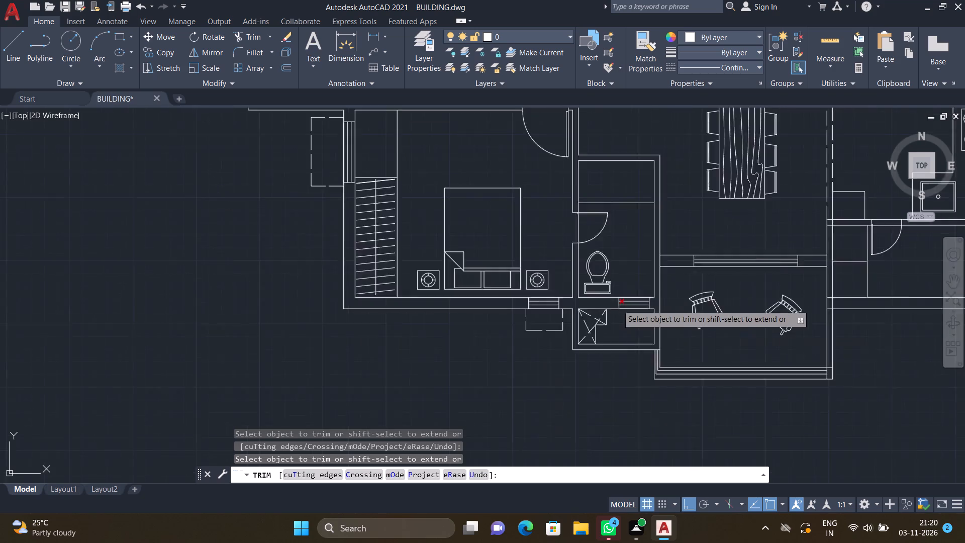
scroll(617, 307, "down", 2)
scroll(713, 302, "up", 3)
scroll(675, 341, "up", 2)
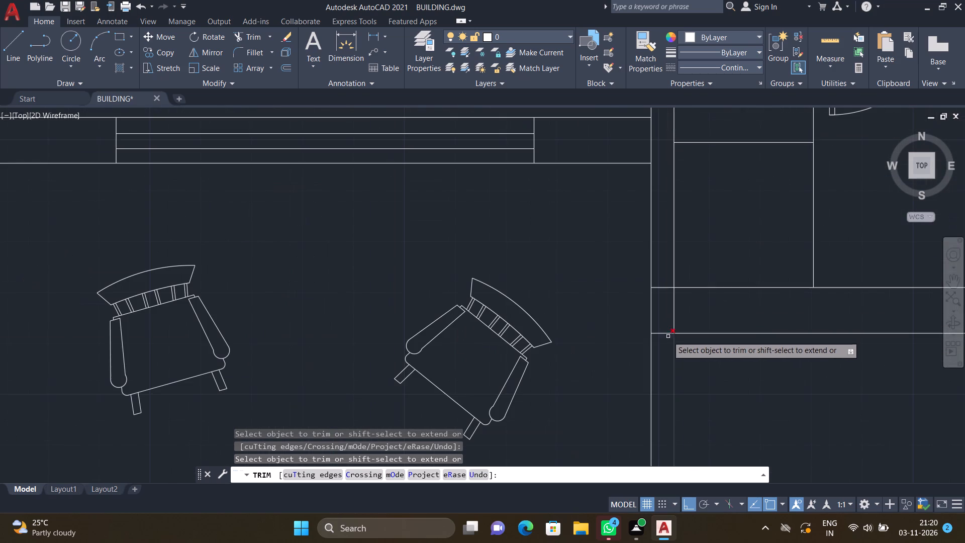
left_click(662, 334)
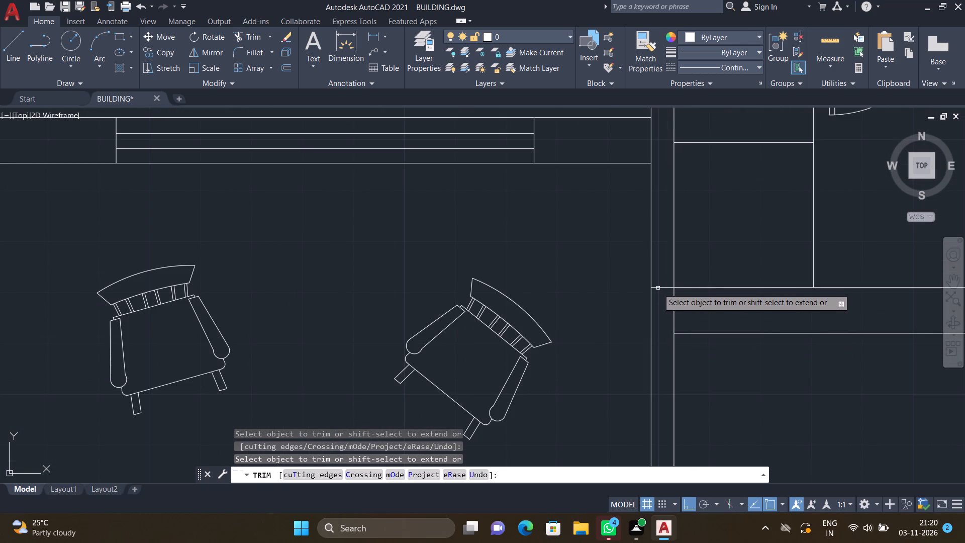
left_click_drag(658, 288, 662, 290)
left_click(673, 304)
Trim the side wall lines crossing both ends of the window wall between the dining area and balcony.
scroll(665, 290, "down", 3)
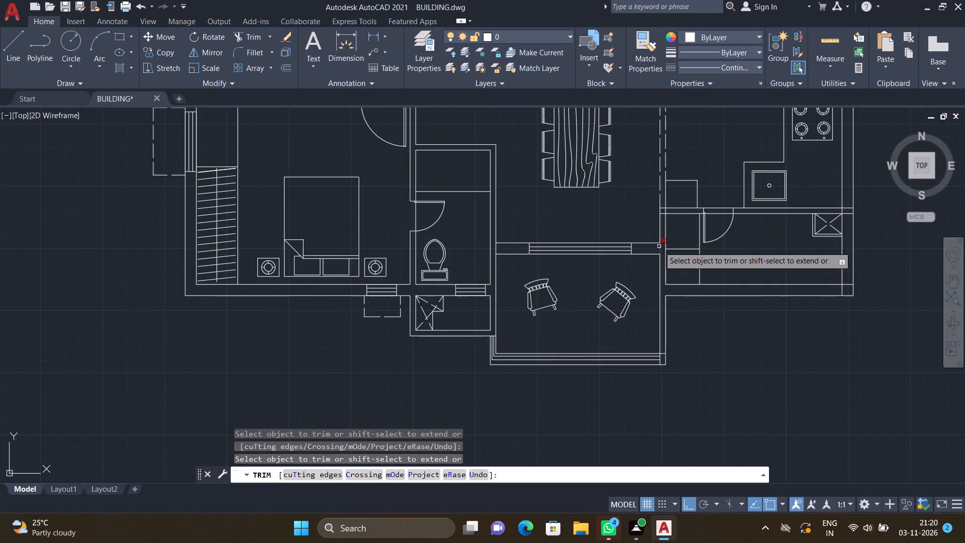
scroll(658, 245, "up", 3)
left_click(655, 248)
scroll(529, 301, "down", 1)
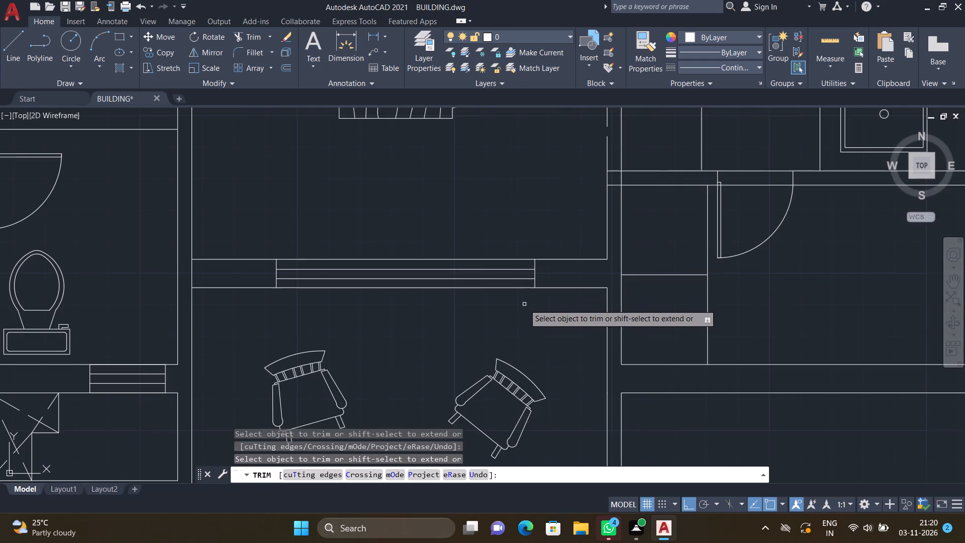
left_click(193, 268)
Trim the inner line crossing the right wall at the balcony's lower right corner.
scroll(336, 285, "down", 3)
scroll(556, 325, "up", 2)
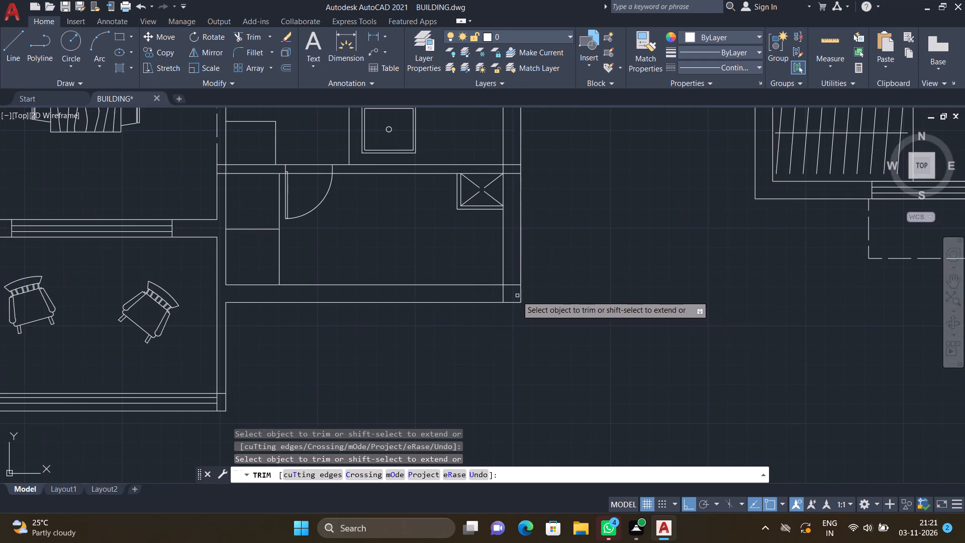
scroll(221, 396, "up", 3)
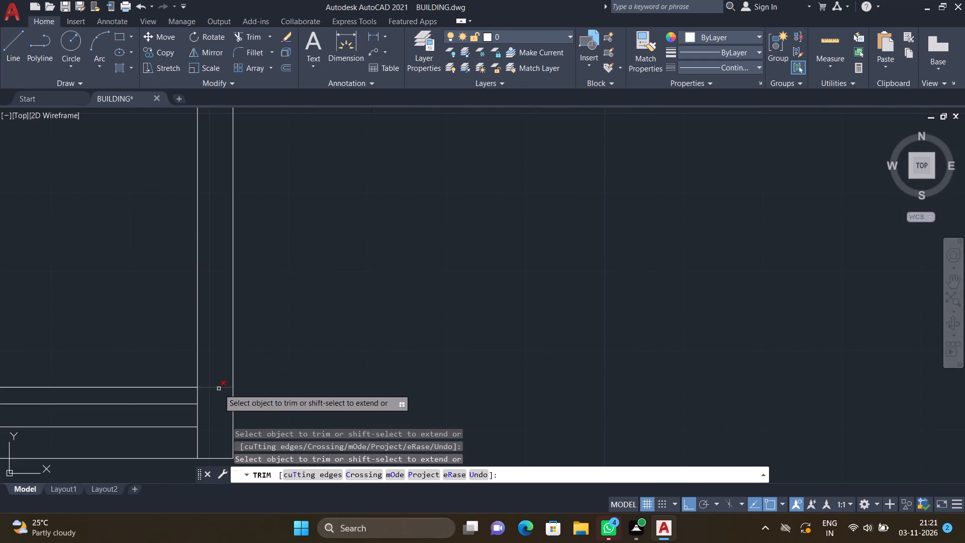
left_click(219, 388)
Trim the crossing lines at the utility's lower right outer wall corner.
scroll(223, 391, "down", 4)
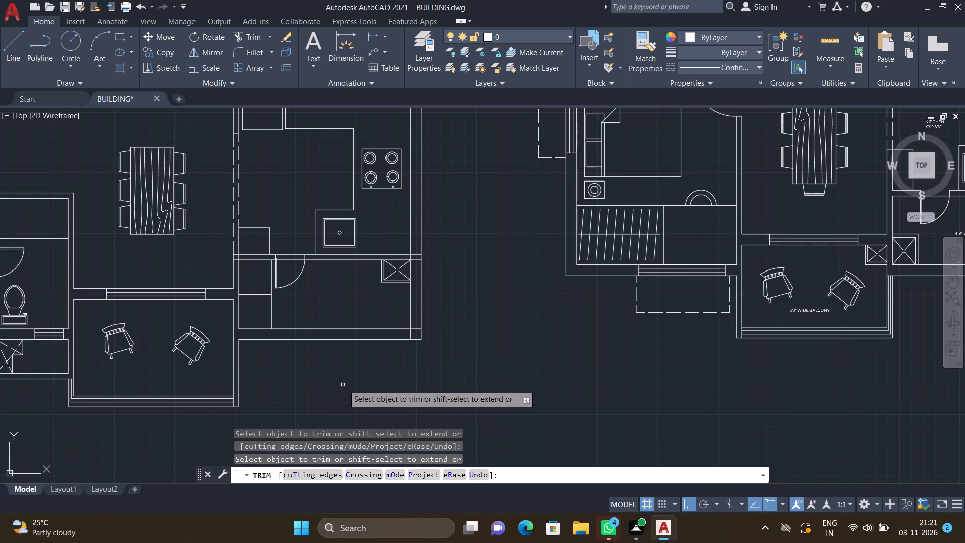
scroll(411, 335, "up", 3)
left_click(416, 310)
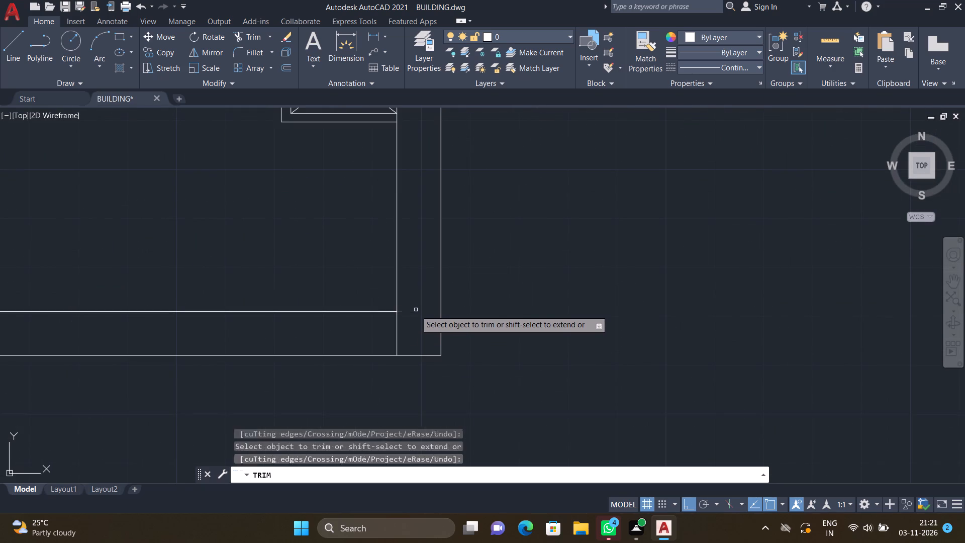
left_click(397, 332)
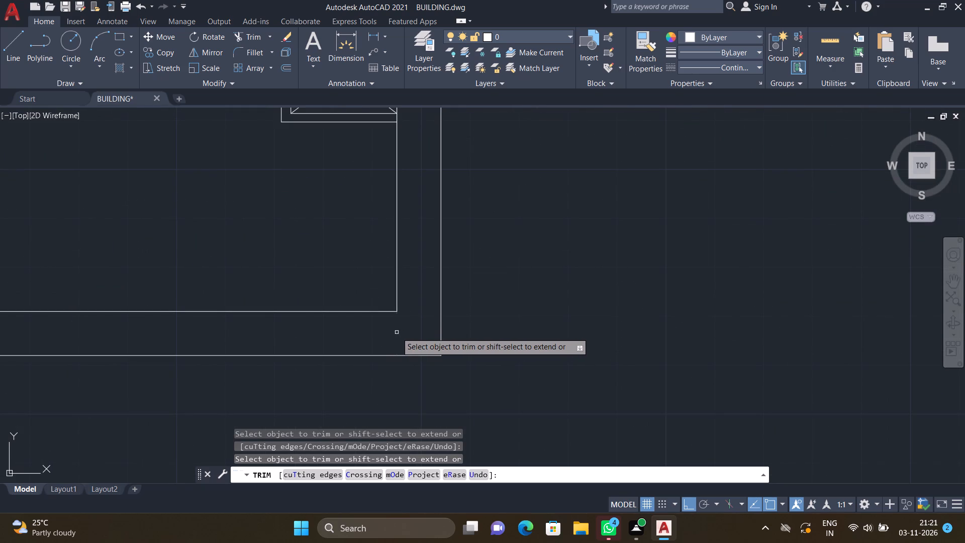
Trim the crossing lines where the wall between the kitchen and utility meets the right outer wall above the crossed duct.
scroll(430, 294, "down", 3)
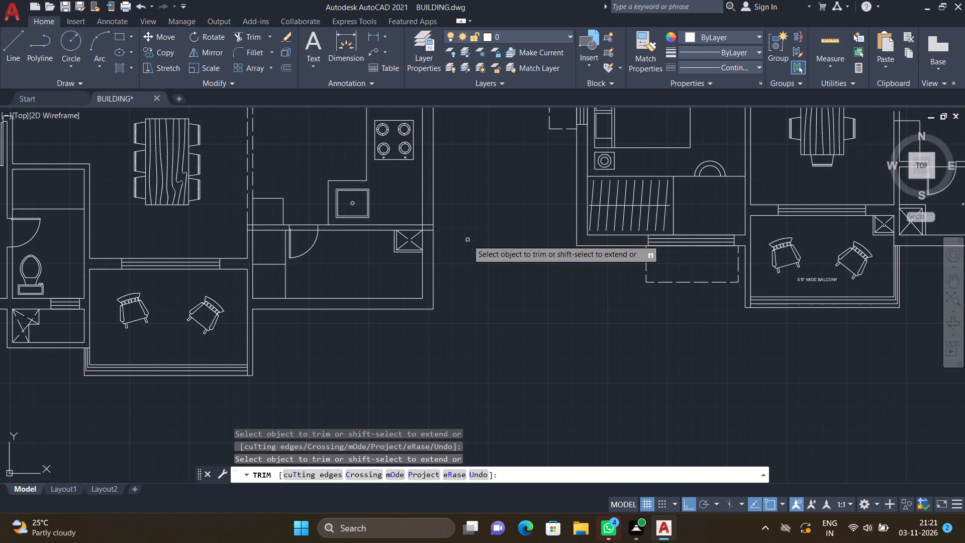
scroll(432, 224, "up", 3)
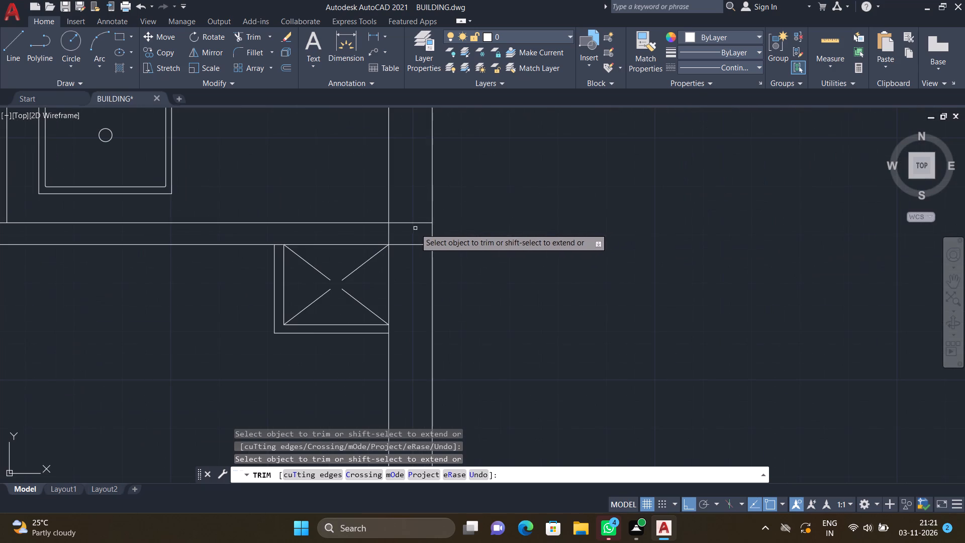
scroll(411, 222, "up", 2)
left_click(404, 223)
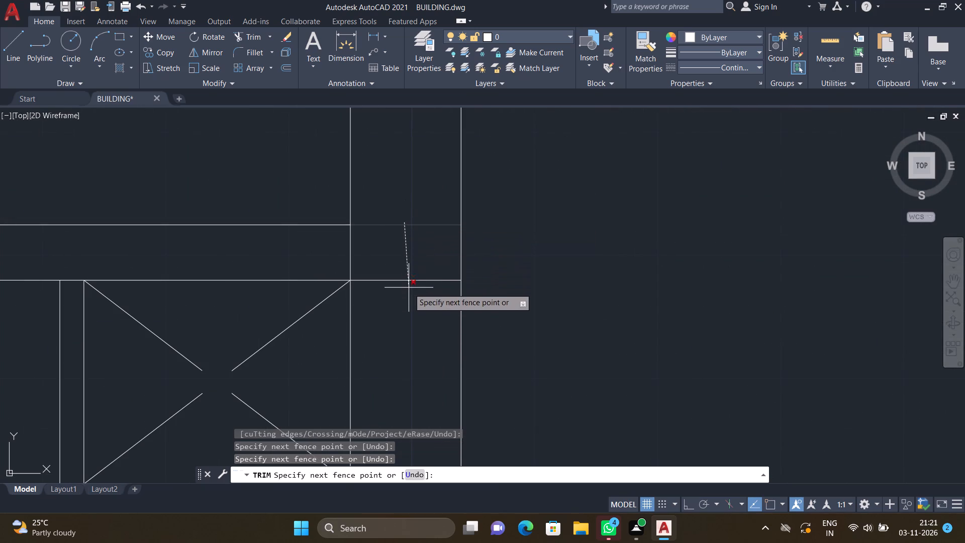
left_click(407, 307)
left_click(351, 248)
Trim the kitchen-side wall line crossing the utility's door opening.
scroll(375, 240, "down", 4)
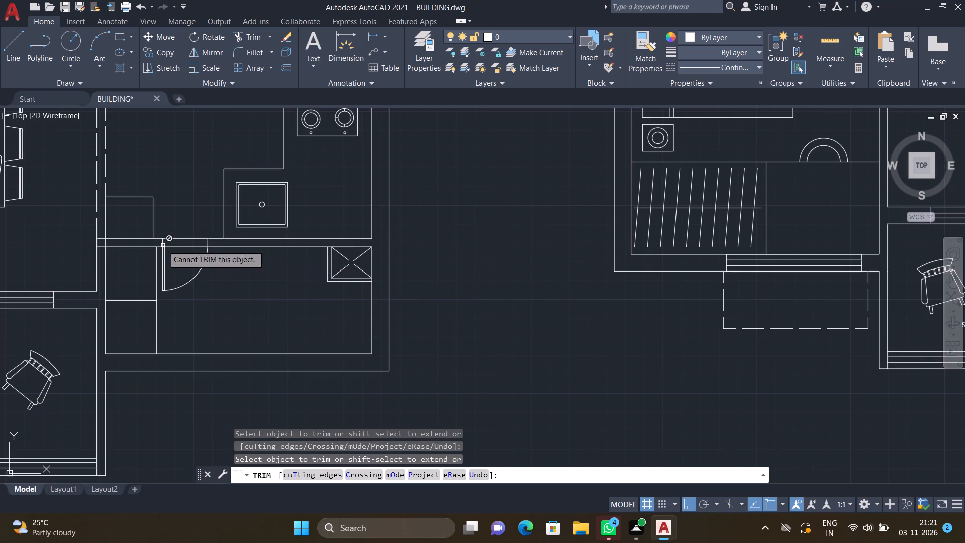
scroll(170, 242, "up", 2)
left_click(189, 230)
Trim the crossing lines where the wall between the kitchen and utility meets the dining-side wall.
scroll(191, 244, "down", 3)
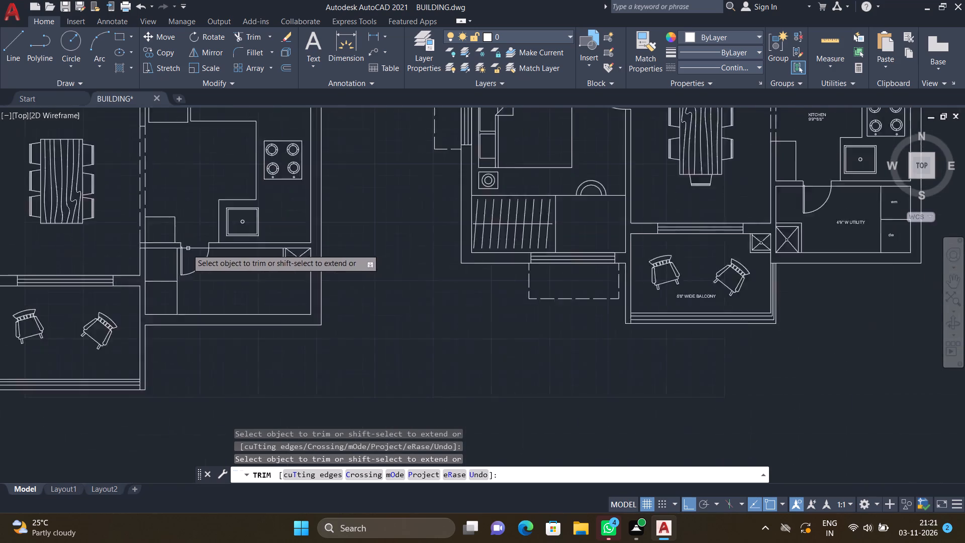
scroll(183, 250, "down", 1)
scroll(157, 240, "up", 7)
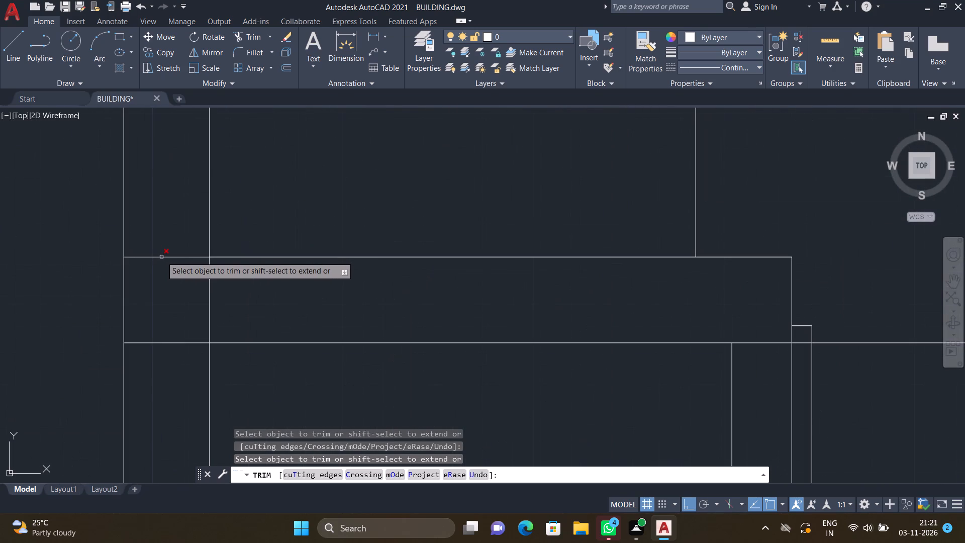
left_click(162, 256)
left_click(174, 344)
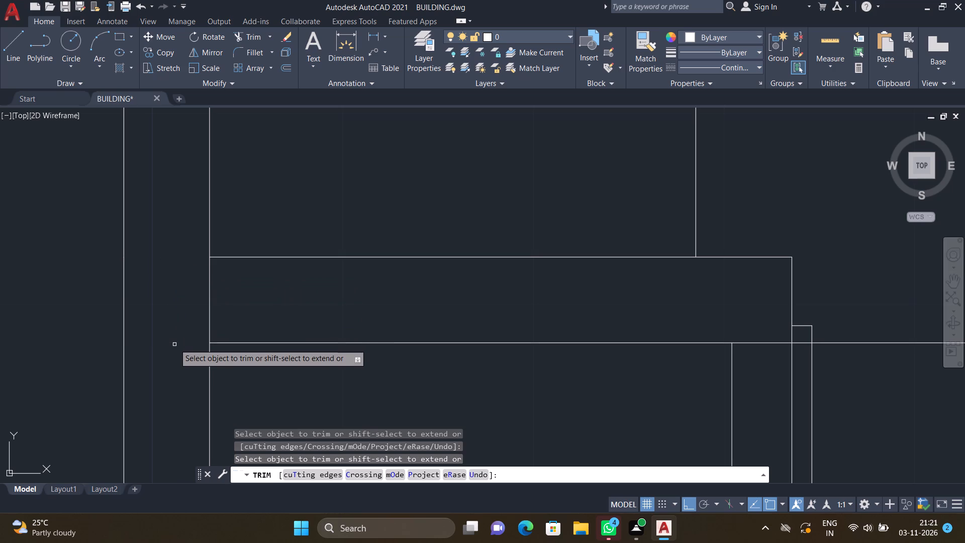
left_click(211, 309)
Trim the crossing lines where the wall between the living room and kitchen meets the right outer wall.
scroll(209, 303, "down", 5)
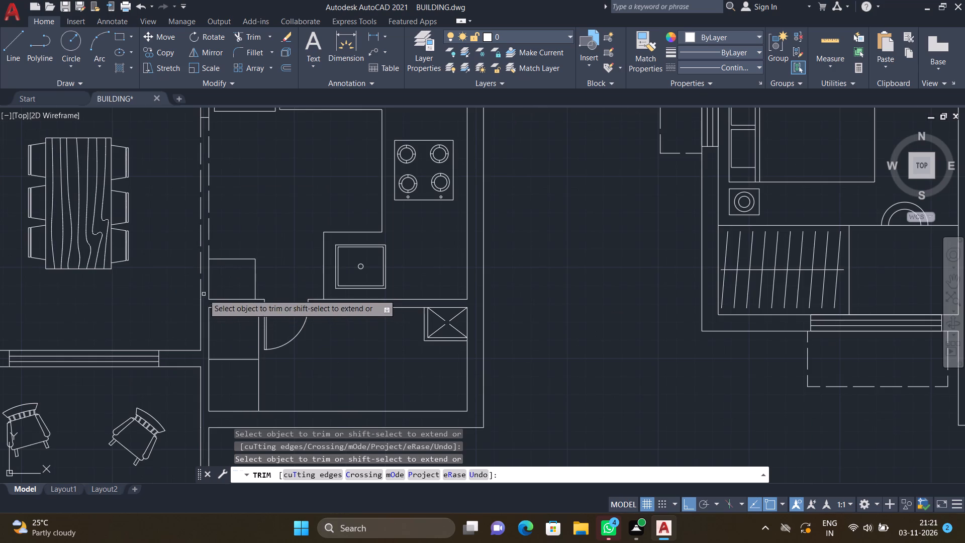
scroll(358, 338, "down", 2)
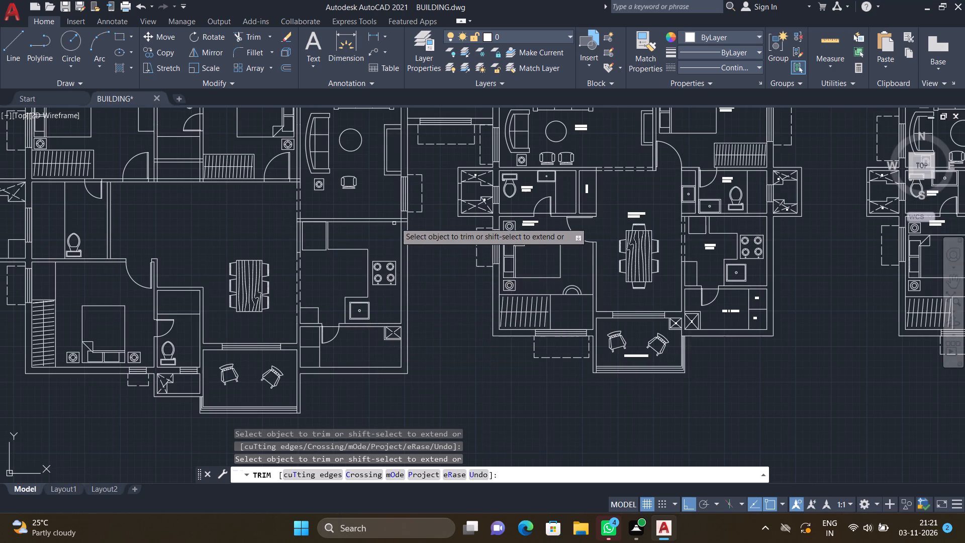
scroll(406, 217, "up", 6)
left_click_drag(376, 208, 376, 210)
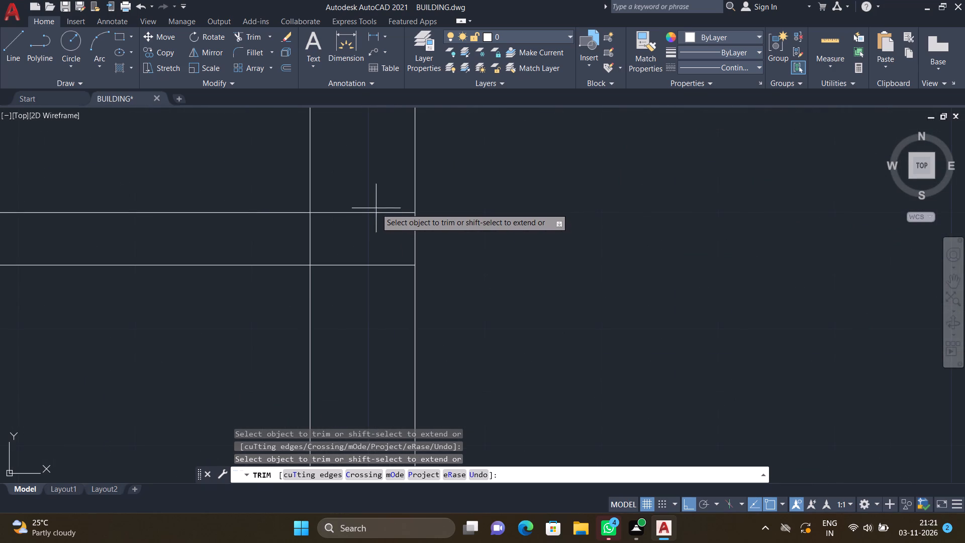
left_click_drag(376, 210, 369, 289)
left_click(311, 236)
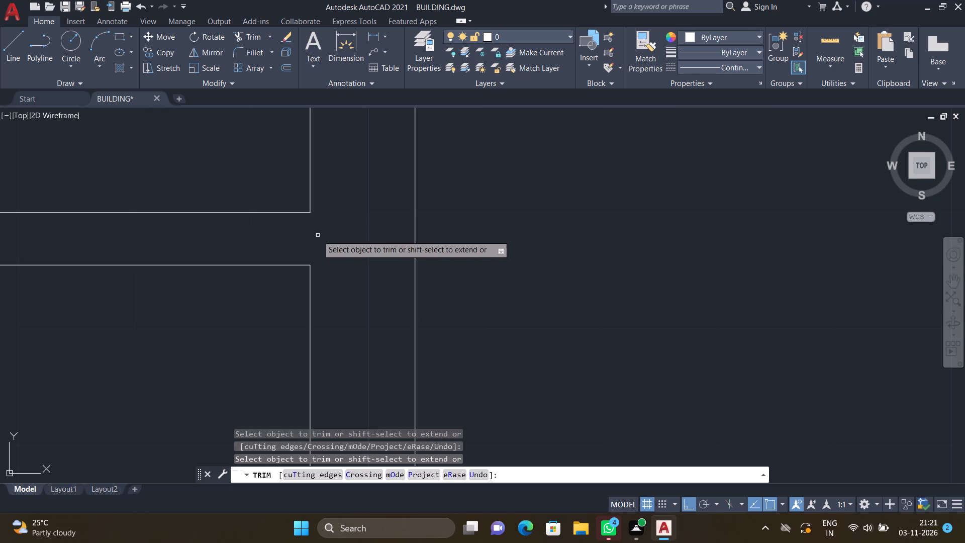
Trim the crossing lines at the living room's upper right wall corner beside the dashed lines.
scroll(397, 209, "down", 7)
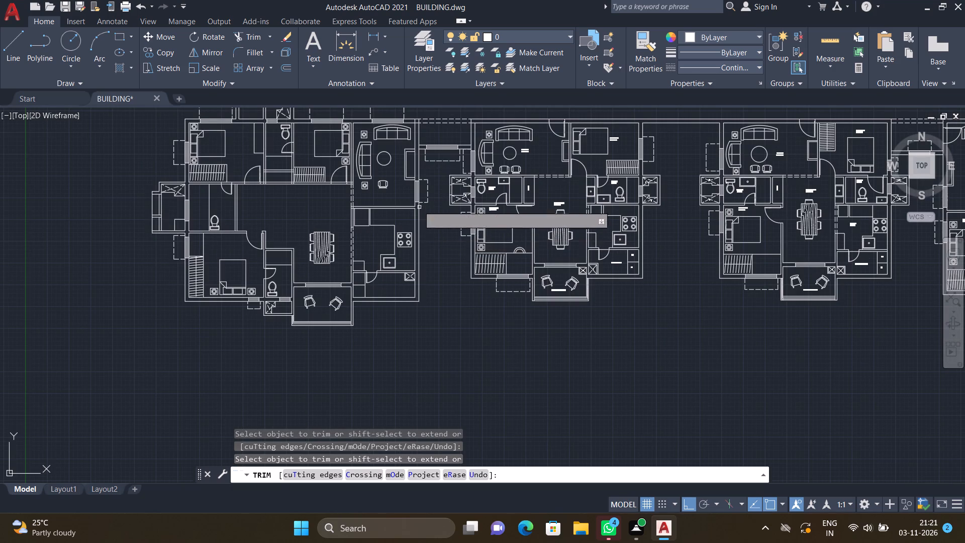
scroll(416, 115, "up", 4)
scroll(391, 157, "up", 1)
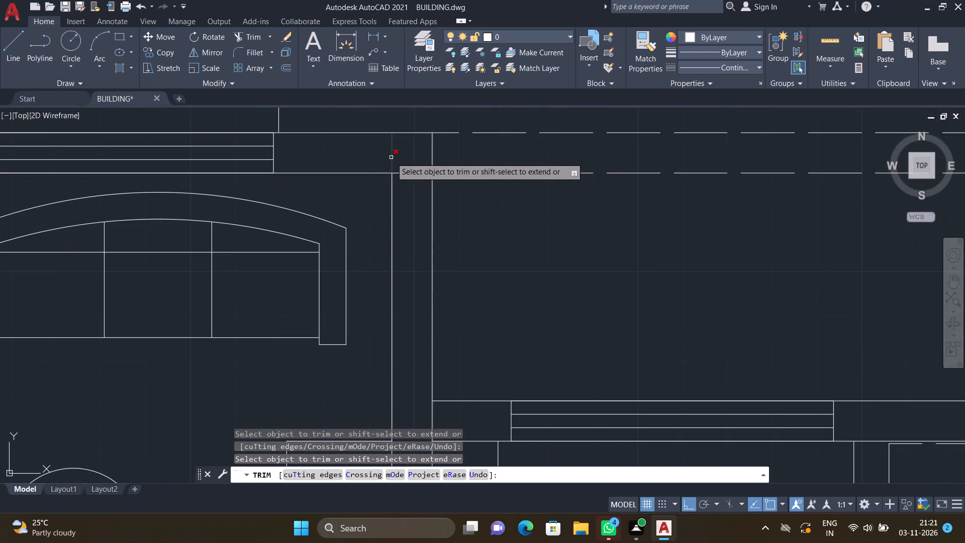
left_click(390, 157)
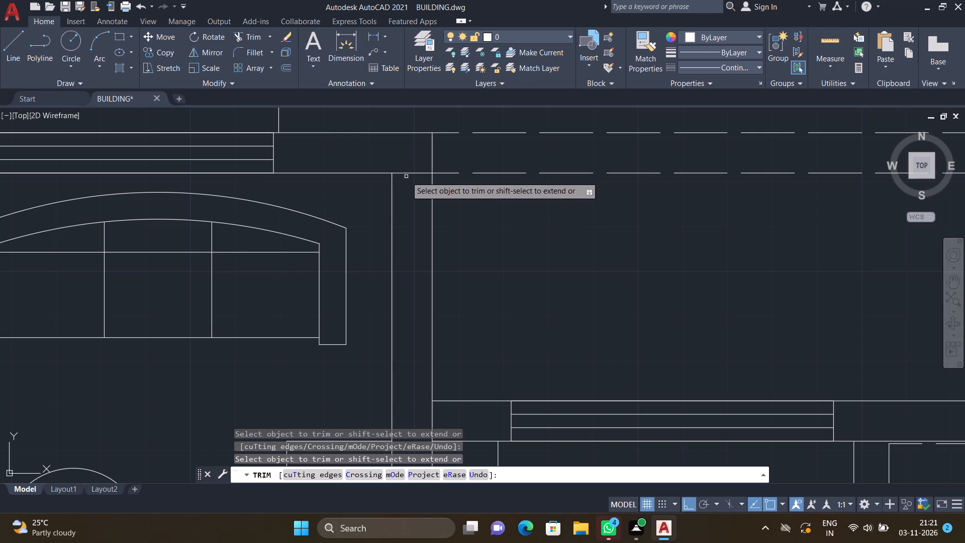
left_click(406, 173)
Trim both wall lines crossing the upper-left bedroom's door opening.
scroll(407, 219, "down", 4)
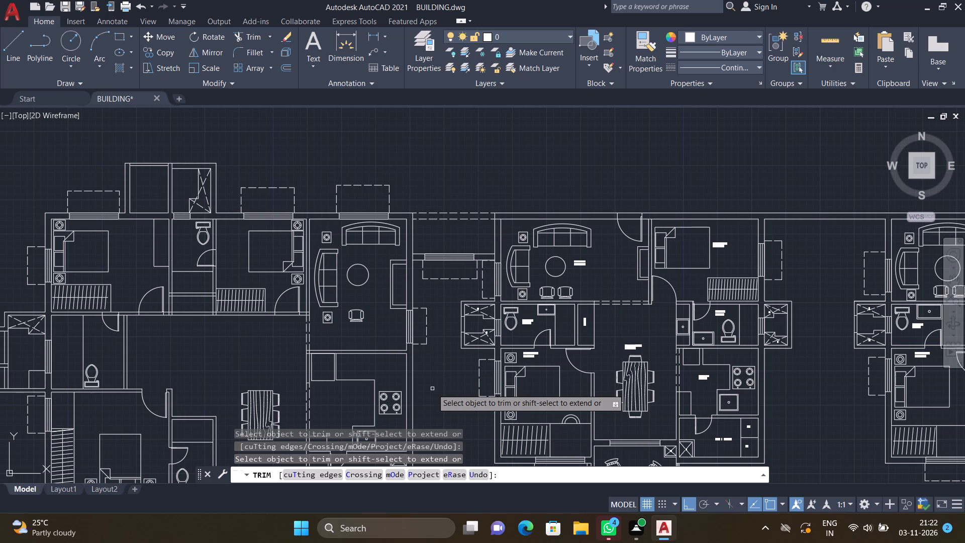
scroll(427, 377, "down", 2)
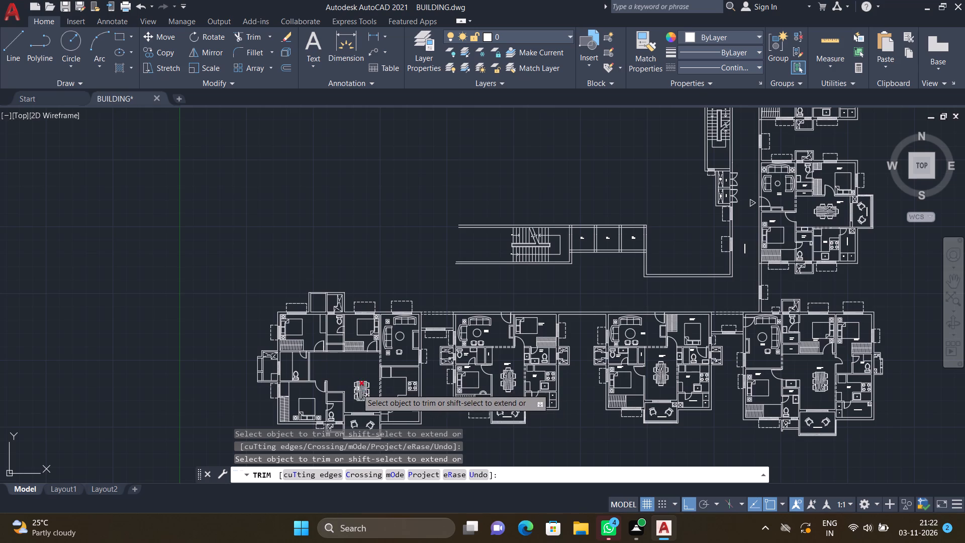
scroll(357, 389, "up", 2)
scroll(266, 278, "up", 3)
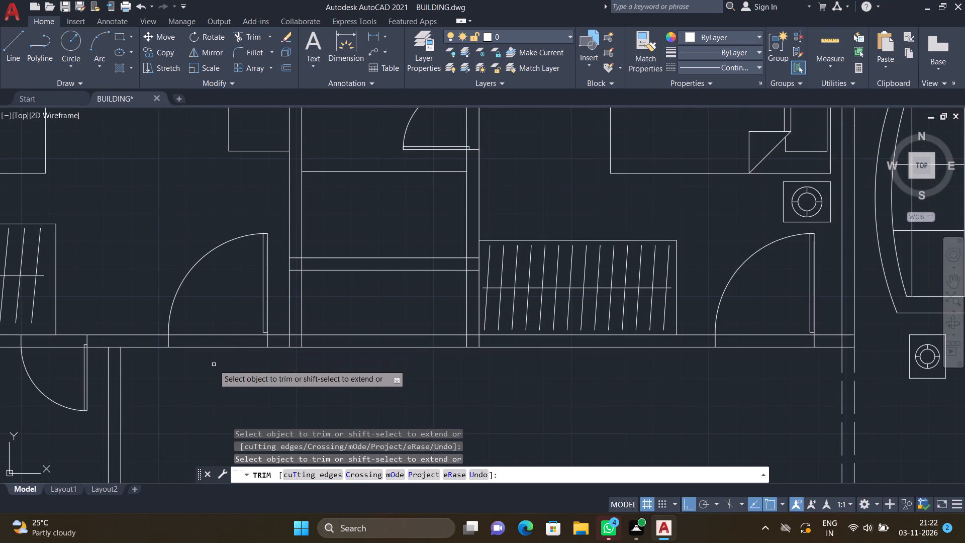
left_click_drag(214, 318, 217, 368)
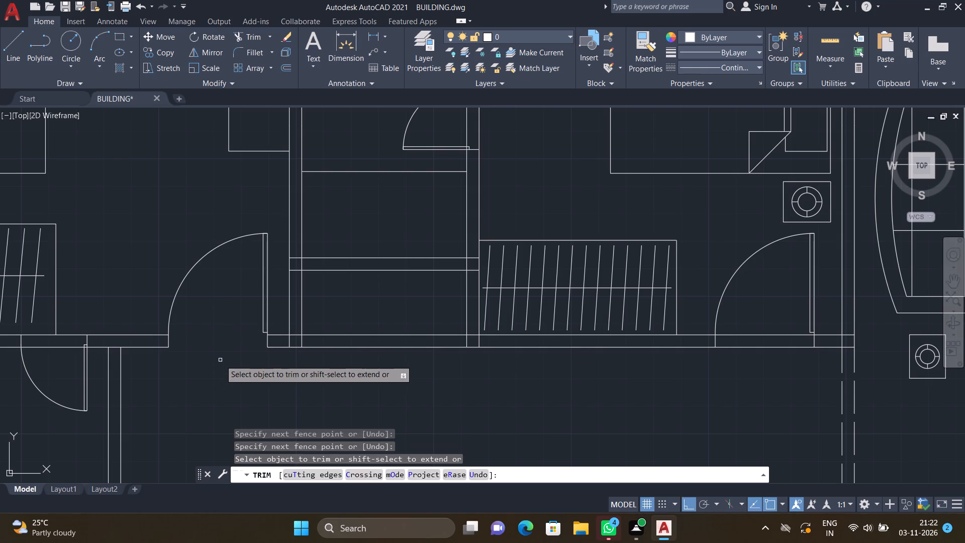
Trim the crossing lines where the upper-left bedroom's right wall meets the lower wall beside its door.
scroll(295, 338, "up", 3)
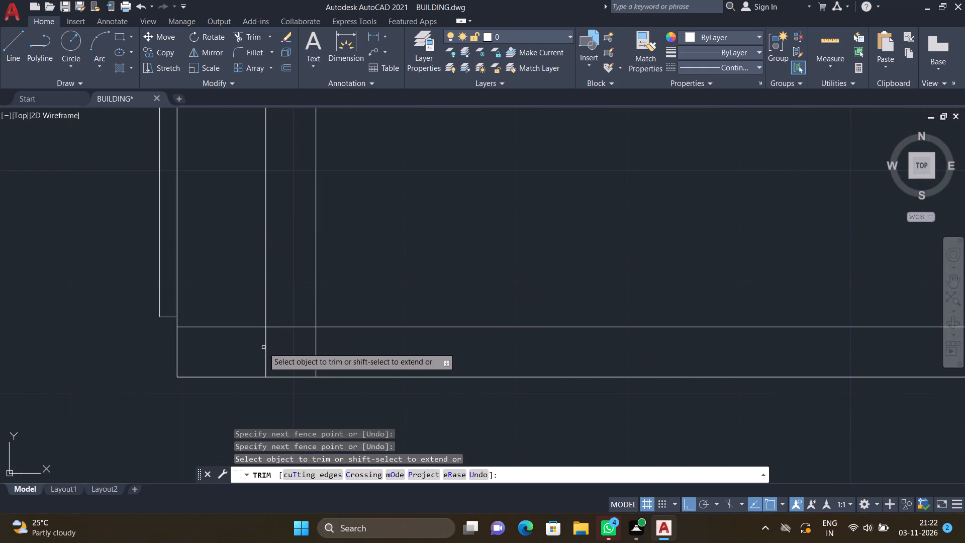
left_click(266, 348)
left_click(284, 326)
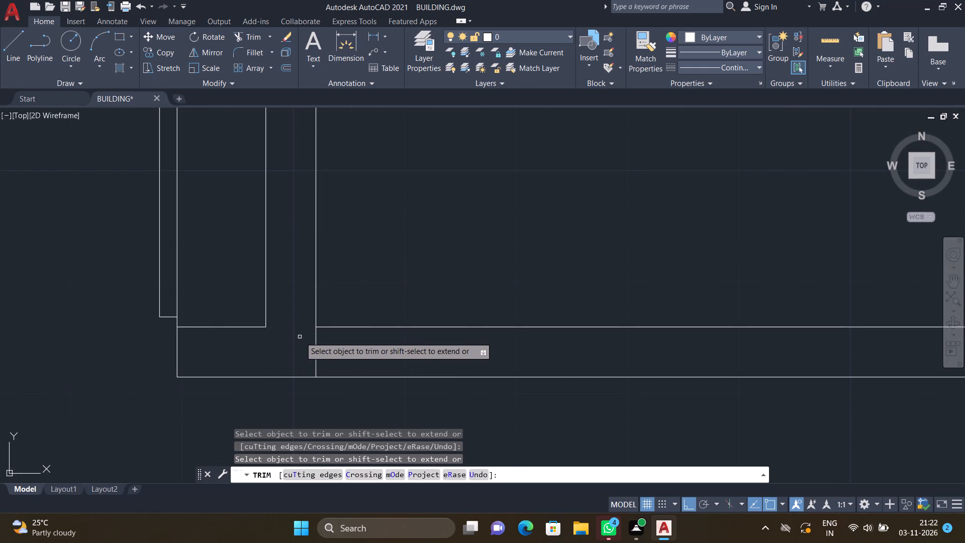
Trim the inner line of the lower wall across the recess below the upper toilet and the wall beside the wardrobe.
scroll(302, 339, "down", 4)
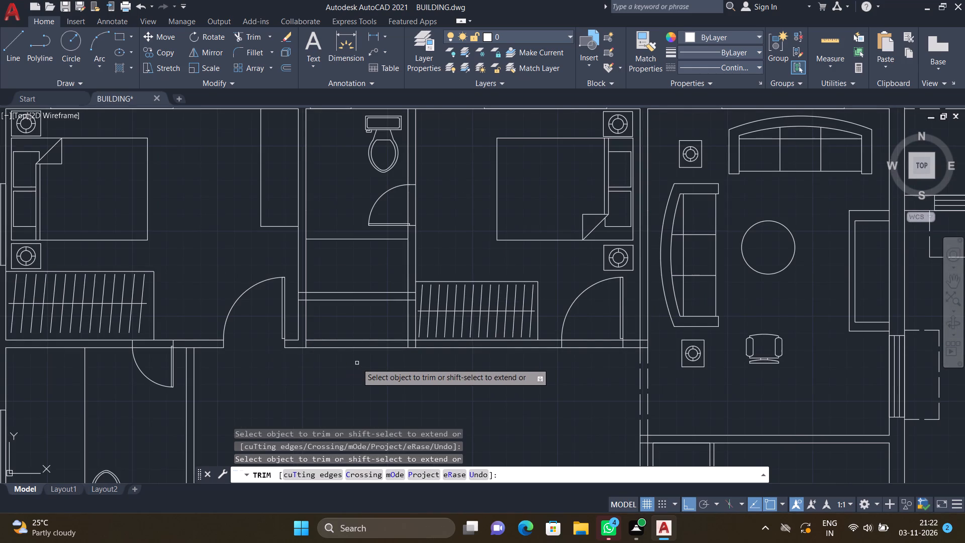
scroll(350, 350, "up", 2)
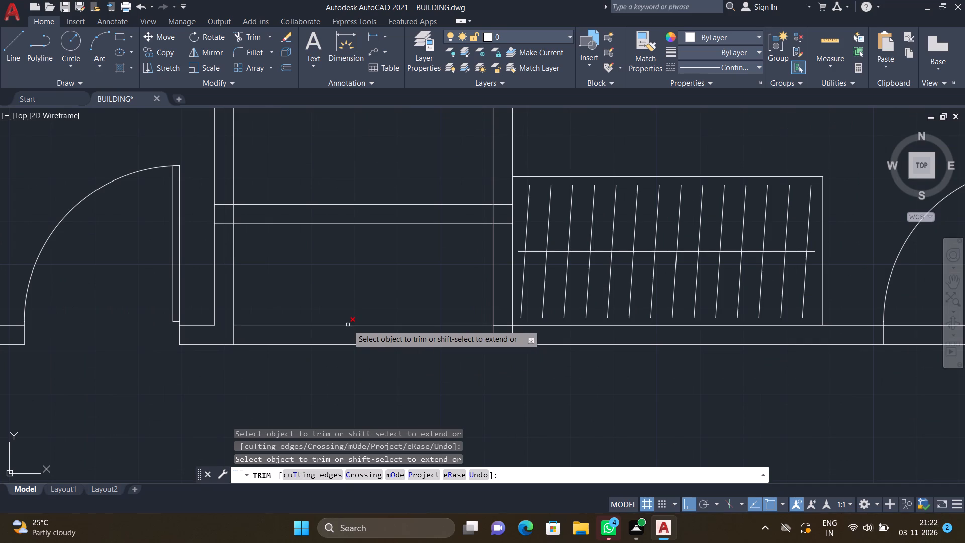
left_click(348, 325)
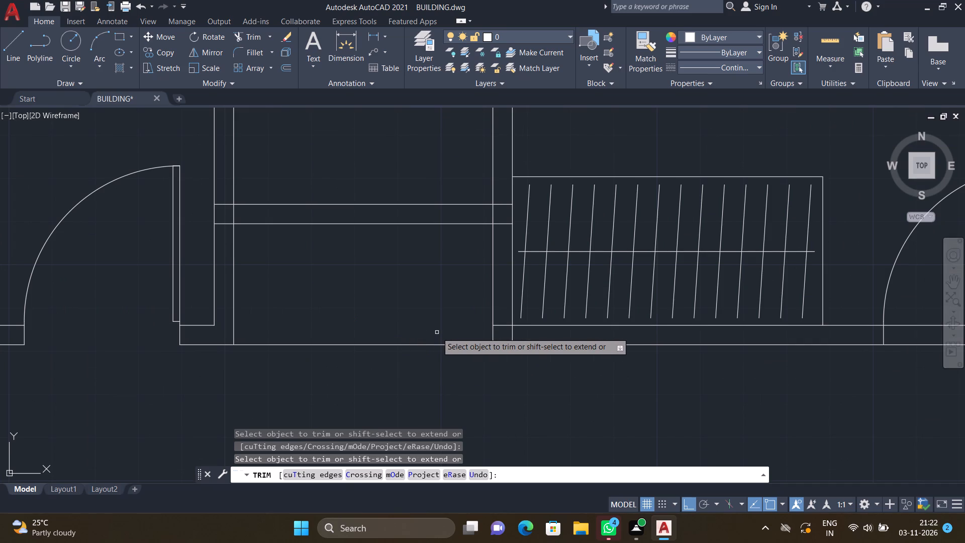
scroll(504, 327, "up", 1)
left_click(499, 326)
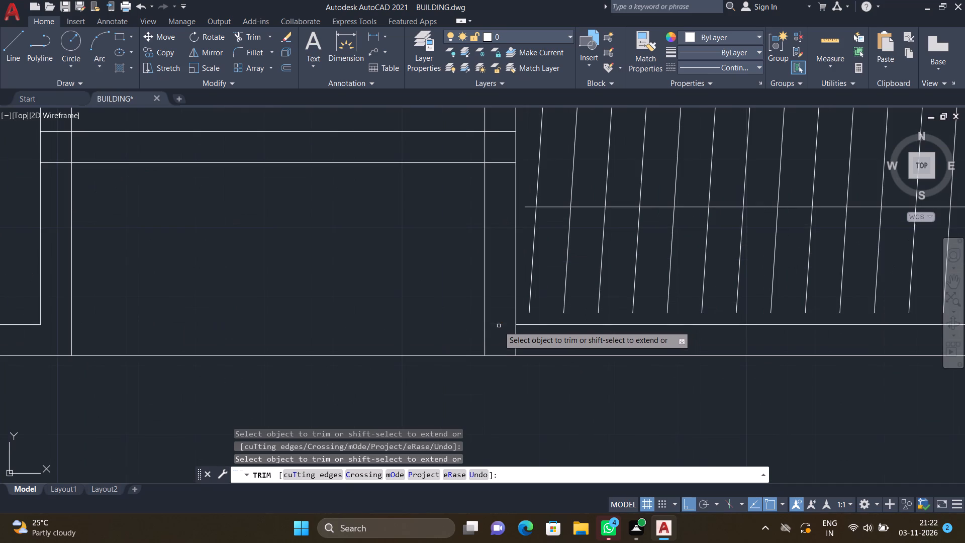
Trim the crossing lines at both ends of the wall between the upper toilet and the recess below it.
scroll(509, 194, "down", 2)
scroll(502, 169, "up", 4)
left_click_drag(494, 162, 497, 171)
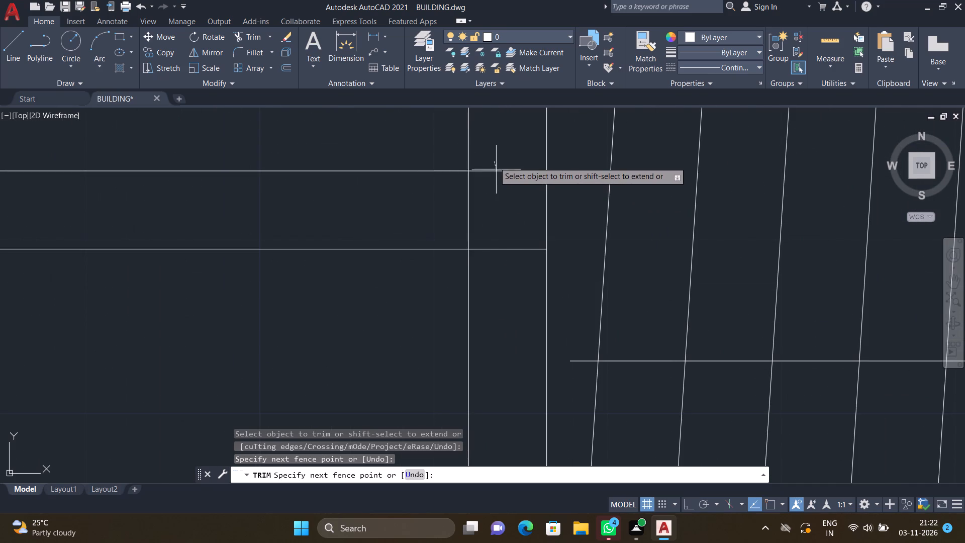
left_click_drag(497, 171, 498, 268)
left_click(469, 207)
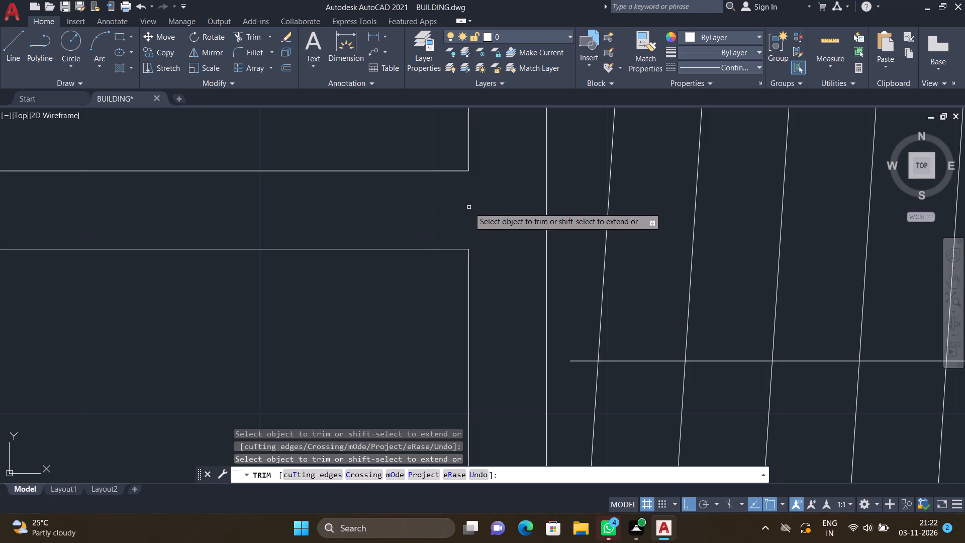
scroll(418, 220, "down", 4)
scroll(262, 221, "up", 3)
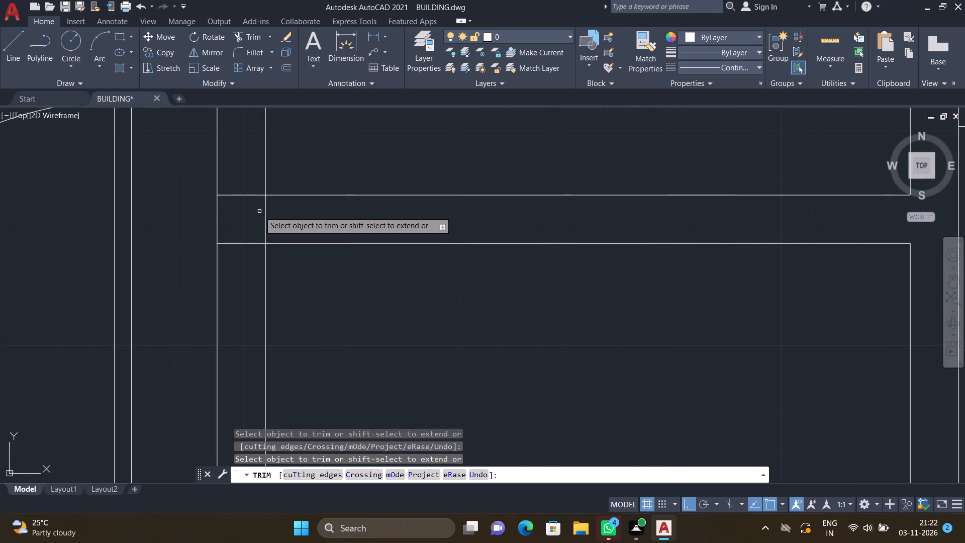
left_click(251, 195)
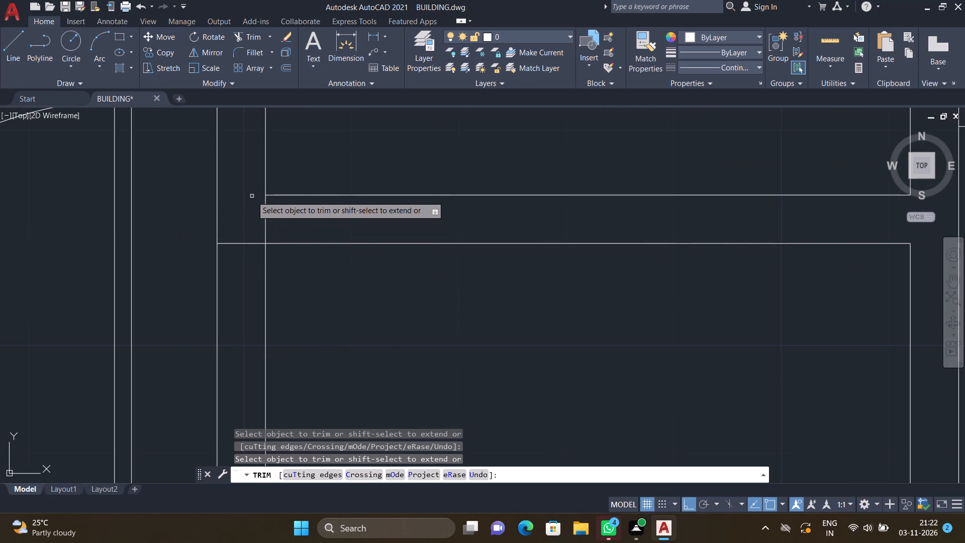
left_click(240, 244)
left_click(264, 221)
scroll(356, 231, "down", 2)
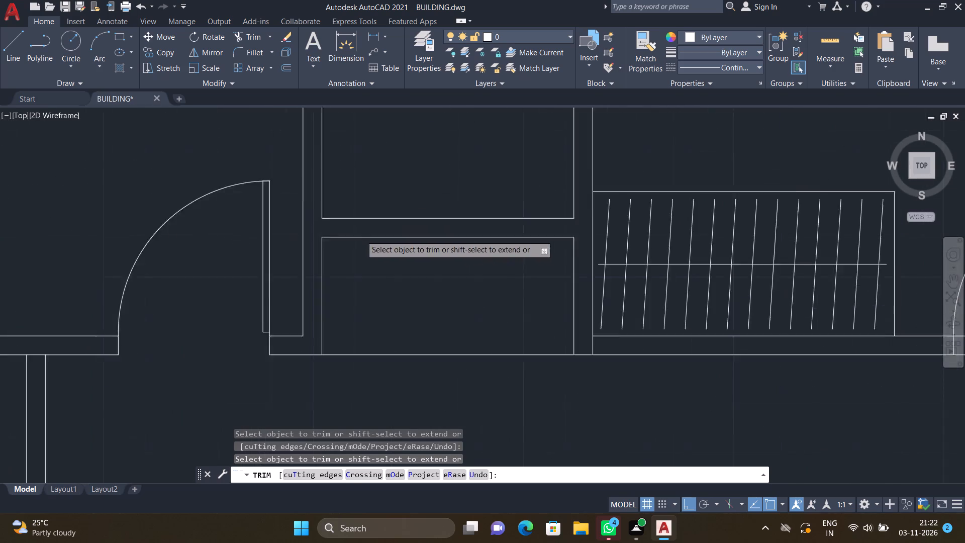
Trim both wall lines crossing the door opening of the bedroom beside the living room.
scroll(363, 237, "down", 2)
scroll(405, 254, "down", 1)
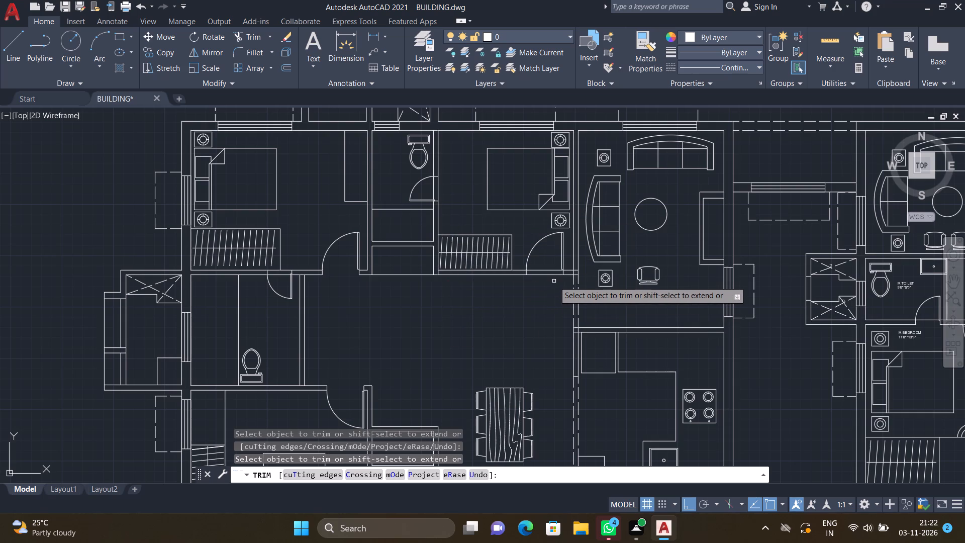
scroll(548, 275, "up", 2)
left_click_drag(531, 249, 533, 298)
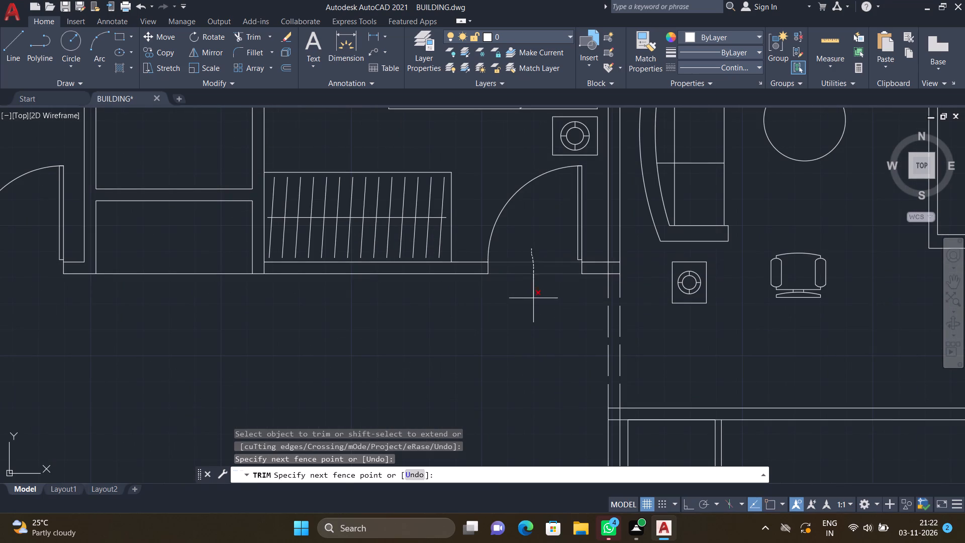
left_click_drag(533, 298, 533, 301)
Trim the crossing lines where that bedroom's lower wall meets the living room wall beside the door.
scroll(605, 267, "up", 2)
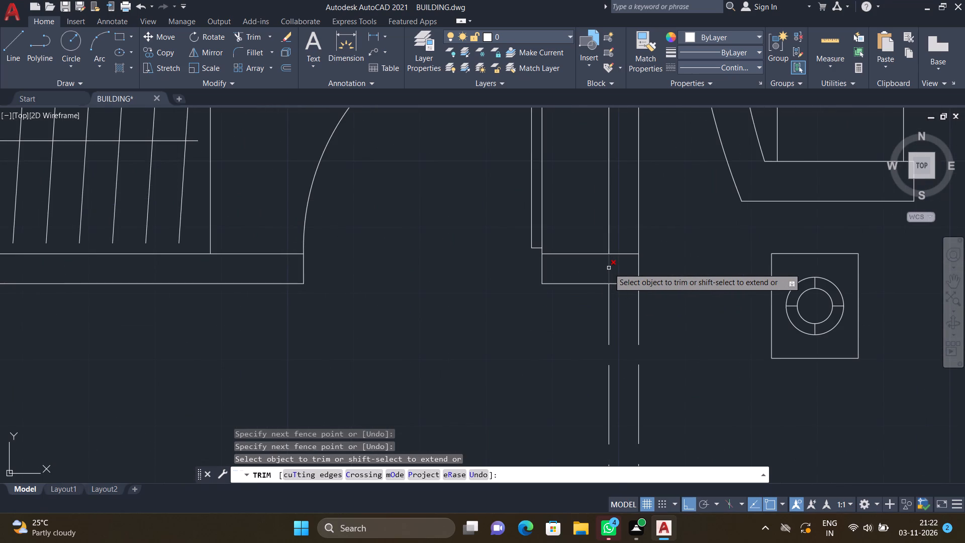
left_click(610, 268)
left_click(619, 253)
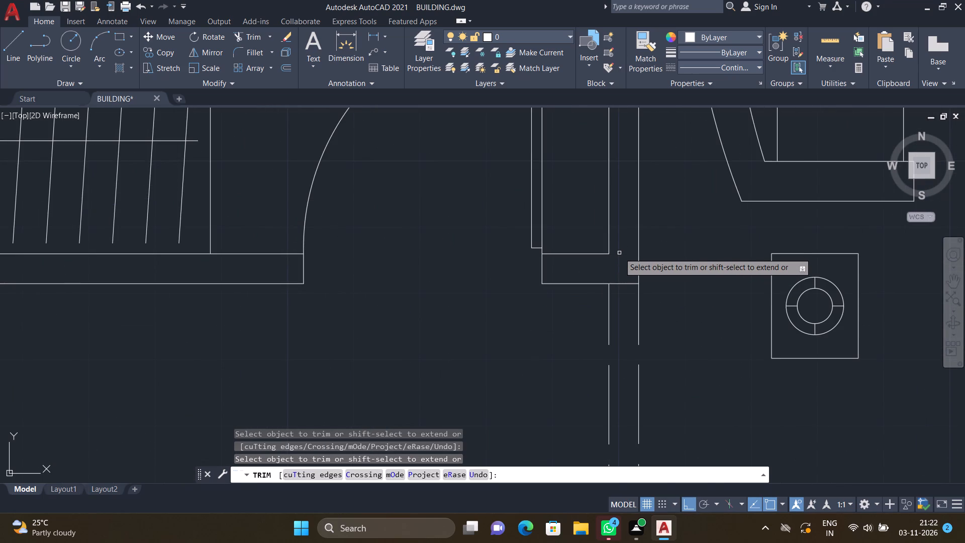
Trim the vertical line crossing the left end of the wall between the living room and the kitchen.
scroll(575, 282, "down", 3)
scroll(545, 325, "down", 1)
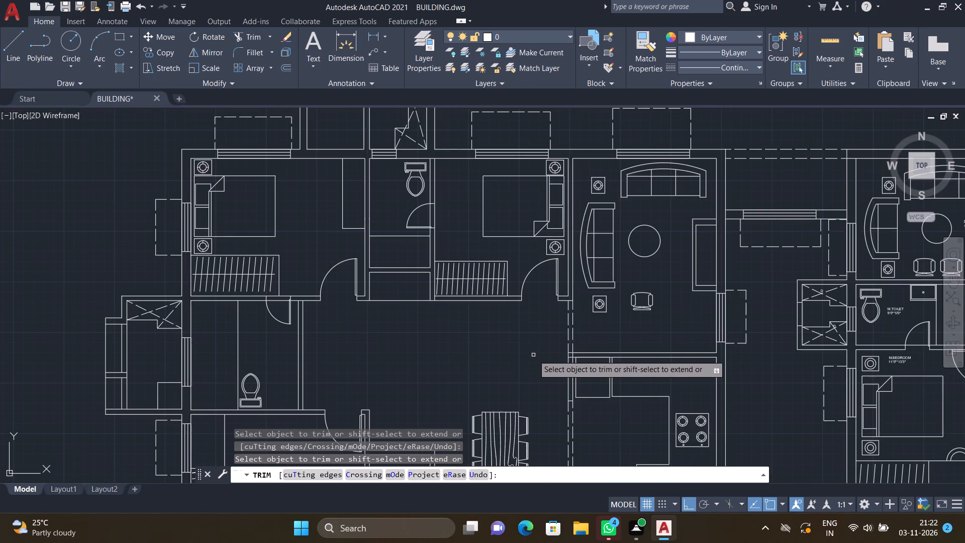
scroll(505, 321, "down", 2)
scroll(385, 381, "up", 3)
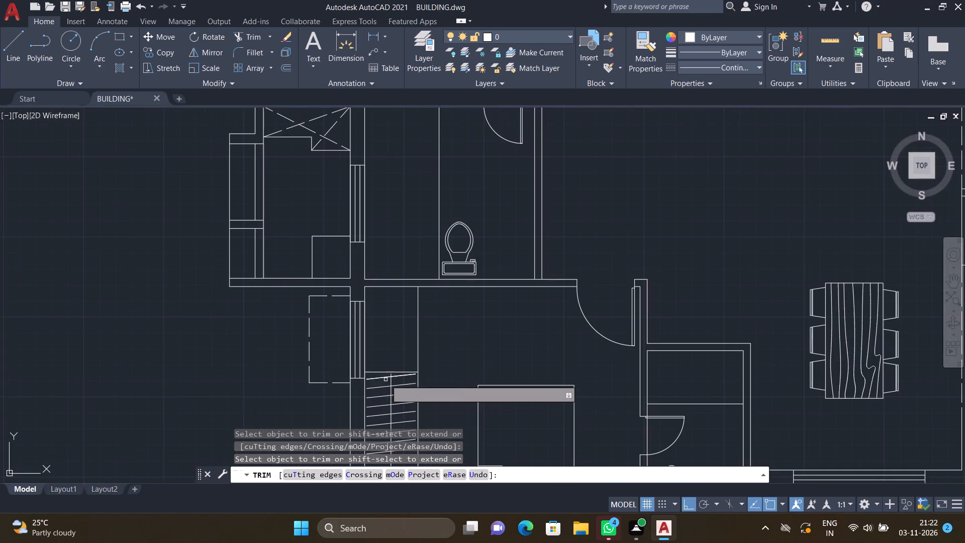
scroll(535, 350, "down", 3)
scroll(672, 317, "up", 1)
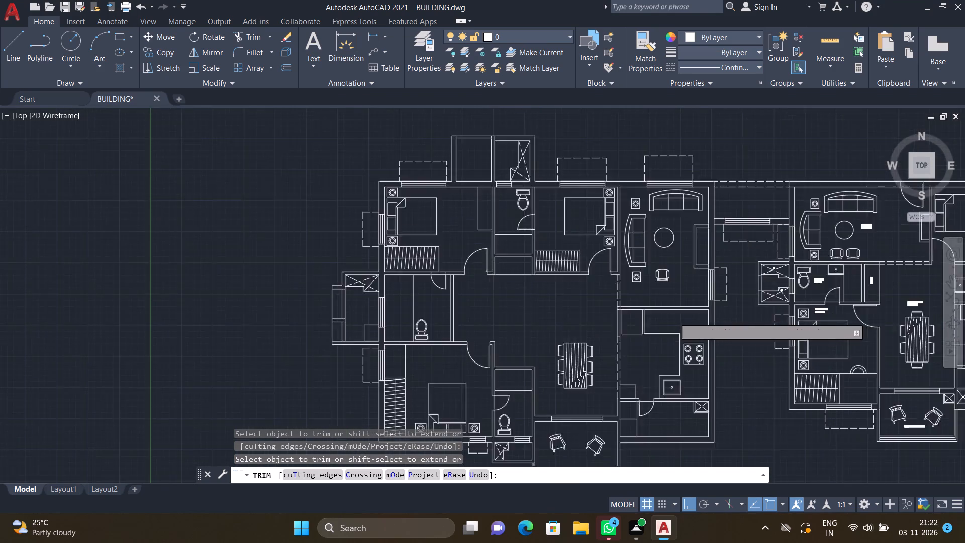
scroll(673, 317, "up", 2)
scroll(520, 302, "up", 2)
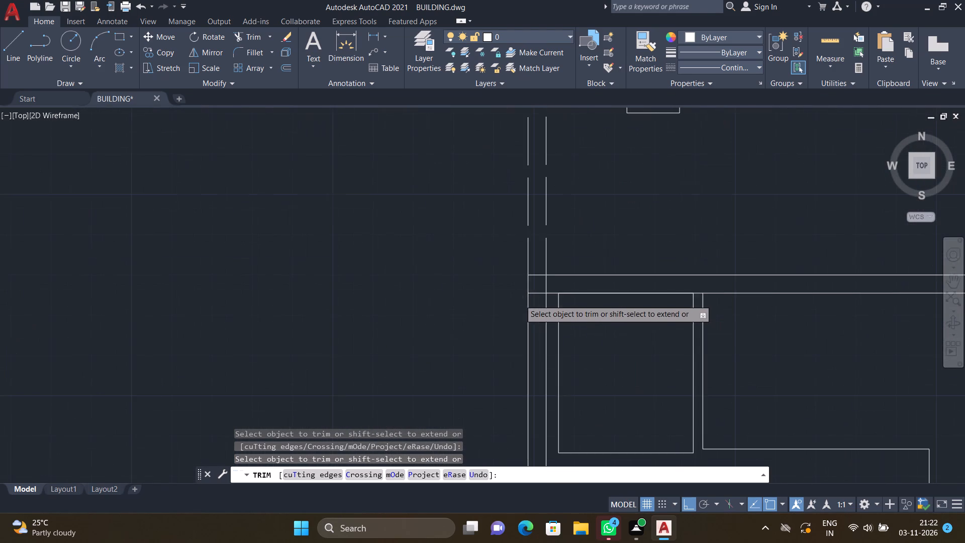
scroll(539, 276, "up", 2)
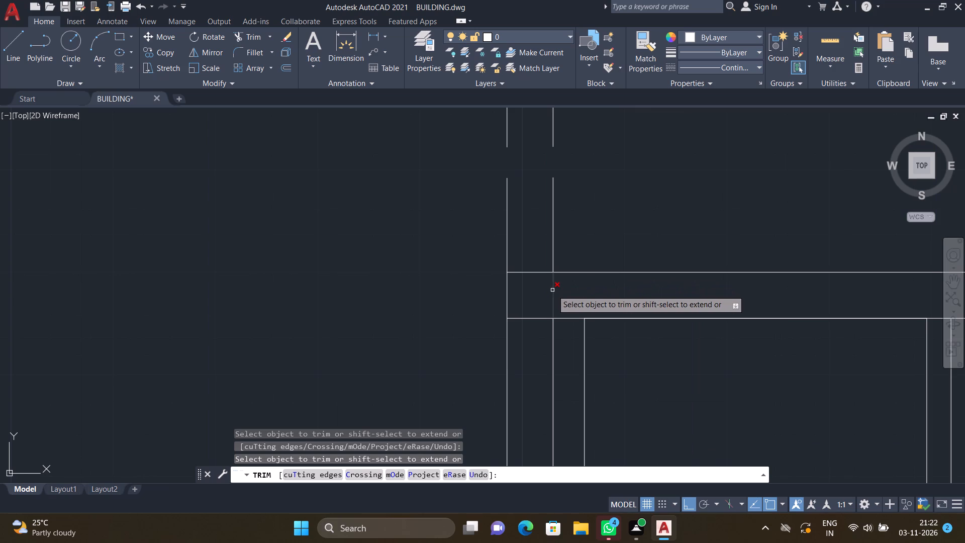
left_click(553, 290)
Trim the vertical lines across both ends of the windowed wall linking the living room to the neighbouring flat, and finish trimming.
scroll(540, 319, "down", 3)
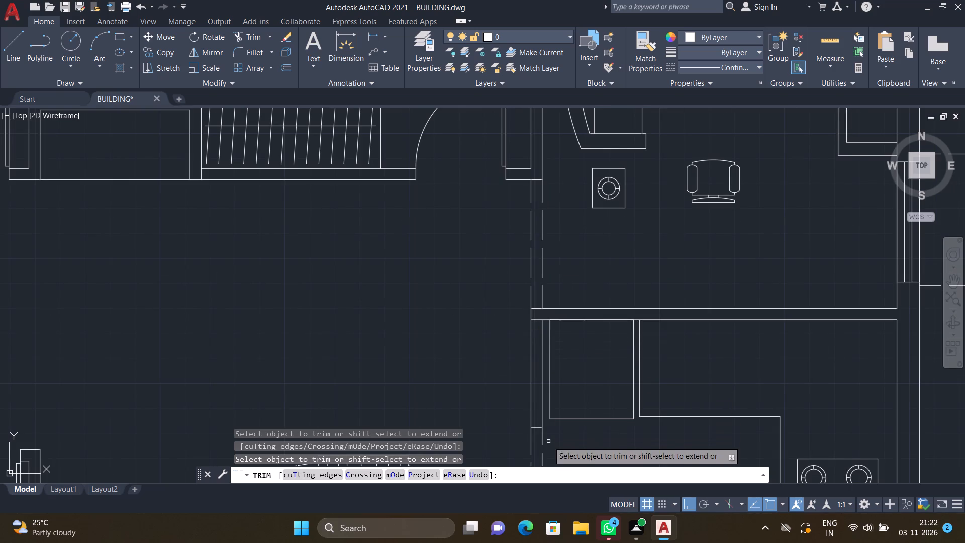
scroll(526, 393, "down", 3)
scroll(541, 455, "up", 2)
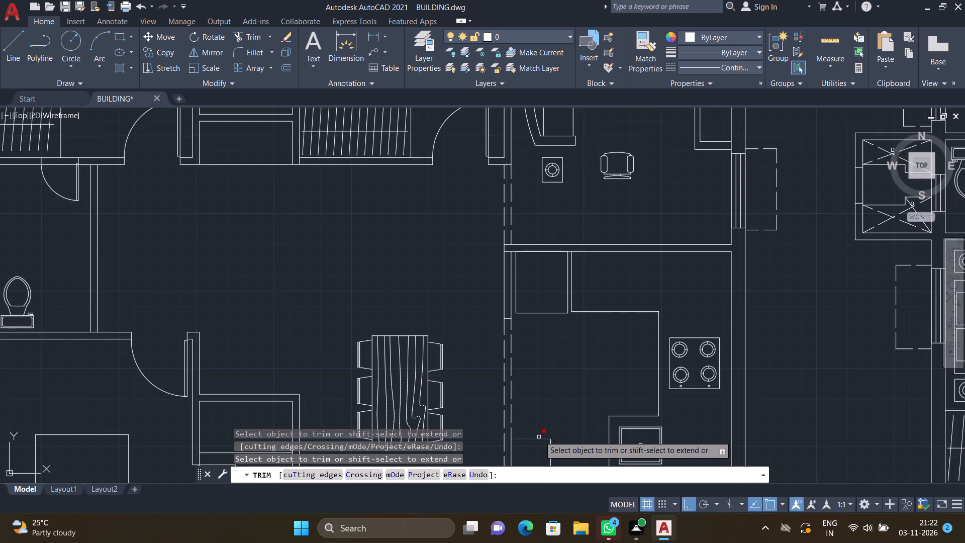
scroll(543, 429, "down", 1)
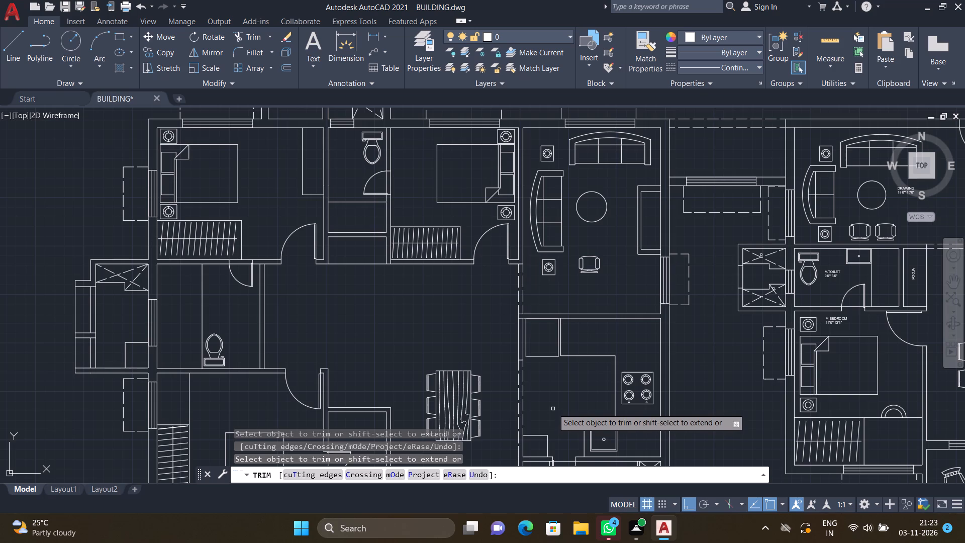
scroll(668, 180, "up", 2)
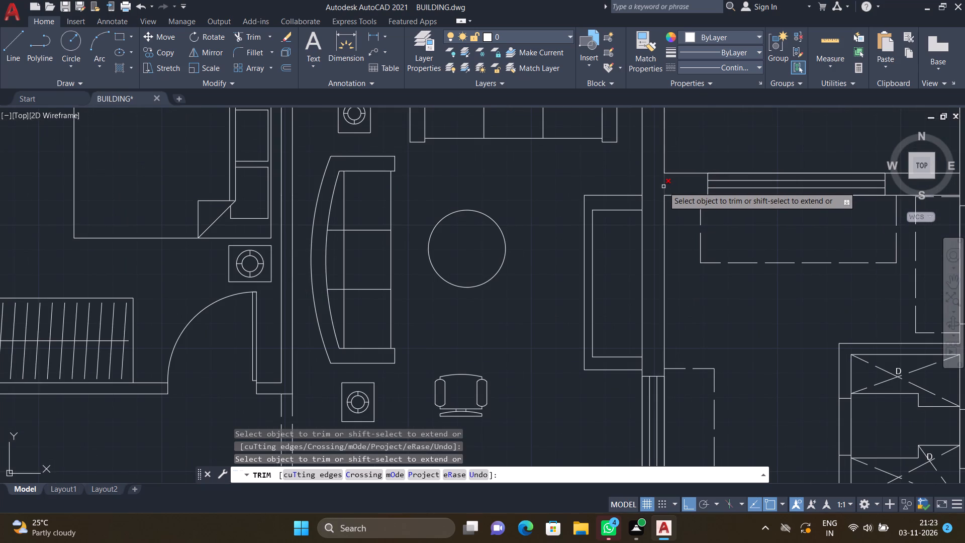
left_click(663, 187)
scroll(710, 188, "down", 3)
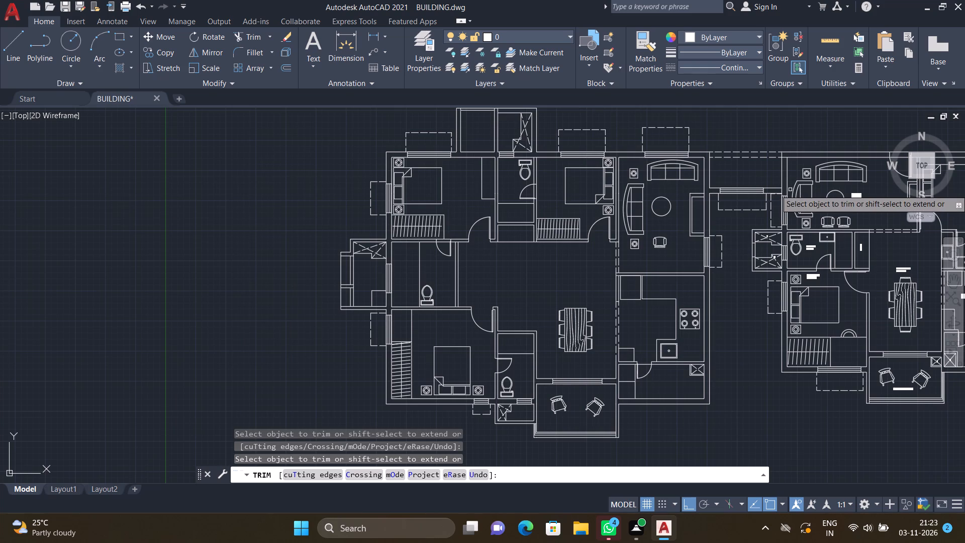
scroll(780, 191, "up", 2)
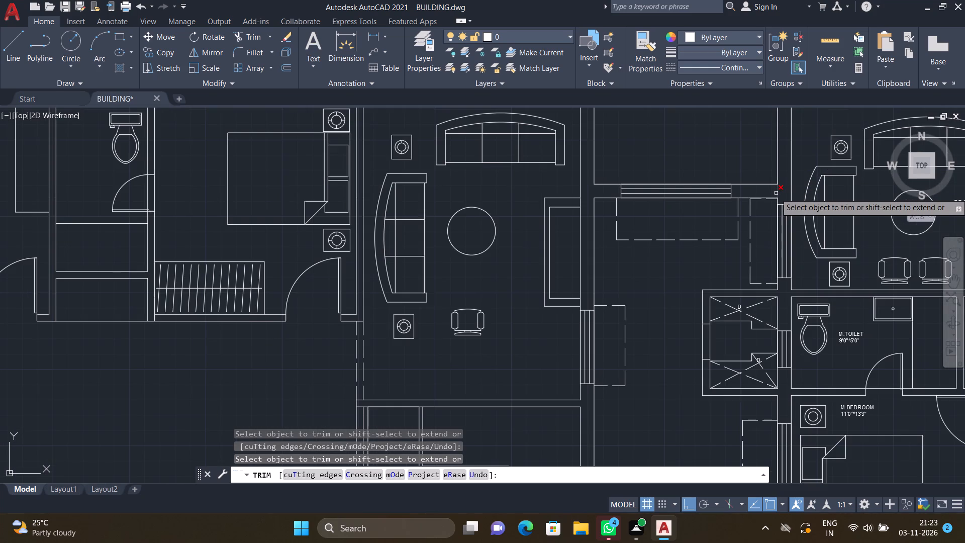
left_click(776, 193)
scroll(759, 195, "up", 2)
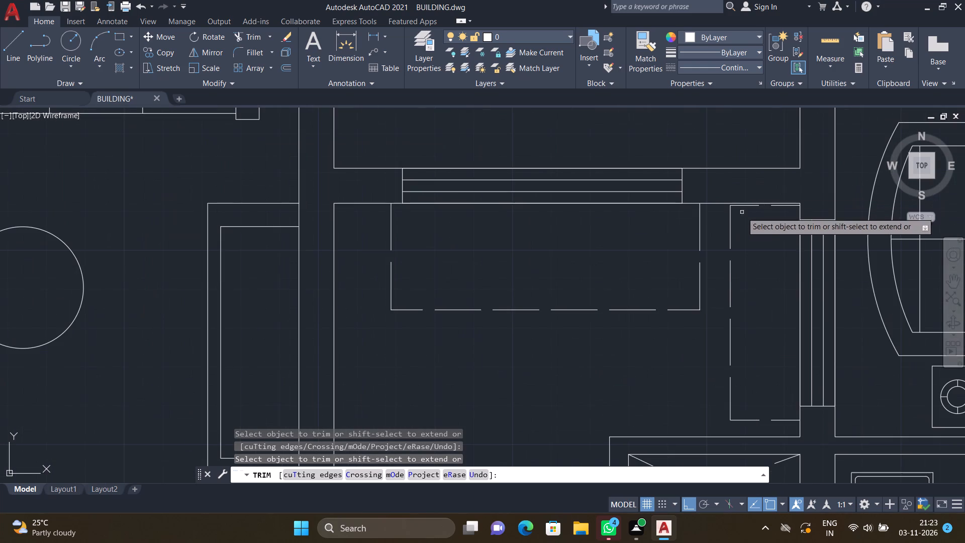
scroll(670, 282, "down", 3)
scroll(587, 340, "down", 2)
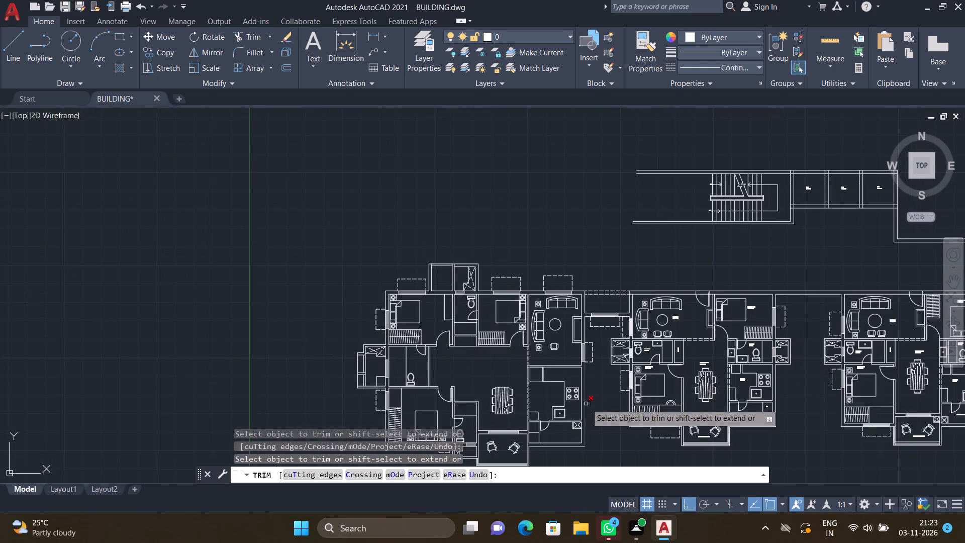
scroll(579, 378, "down", 2)
scroll(578, 445, "up", 3)
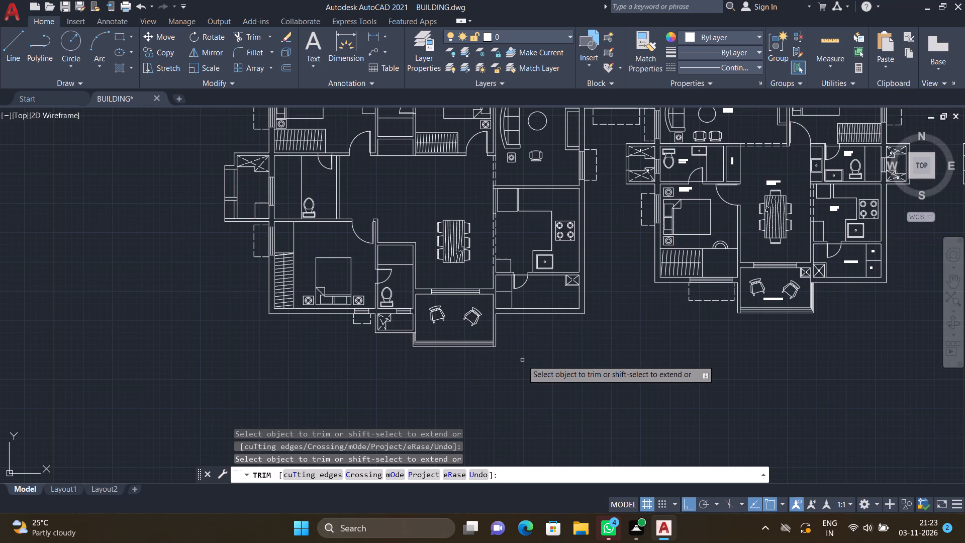
key("Return")
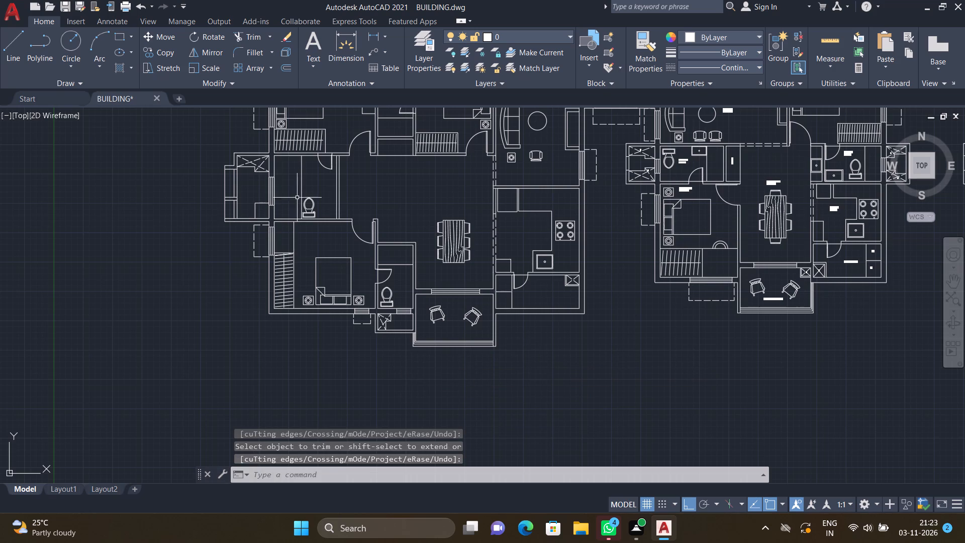
Add the two-line multiline text "DG HOT / AIR SHAFT" inside the empty shaft projecting above the flat's upper-left bedroom.
scroll(329, 127, "up", 3)
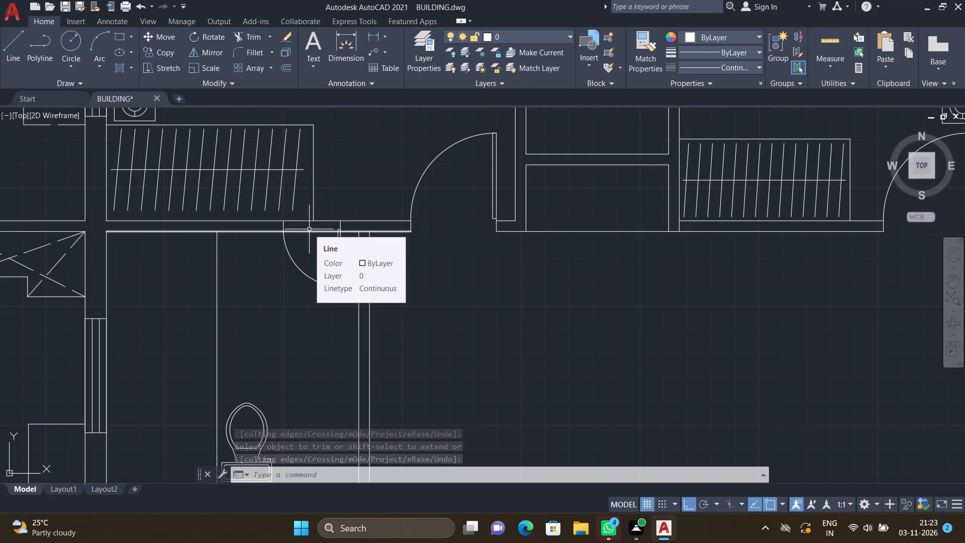
scroll(298, 238, "down", 2)
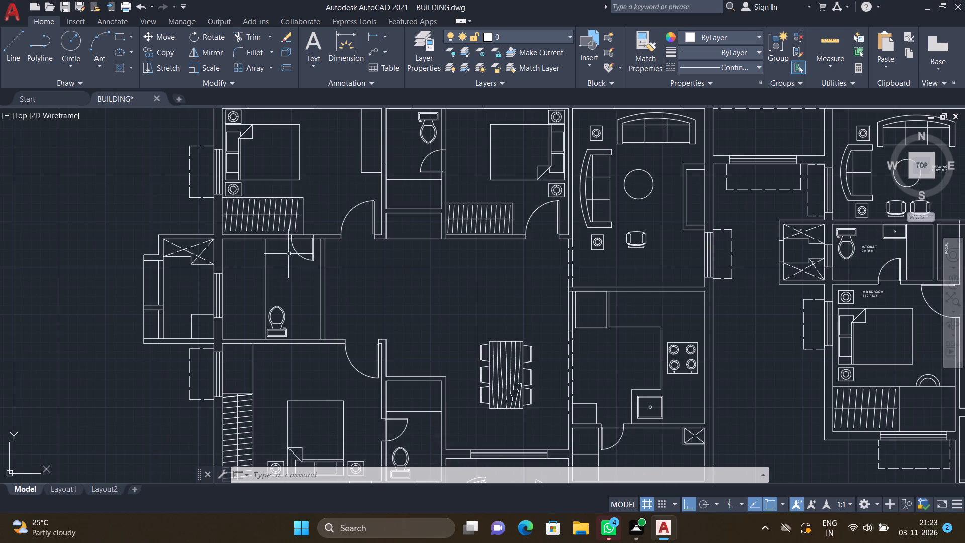
scroll(291, 248, "down", 2)
scroll(301, 198, "up", 2)
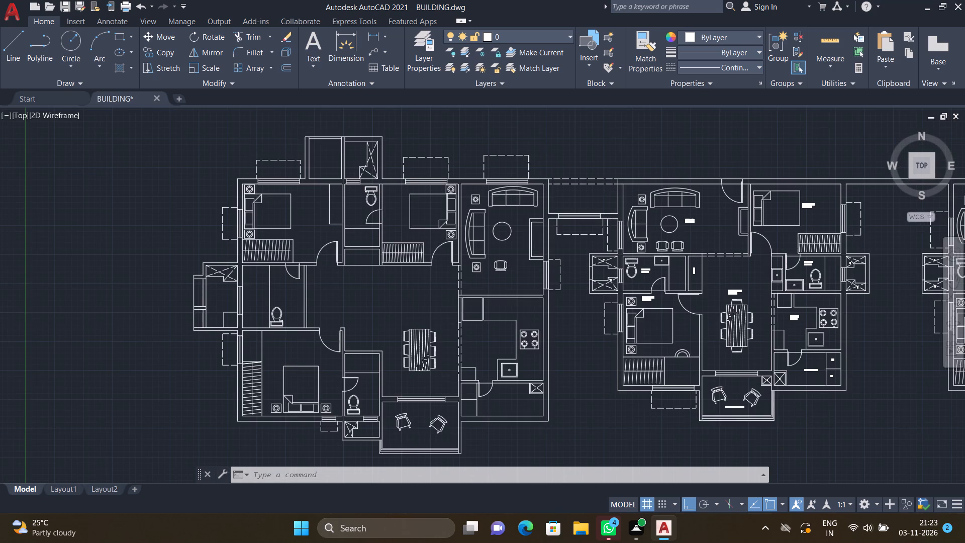
type("MT")
key("Return")
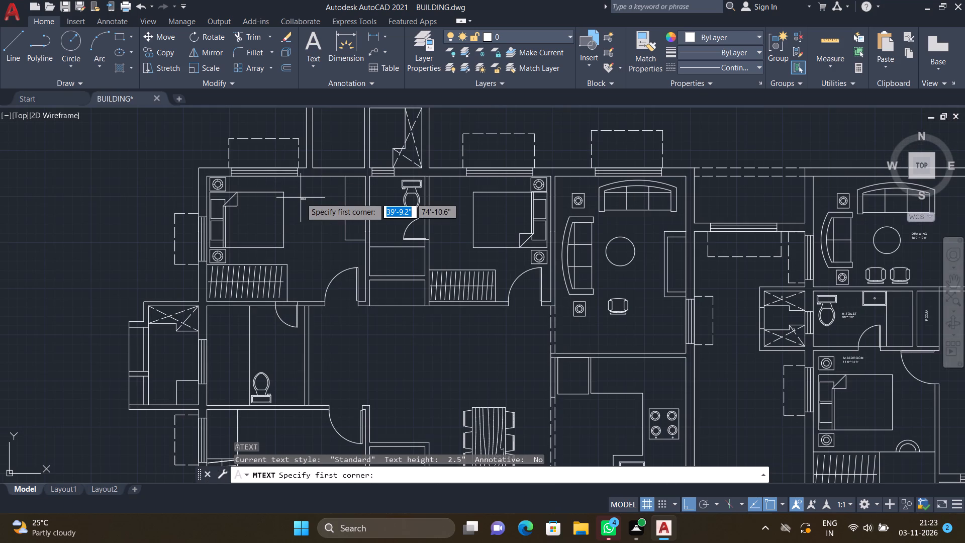
scroll(289, 175, "down", 2)
scroll(305, 158, "up", 3)
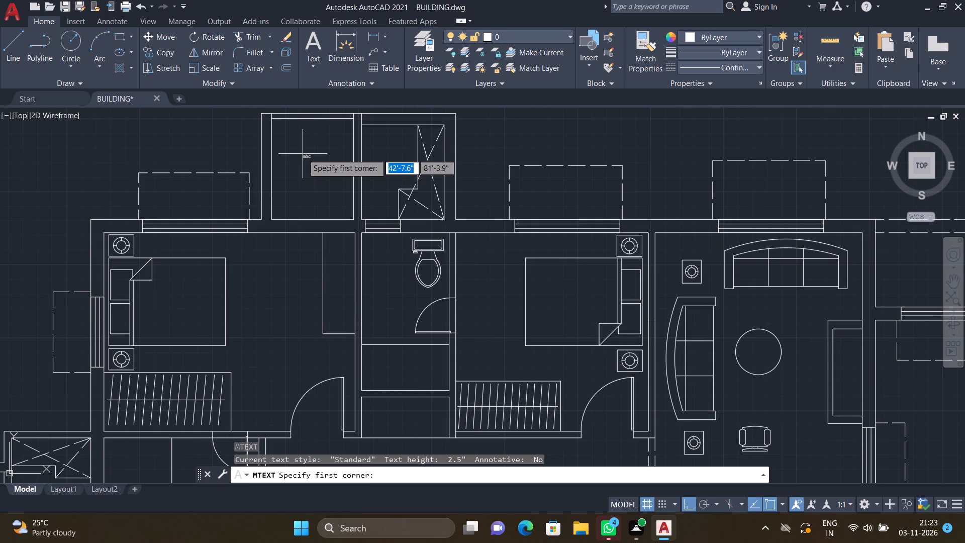
scroll(279, 154, "up", 2)
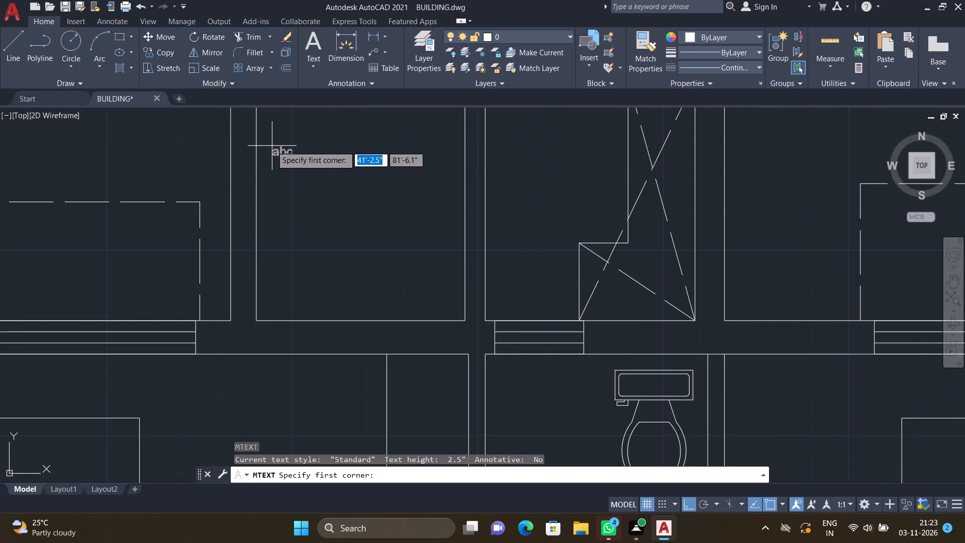
left_click(268, 143)
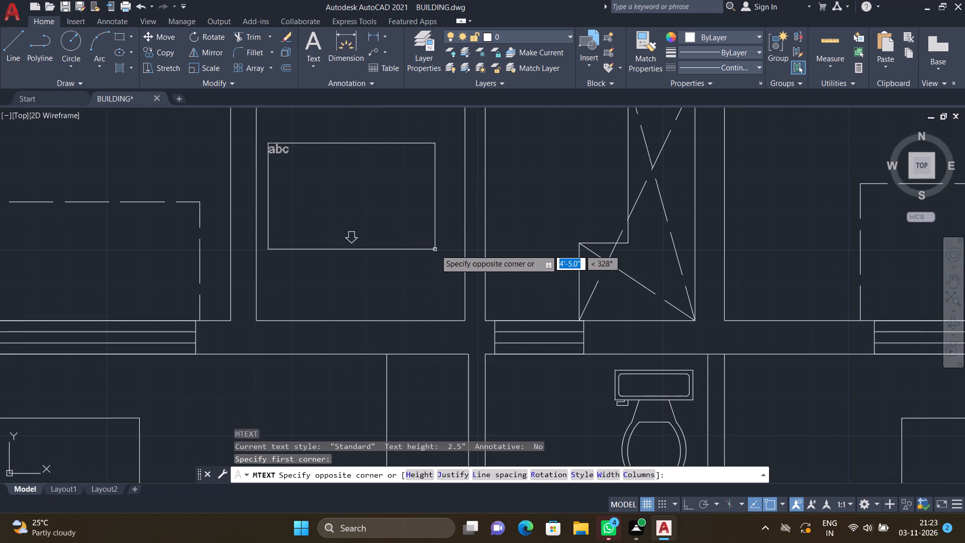
left_click(446, 252)
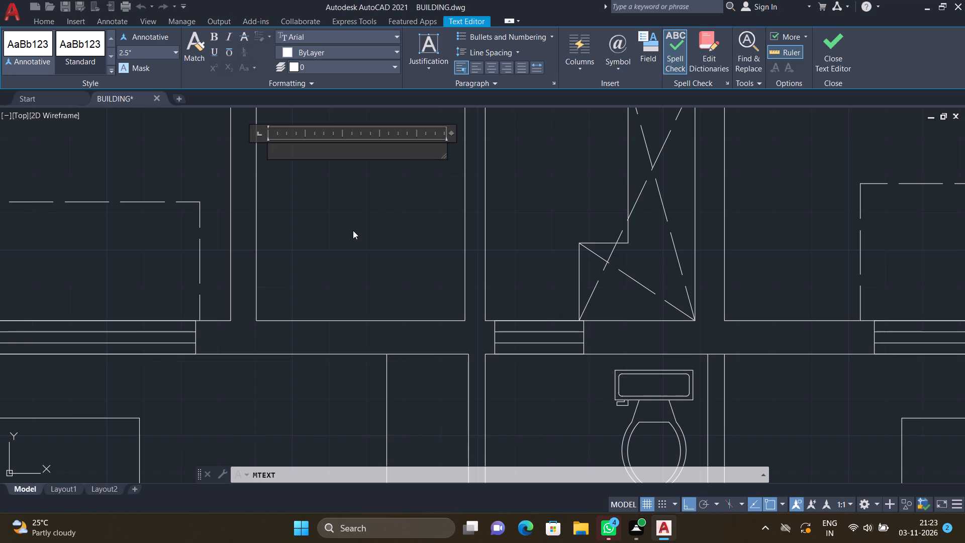
type("DG")
key("space")
type("HOT")
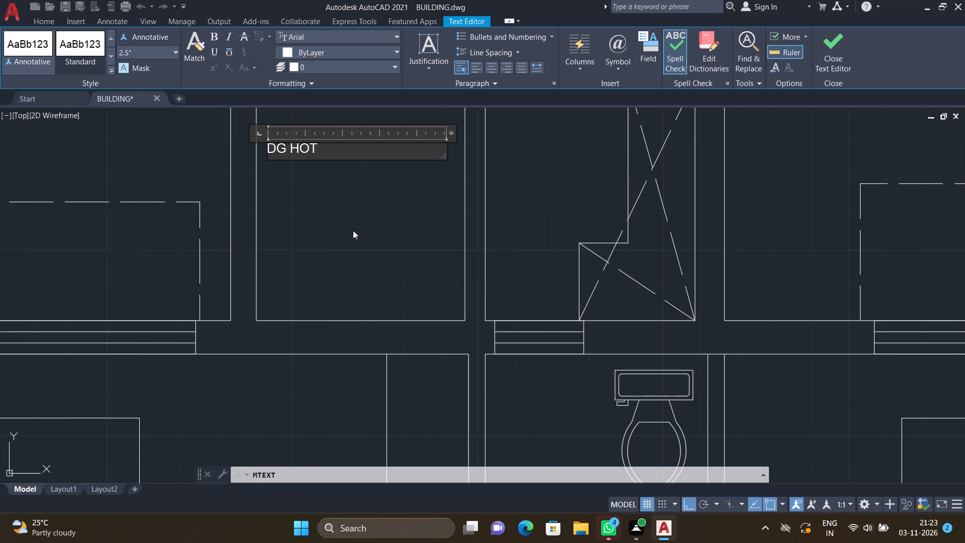
key("Return")
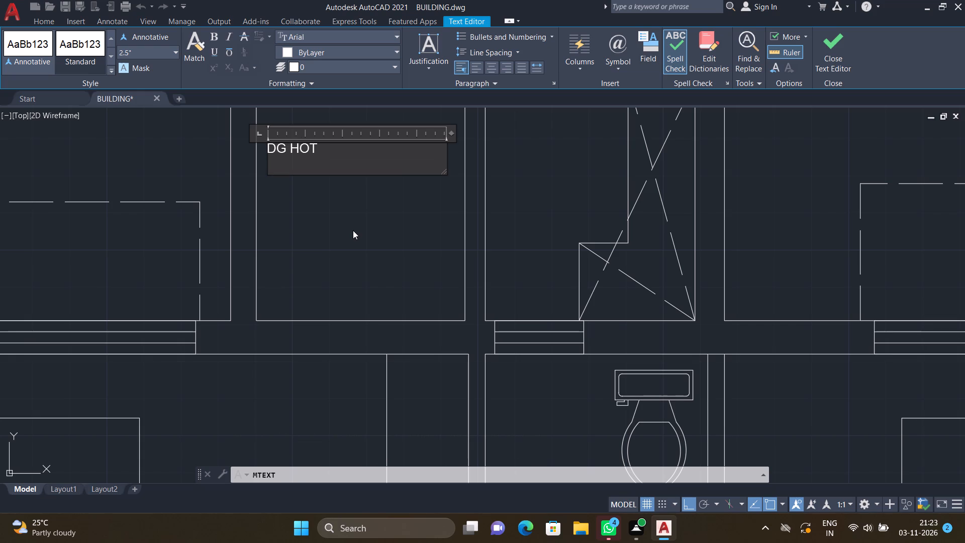
type("AIR")
key("space")
type("SHAFT")
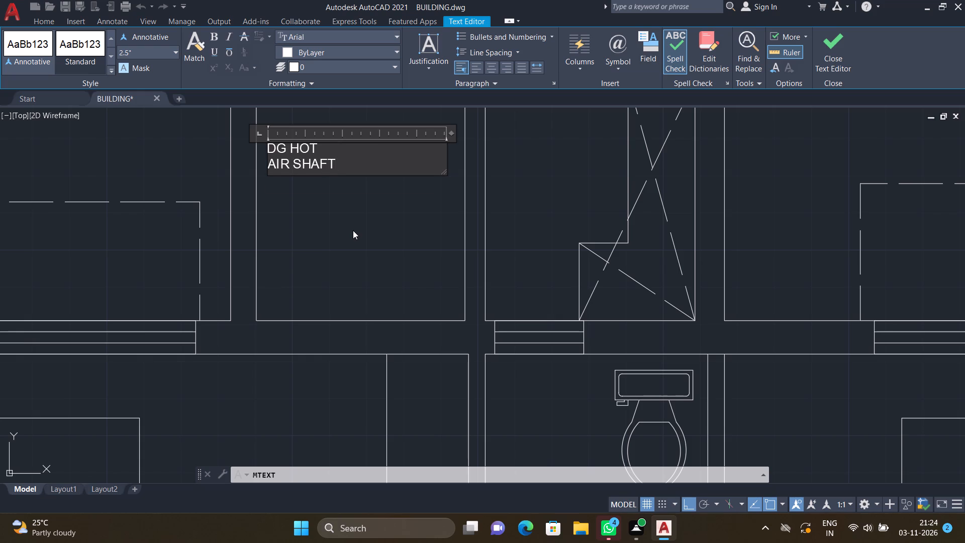
key("Return")
key("Escape")
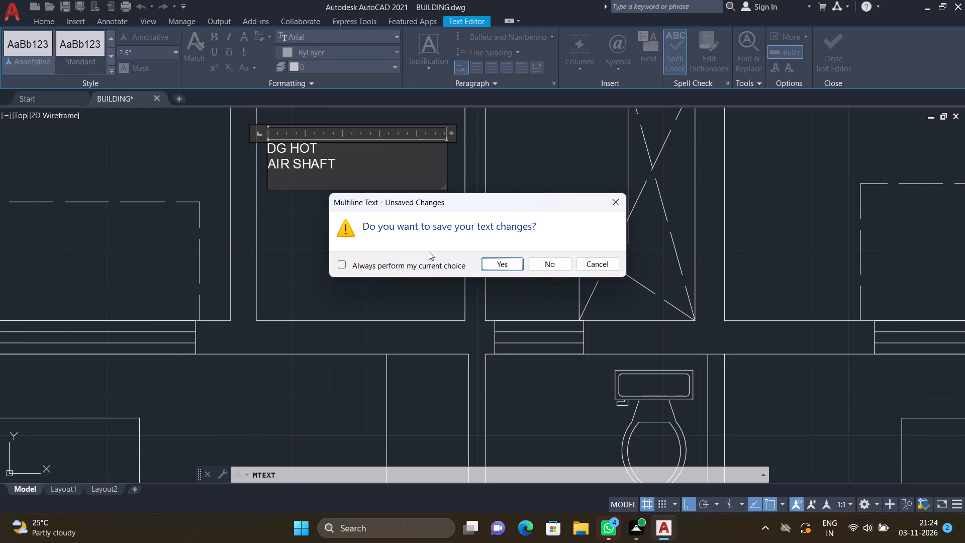
left_click(511, 262)
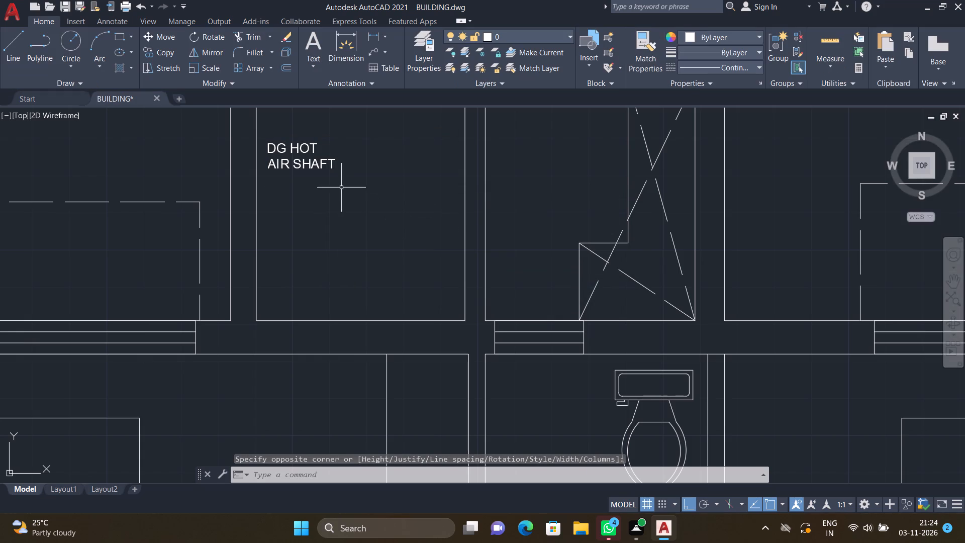
Move the DG HOT AIR SHAFT label to about the middle of its shaft, with Ortho off.
key("m")
key("Return")
left_click(341, 185)
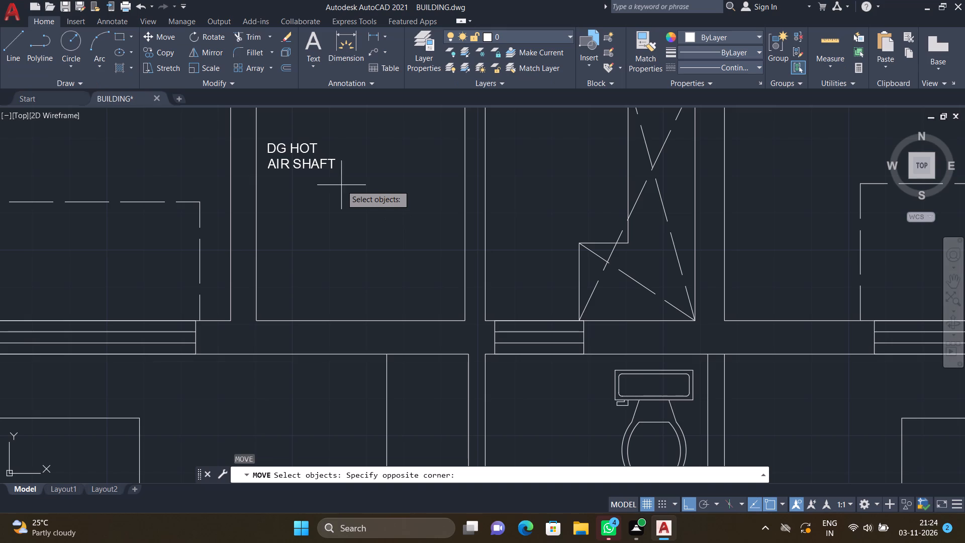
scroll(261, 138, "up", 1)
left_click(262, 137)
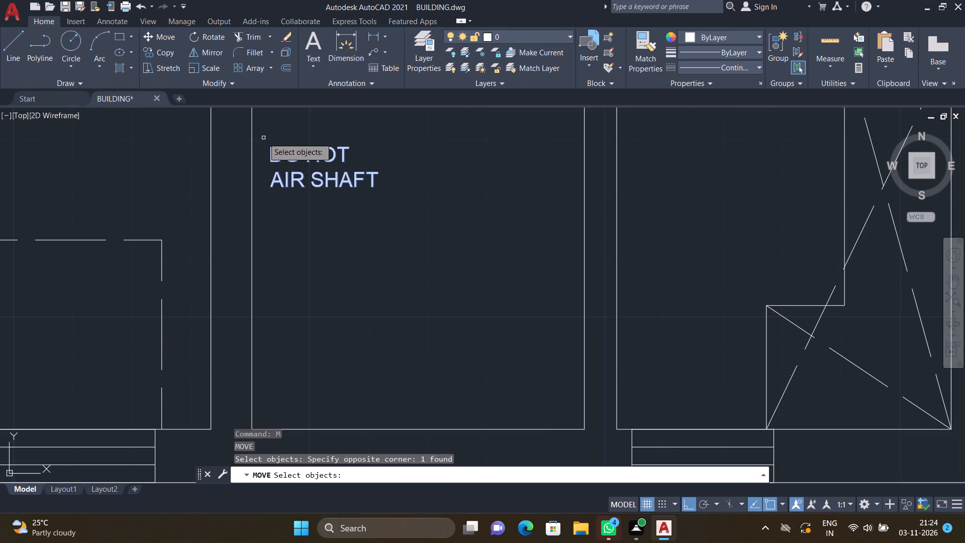
key("Return")
left_click(276, 147)
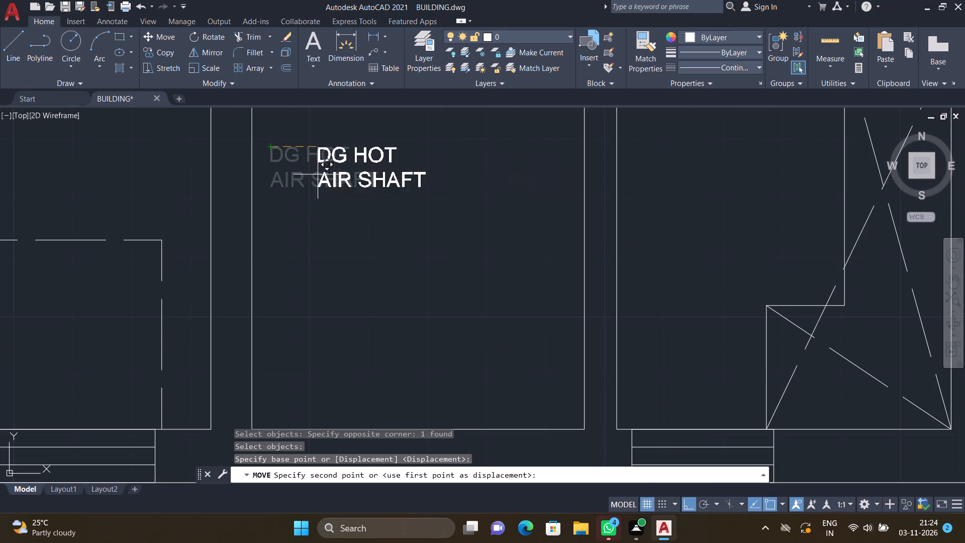
key("F8")
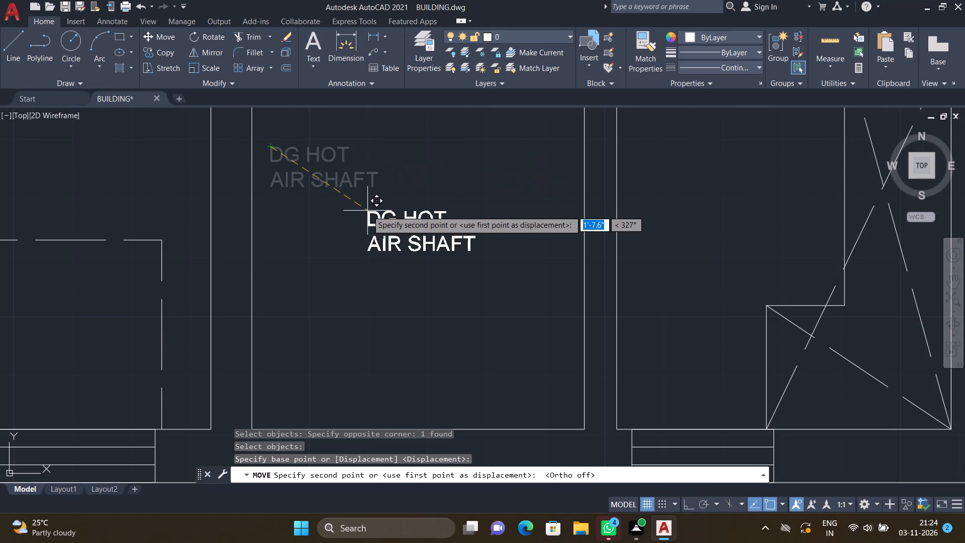
left_click(373, 233)
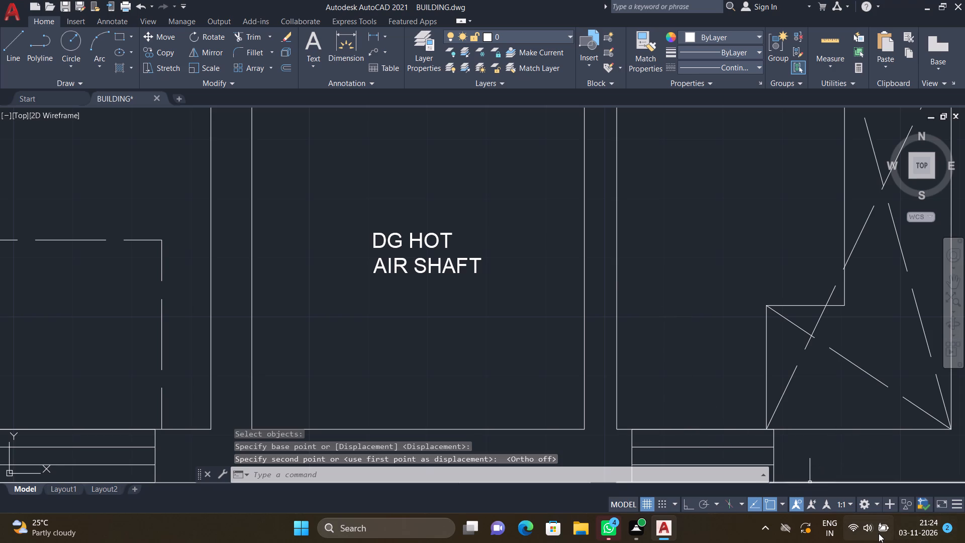
Add the multiline text "D" in the cross-marked dashed duct beside the hot air shaft, above the toilet.
scroll(836, 505, "down", 3)
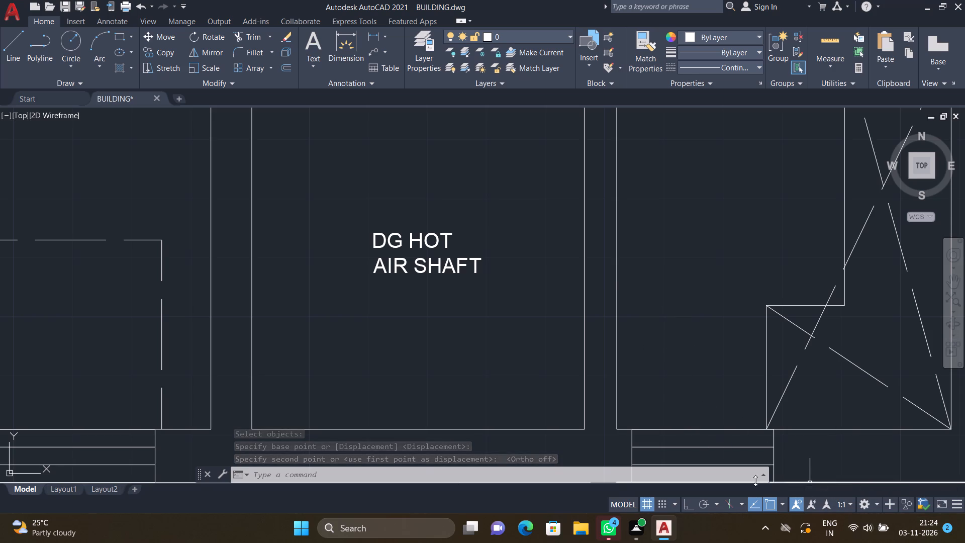
scroll(575, 407, "down", 3)
scroll(484, 313, "down", 3)
scroll(531, 340, "up", 4)
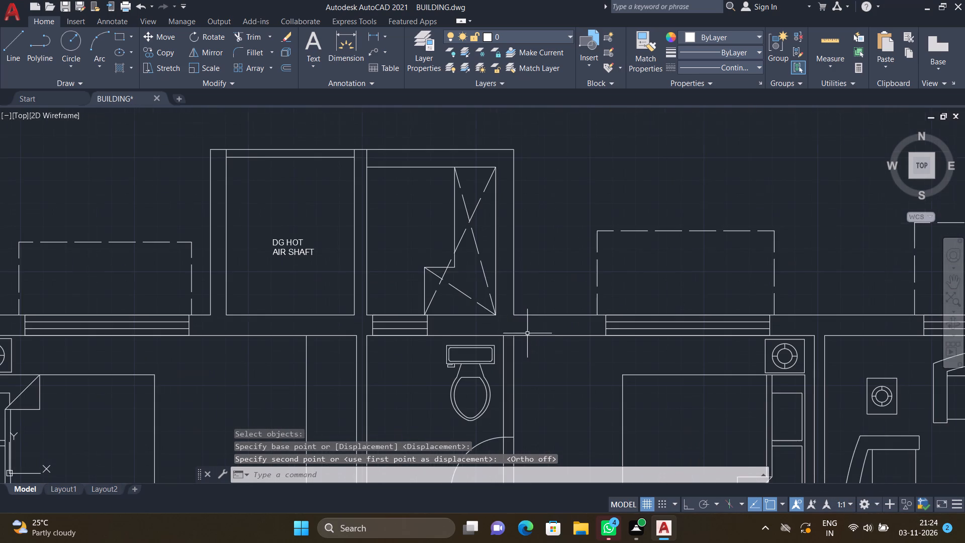
type("MT")
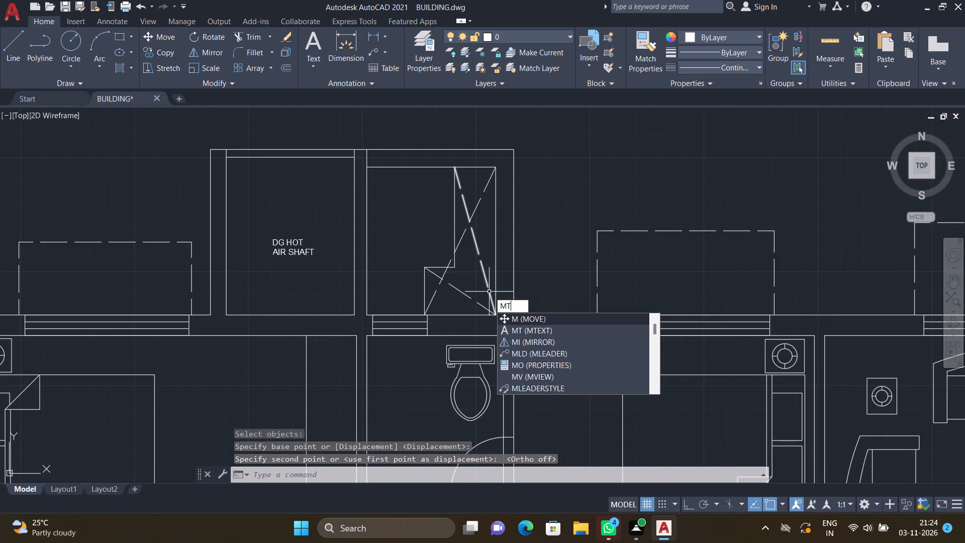
key("Return")
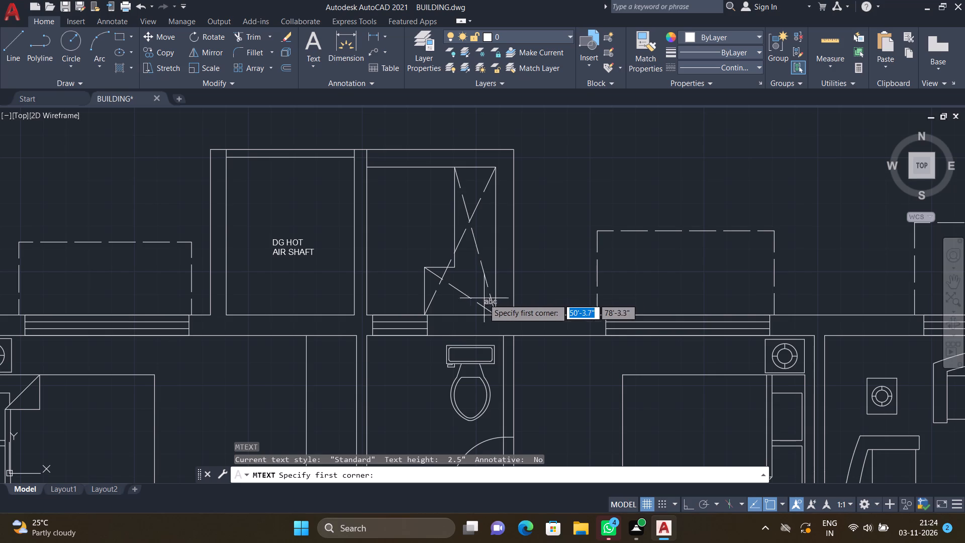
scroll(473, 303, "up", 2)
scroll(411, 243, "up", 3)
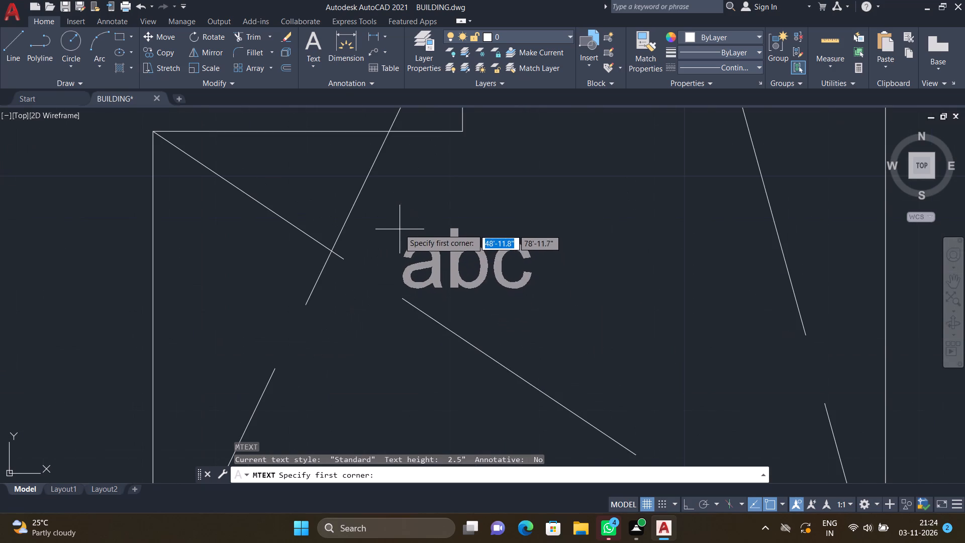
left_click(372, 221)
left_click(491, 275)
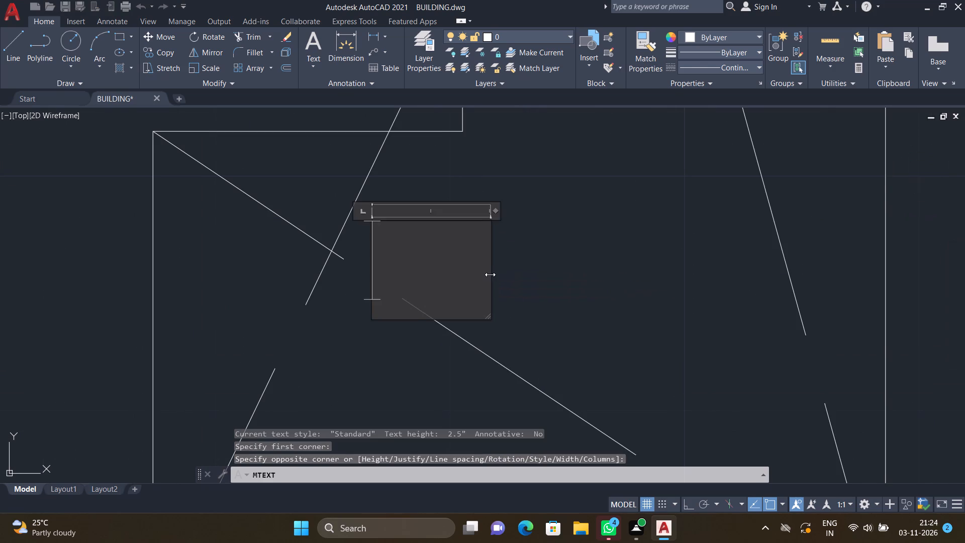
key("d")
key("Return")
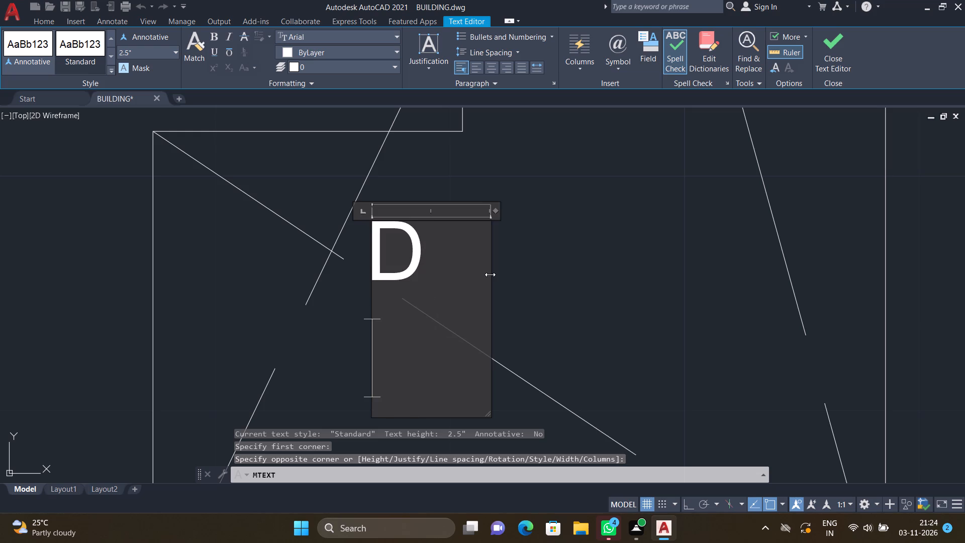
key("Escape")
left_click(490, 262)
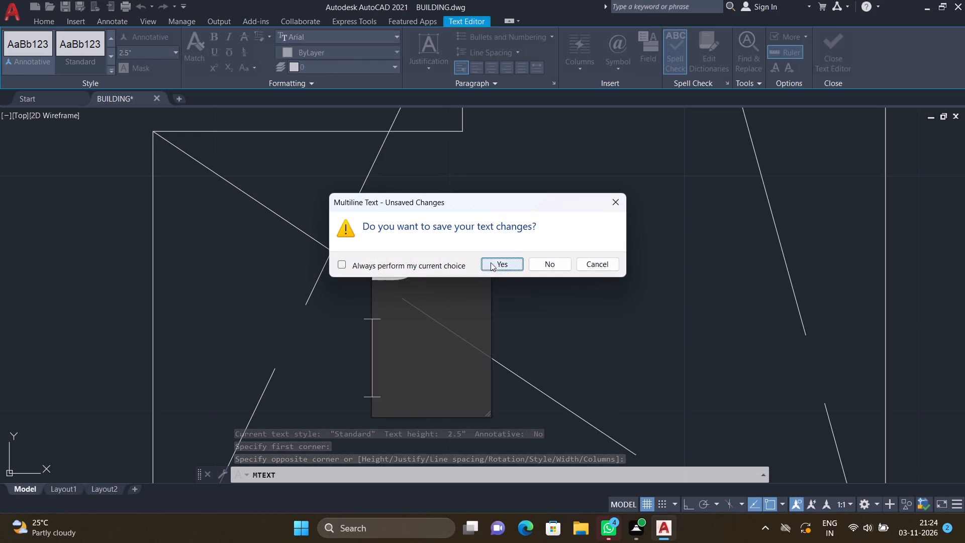
Add the two-line multiline text "BEDROOM-1 / 14'4"*11'4"" beside the bed in the flat's upper-left bedroom.
scroll(488, 258, "down", 3)
scroll(438, 284, "down", 1)
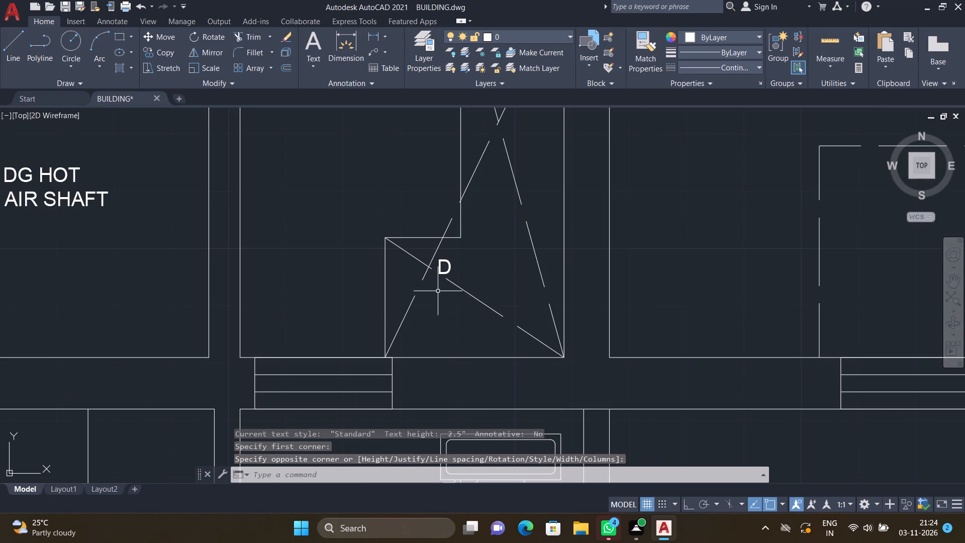
scroll(425, 293, "down", 1)
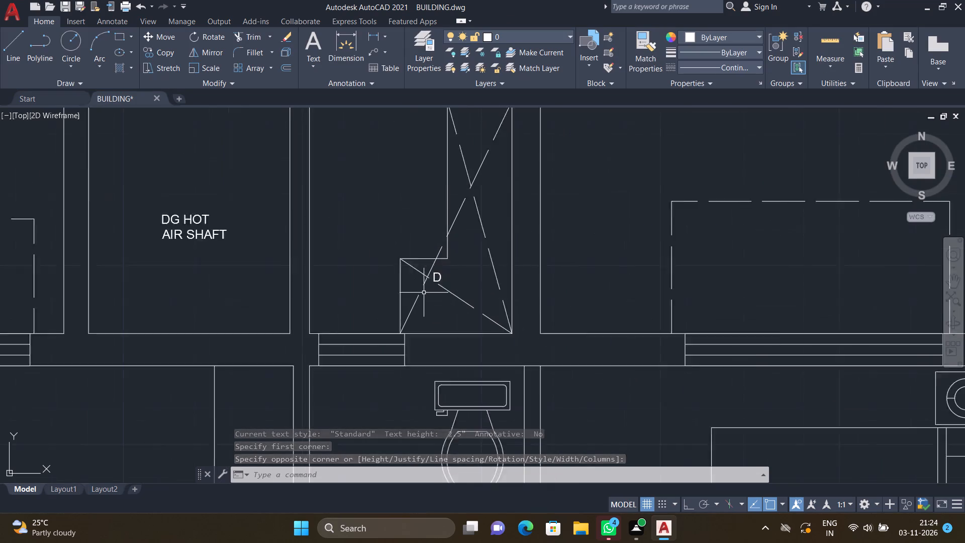
scroll(423, 293, "down", 1)
scroll(370, 328, "down", 2)
scroll(282, 379, "up", 2)
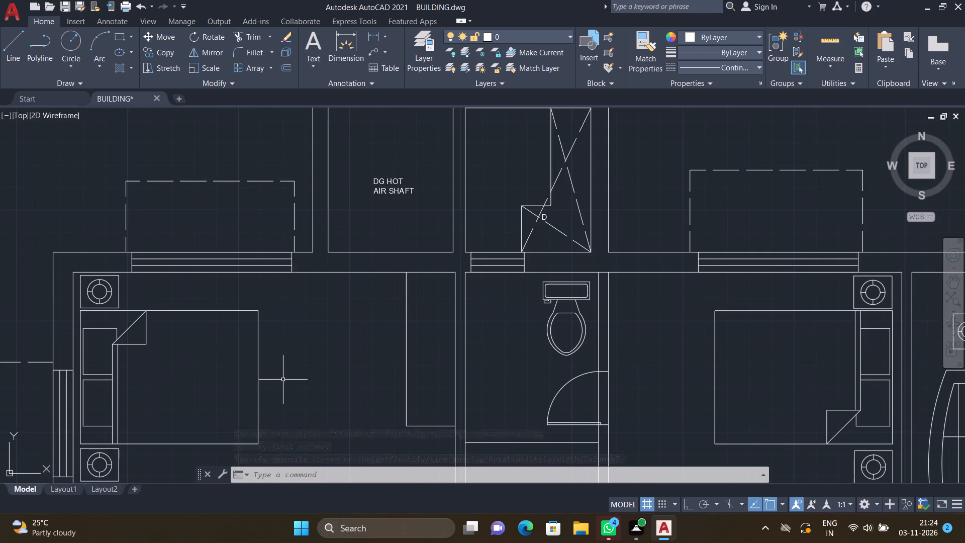
type("MT")
key("Return")
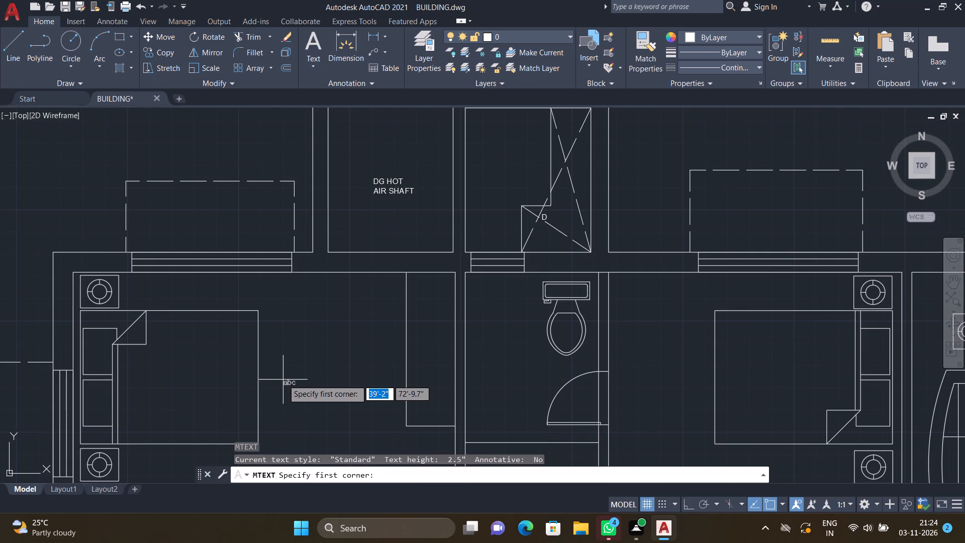
scroll(272, 388, "up", 2)
left_click(252, 307)
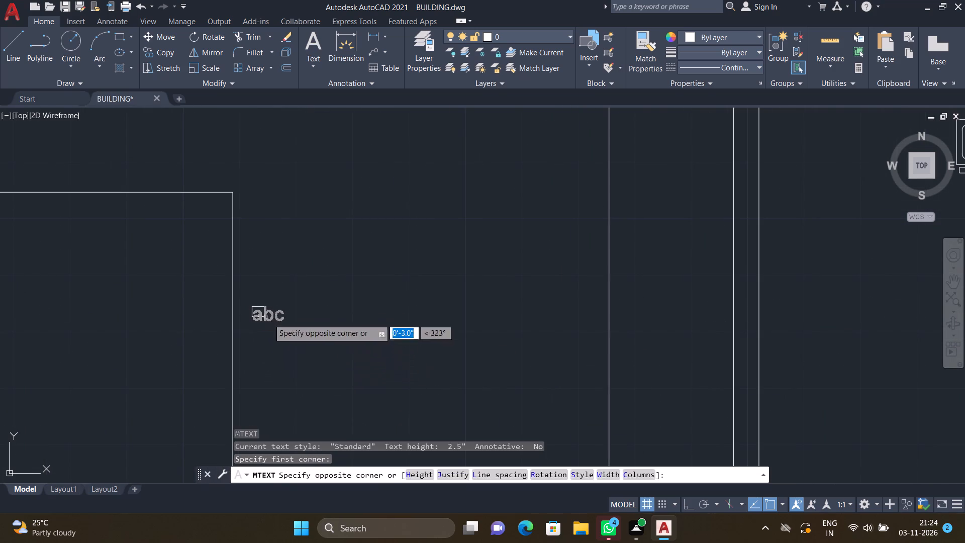
left_click(577, 396)
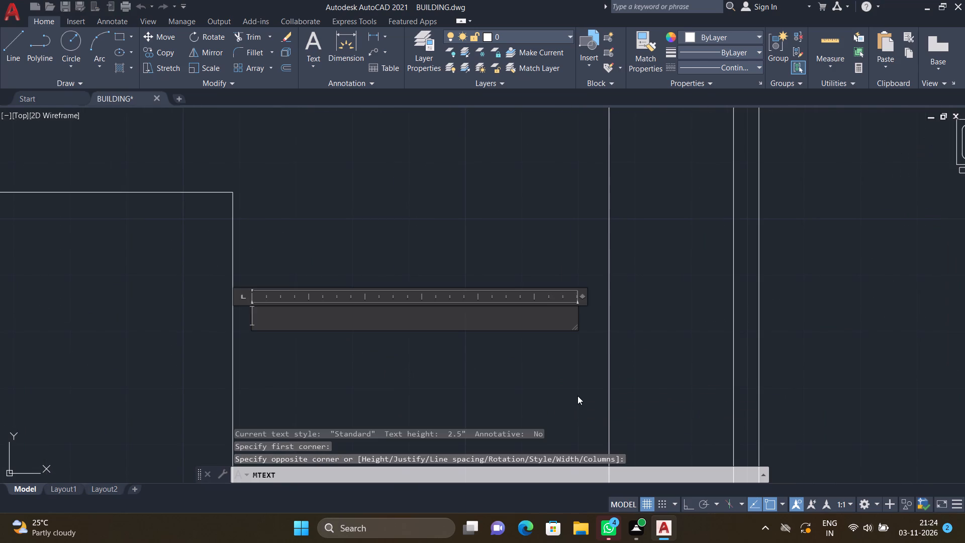
type("BEDR")
type("OOM")
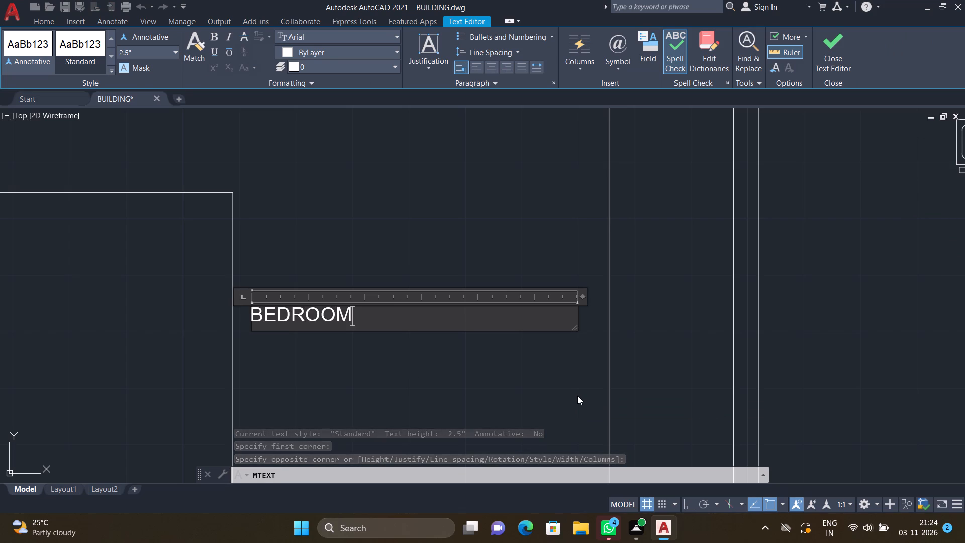
key("minus")
key("i")
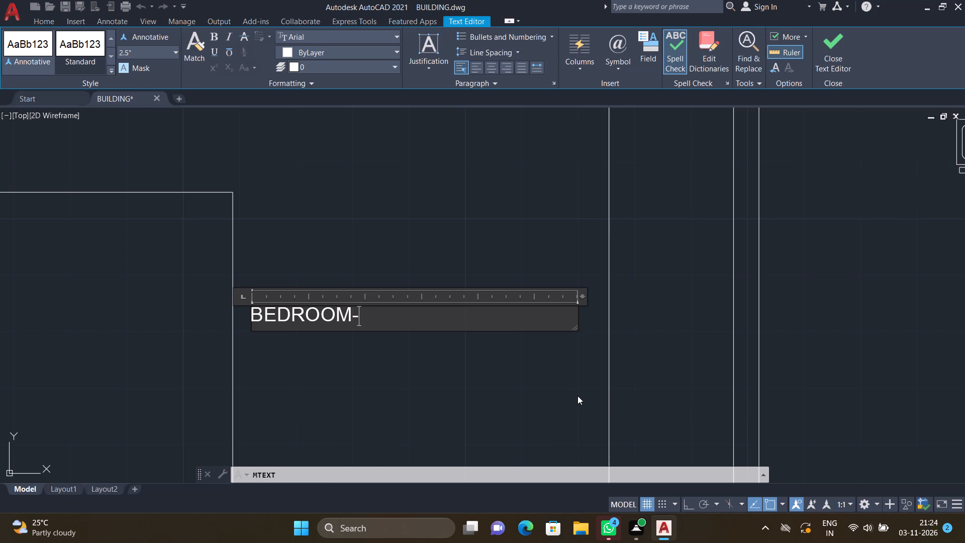
key("BackSpace")
key("1")
key("Return")
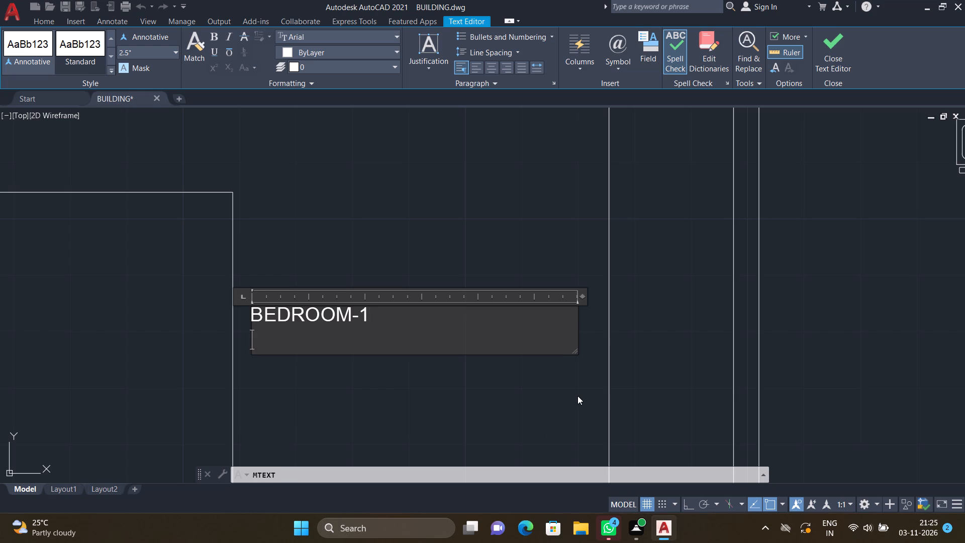
type("14'")
type("4\"")
key("asterisk")
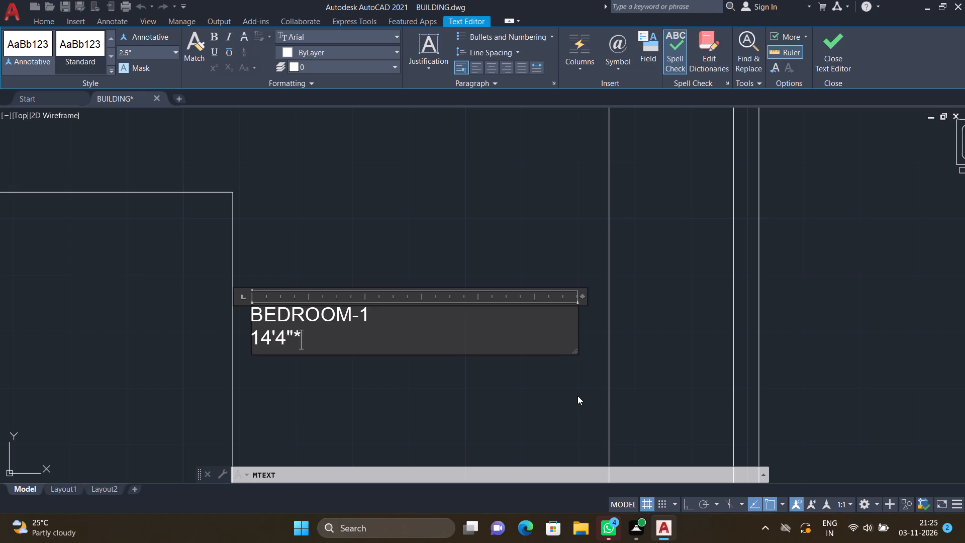
type("11'")
type("4\"")
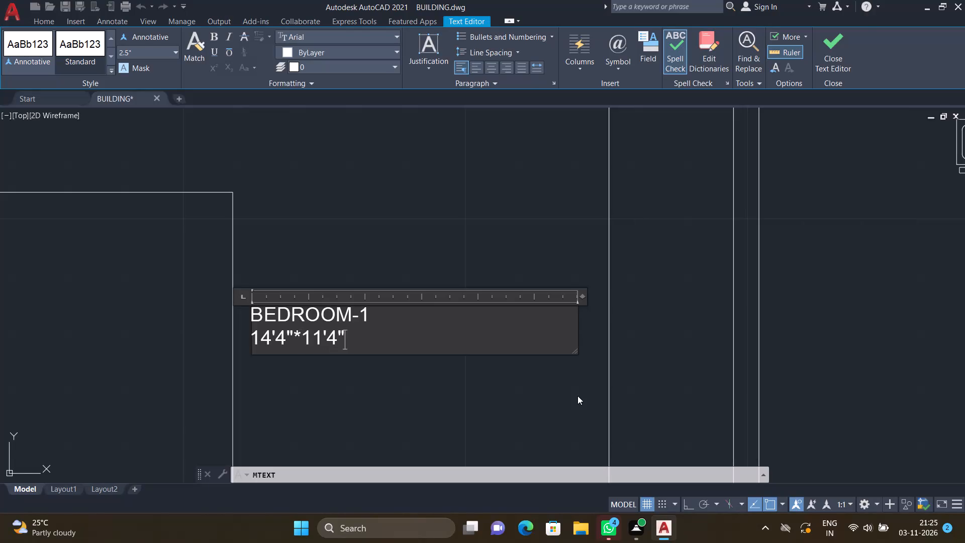
key("Return")
key("Escape")
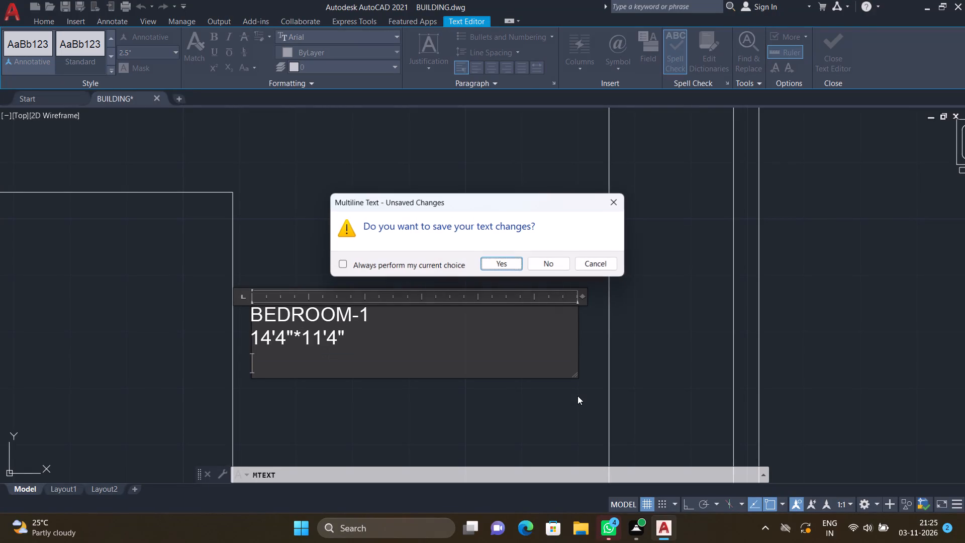
left_click(505, 266)
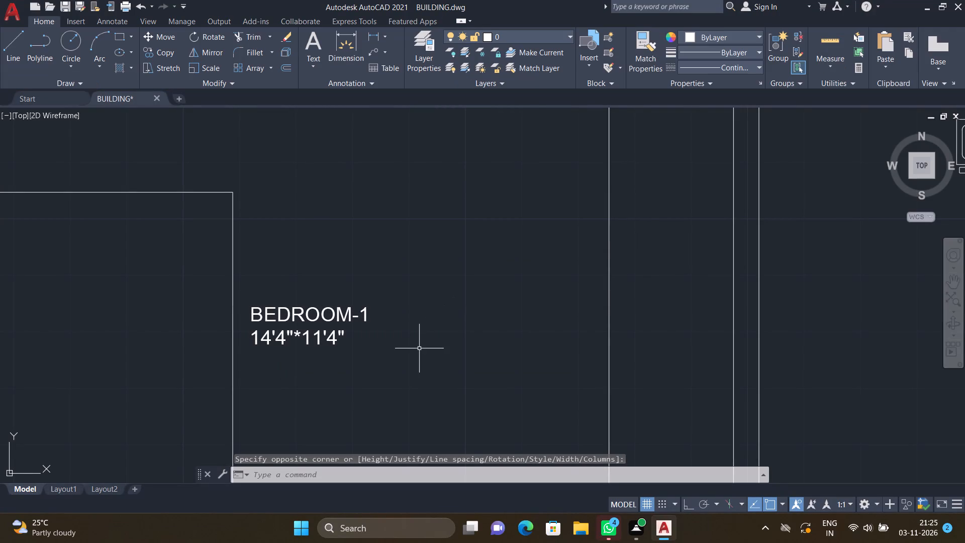
Move the BEDROOM-1 label up and away from the bed, into the open floor between the bed and the opposite wall unit.
key("m")
key("Return")
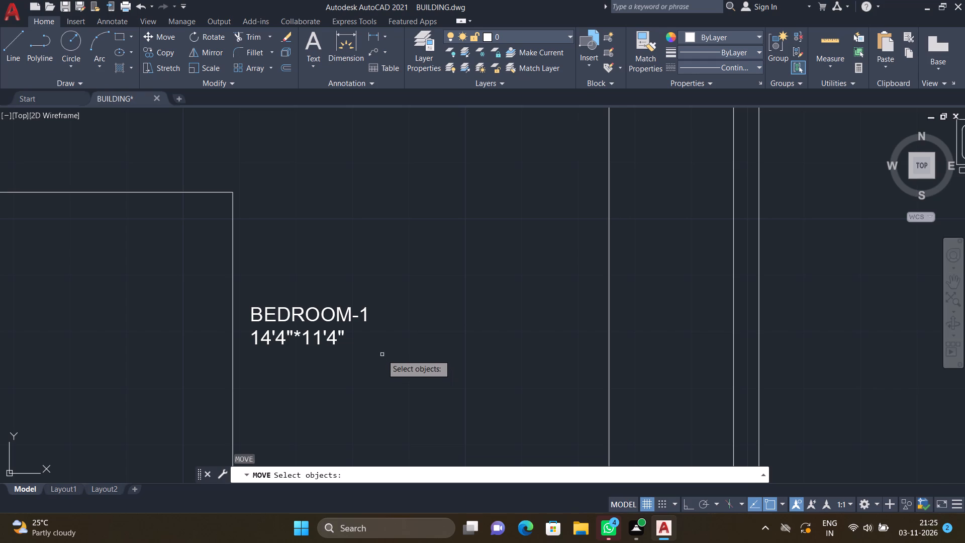
scroll(382, 354, "up", 1)
left_click(377, 361)
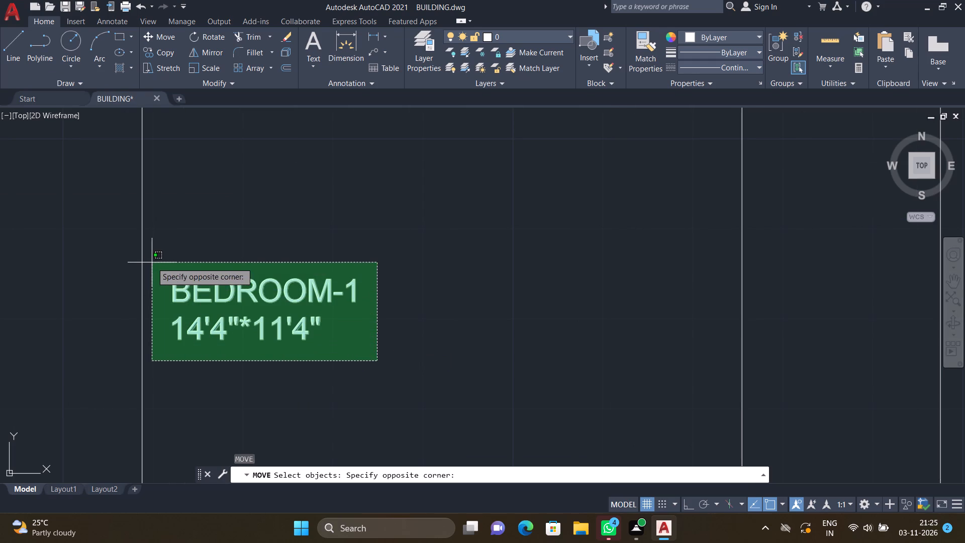
left_click(156, 260)
key("Return")
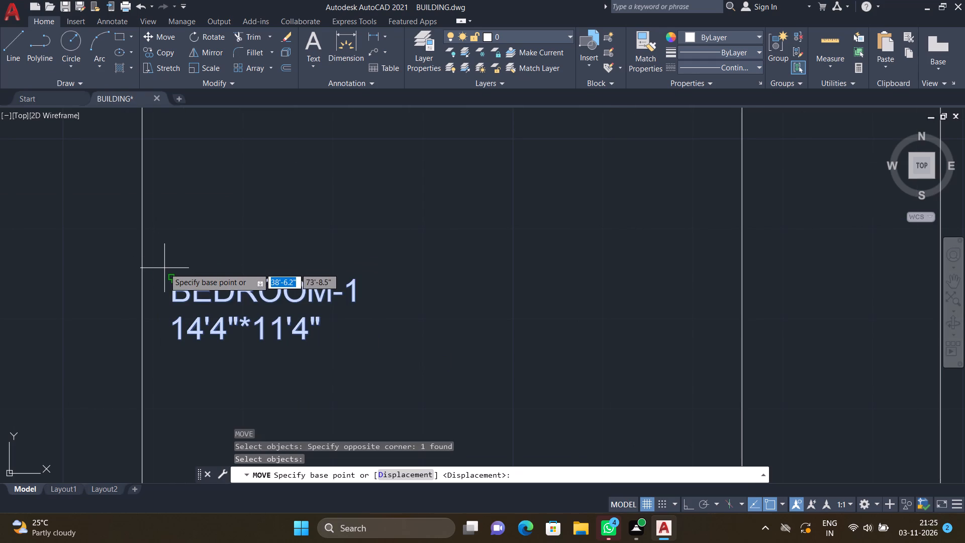
left_click(174, 281)
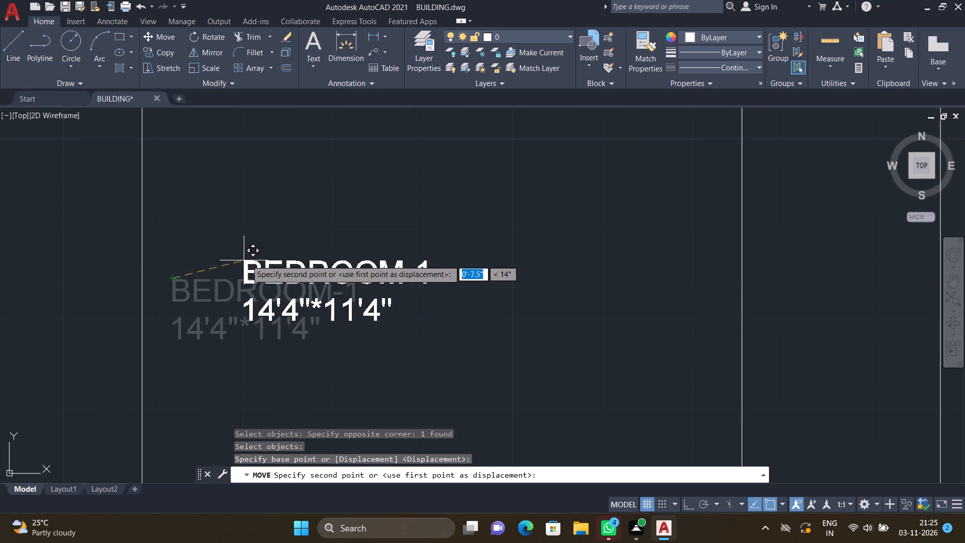
left_click(329, 228)
Add the two-line multiline text "TOILET-1 / 5'0"*9'0"" between the door and the WC in the toilet below BEDROOM-1's wardrobe.
scroll(289, 234, "down", 3)
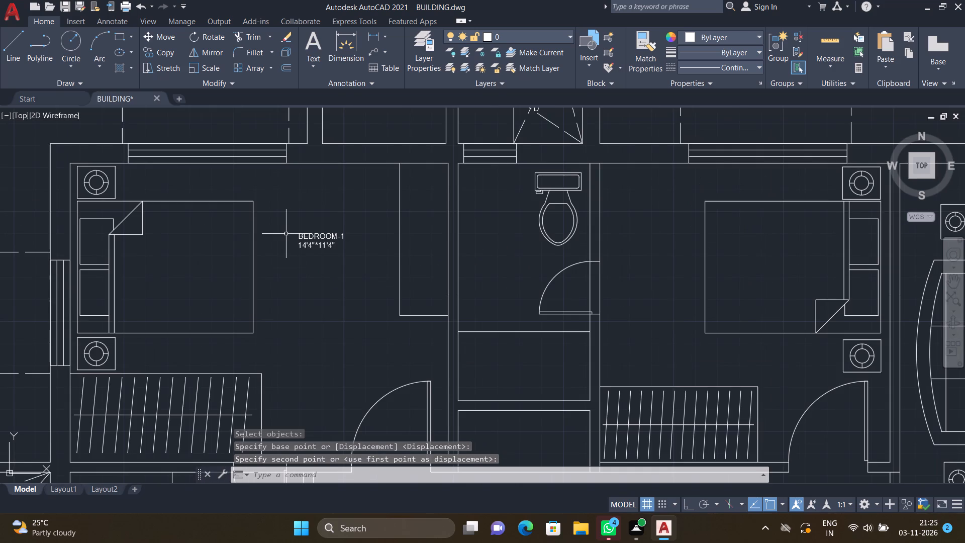
scroll(280, 259, "down", 2)
scroll(249, 337, "down", 2)
scroll(246, 372, "up", 2)
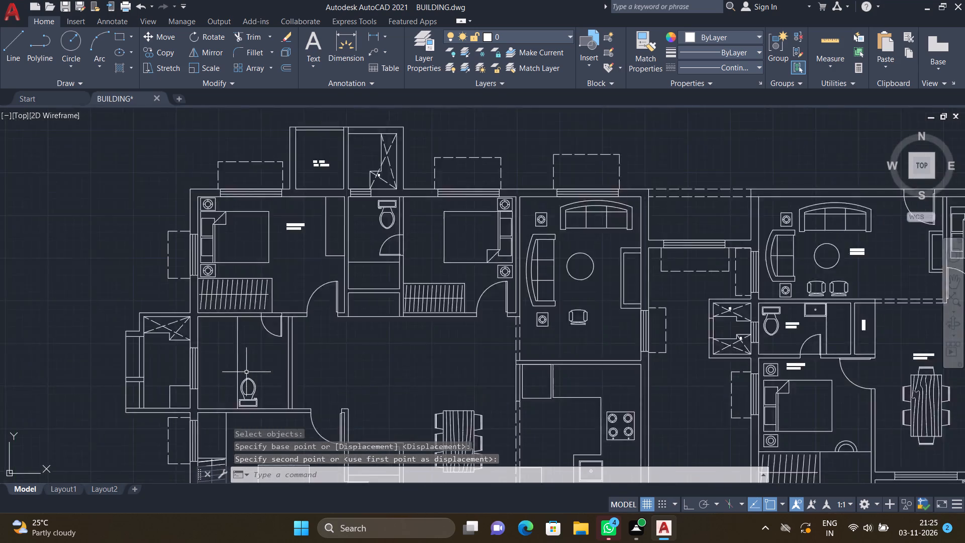
scroll(246, 372, "up", 1)
type("MT")
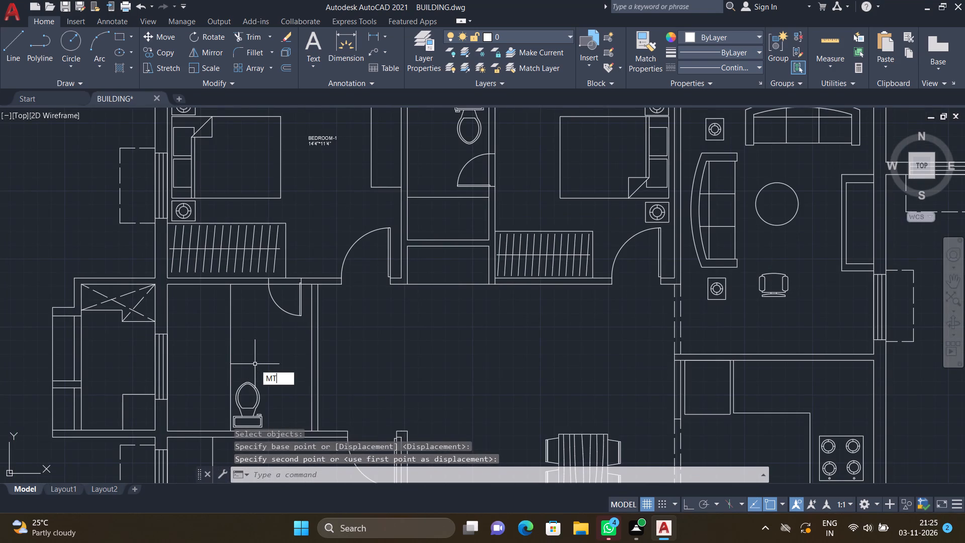
key("Return")
scroll(253, 341, "up", 1)
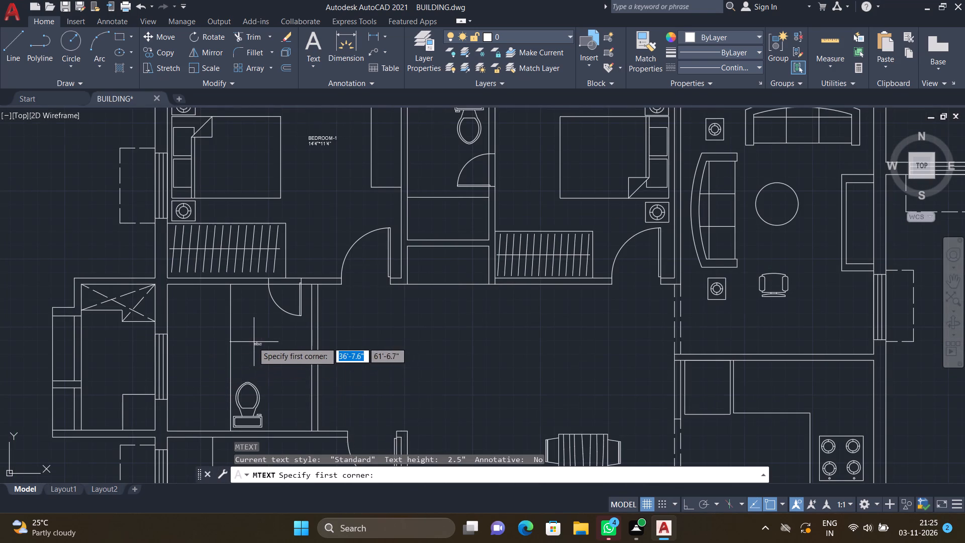
scroll(250, 341, "up", 1)
left_click(213, 322)
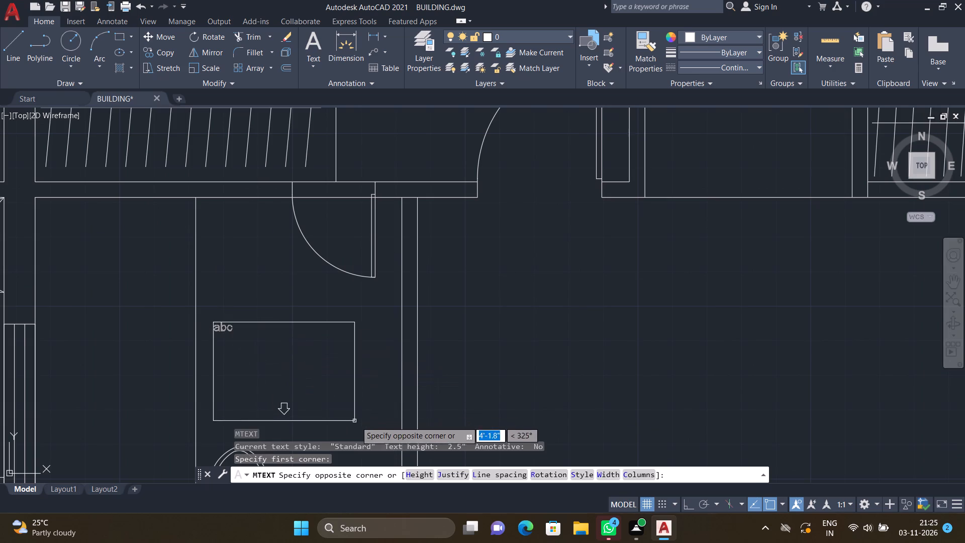
left_click(382, 410)
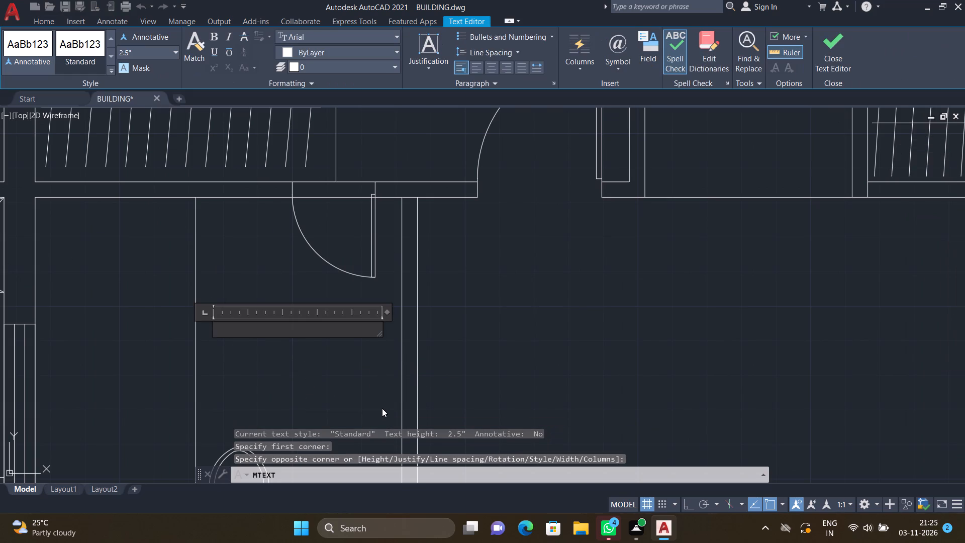
type("TOILET")
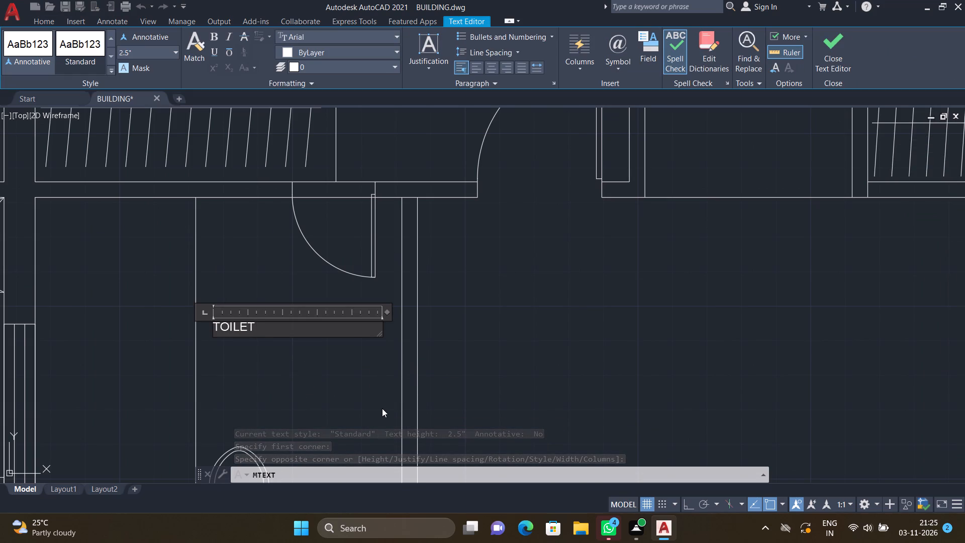
type("-1")
key("Return")
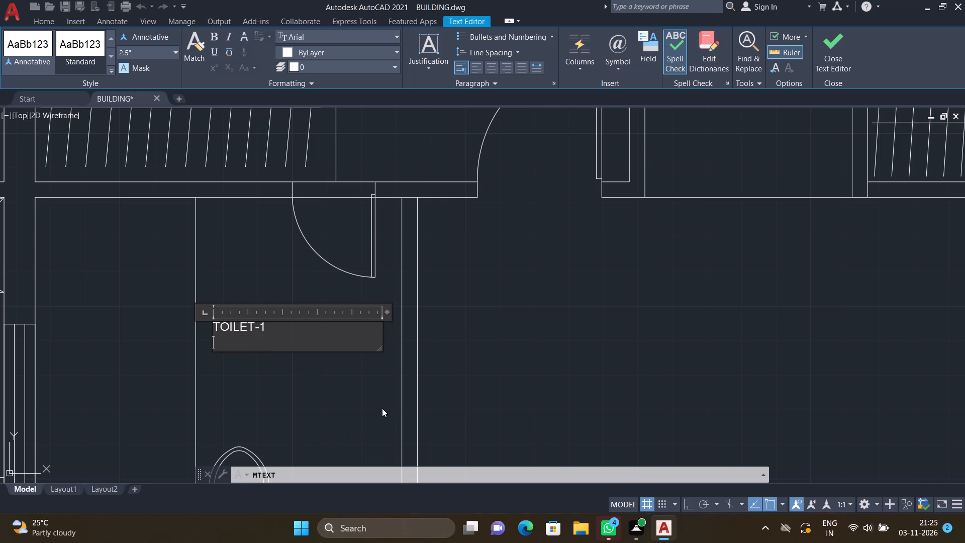
type("5'0\"*")
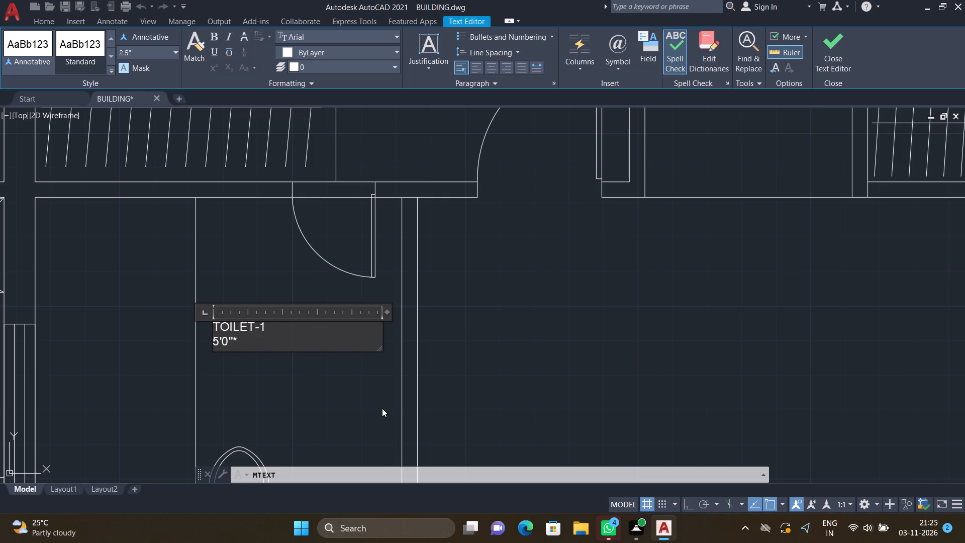
type("9'")
type("0\"")
key("Return")
key("Escape")
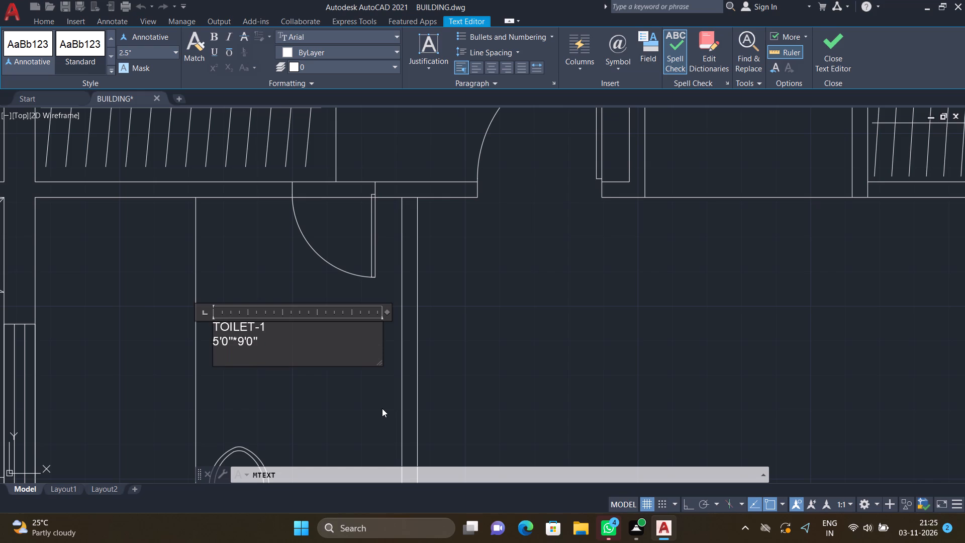
left_click(502, 265)
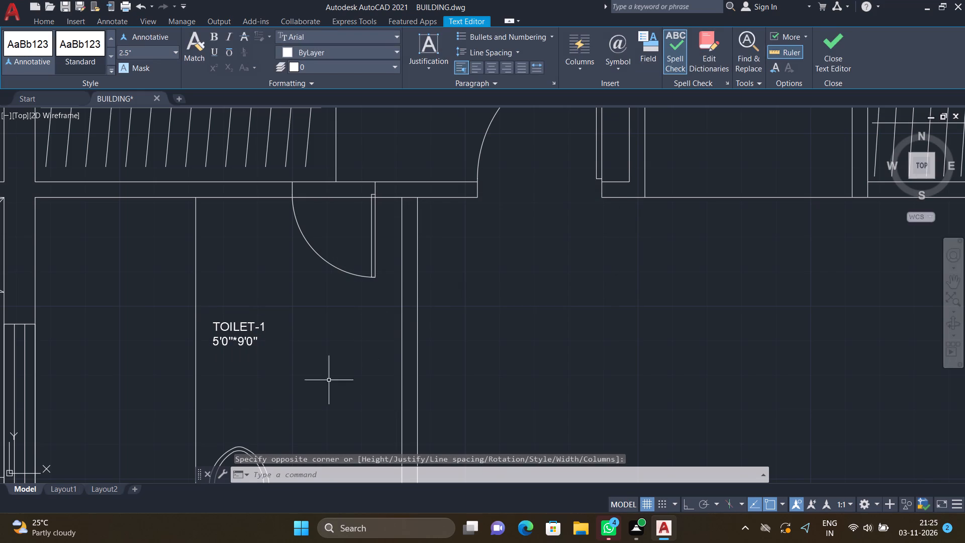
Move the TOILET-1 label about 1'-8" right and downward, away from the line beside it and into the toilet's middle.
key("m")
key("Return")
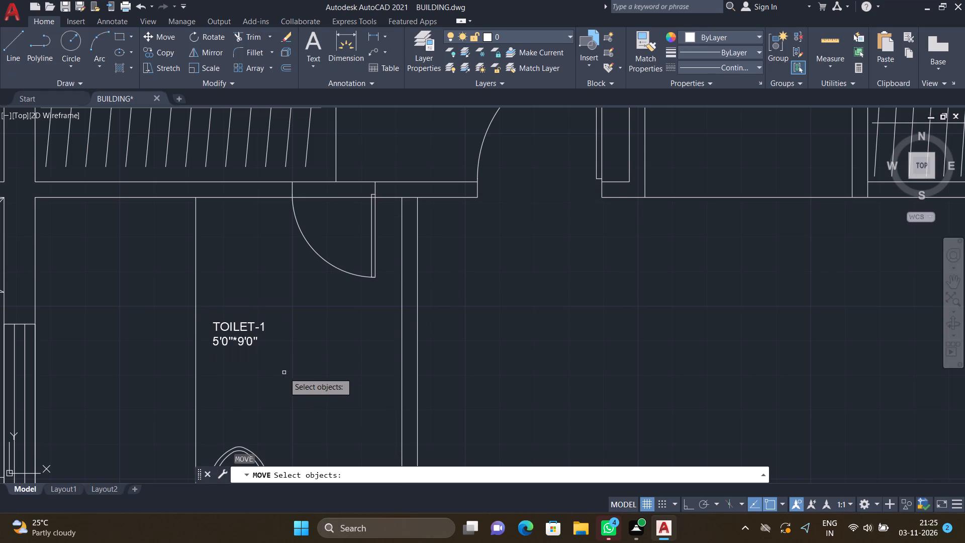
left_click(271, 355)
scroll(213, 324, "up", 2)
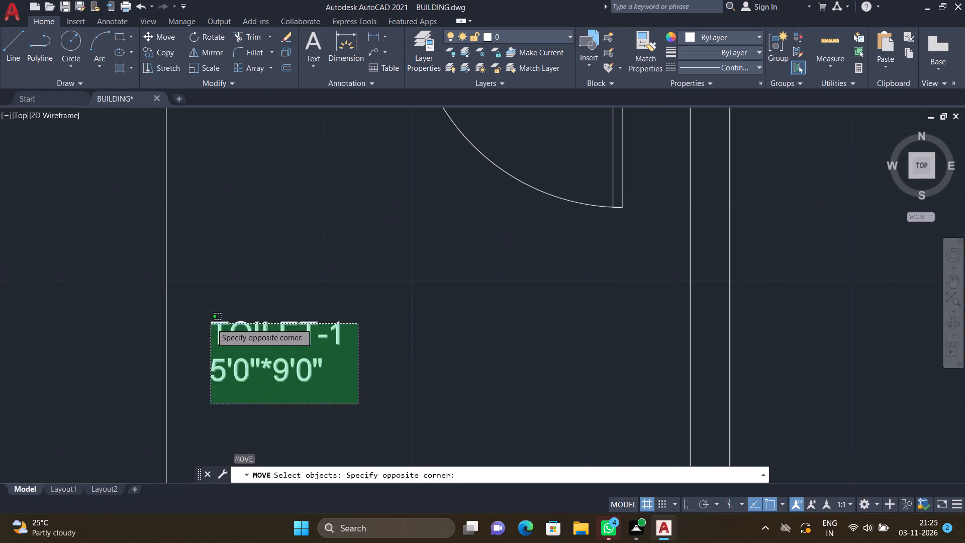
left_click(203, 307)
key("Return")
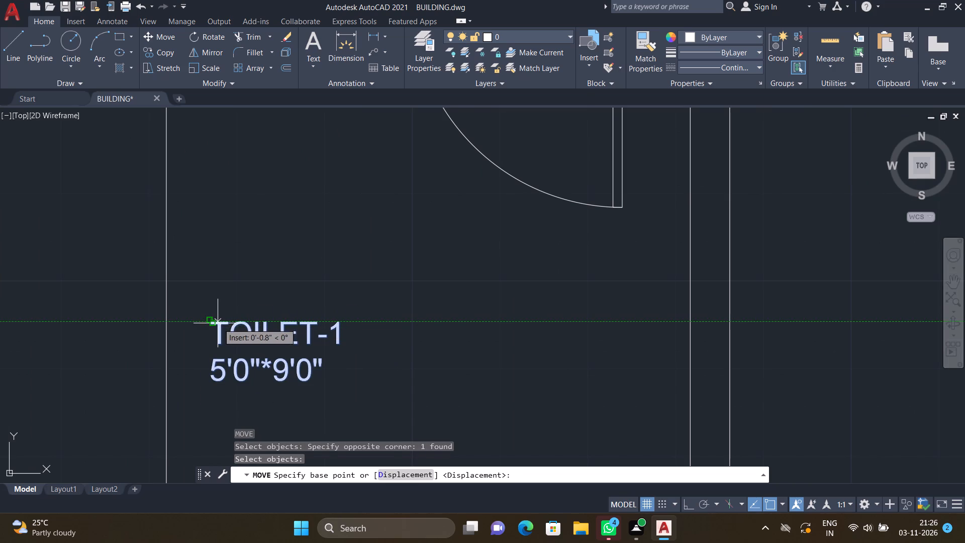
left_click(218, 323)
scroll(300, 335, "down", 3)
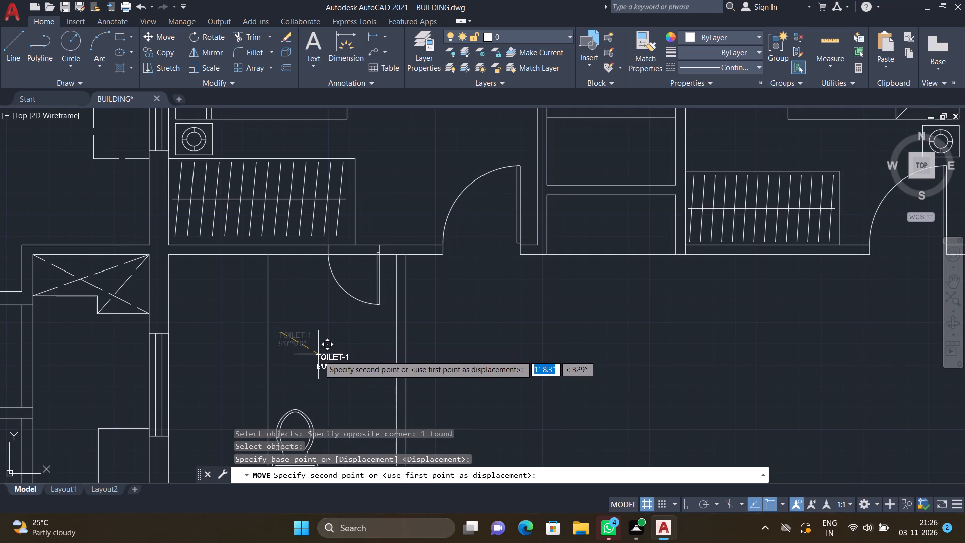
left_click(320, 356)
Add the two-line multiline text "TOILET-2 / 5'0"*9'0"" in the compartment below the door of the toilet between the two upper bedrooms.
scroll(312, 352, "down", 2)
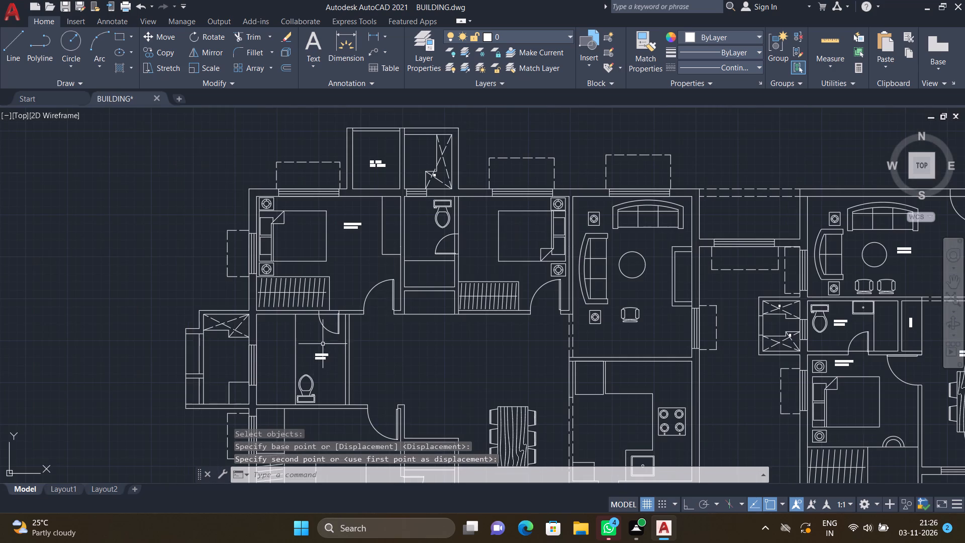
scroll(425, 269, "up", 2)
type("MT")
key("Return")
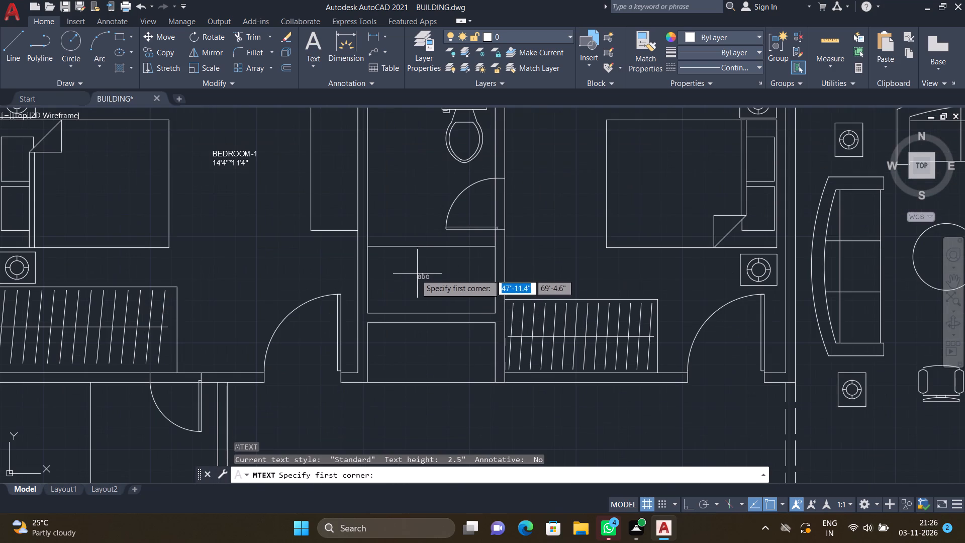
scroll(390, 267, "up", 2)
left_click(372, 255)
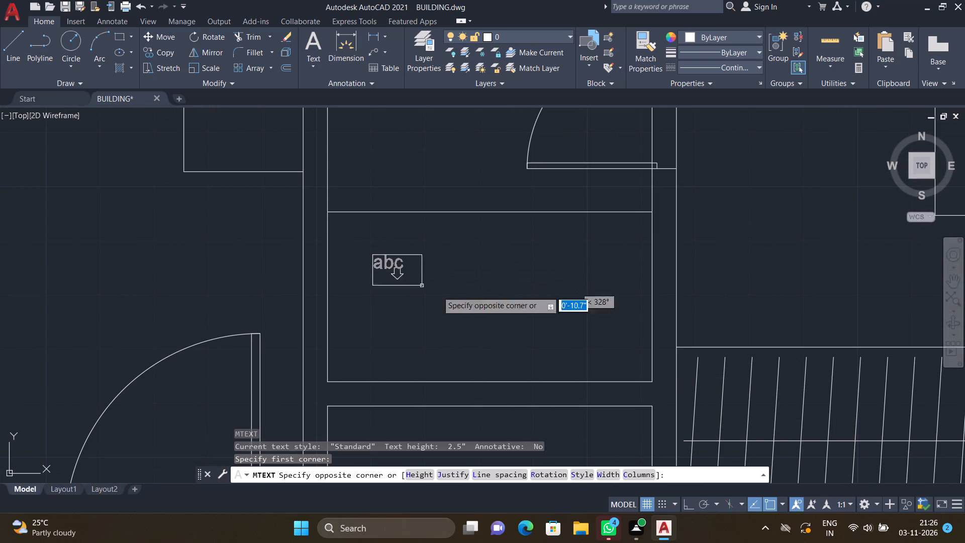
left_click(602, 342)
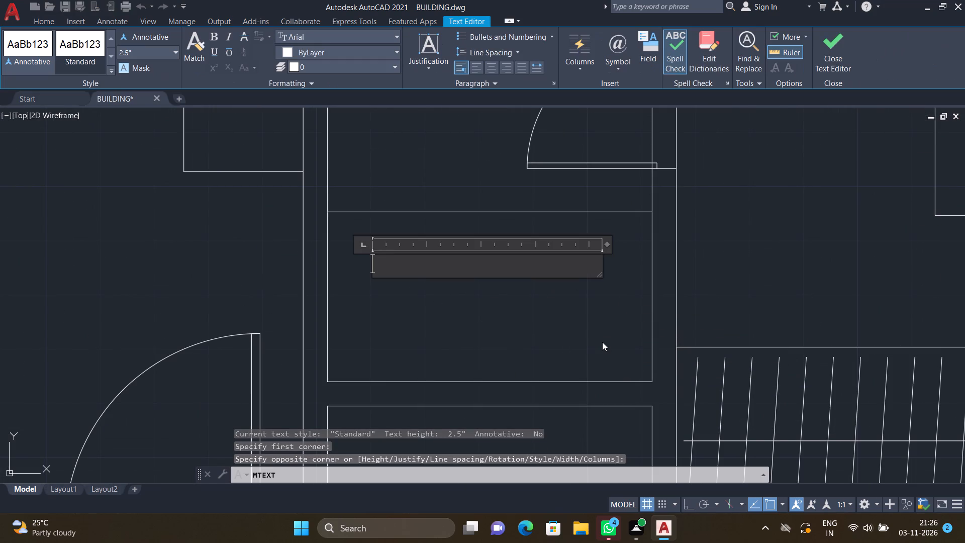
type("TOILET")
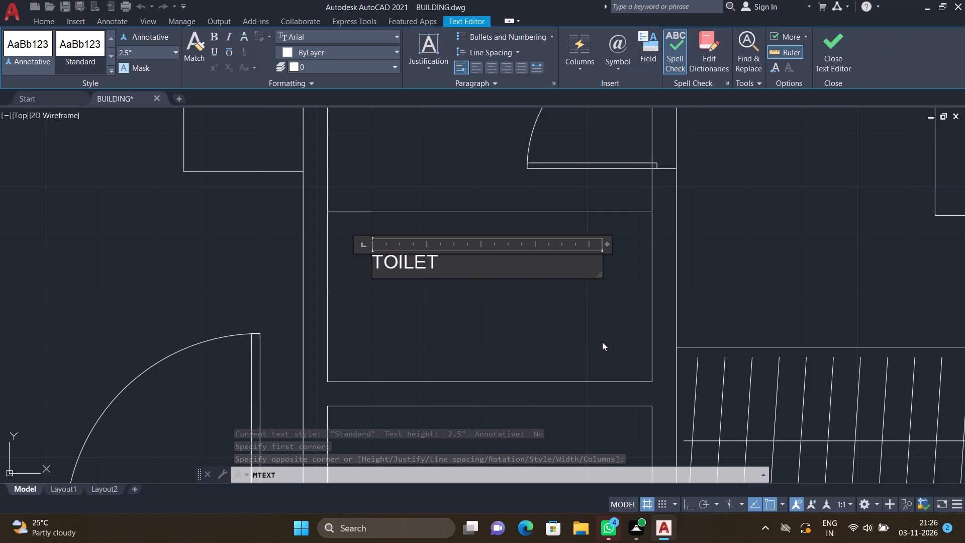
type("-2")
key("Return")
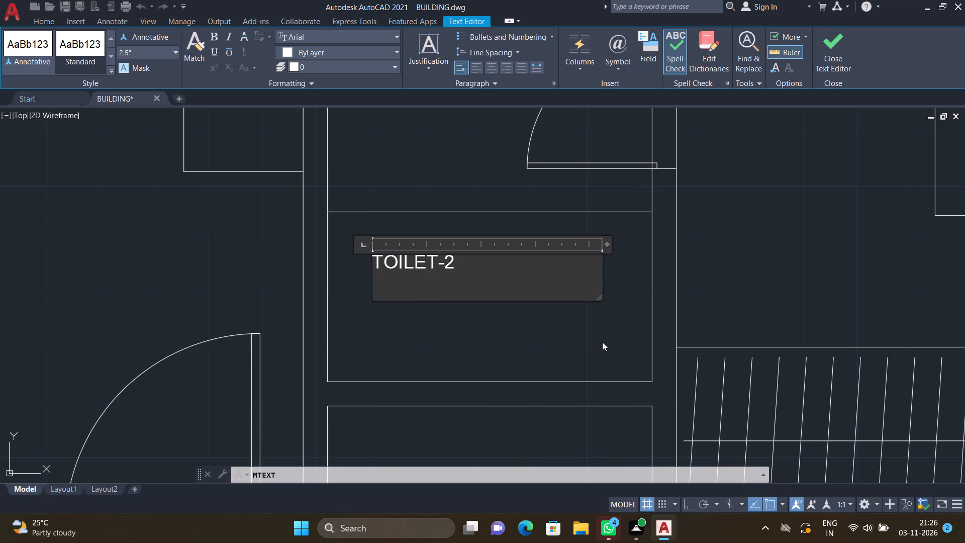
type("5'")
type("0\"")
key("asterisk")
type("9'")
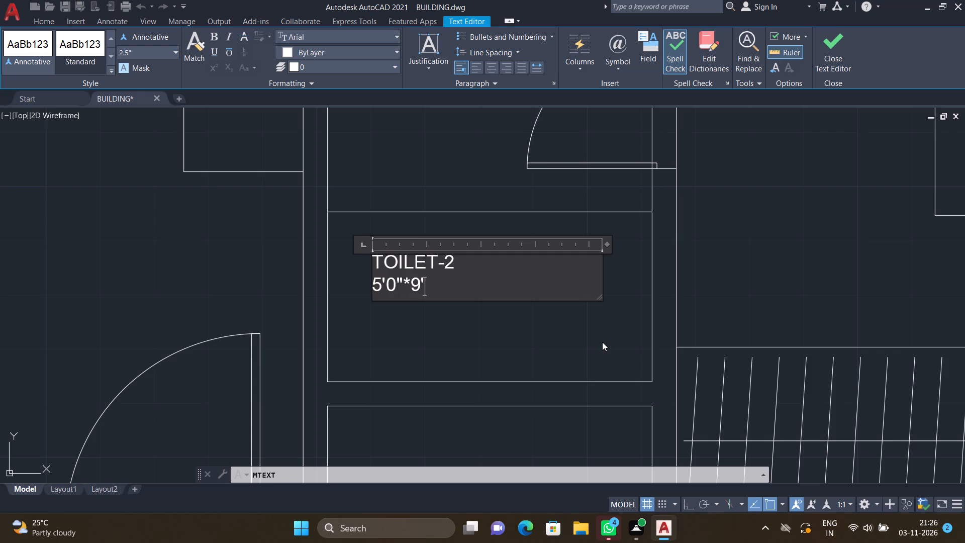
type("0\"")
key("Return")
key("Escape")
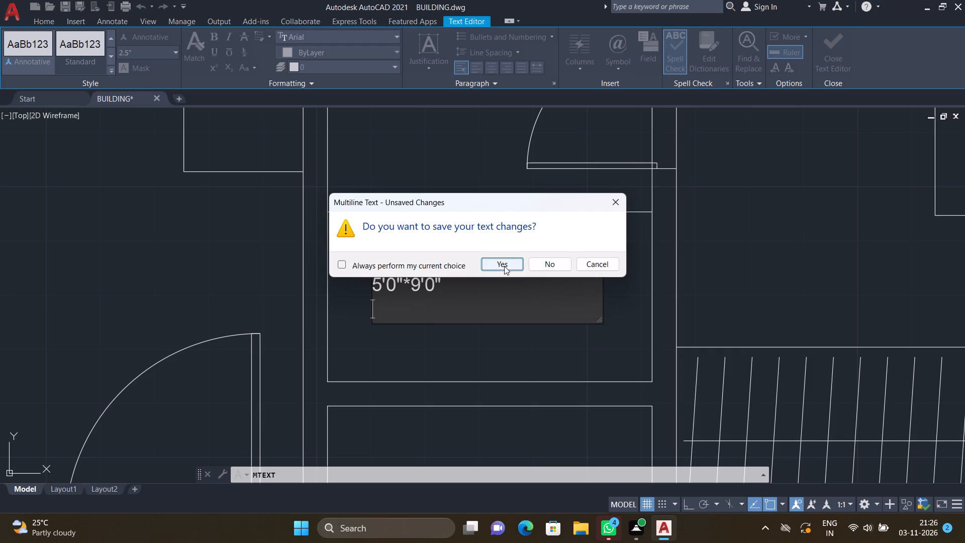
left_click(504, 266)
Move the TOILET-2 label about 1'-4" right and slightly down, towards the centre of its compartment.
key("m")
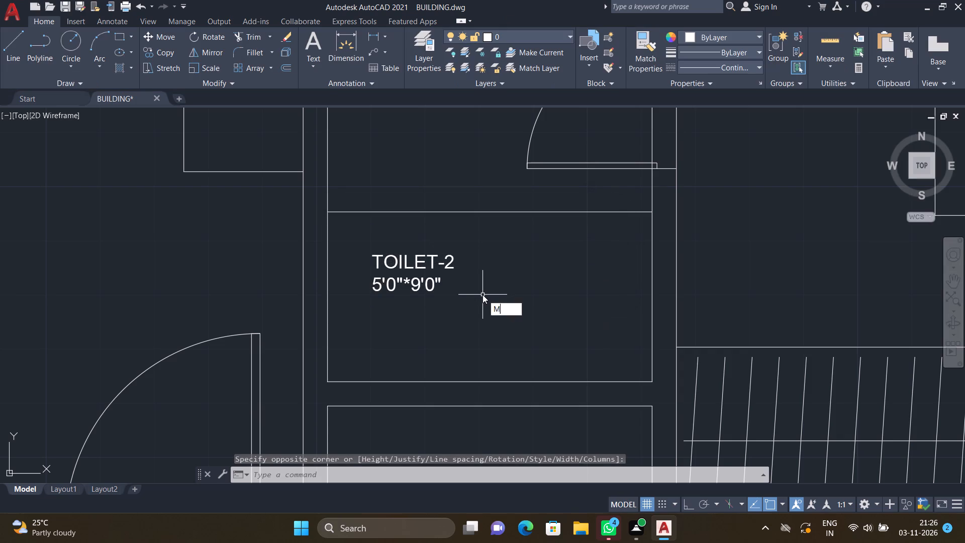
key("Return")
left_click(462, 309)
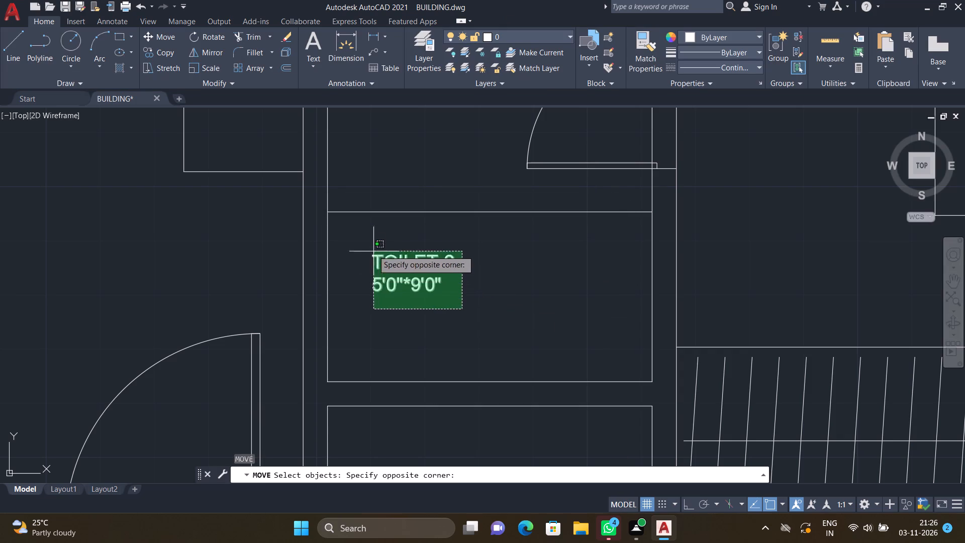
left_click(364, 241)
key("Return")
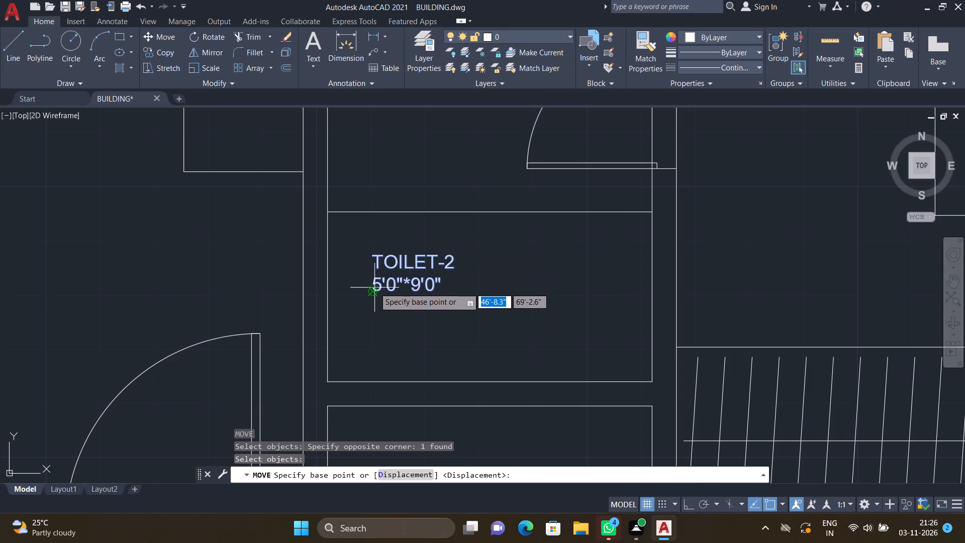
scroll(374, 289, "up", 1)
left_click(374, 287)
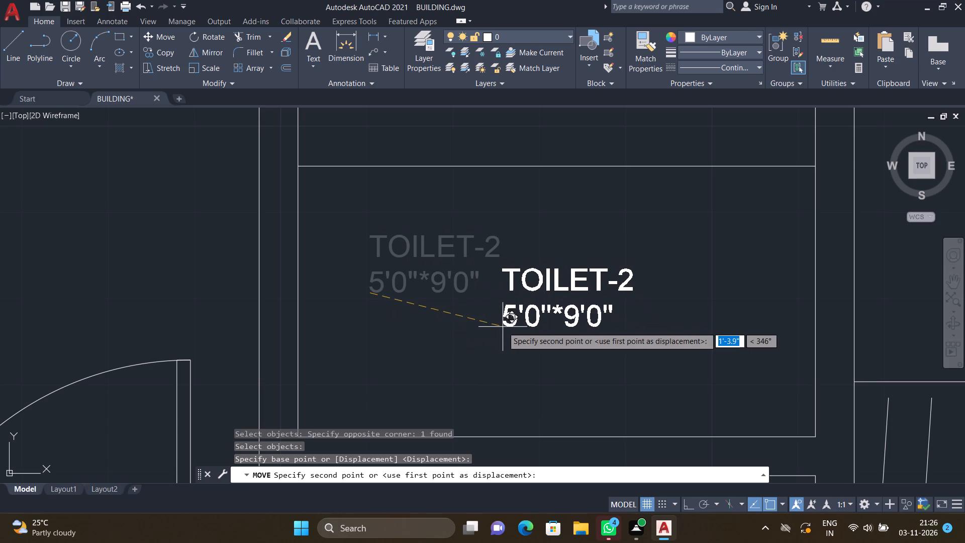
left_click(503, 327)
Trim the right-hand bedroom's wall line across the TOILET-2 door opening.
scroll(487, 305, "down", 4)
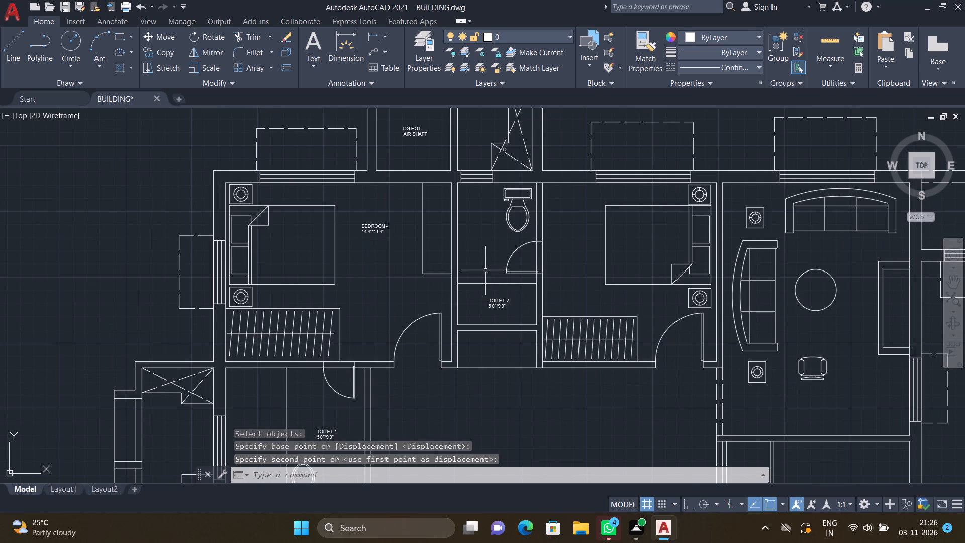
scroll(555, 255, "up", 2)
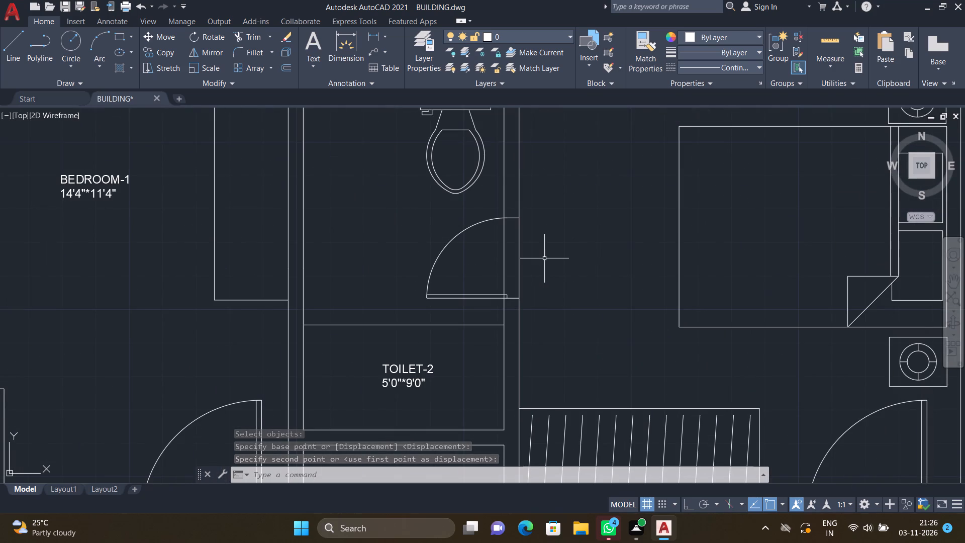
key("t")
key("r")
key("Return")
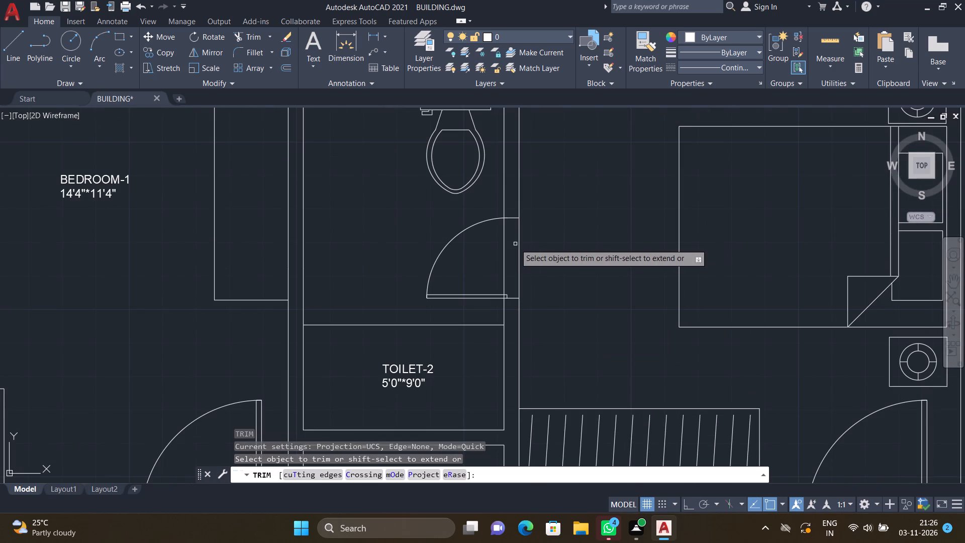
left_click(518, 248)
key("Return")
Draw a counter rectangle about 1'-11" by 3'-0" in TOILET-2, from the left wall's corner with the partition line above the label.
scroll(514, 252, "down", 3)
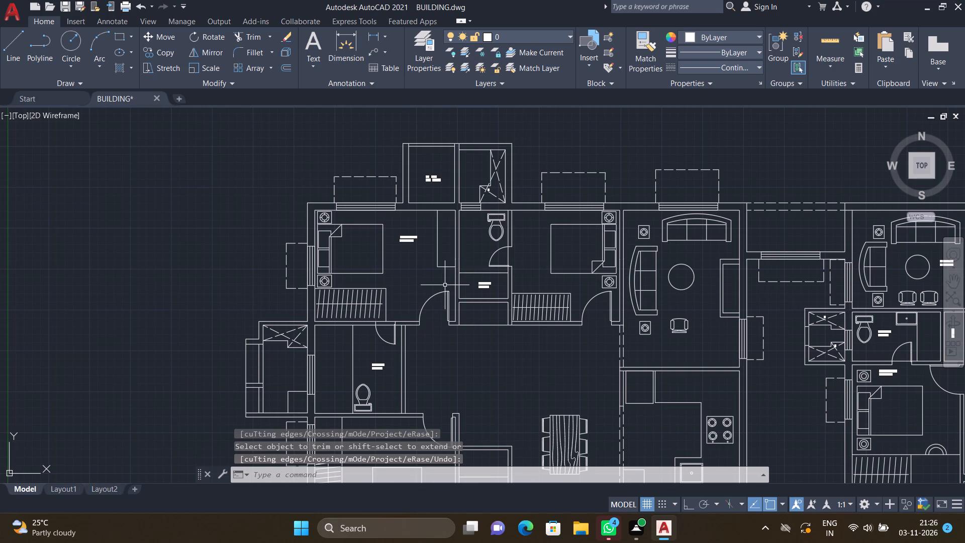
scroll(468, 257, "up", 3)
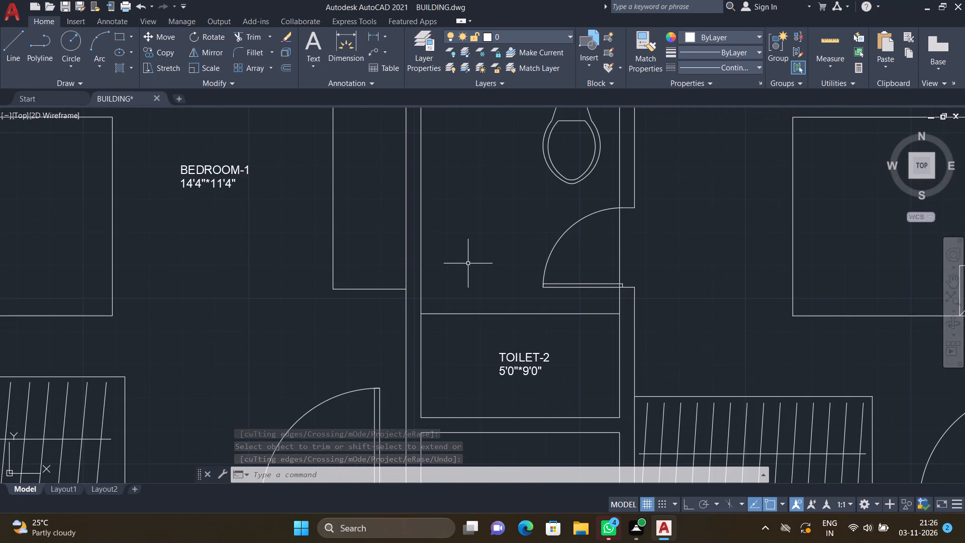
key("r")
key("e")
key("c")
key("Return")
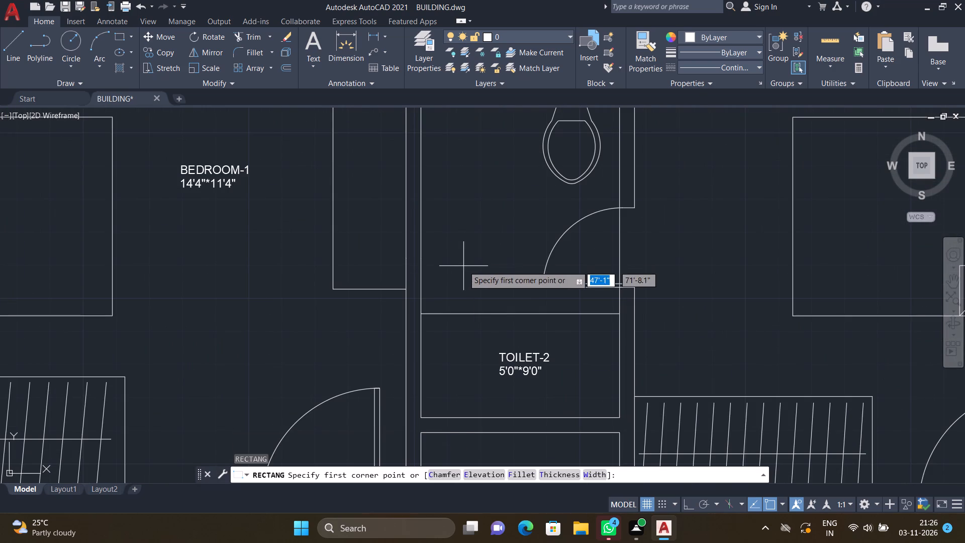
left_click(419, 314)
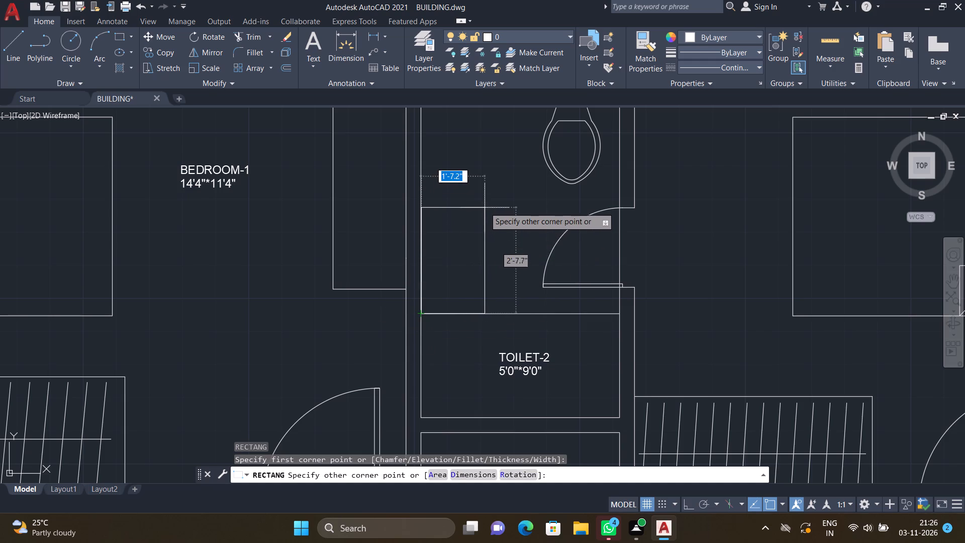
scroll(485, 205, "up", 1)
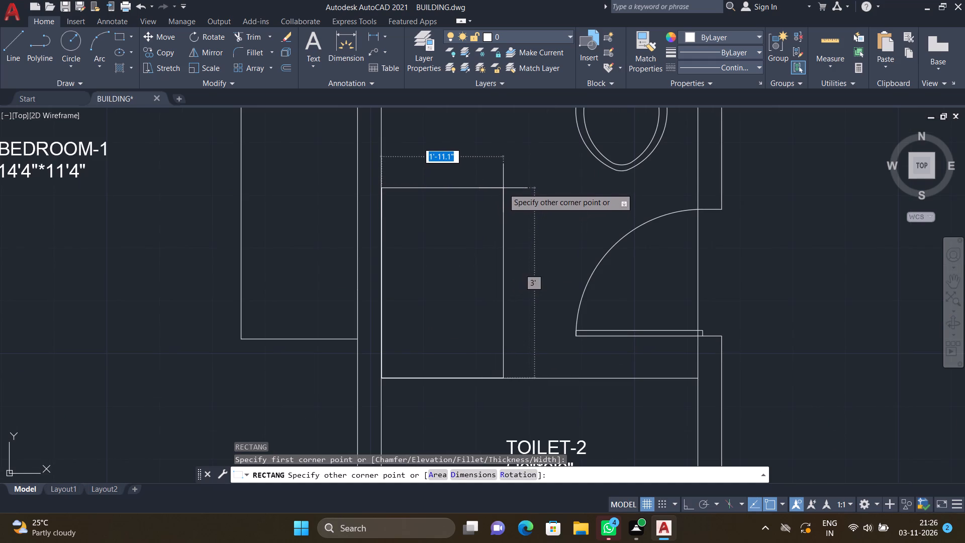
left_click(503, 188)
Draw a basin rectangle about 1'-7" by 2'-7" inside the TOILET-2 counter rectangle, slightly inset from its edges.
type("REC")
key("Return")
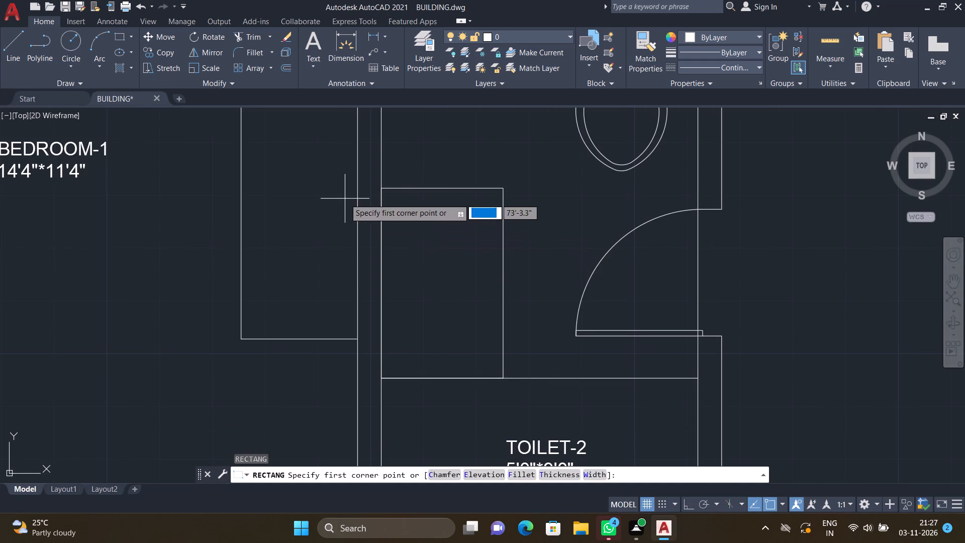
scroll(394, 209, "up", 2)
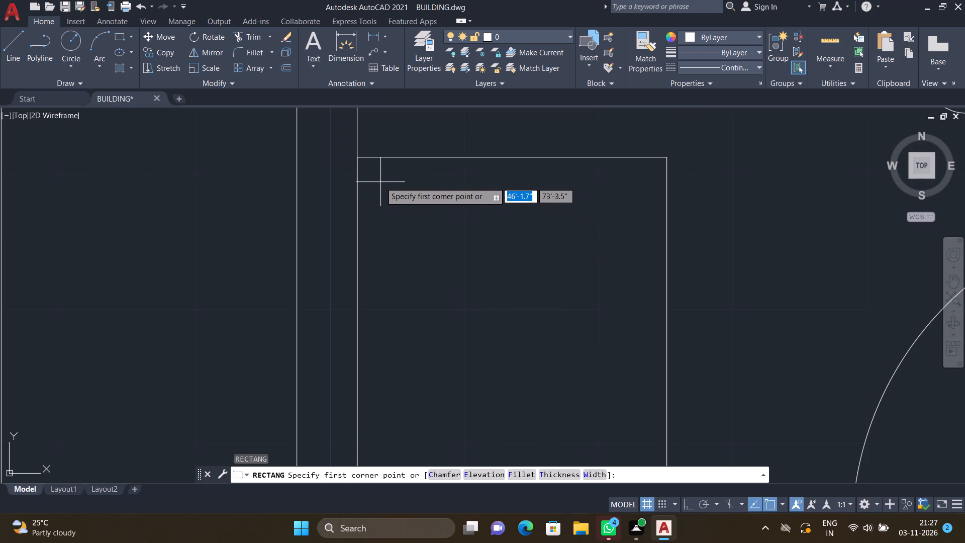
left_click(380, 184)
scroll(435, 232, "down", 3)
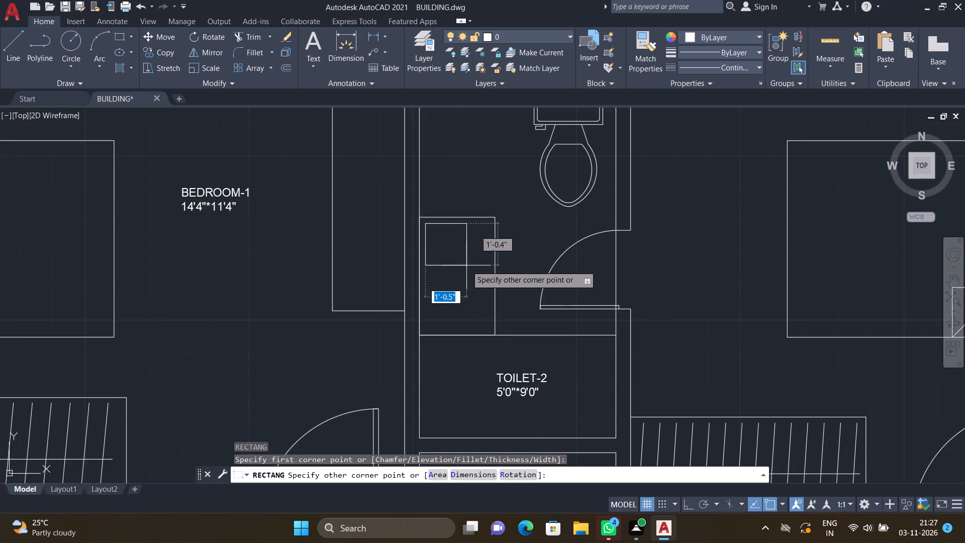
scroll(487, 308, "up", 2)
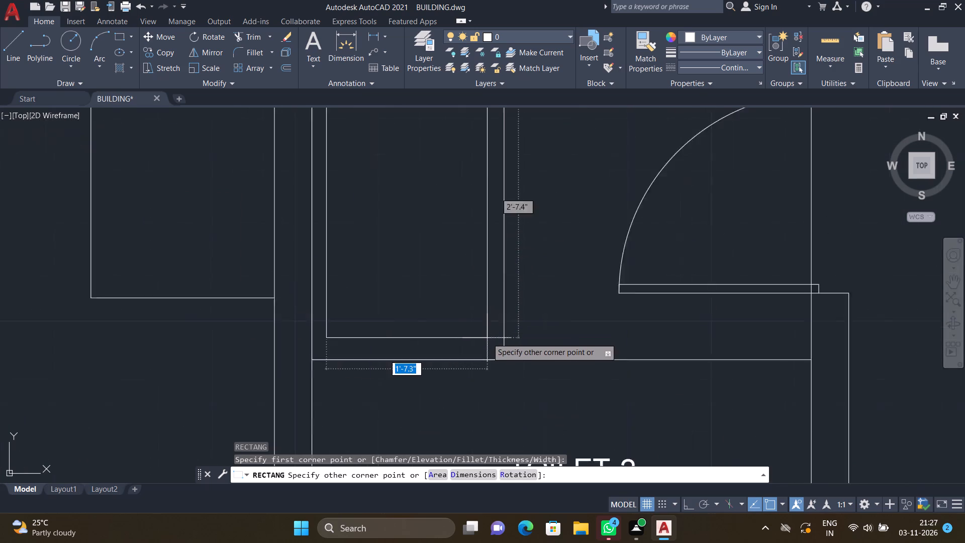
scroll(487, 338, "up", 1)
left_click(482, 344)
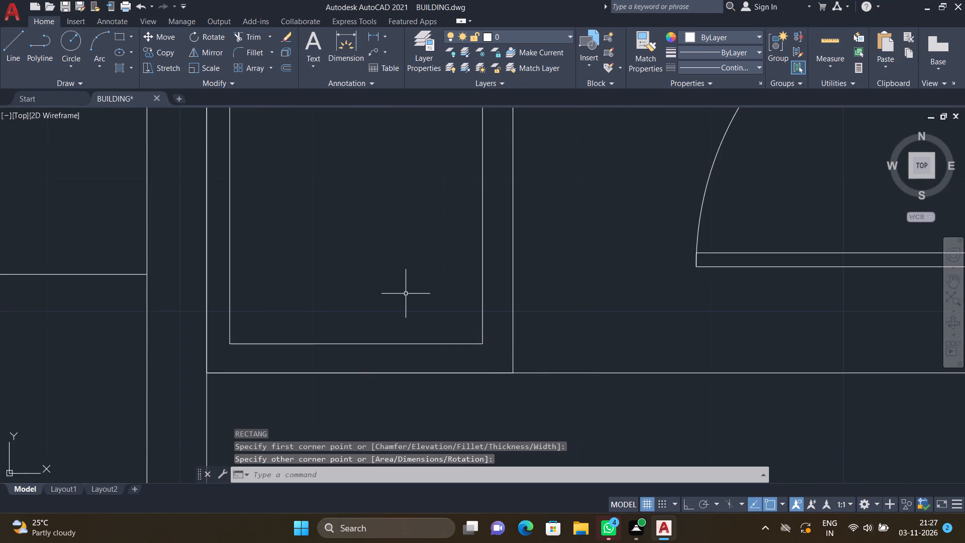
Fillet all four corners of the basin rectangle in TOILET-2 with a 0.5" radius.
key("f")
key("Return")
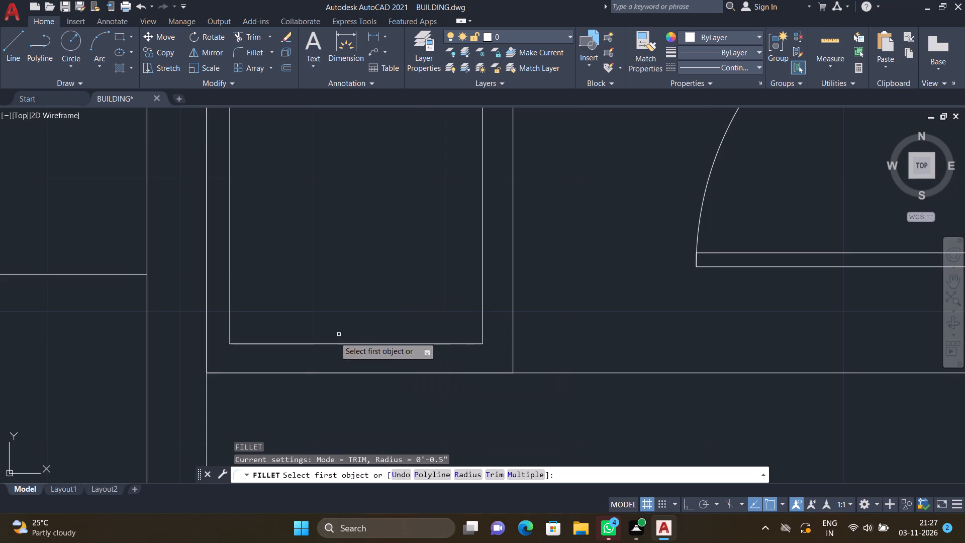
scroll(308, 354, "down", 1)
left_click(280, 347)
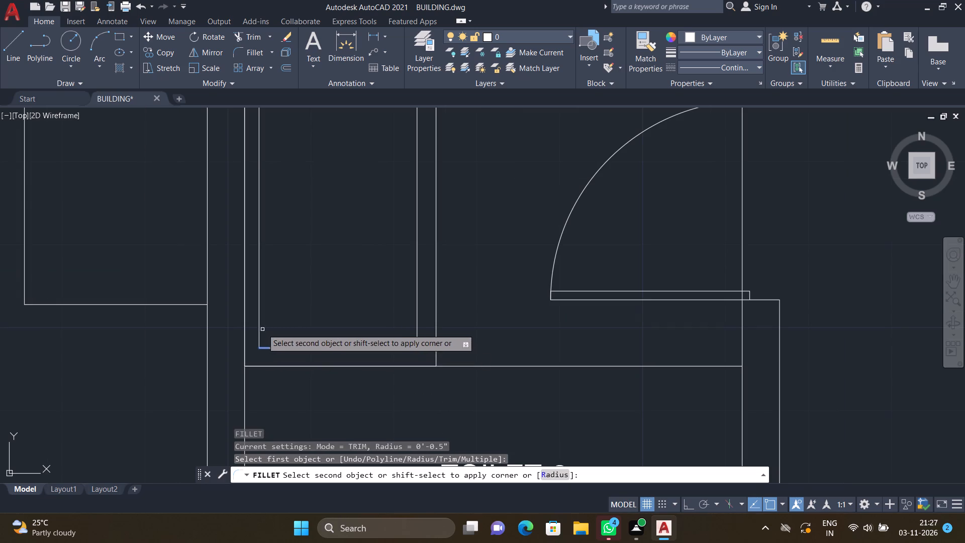
left_click(259, 322)
key("space")
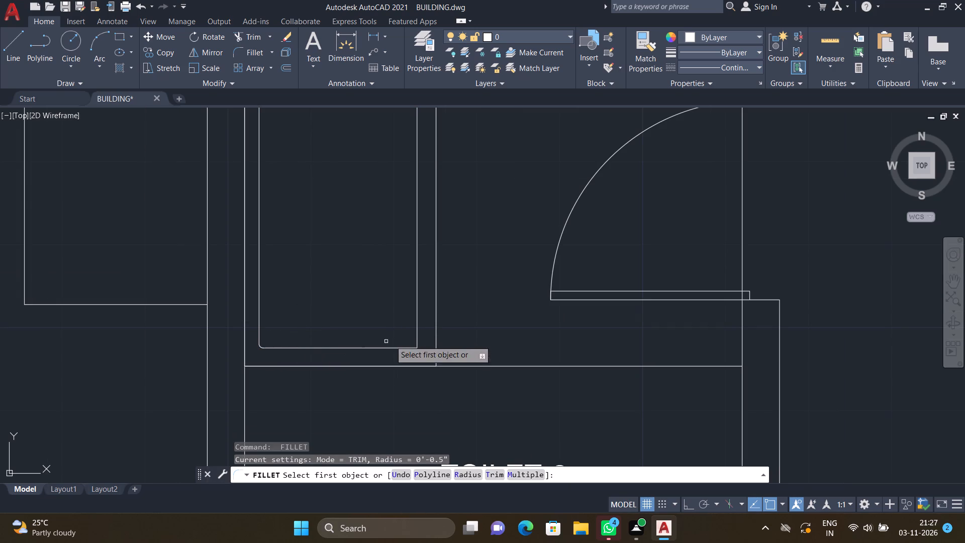
left_click(417, 325)
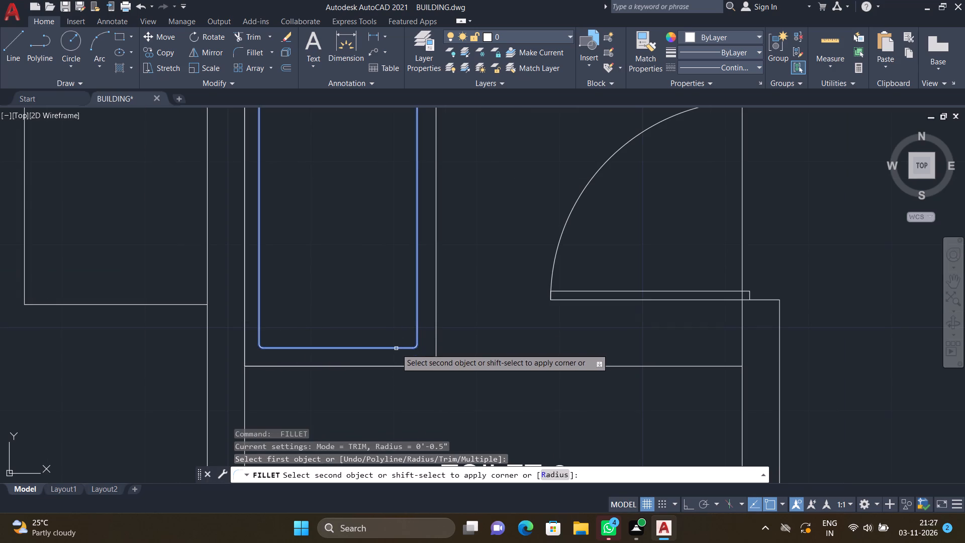
left_click(396, 348)
scroll(378, 323, "down", 4)
scroll(350, 280, "up", 4)
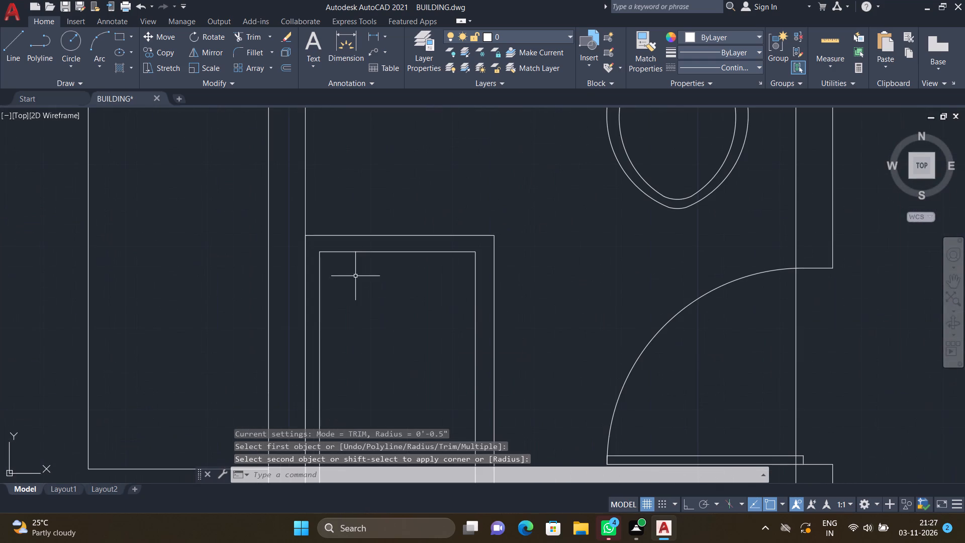
key("space")
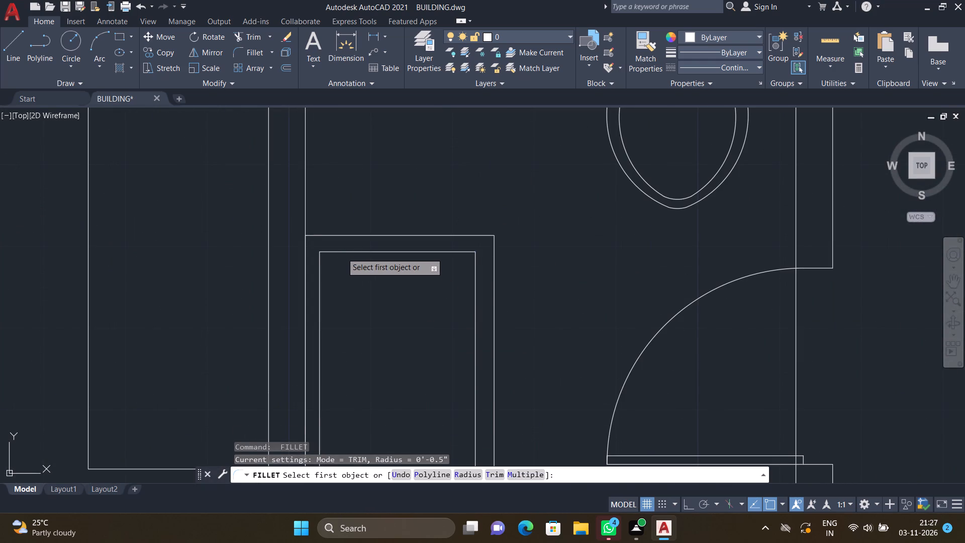
left_click(342, 253)
left_click_drag(318, 275, 325, 276)
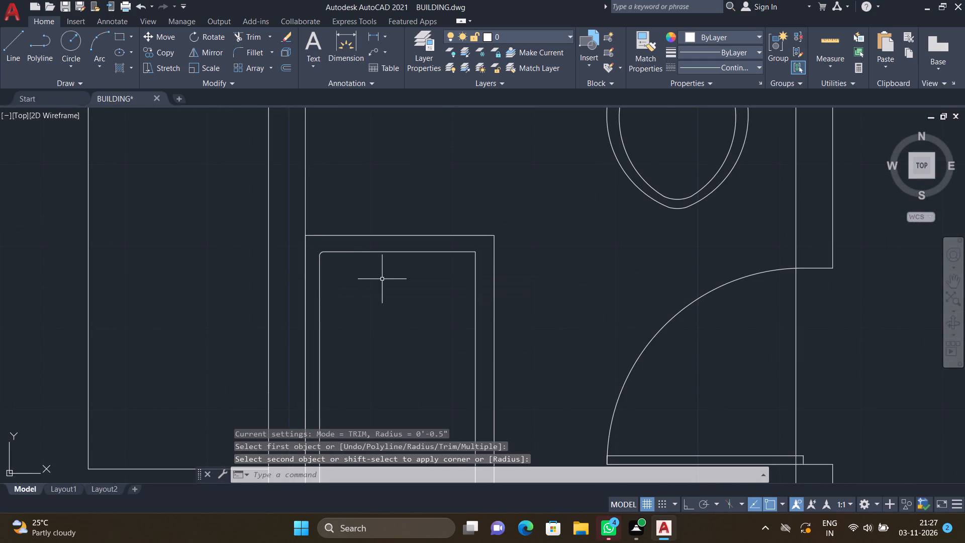
key("space")
left_click(454, 251)
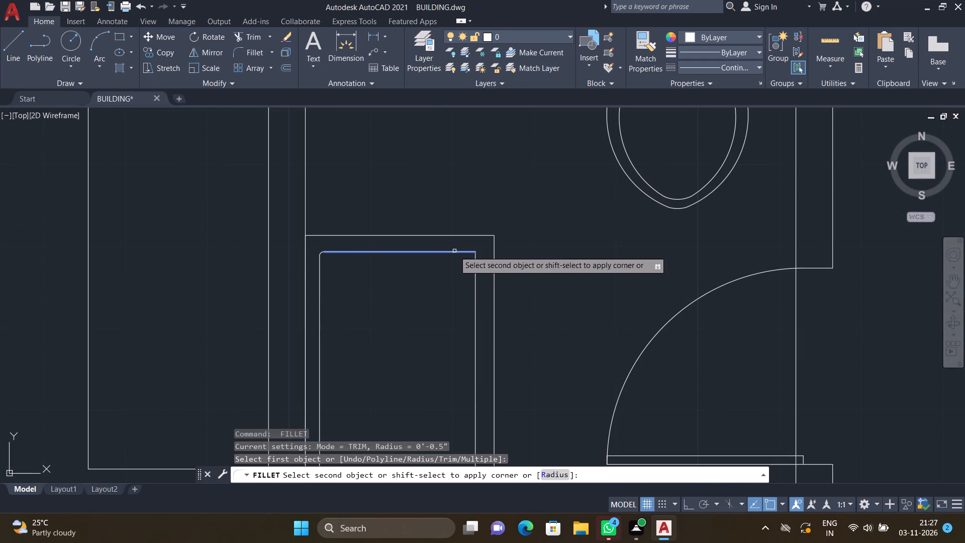
left_click(473, 265)
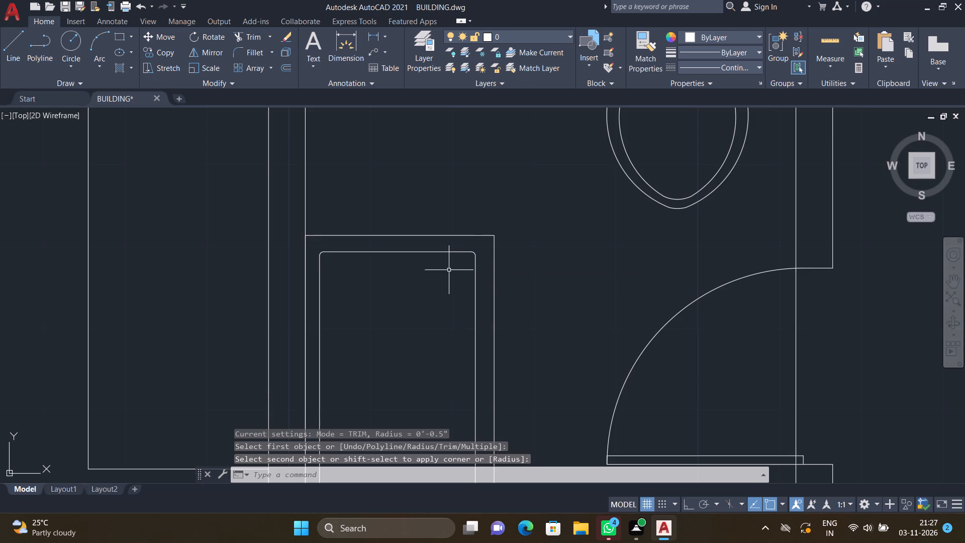
Draw a drain circle of about 1.3" radius at the centre of the TOILET-2 basin.
scroll(439, 274, "down", 4)
scroll(420, 321, "up", 4)
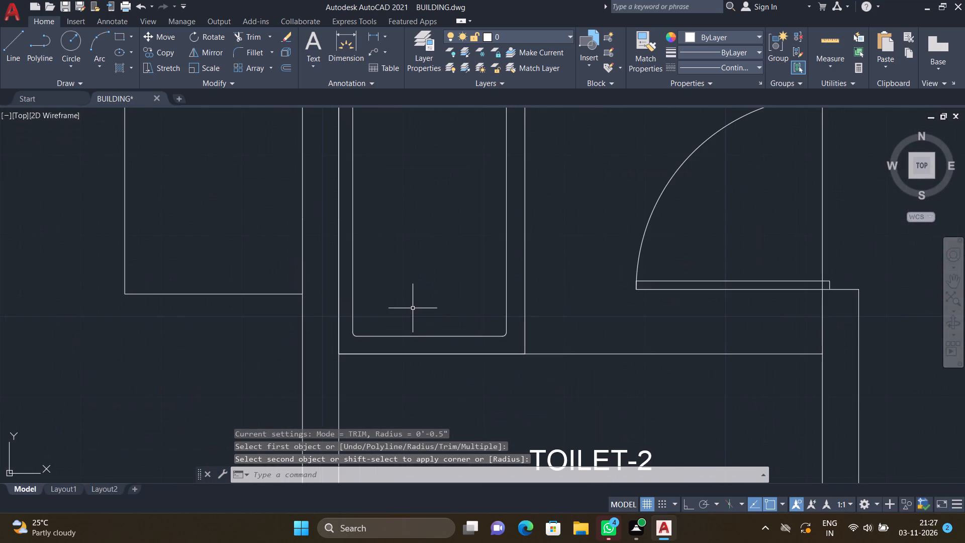
key("c")
key("Return")
scroll(414, 275, "down", 3)
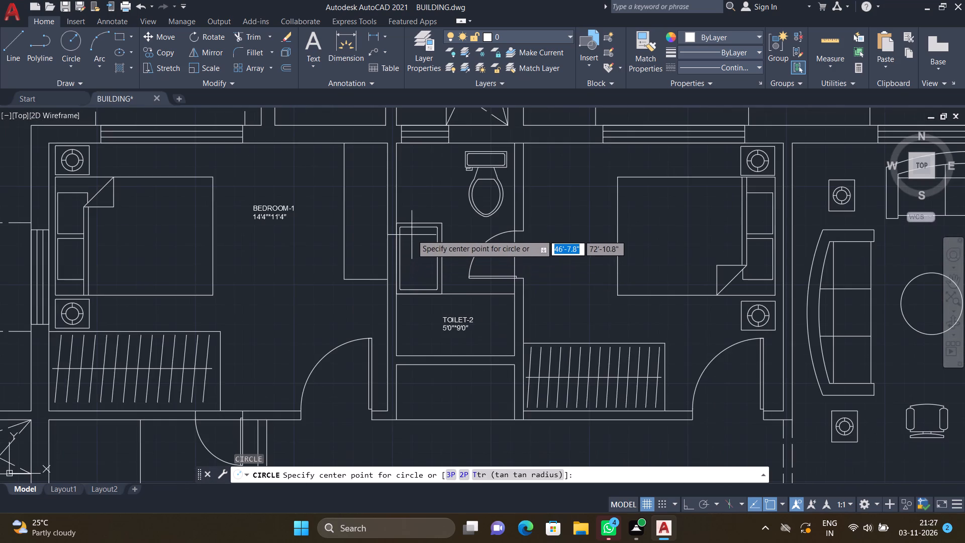
scroll(413, 234, "up", 3)
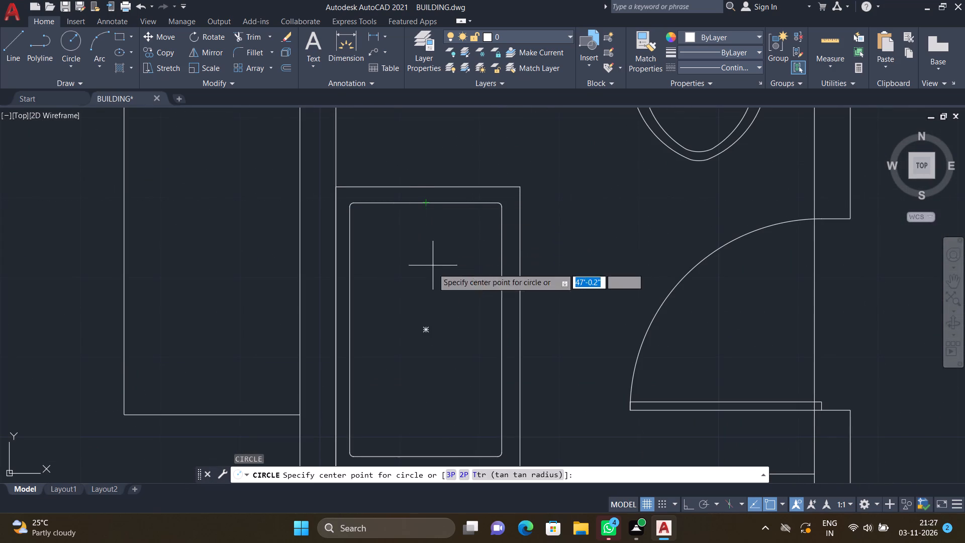
left_click(428, 328)
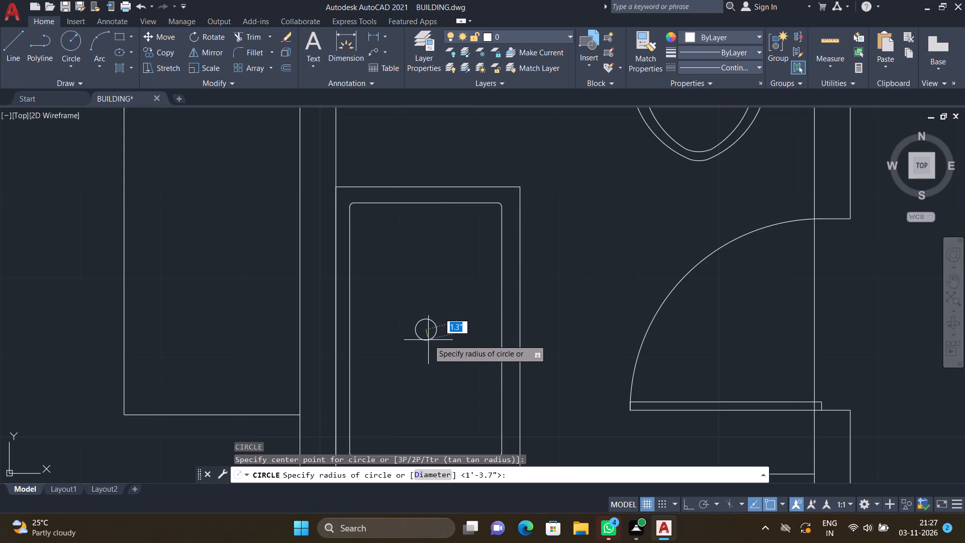
left_click(428, 339)
Draw a counter rectangle about 1'-8" by 11" in TOILET-1, from the corner of the right-hand and lower walls beside the WC.
scroll(384, 316, "down", 3)
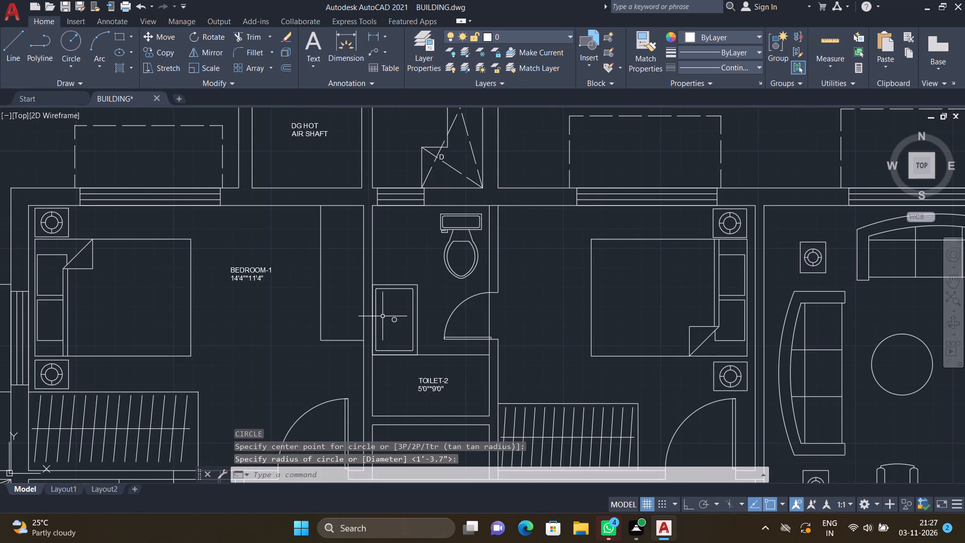
scroll(382, 317, "down", 4)
scroll(248, 355, "up", 3)
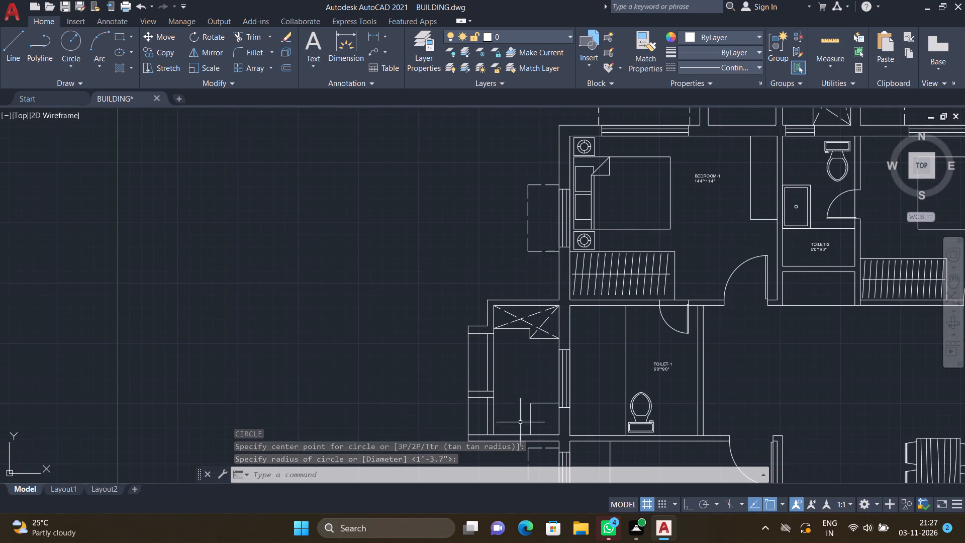
scroll(692, 431, "up", 2)
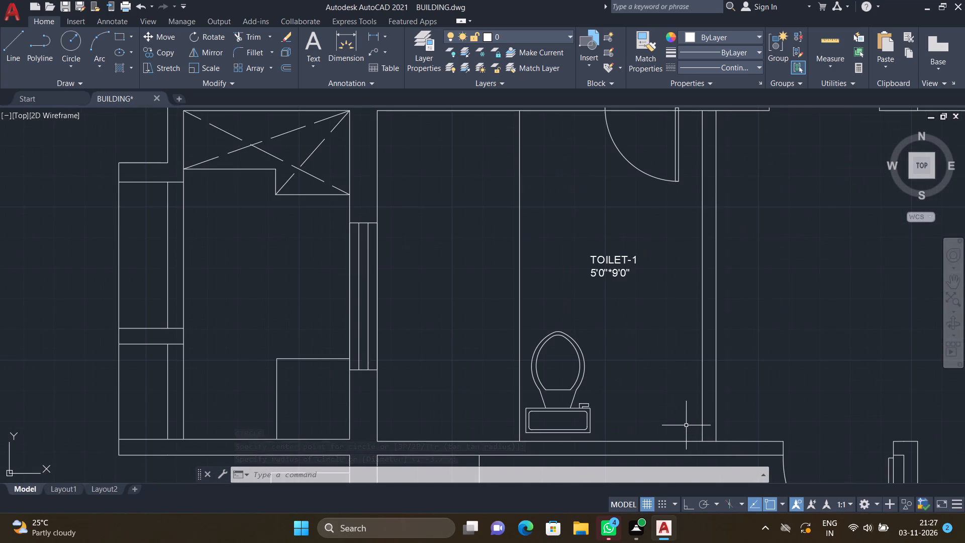
type("RE")
key("c")
key("shift+Return")
scroll(694, 446, "up", 2)
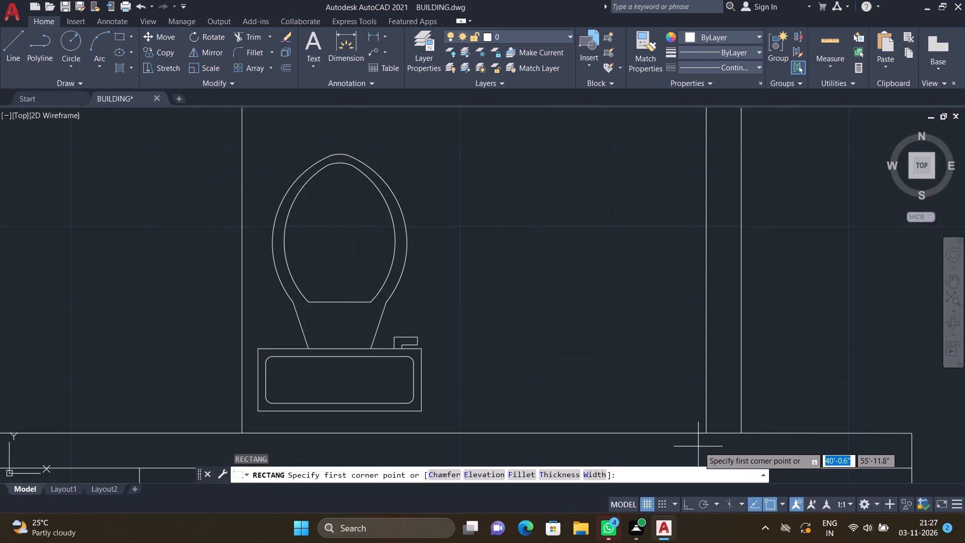
scroll(708, 440, "up", 1)
left_click(705, 426)
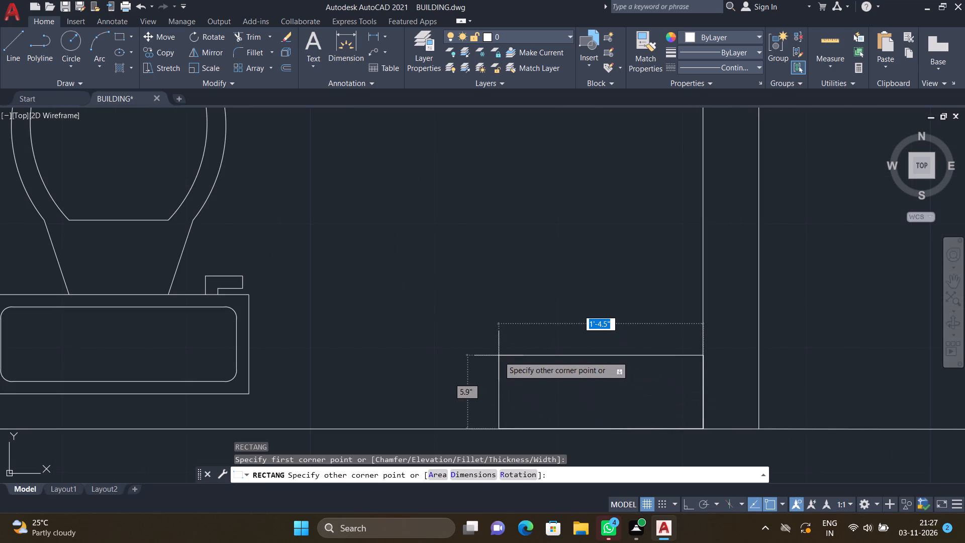
left_click(457, 291)
Draw a basin rectangle about 1'-5" by 9" inside the TOILET-1 counter rectangle, slightly inset from its edges.
key("r")
key("e")
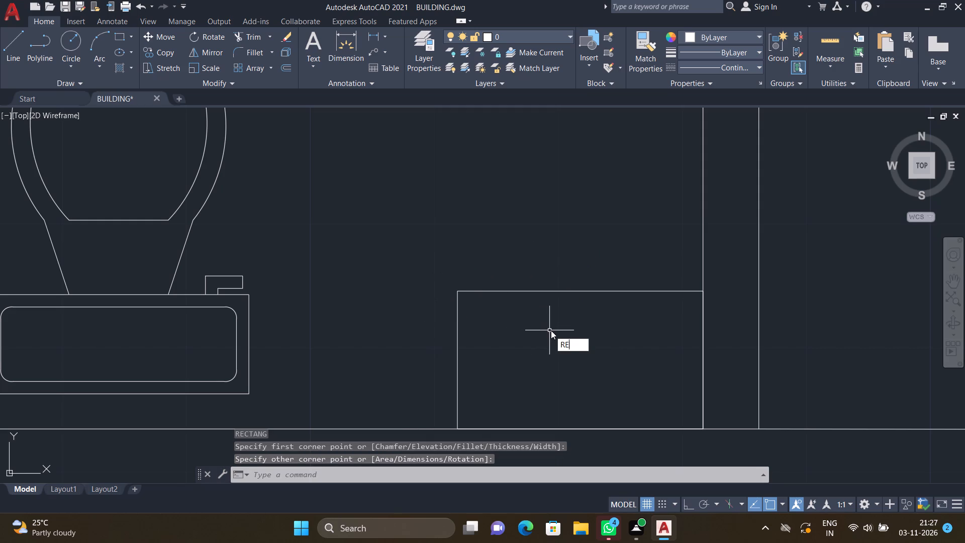
key("c")
key("Return")
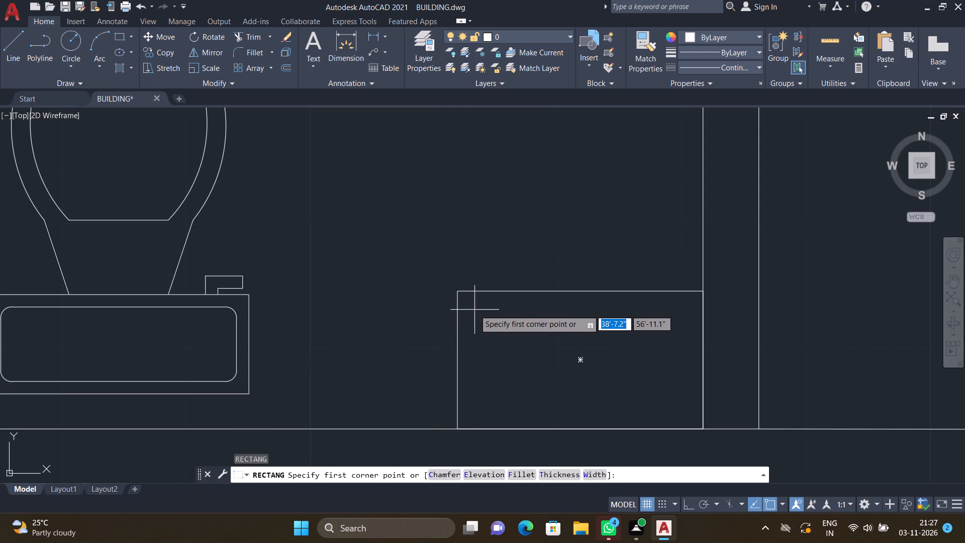
scroll(474, 310, "up", 1)
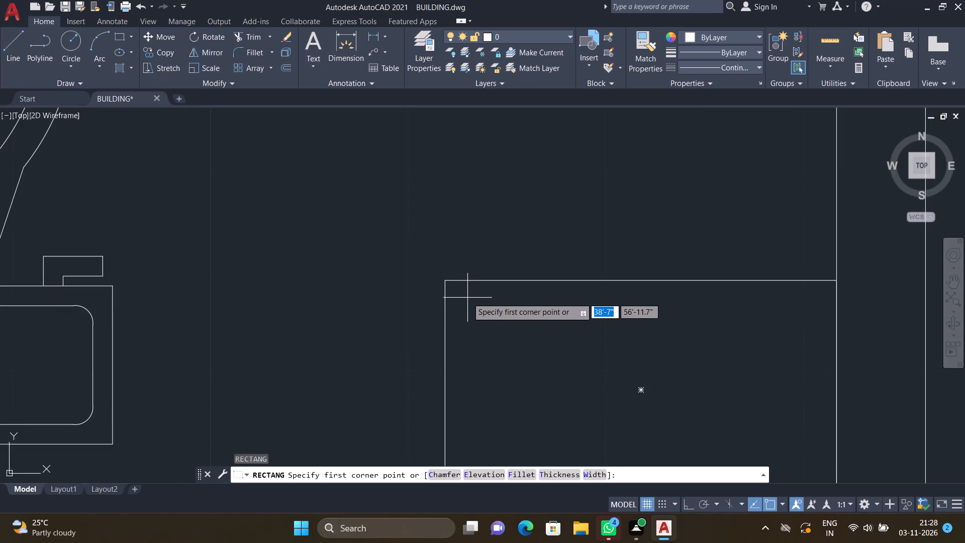
left_click(465, 297)
scroll(515, 326, "down", 2)
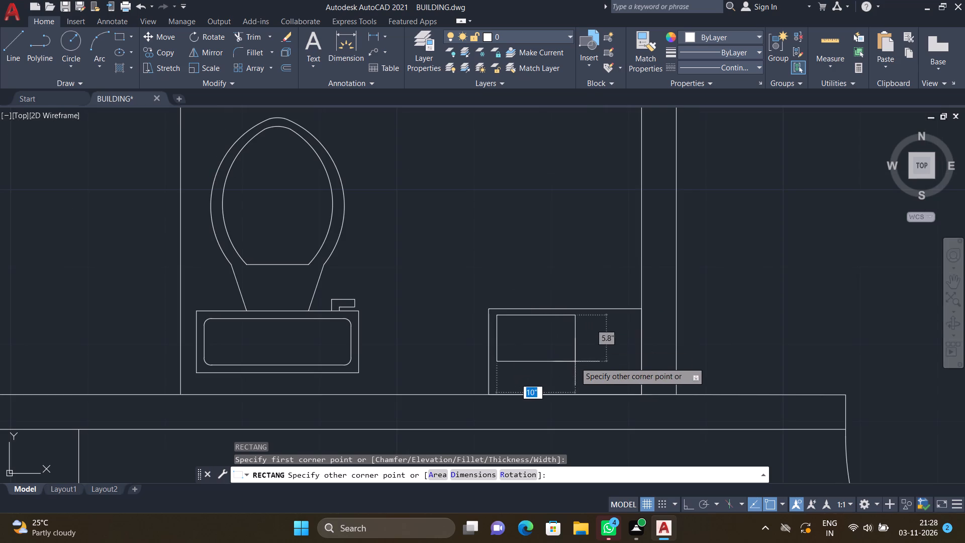
scroll(605, 378, "up", 2)
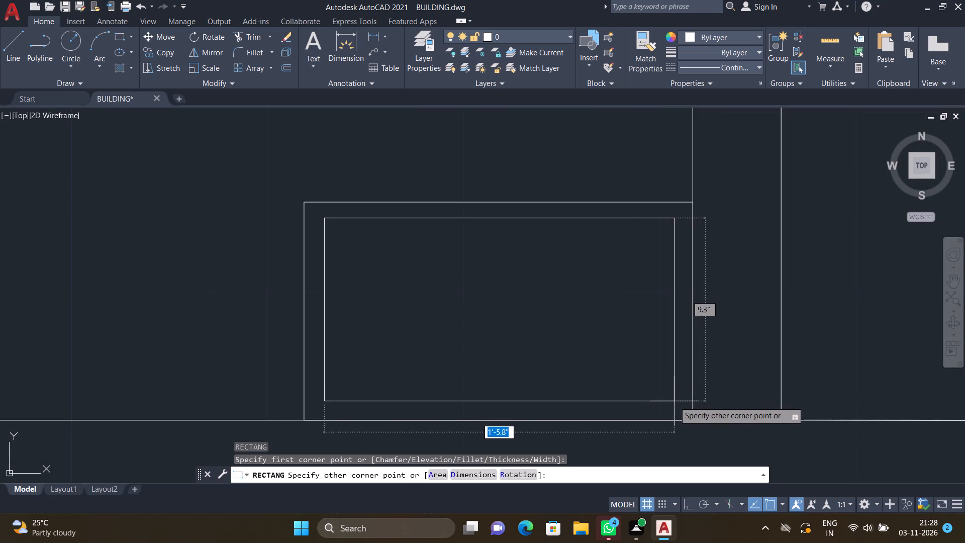
left_click(667, 399)
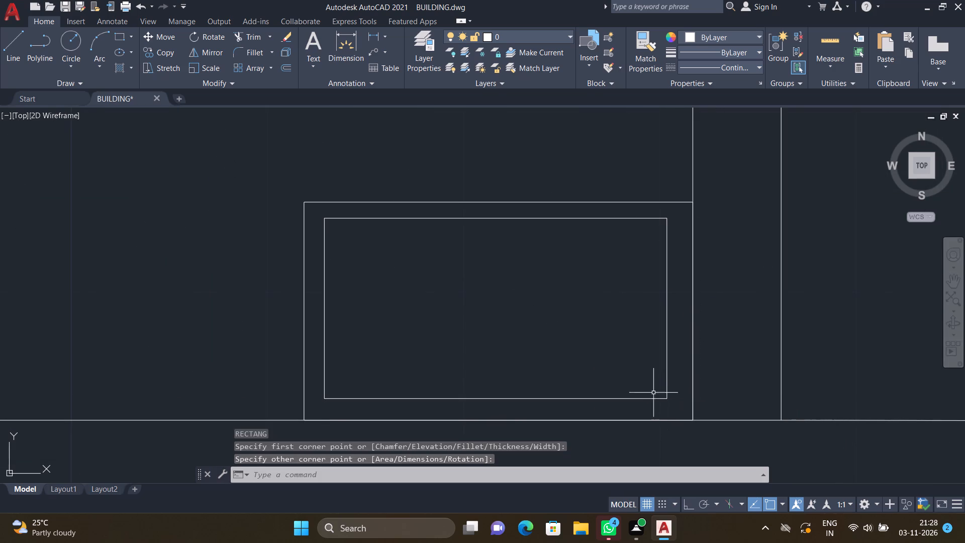
Fillet all four corners of the basin rectangle in TOILET-1 with a 0.5" radius.
key("f")
key("Return")
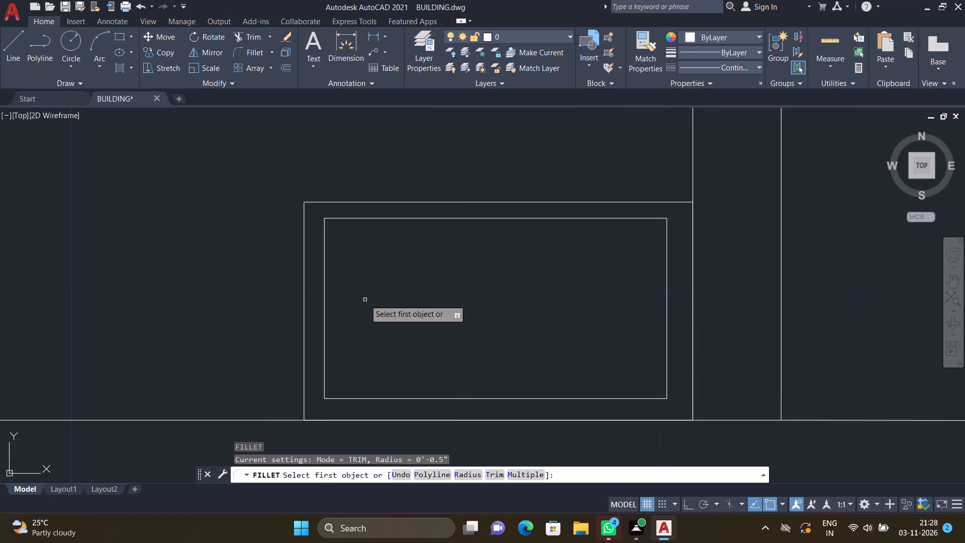
left_click(364, 219)
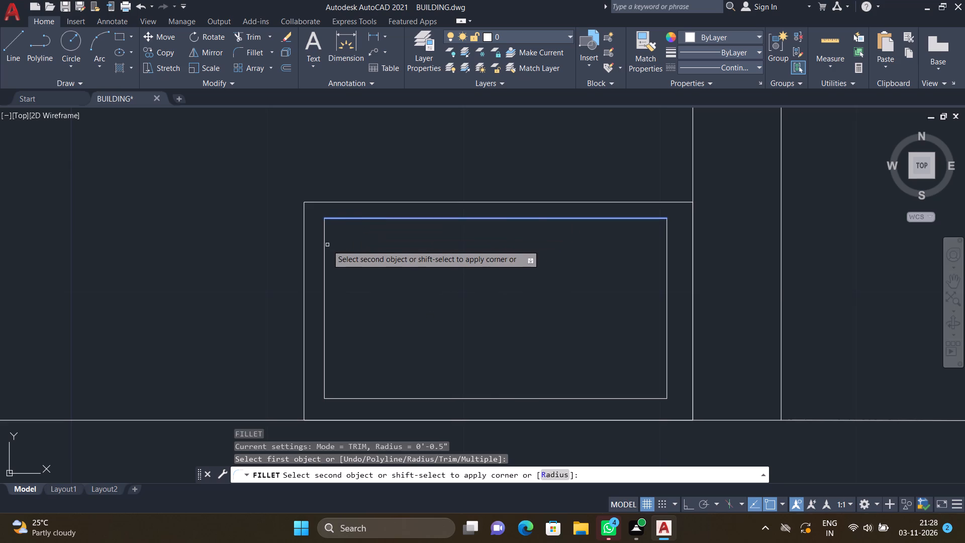
left_click(325, 242)
key("space")
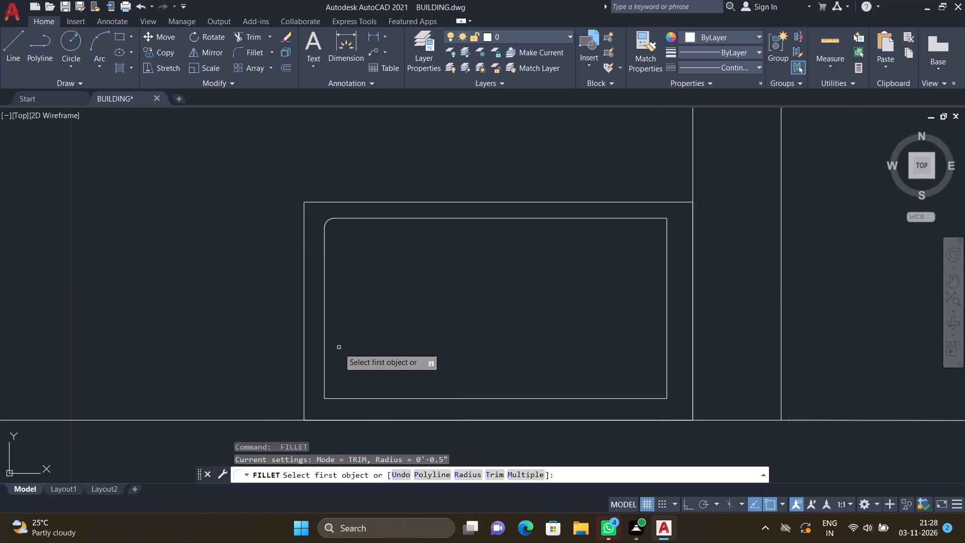
left_click(324, 351)
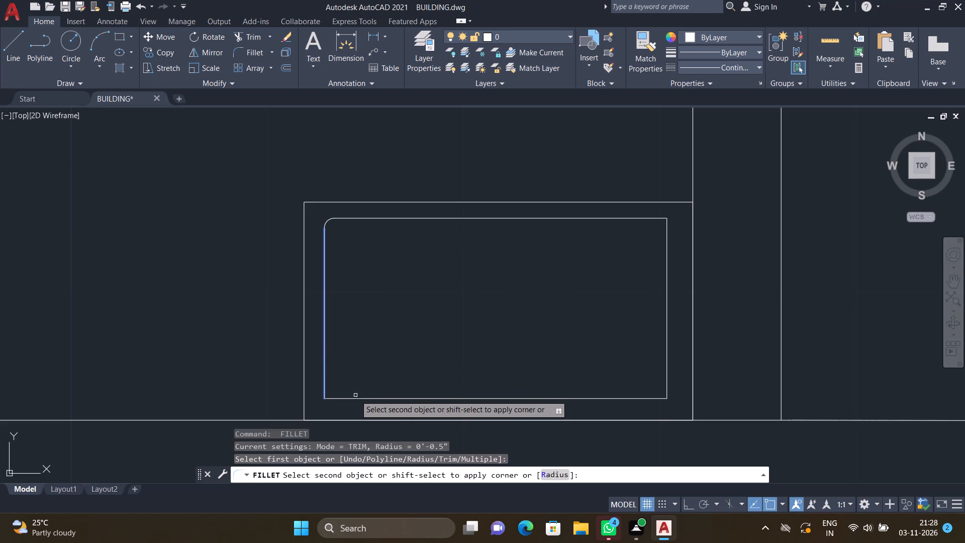
left_click(356, 397)
key("space")
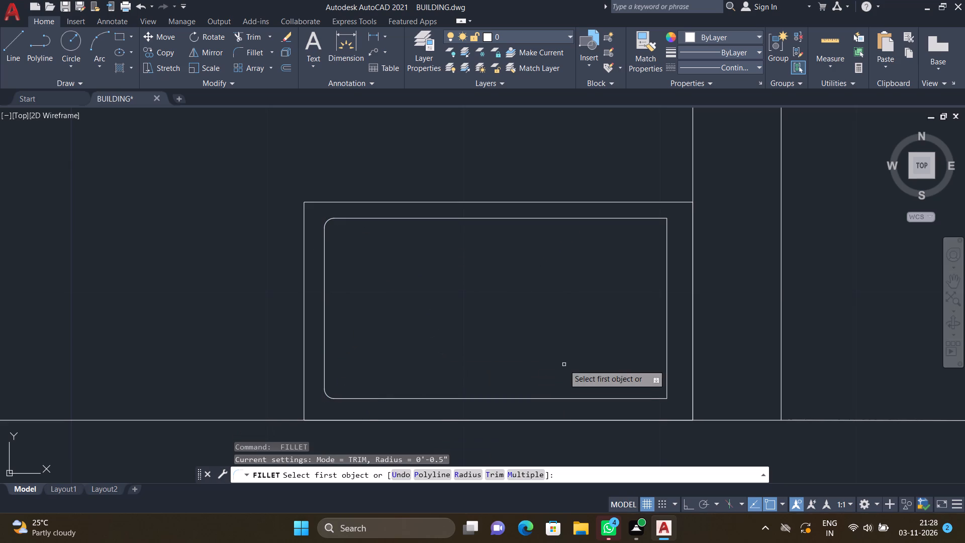
left_click(610, 398)
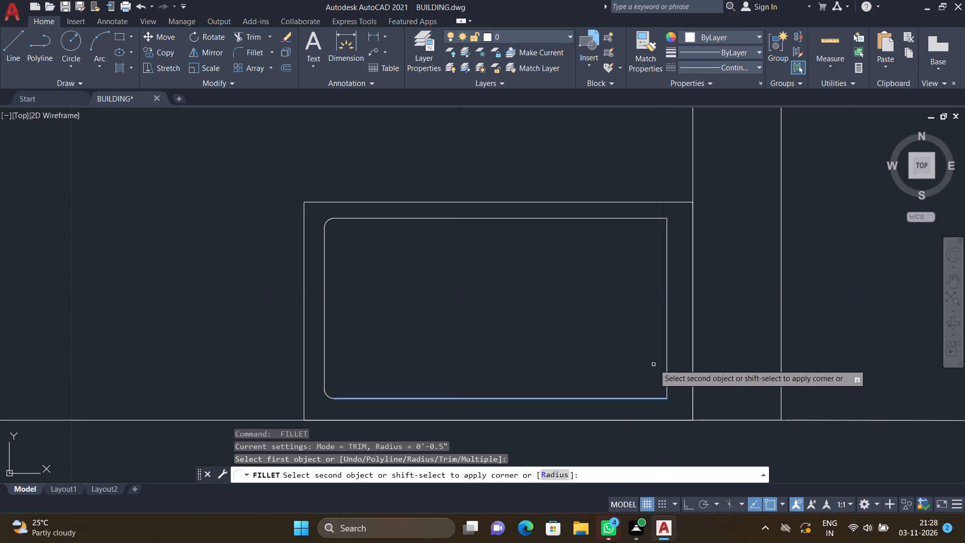
left_click_drag(668, 352, 662, 350)
key("space")
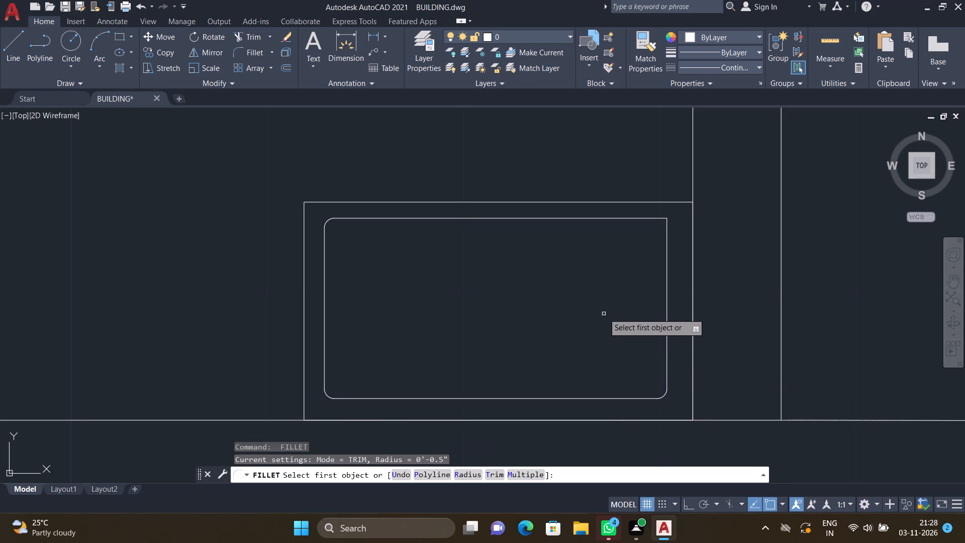
left_click(636, 218)
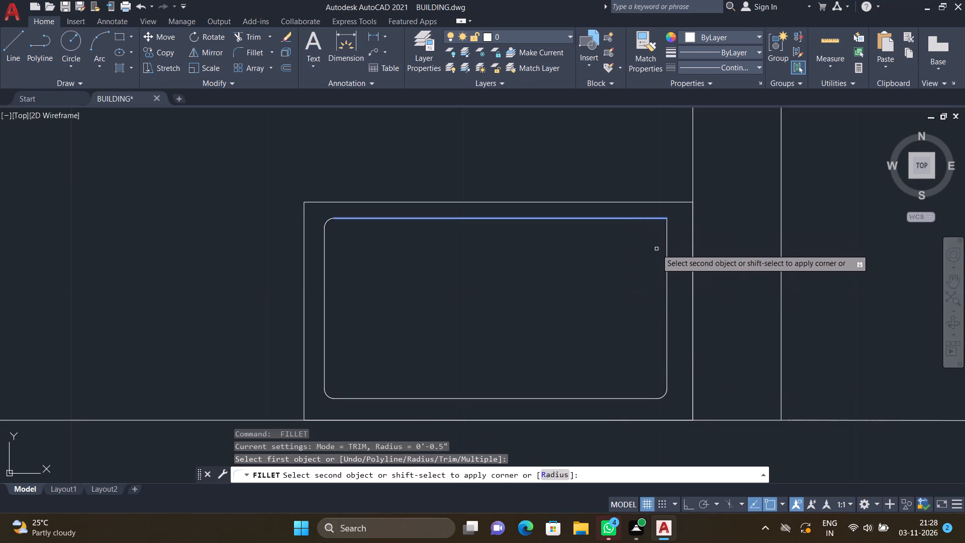
left_click(665, 261)
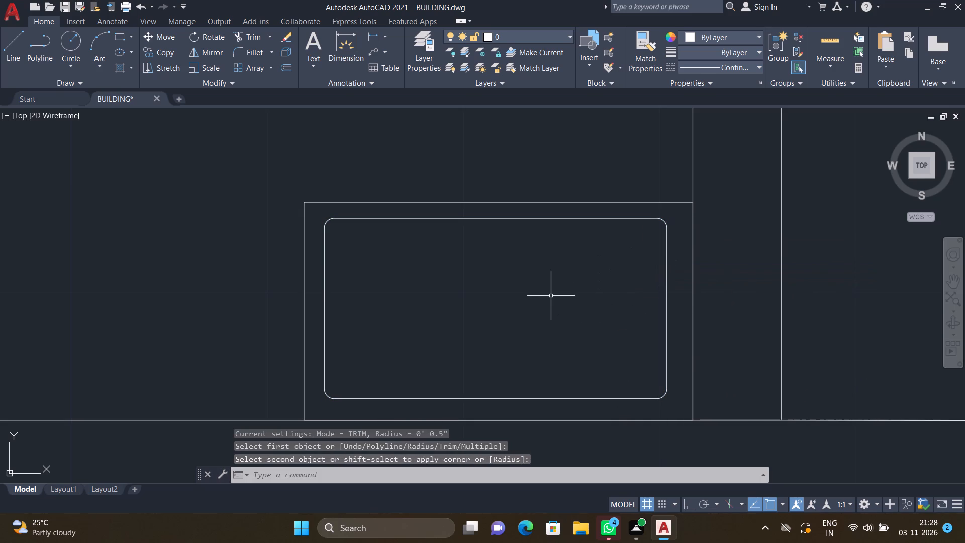
Draw a drain circle of about 0.8" radius at the centre of the TOILET-1 basin.
key("c")
key("Return")
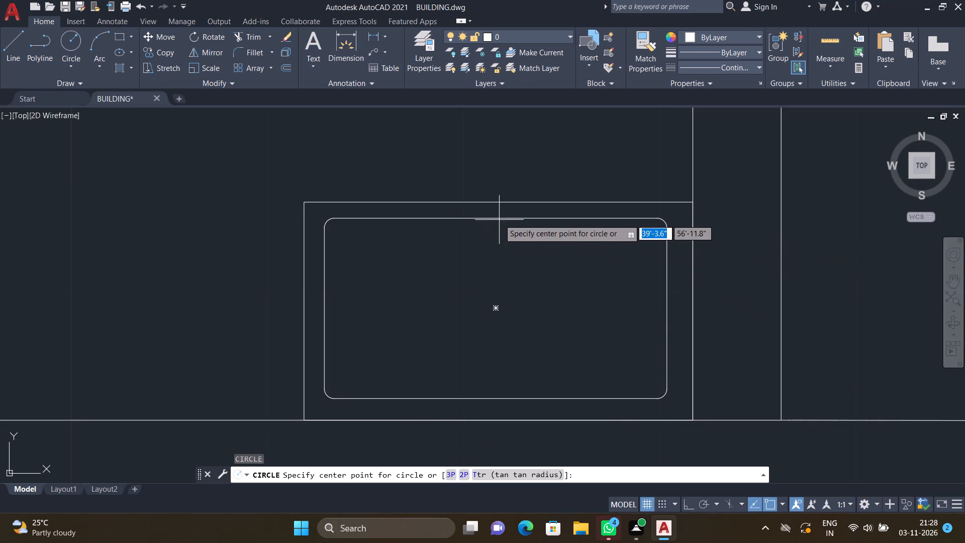
left_click(494, 306)
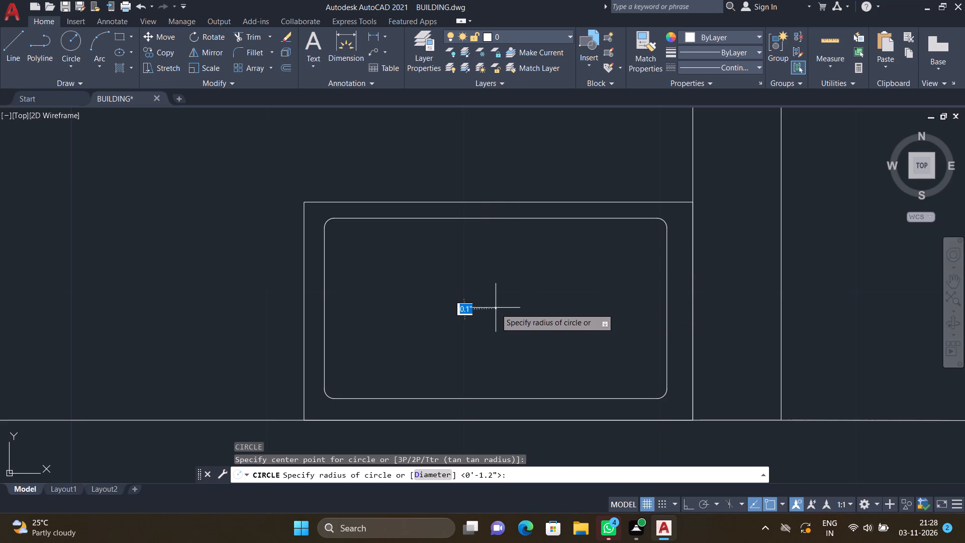
left_click(497, 323)
Draw a counter rectangle about 1'-7" by 2'-4" in the unlabelled toilet by the dining area, from the right-hand wall's junction with the cross line.
scroll(411, 297, "down", 6)
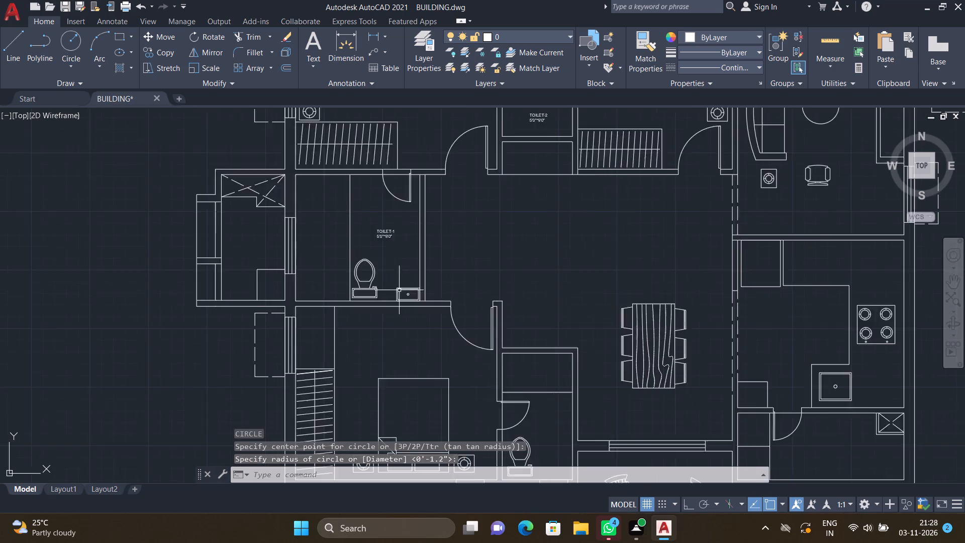
scroll(399, 290, "down", 1)
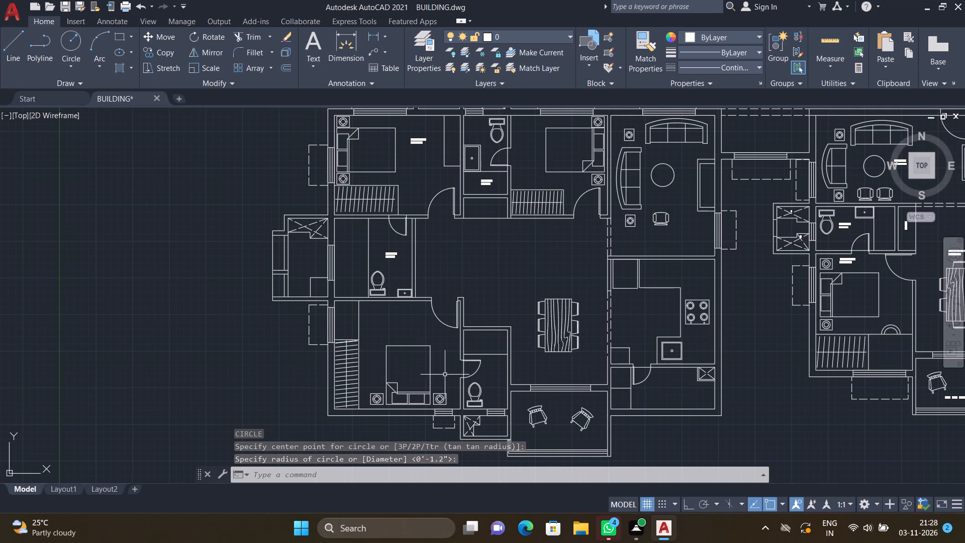
scroll(498, 366, "up", 3)
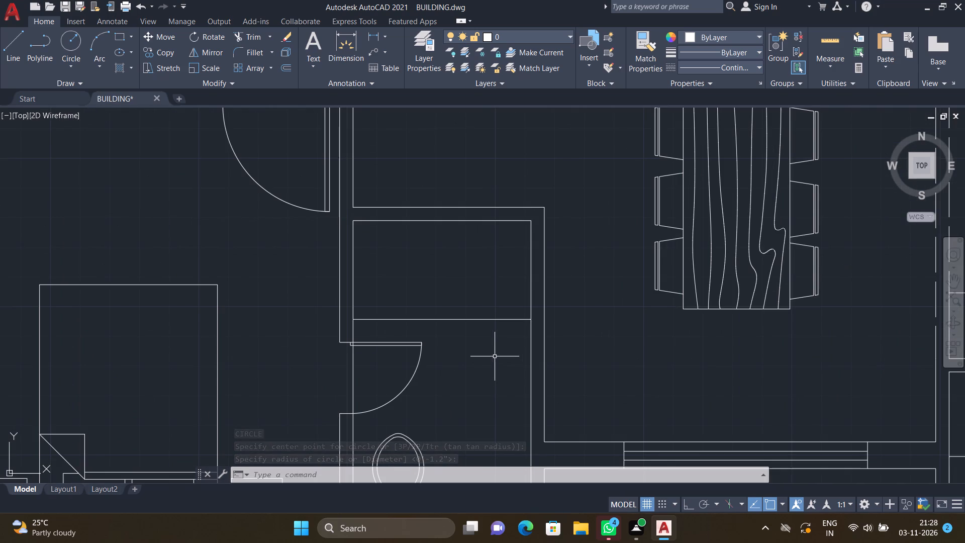
key("r")
key("e")
key("c")
key("Return")
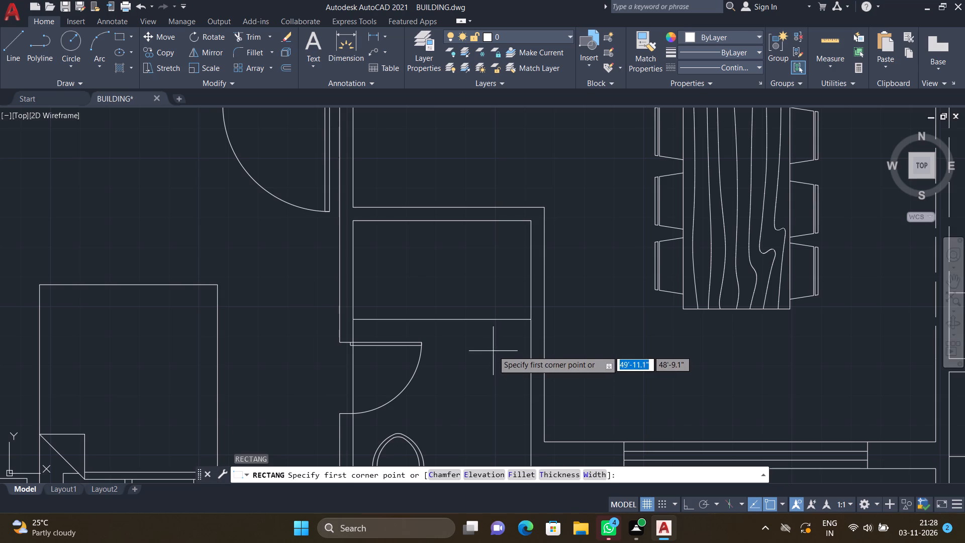
left_click(530, 323)
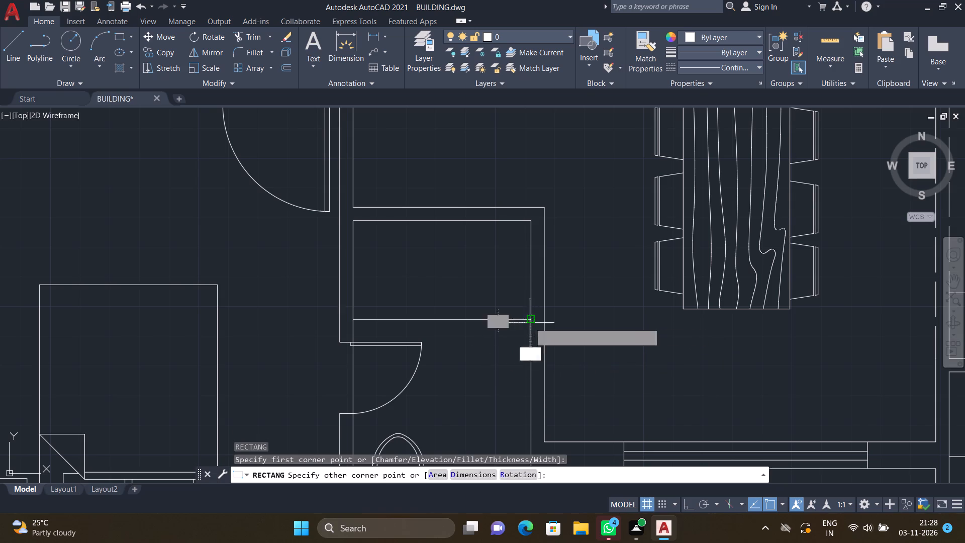
scroll(276, 360, "up", 1)
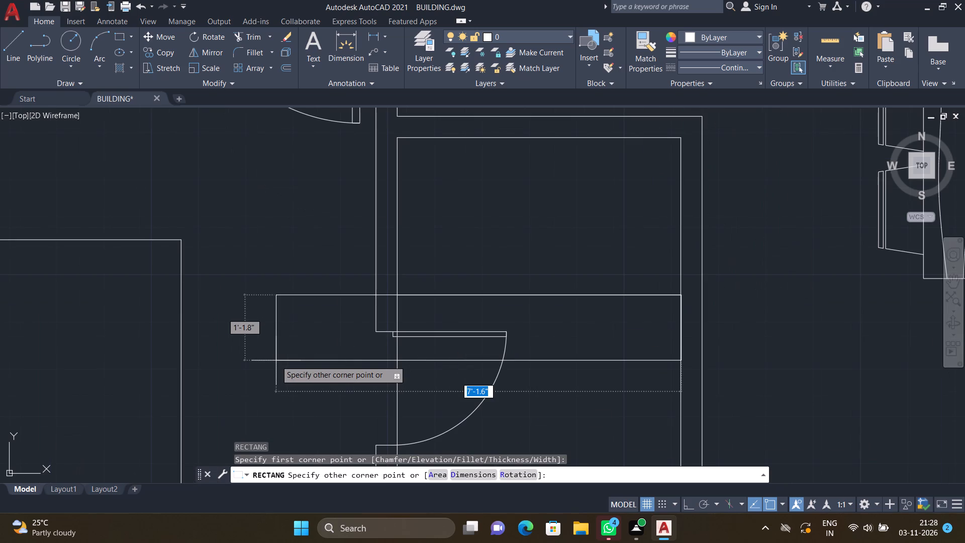
left_click(592, 429)
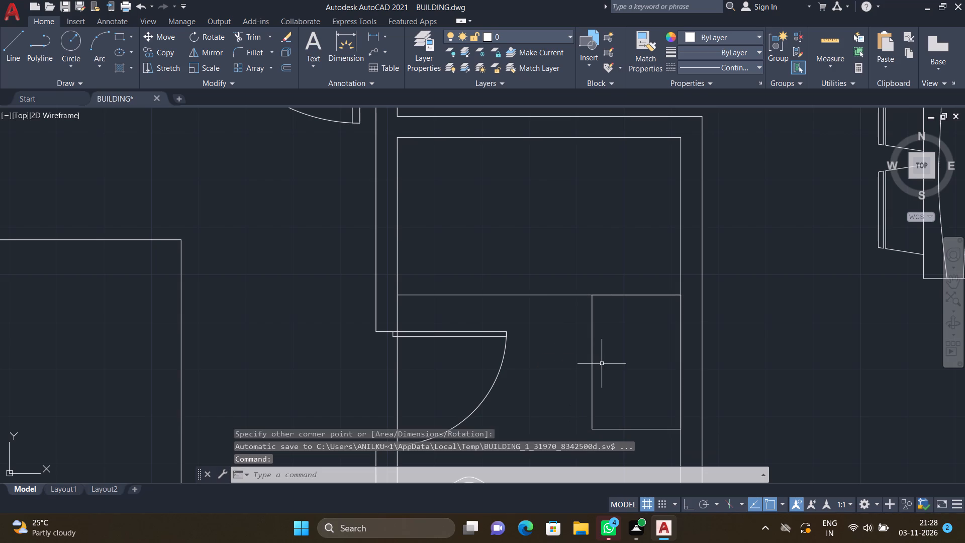
Draw a basin rectangle about 1'-4" by 2'-1" inside the unlabelled toilet's counter rectangle, slightly inset from its edges.
type("RE")
key("c")
key("Return")
scroll(614, 317, "up", 2)
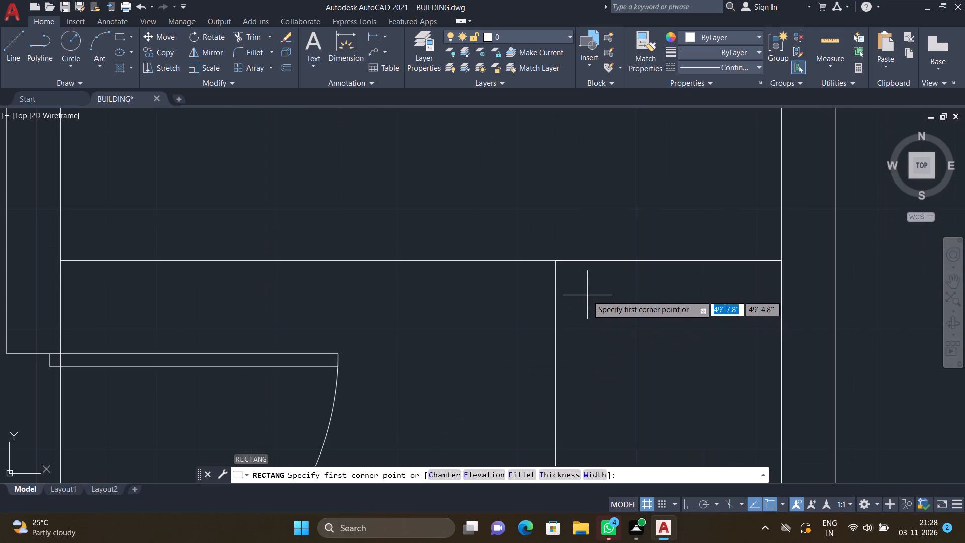
left_click(575, 280)
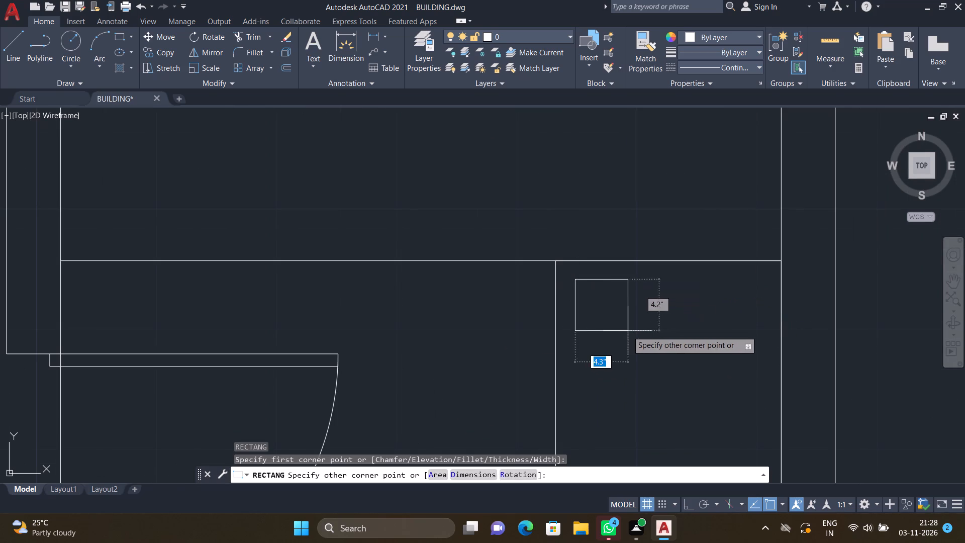
scroll(633, 335, "down", 3)
scroll(668, 387, "up", 3)
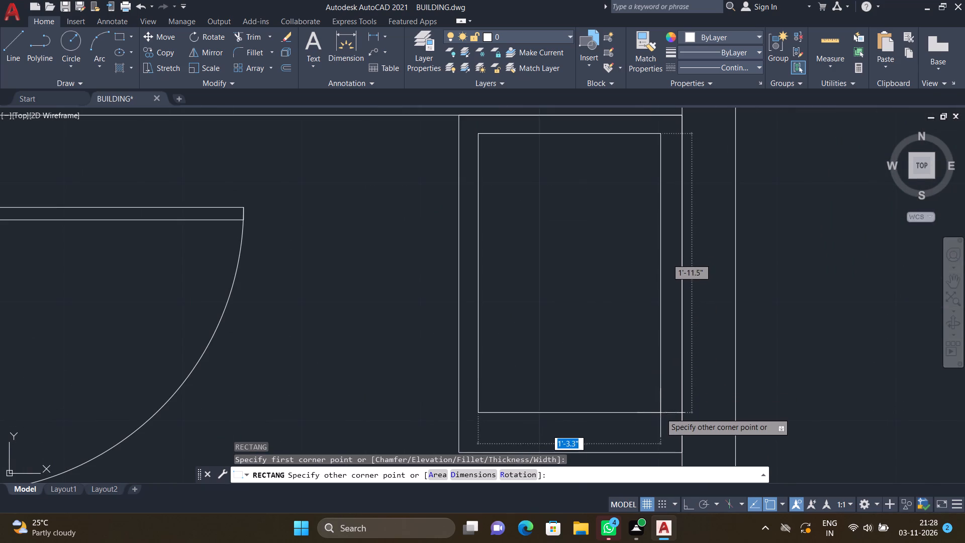
left_click(664, 431)
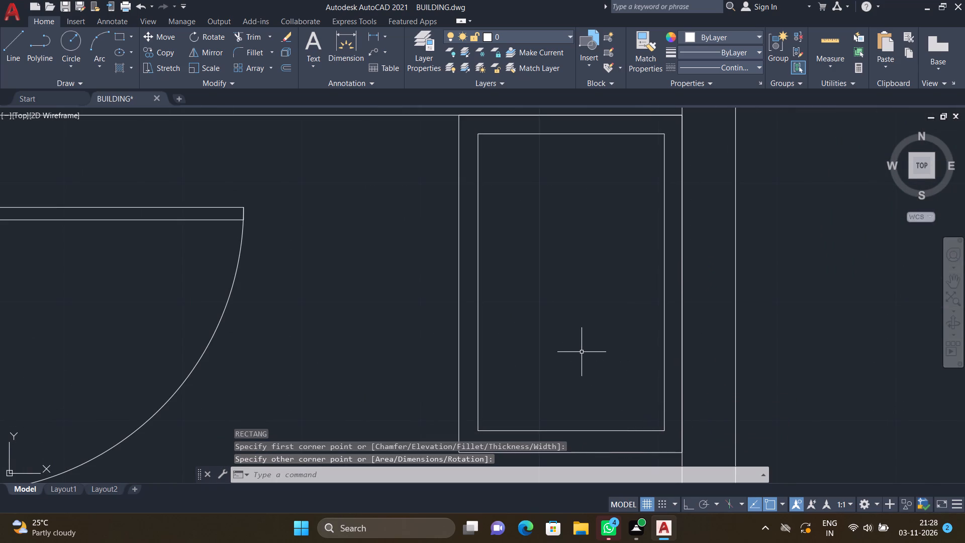
Fillet all four corners of the unlabelled toilet's basin rectangle with a 0.5" radius.
key("f")
key("Return")
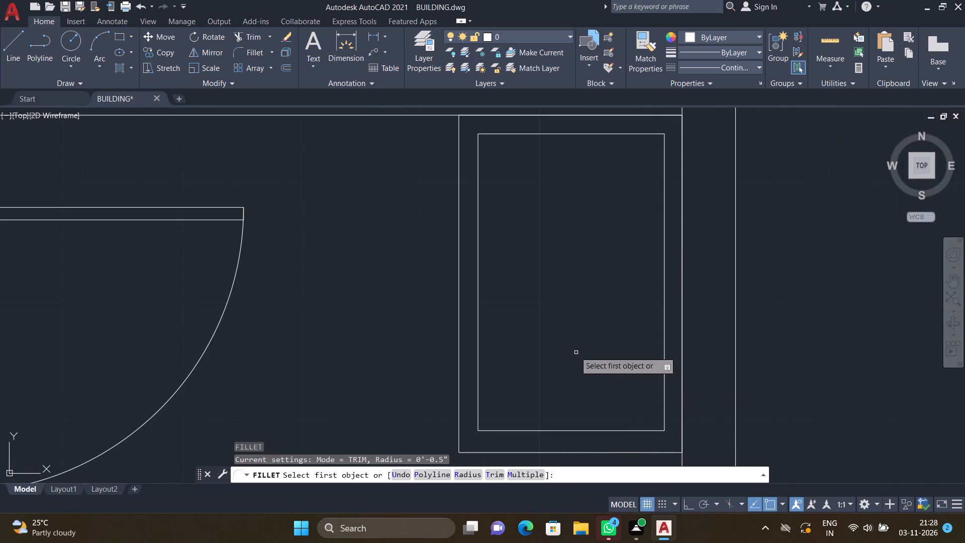
left_click(517, 132)
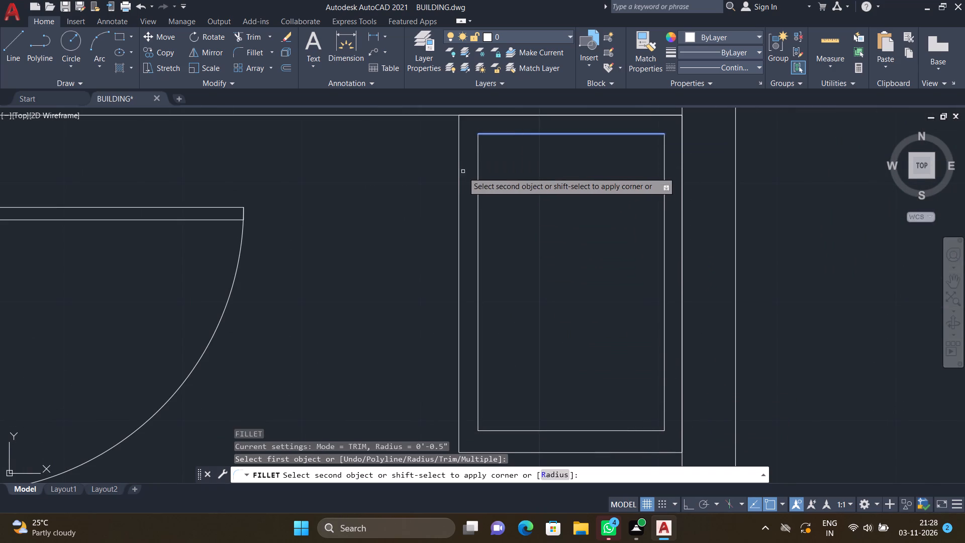
left_click(478, 178)
key("space")
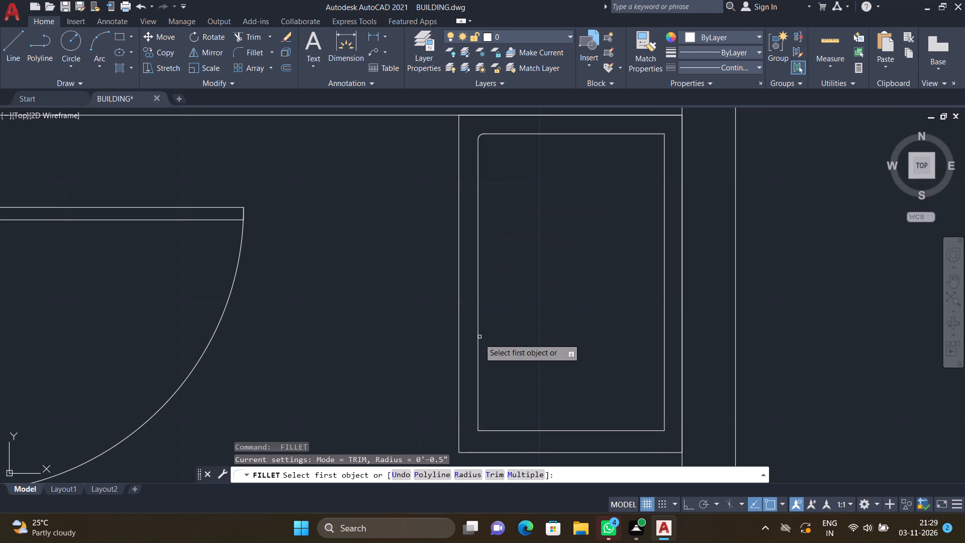
left_click(477, 392)
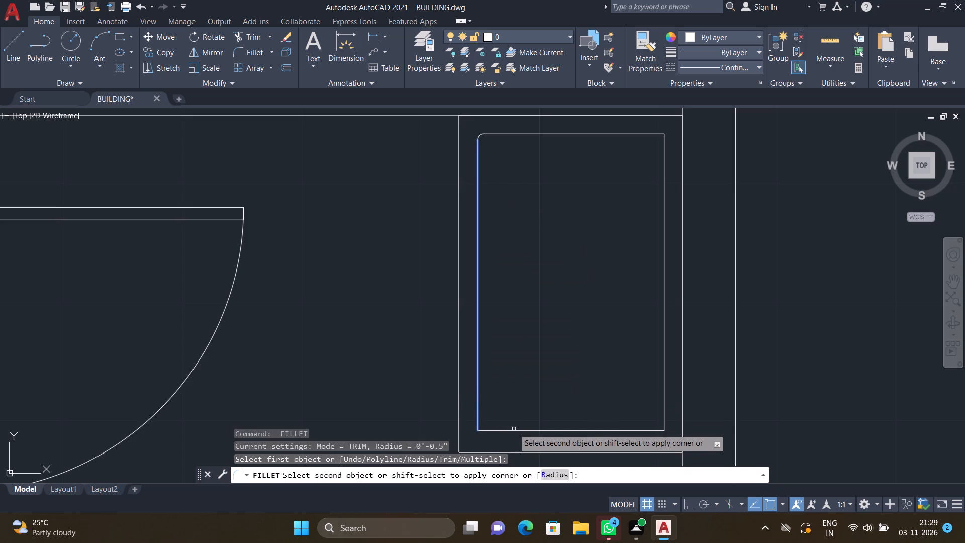
left_click(514, 429)
key("space")
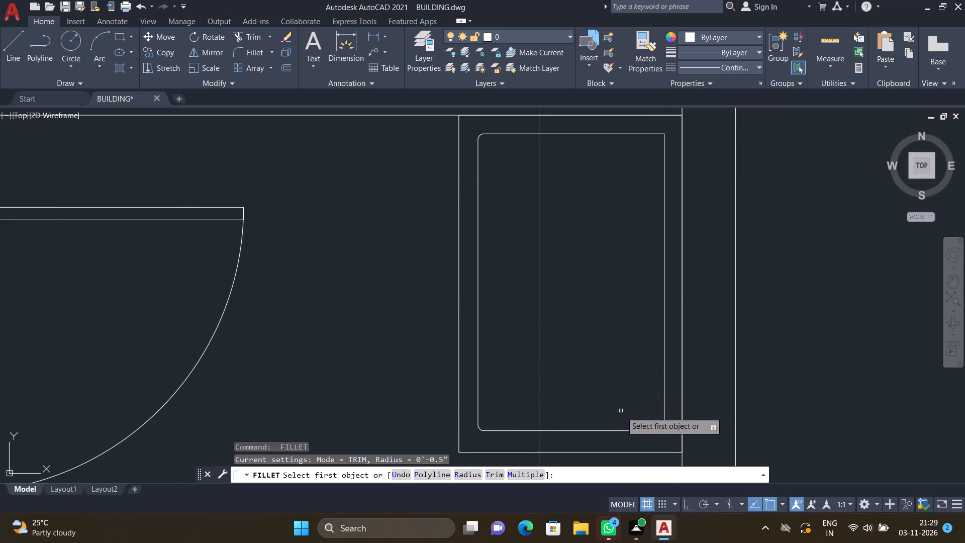
left_click(631, 430)
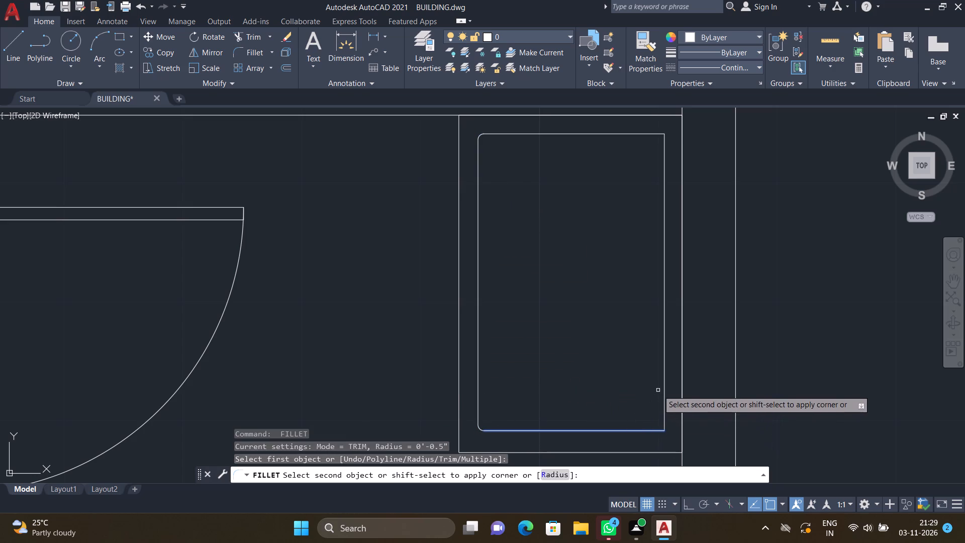
left_click(664, 382)
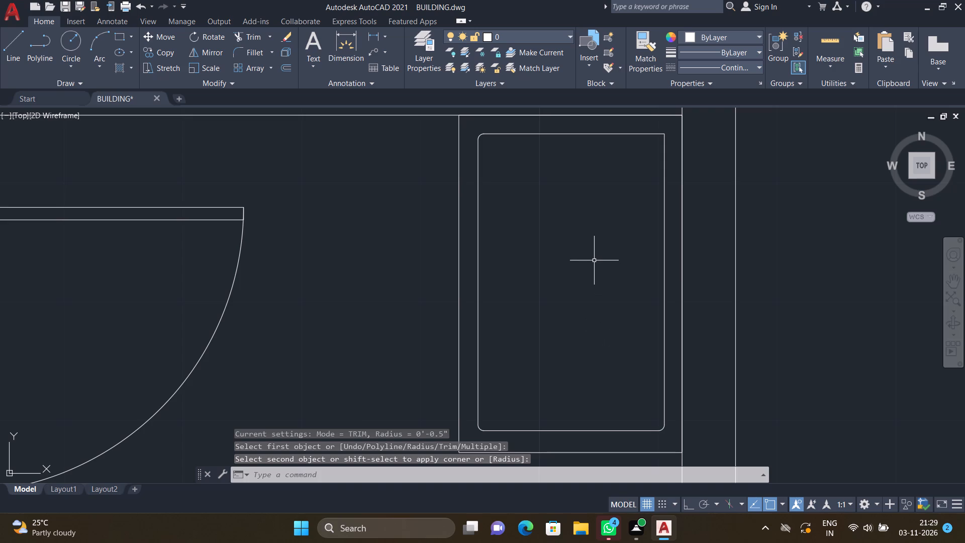
key("space")
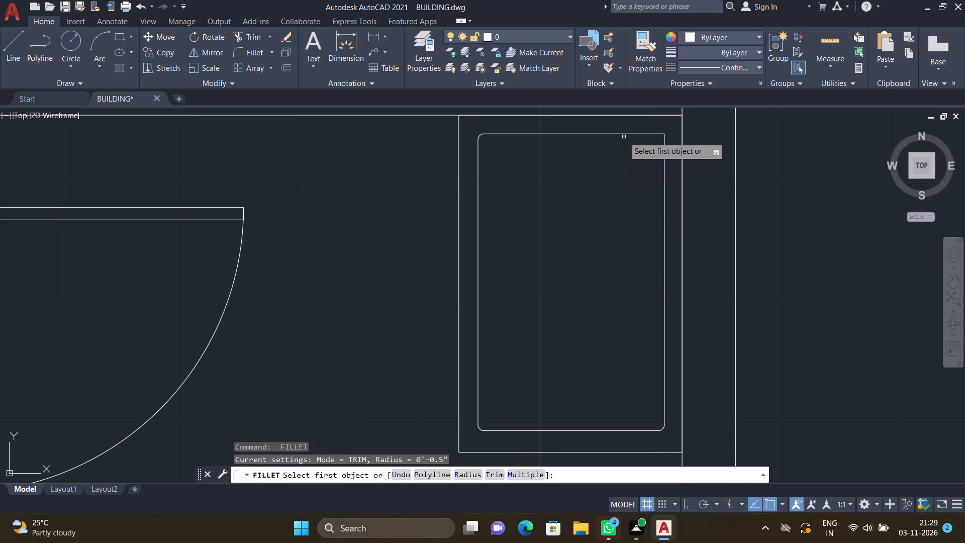
left_click(623, 134)
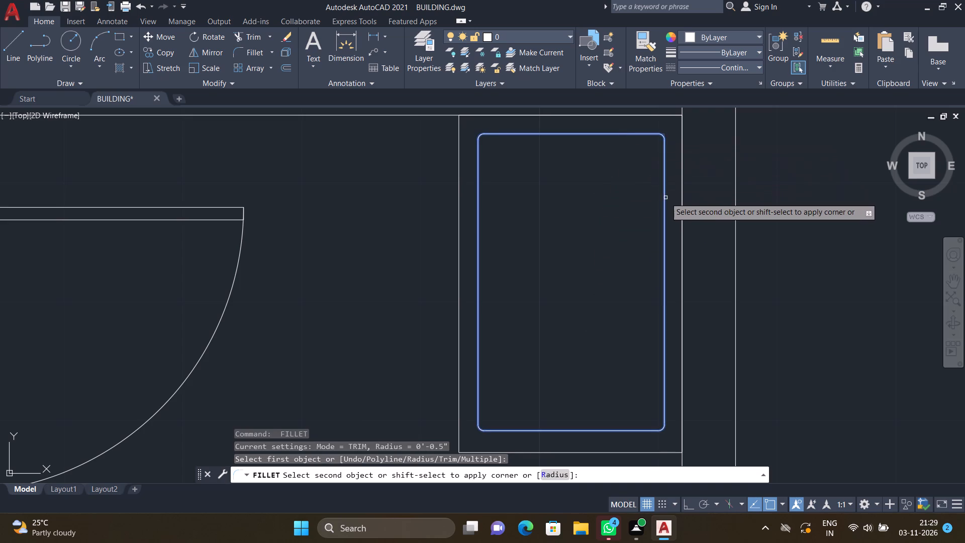
left_click(665, 197)
Draw a drain circle of about 1.2" radius at the centre of the unlabelled toilet's basin.
key("c")
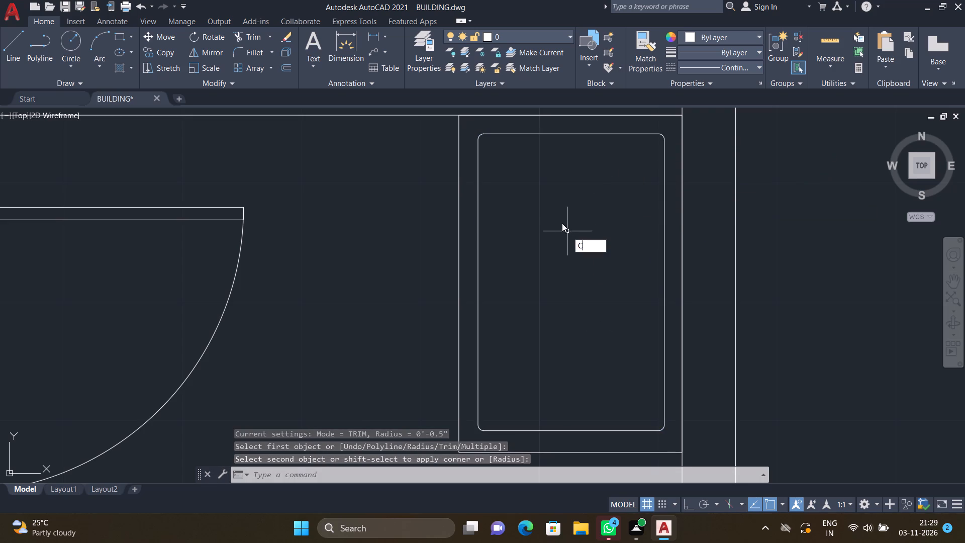
key("Return")
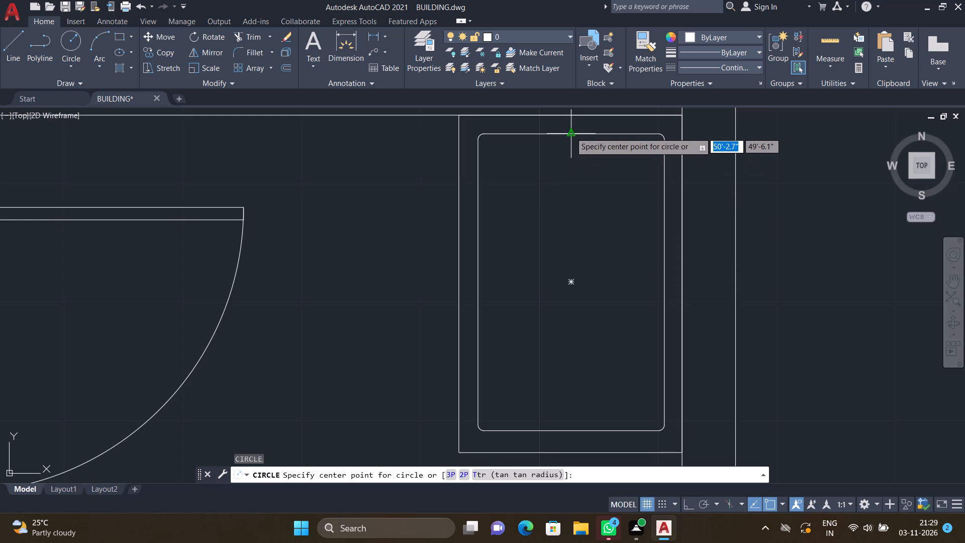
left_click(567, 282)
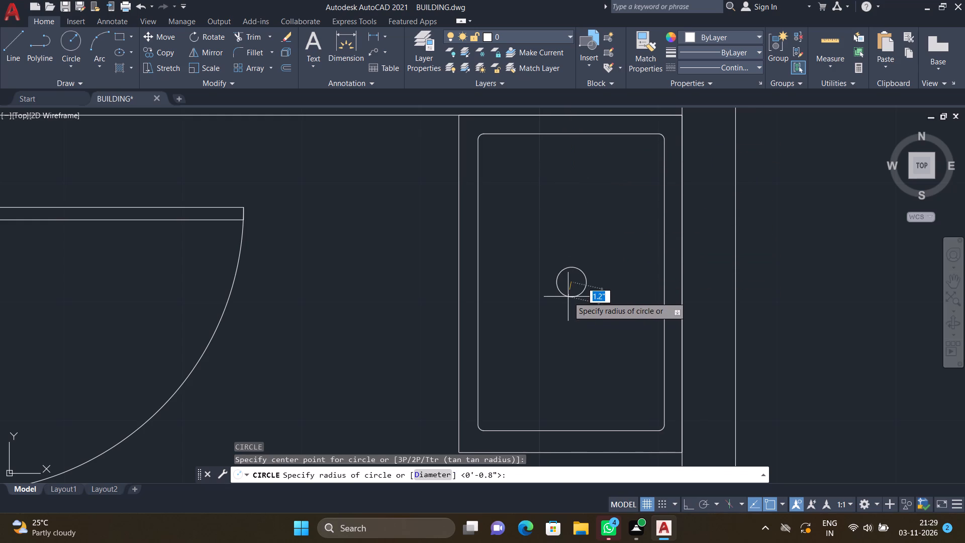
left_click(566, 295)
Draw a rectangle about 5'-4" by 2'-3.5" in the dining area, from the wall corner just above the unlabelled toilet.
scroll(465, 241, "down", 4)
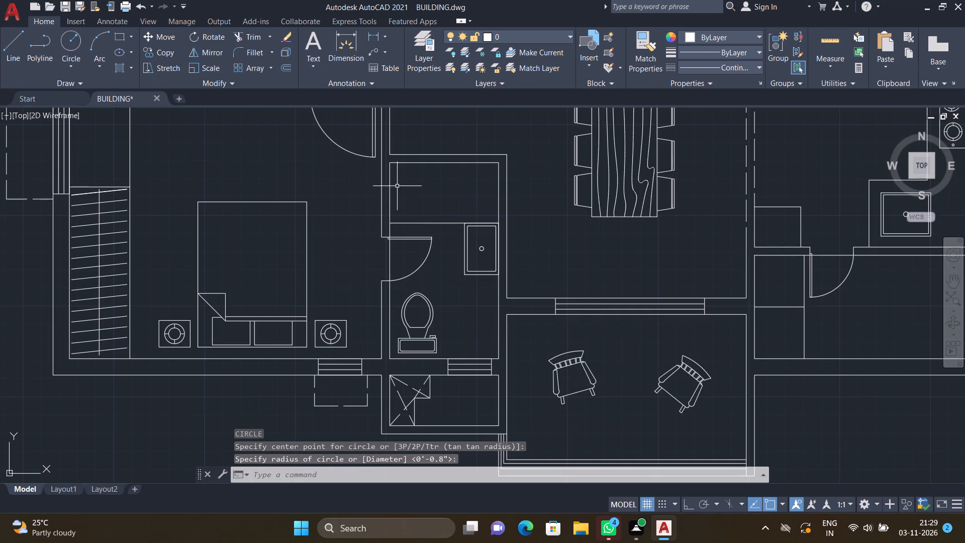
scroll(404, 121, "up", 3)
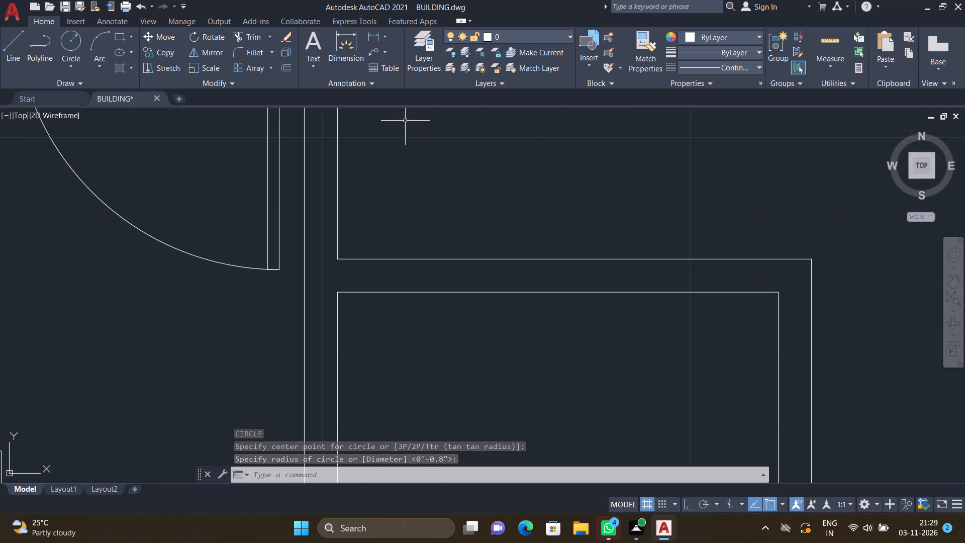
scroll(398, 139, "down", 5)
scroll(395, 116, "up", 3)
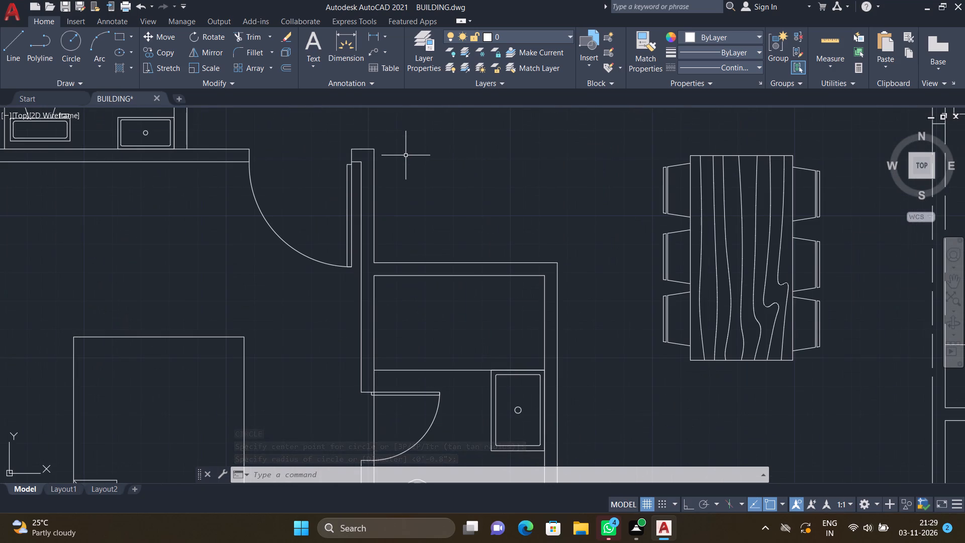
type("REC")
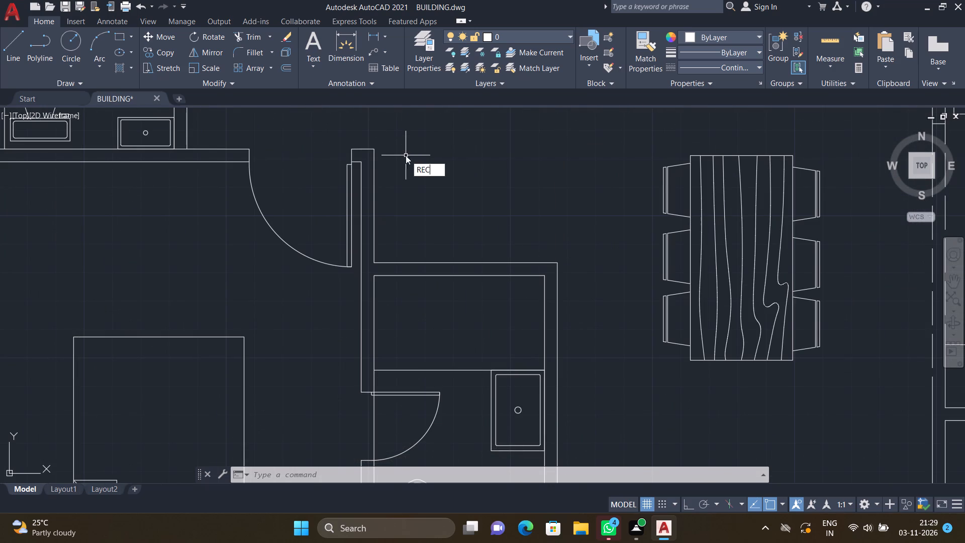
key("Return")
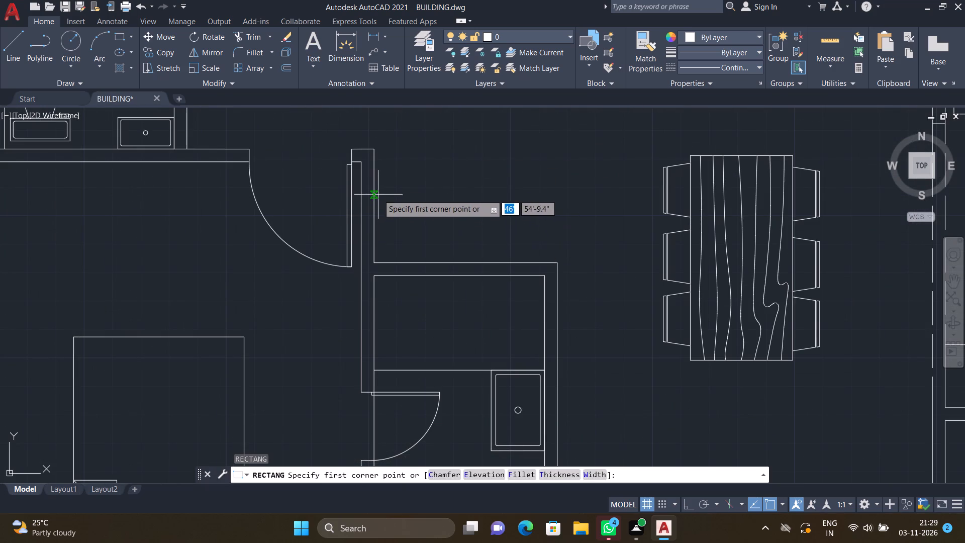
left_click(375, 262)
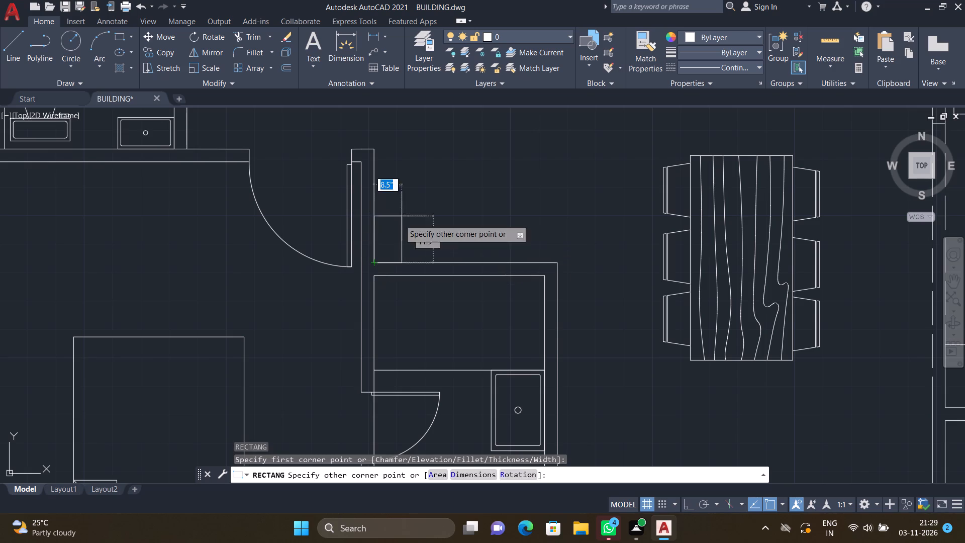
scroll(537, 210, "up", 1)
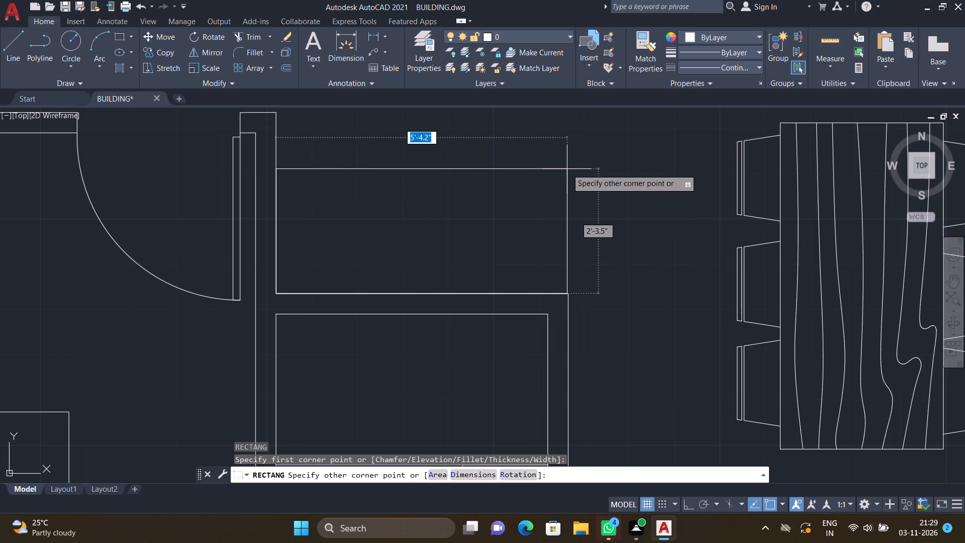
left_click(567, 169)
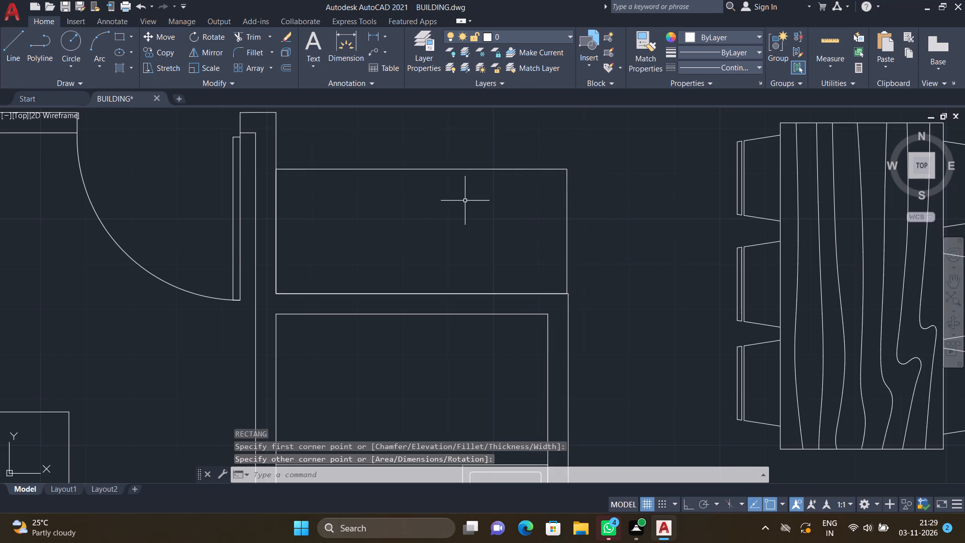
Draw a rectangle about 3'-0.4" wide inside the dining area's counter rectangle, spanning its full depth between the two long edges.
type("REC")
key("Return")
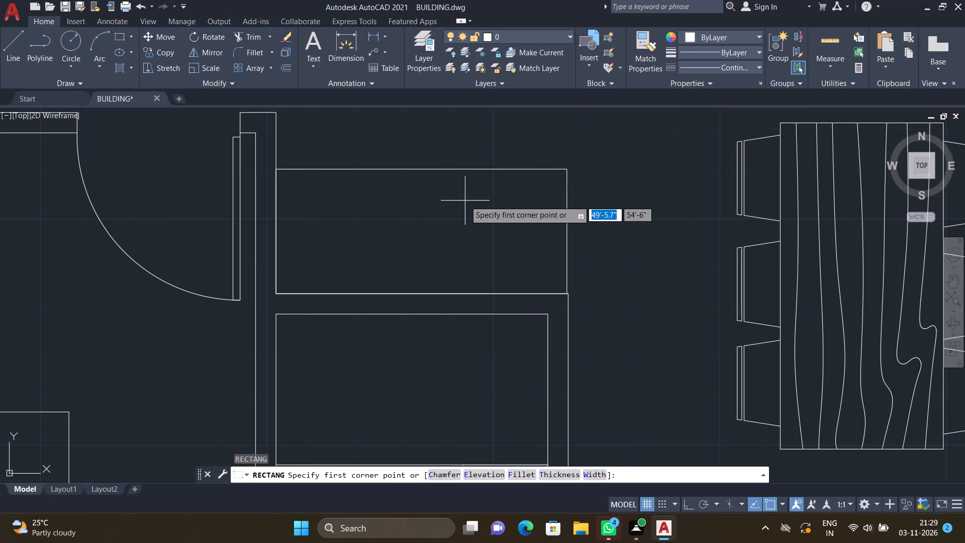
left_click(344, 170)
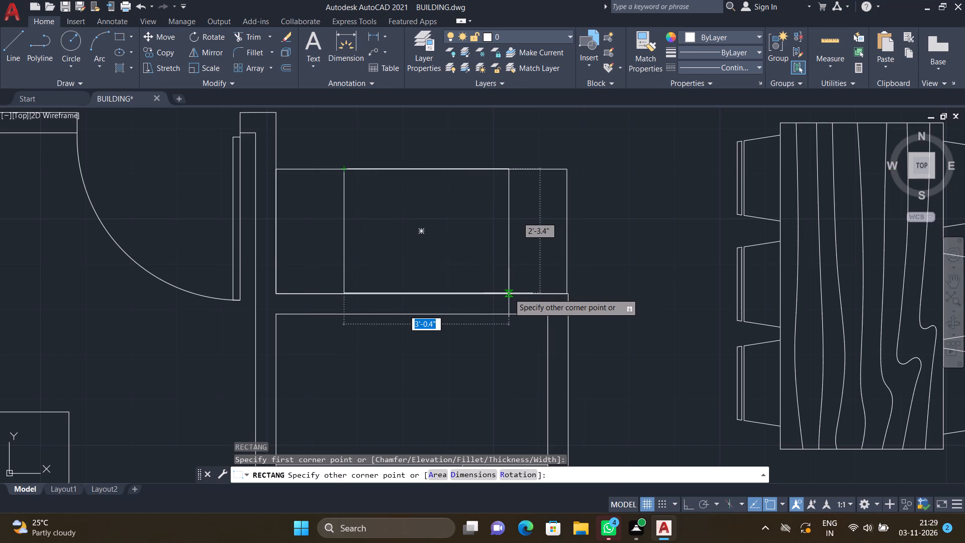
left_click(510, 295)
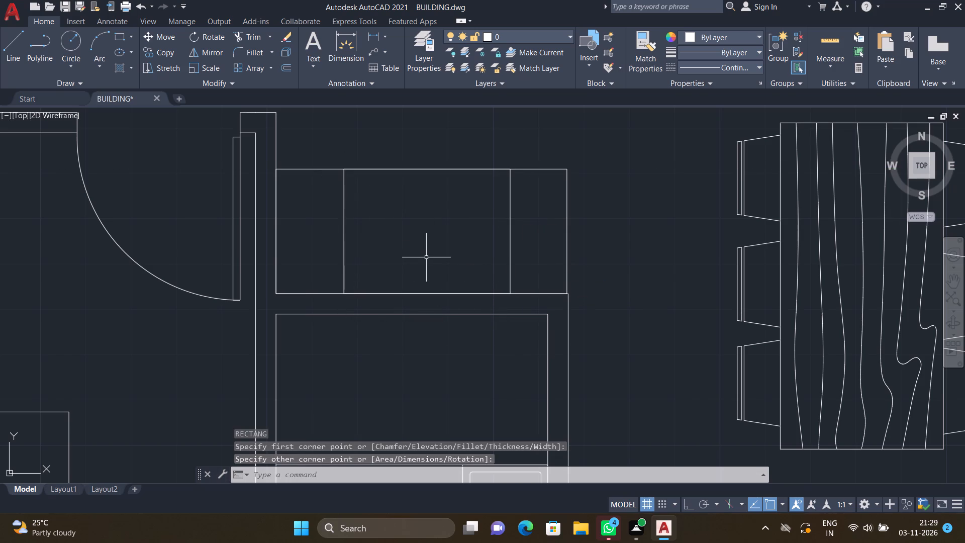
Draw a basin rectangle about 2'-6" by 1'-9" inside the dining counter's middle section, slightly inset from its edges.
type("REC")
key("Return")
left_click(357, 185)
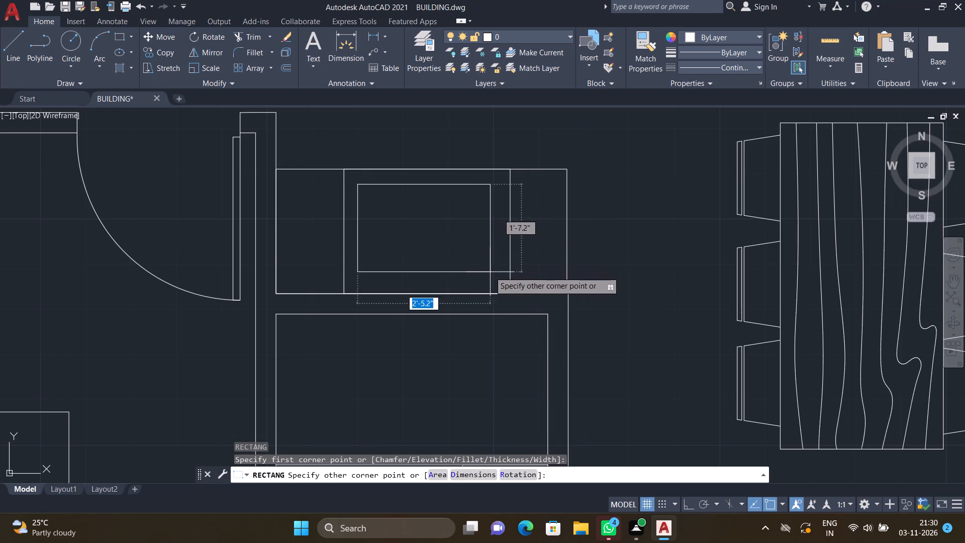
left_click(494, 281)
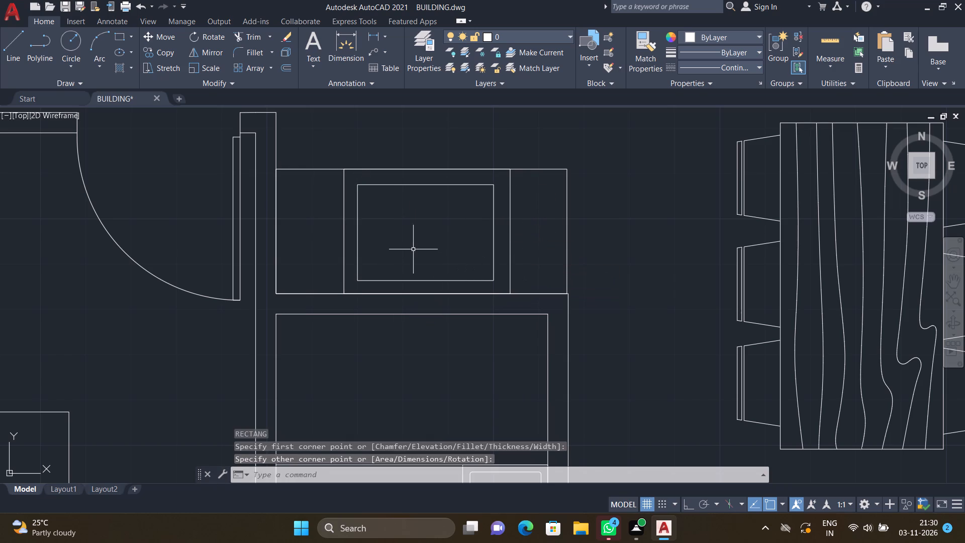
Fillet all four corners of the dining counter's basin rectangle with a 0.5" radius.
key("f")
key("Return")
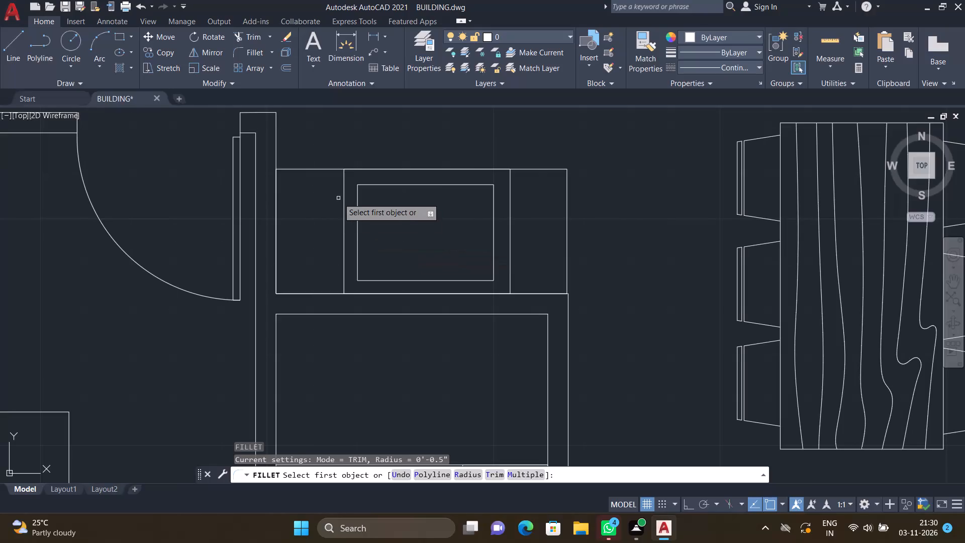
left_click(370, 186)
left_click(359, 205)
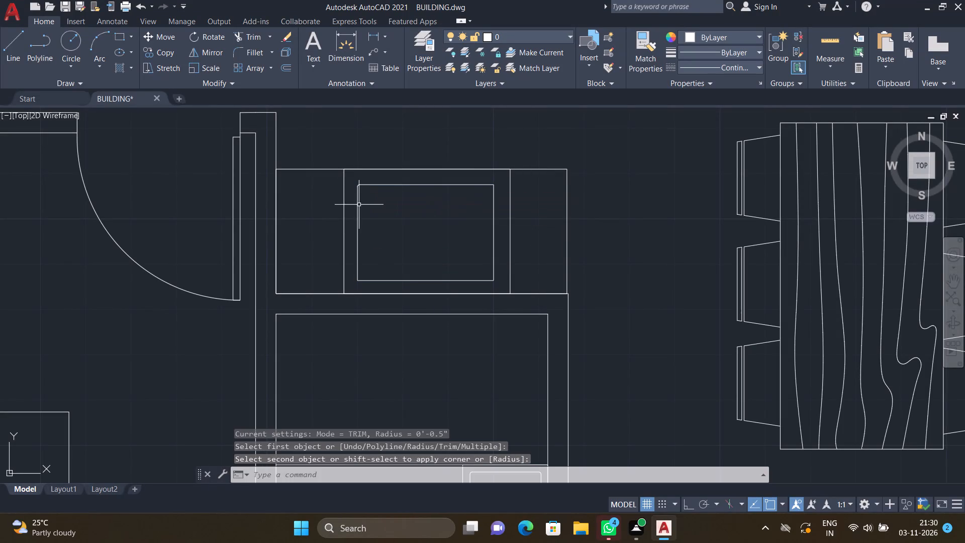
key("space")
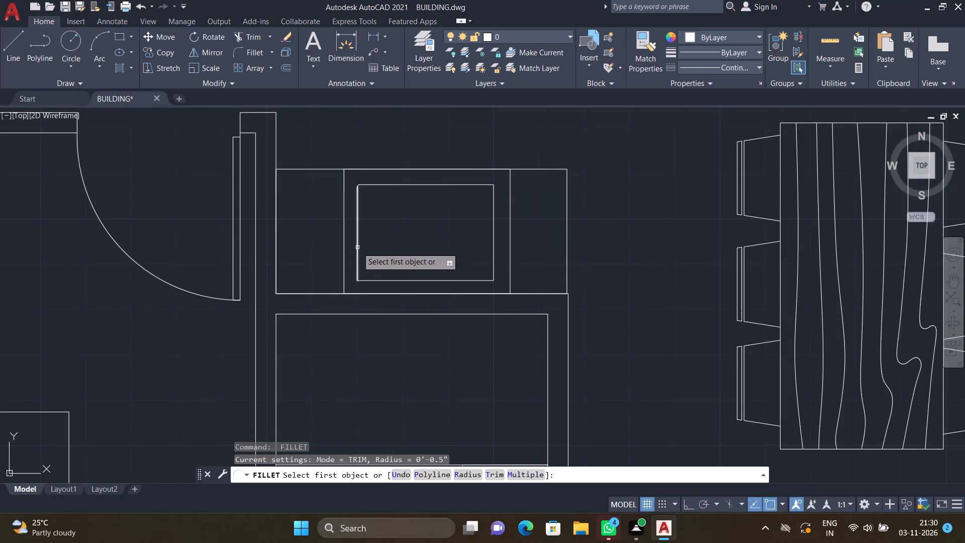
left_click(357, 247)
left_click(377, 282)
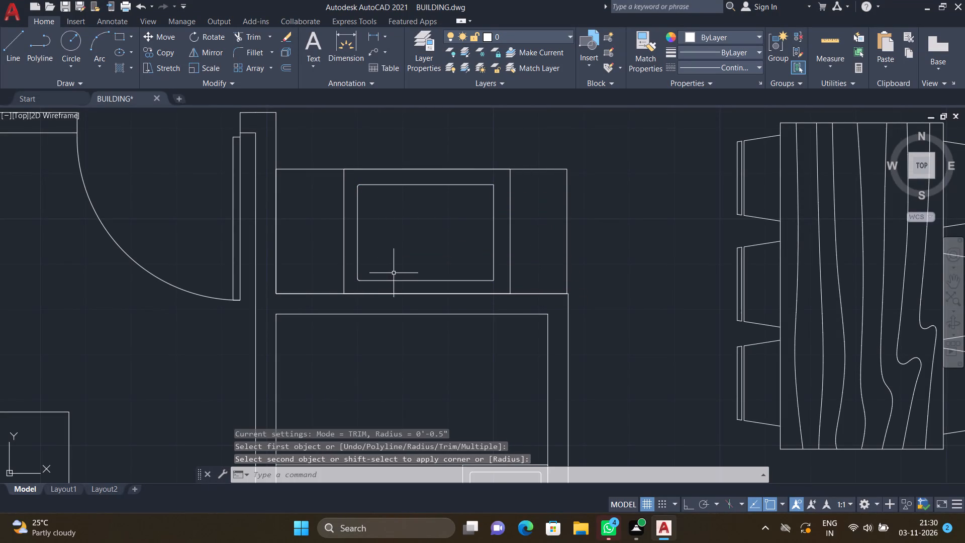
key("space")
left_click(475, 281)
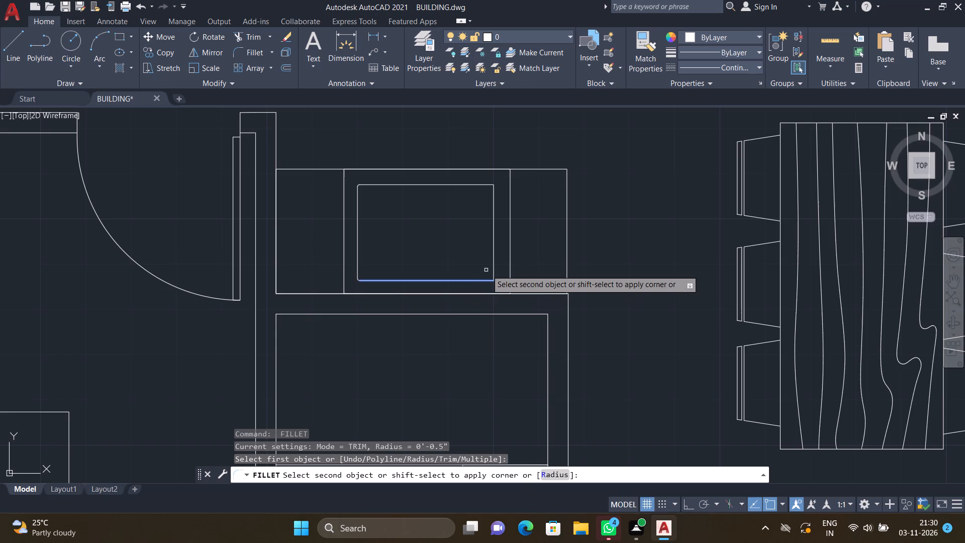
left_click(496, 257)
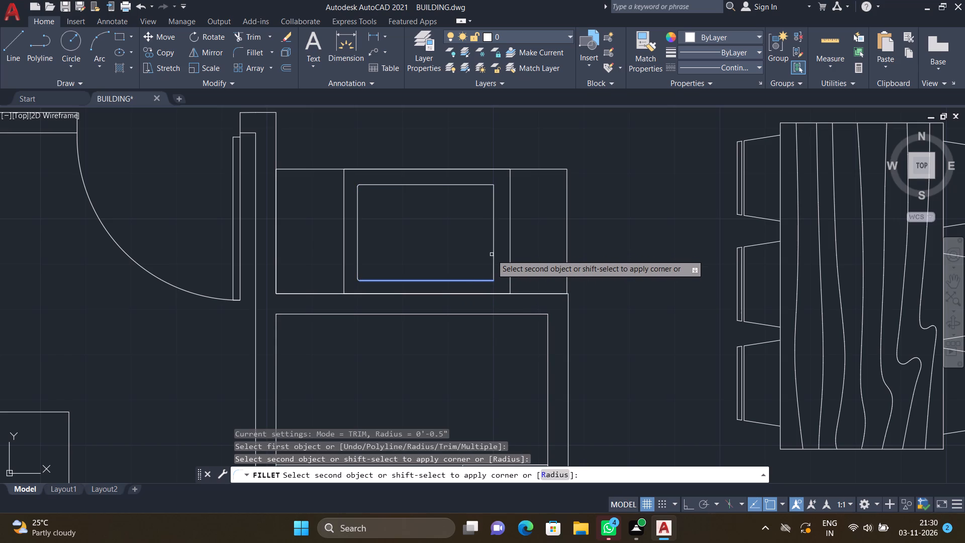
left_click(494, 255)
key("space")
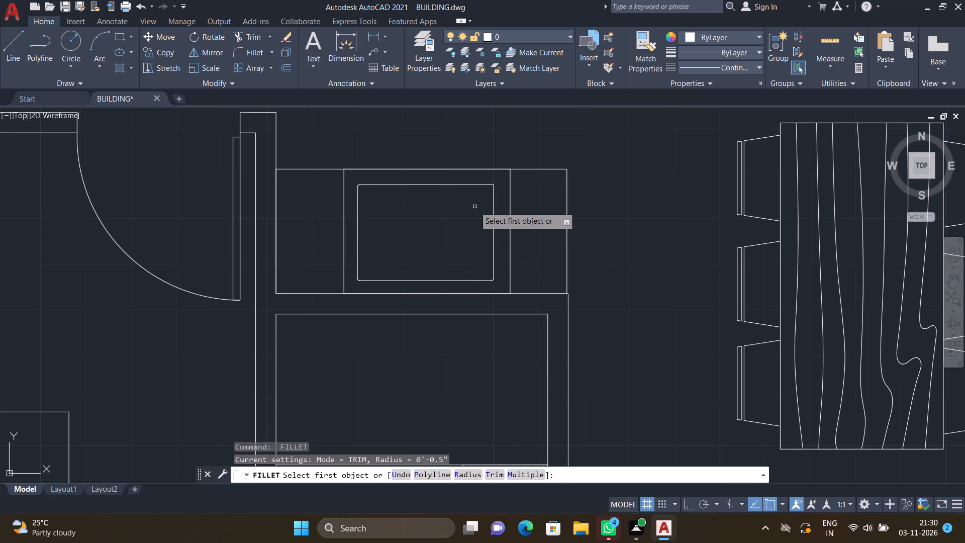
scroll(477, 188, "up", 2)
left_click(478, 180)
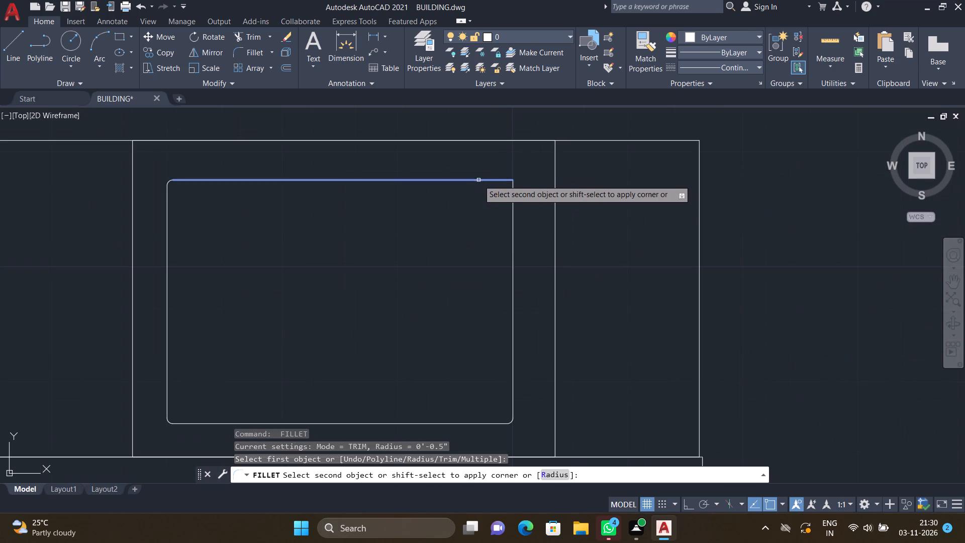
left_click(512, 235)
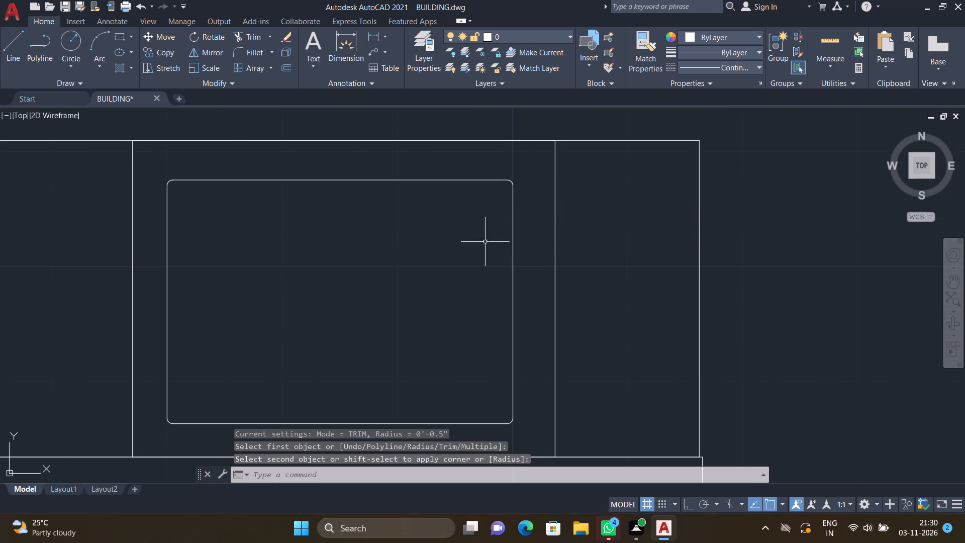
Draw a drain circle of about 1.4" radius at the centre of the dining counter's basin.
key("c")
key("Return")
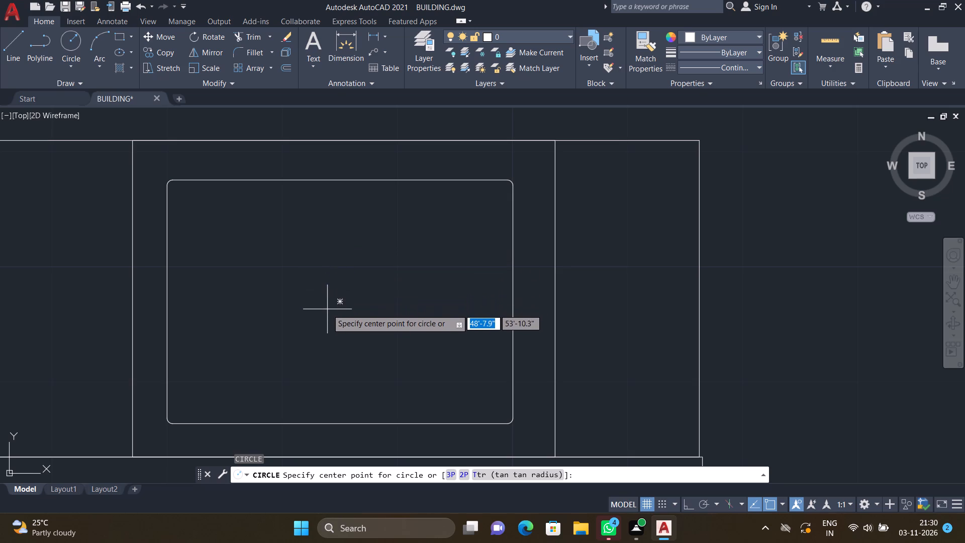
left_click(340, 296)
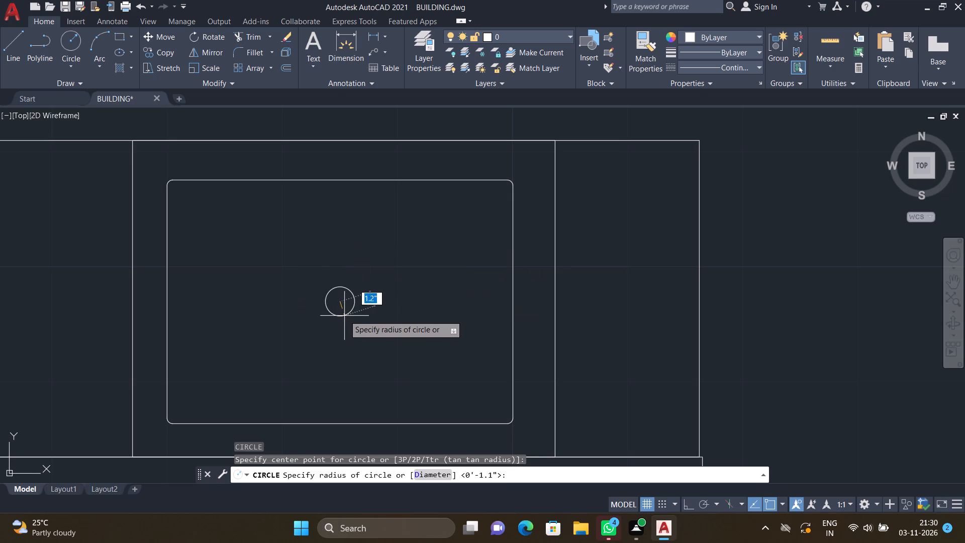
left_click_drag(344, 318, 338, 311)
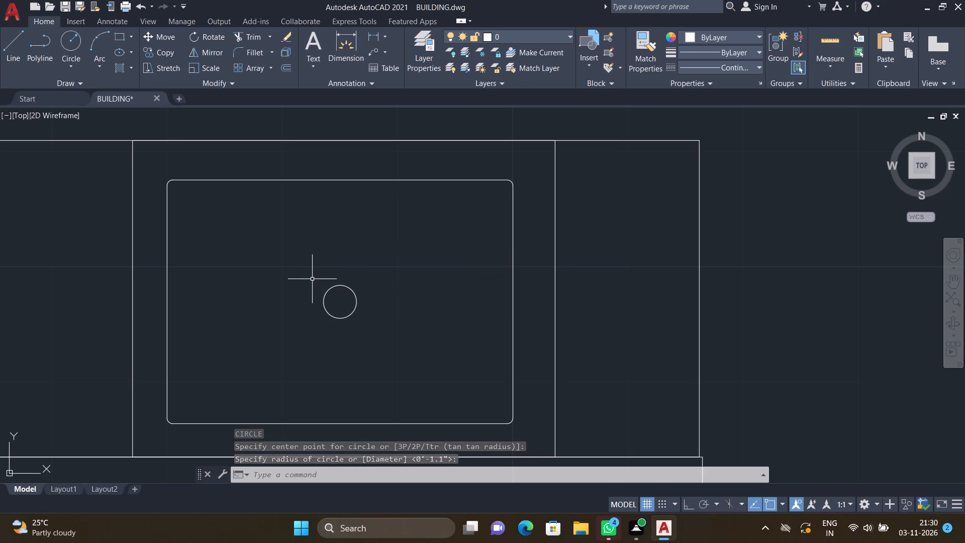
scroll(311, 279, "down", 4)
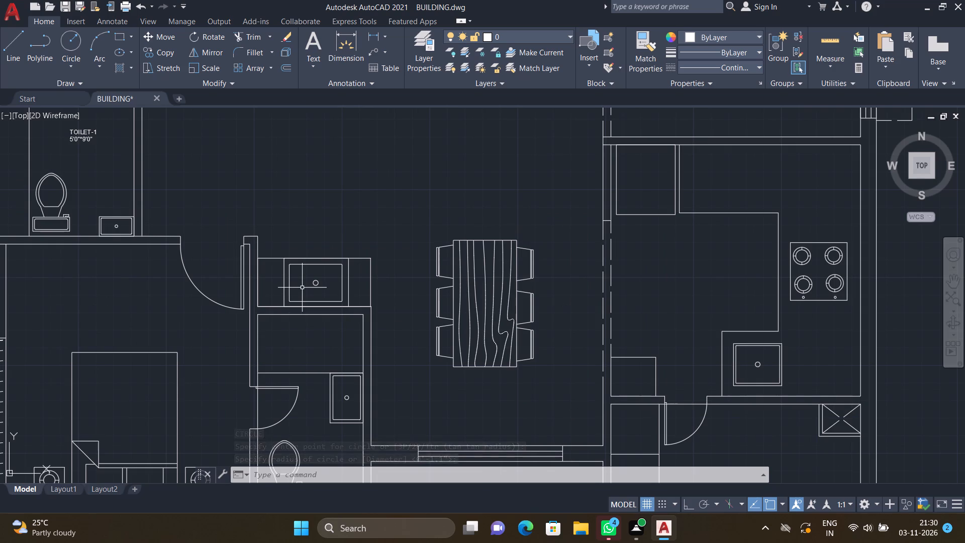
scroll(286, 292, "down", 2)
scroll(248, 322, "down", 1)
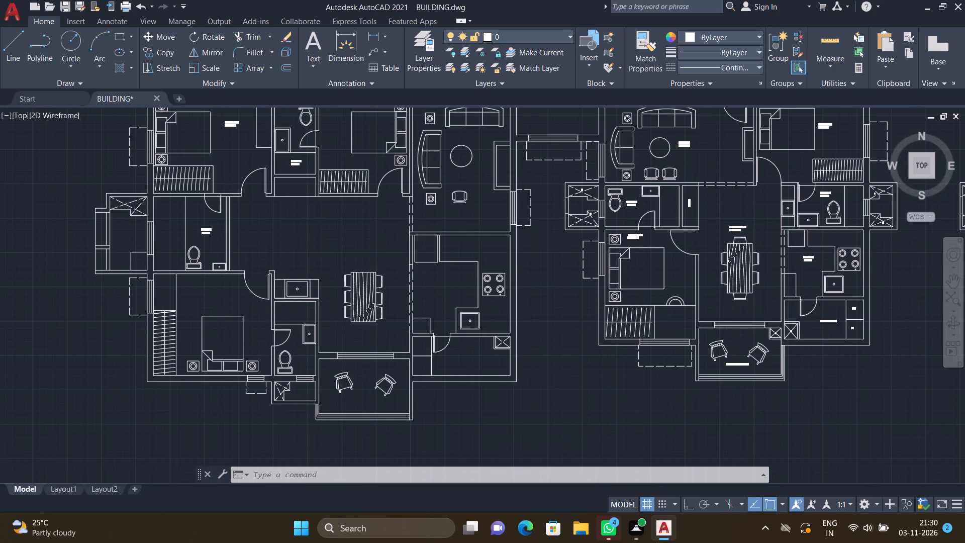